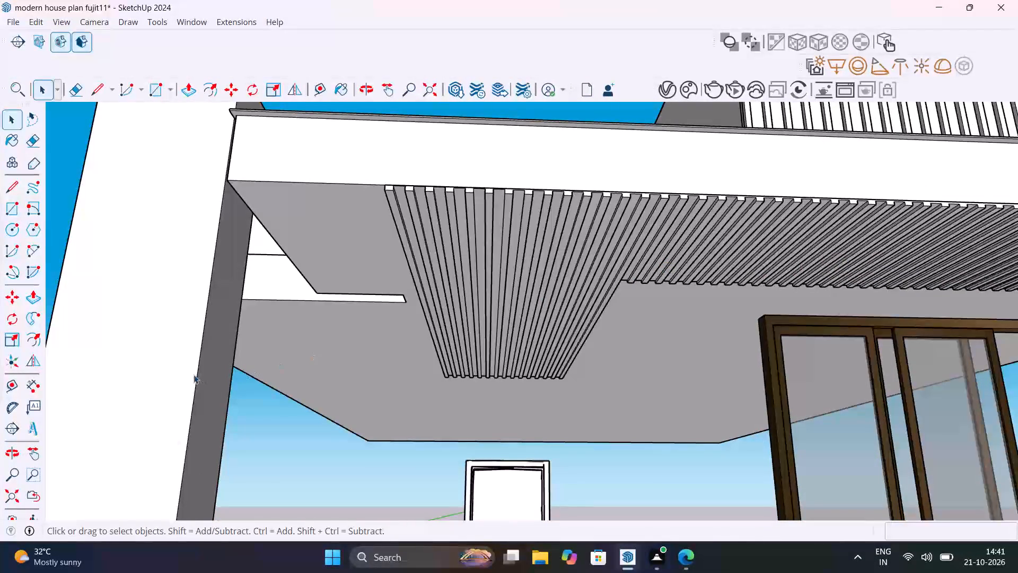
Hide the tall outer wall group at the open end of the balcony.
left_click(194, 375)
right_click(194, 375)
left_click(216, 68)
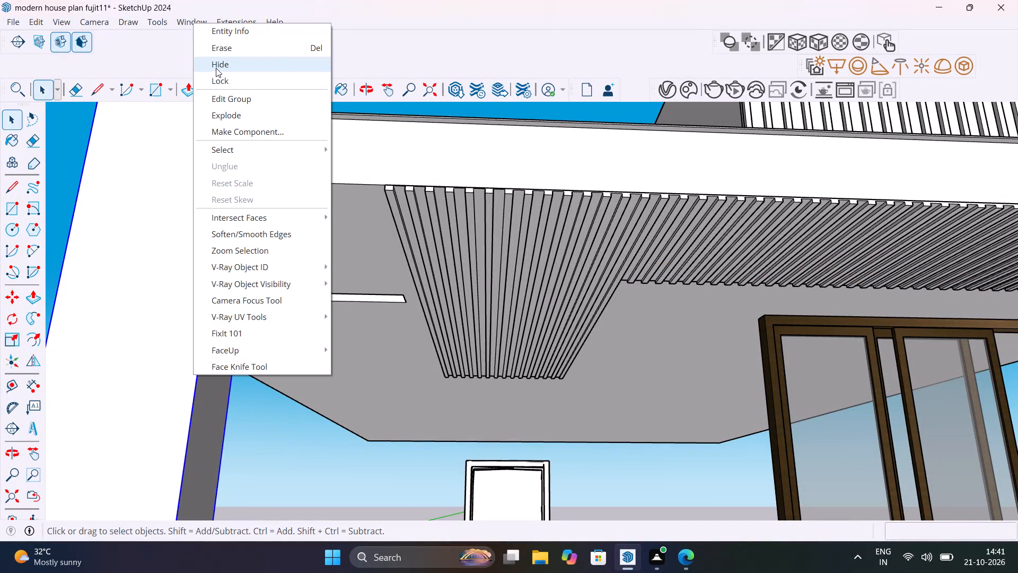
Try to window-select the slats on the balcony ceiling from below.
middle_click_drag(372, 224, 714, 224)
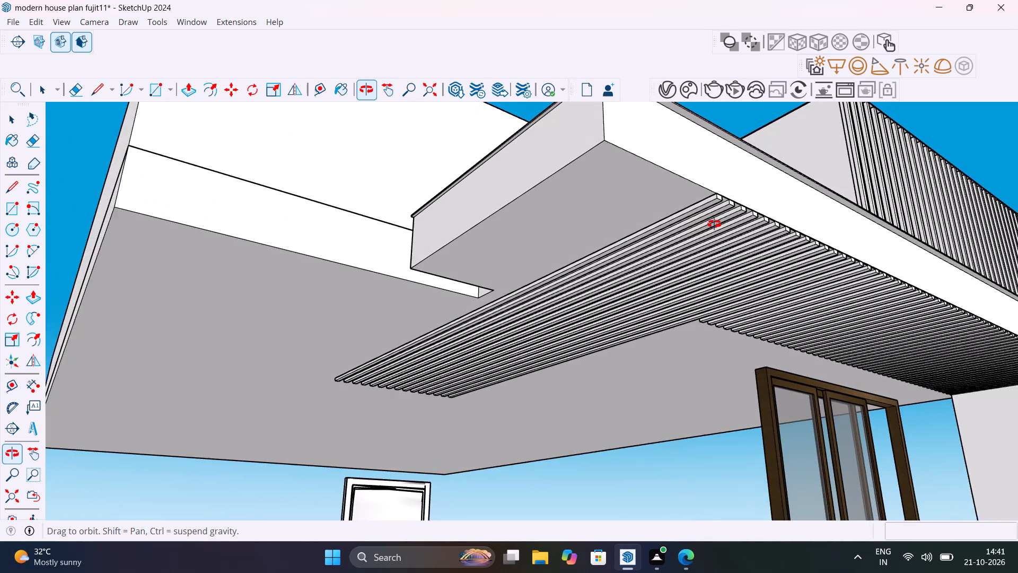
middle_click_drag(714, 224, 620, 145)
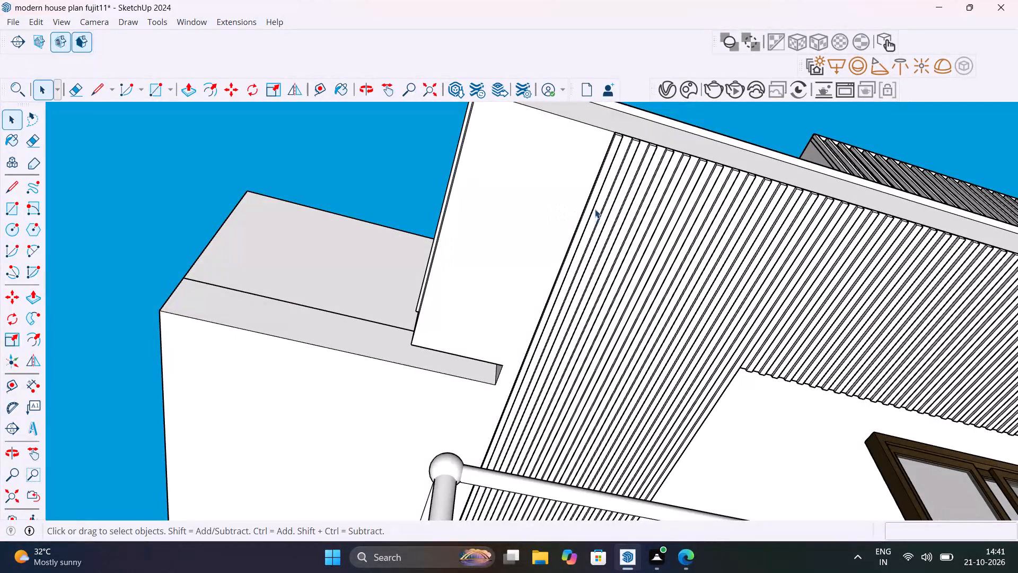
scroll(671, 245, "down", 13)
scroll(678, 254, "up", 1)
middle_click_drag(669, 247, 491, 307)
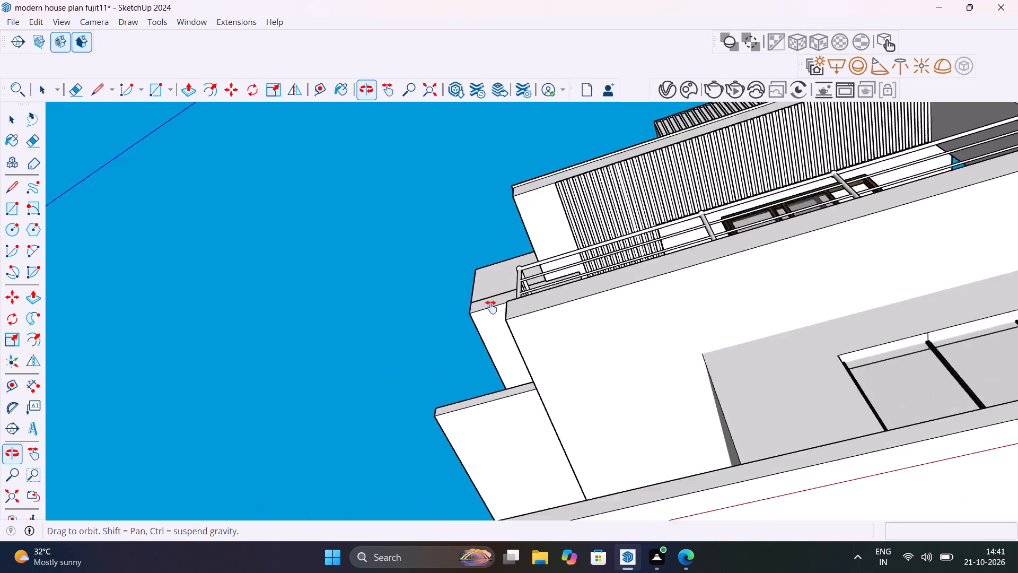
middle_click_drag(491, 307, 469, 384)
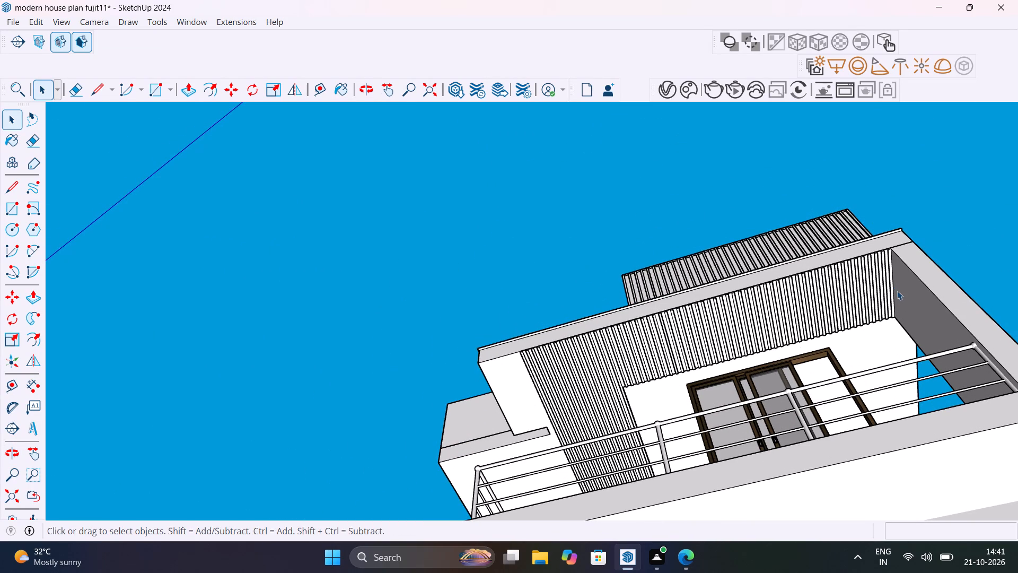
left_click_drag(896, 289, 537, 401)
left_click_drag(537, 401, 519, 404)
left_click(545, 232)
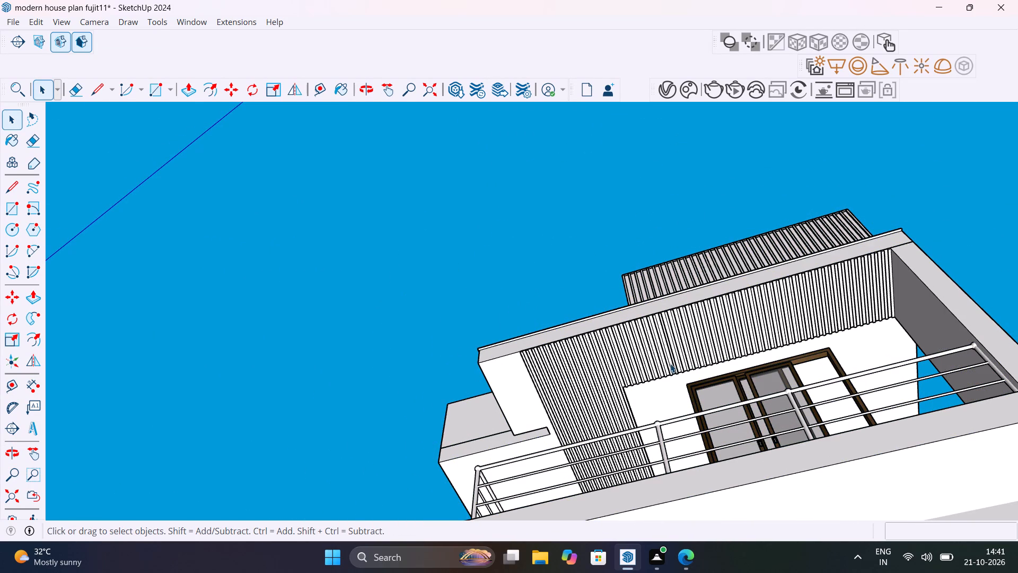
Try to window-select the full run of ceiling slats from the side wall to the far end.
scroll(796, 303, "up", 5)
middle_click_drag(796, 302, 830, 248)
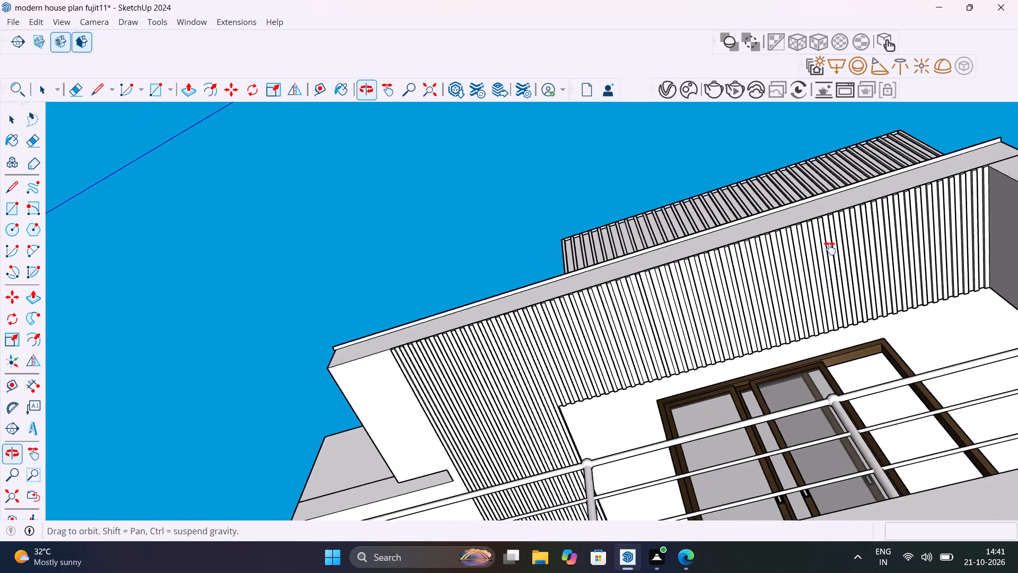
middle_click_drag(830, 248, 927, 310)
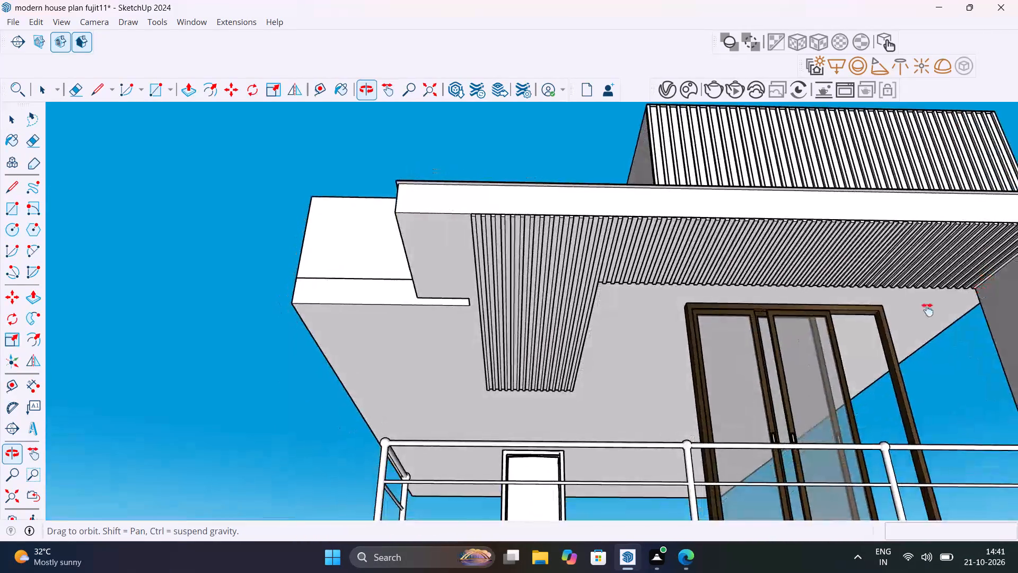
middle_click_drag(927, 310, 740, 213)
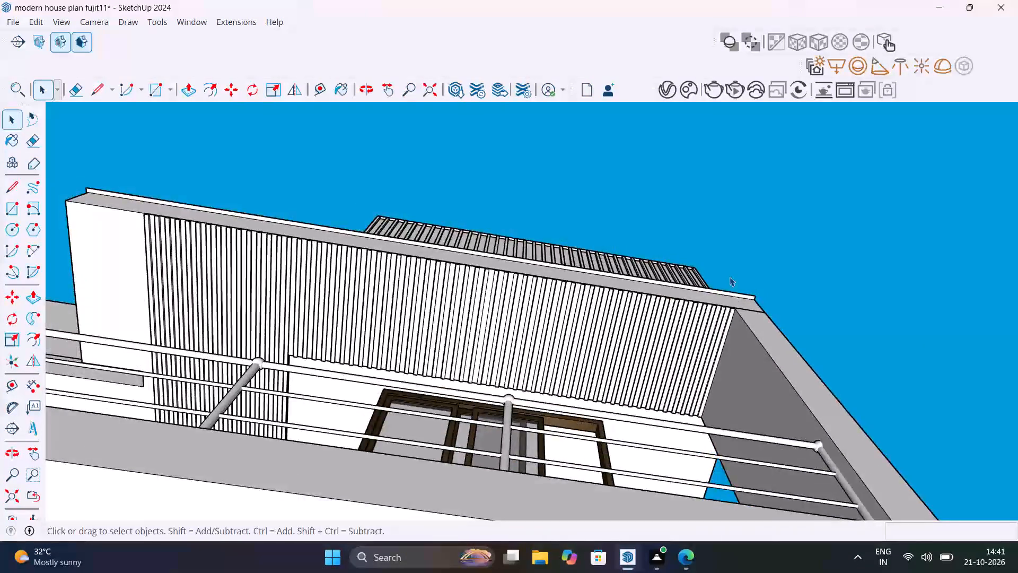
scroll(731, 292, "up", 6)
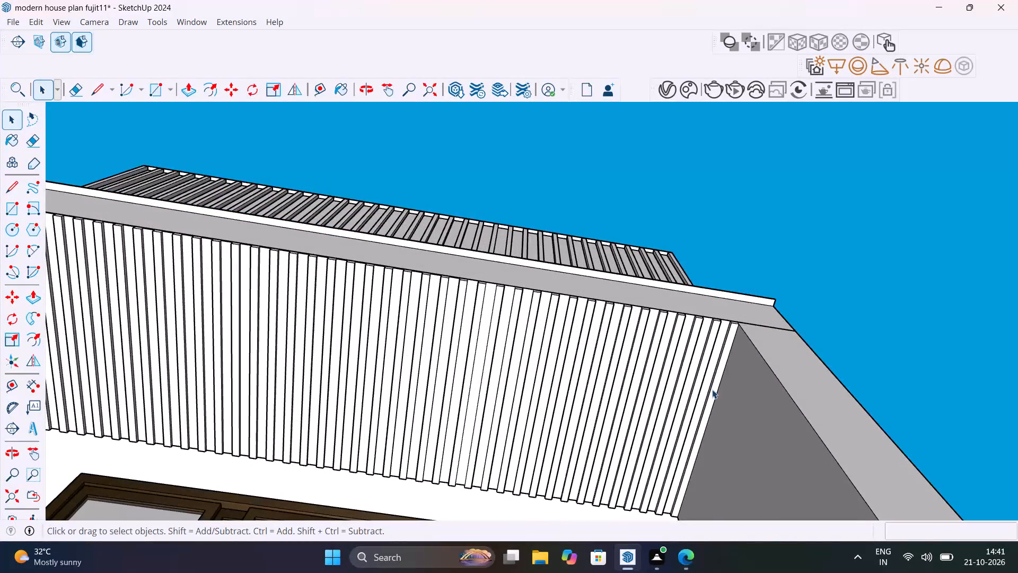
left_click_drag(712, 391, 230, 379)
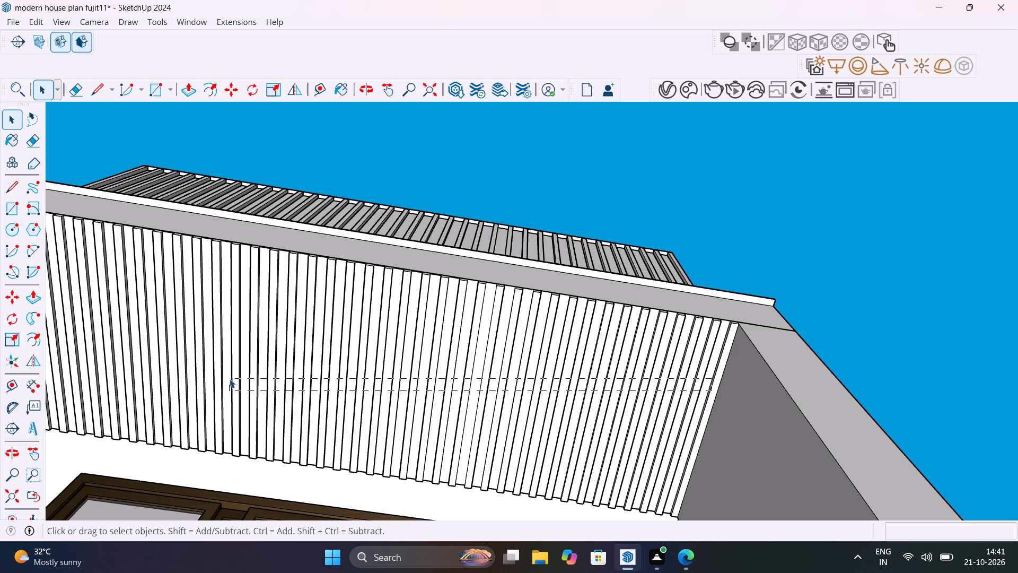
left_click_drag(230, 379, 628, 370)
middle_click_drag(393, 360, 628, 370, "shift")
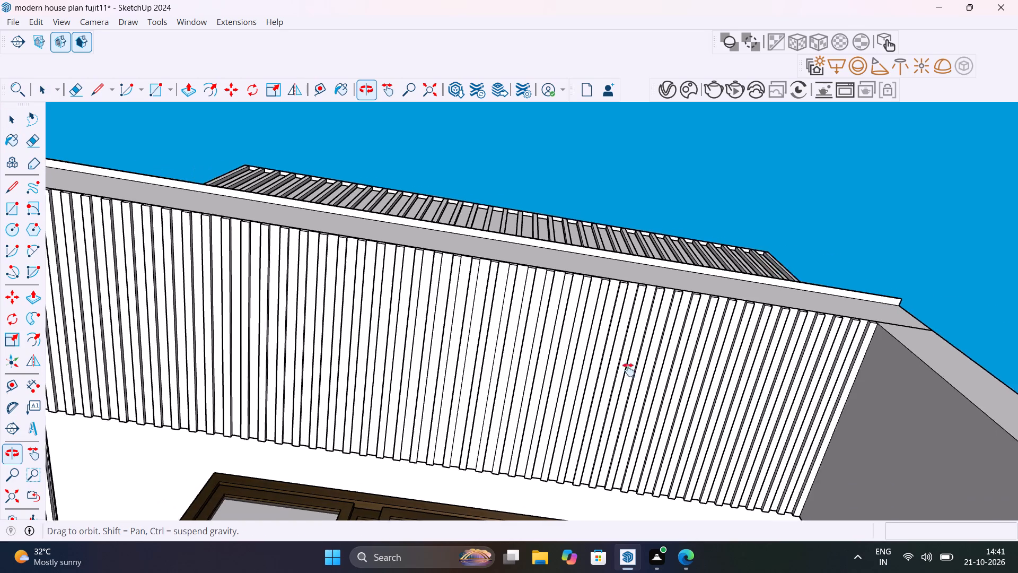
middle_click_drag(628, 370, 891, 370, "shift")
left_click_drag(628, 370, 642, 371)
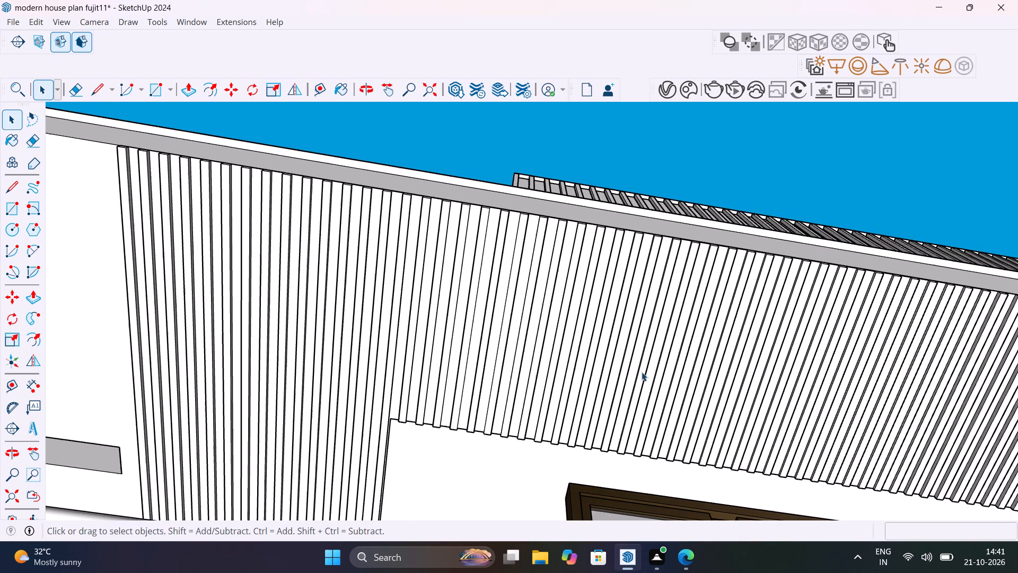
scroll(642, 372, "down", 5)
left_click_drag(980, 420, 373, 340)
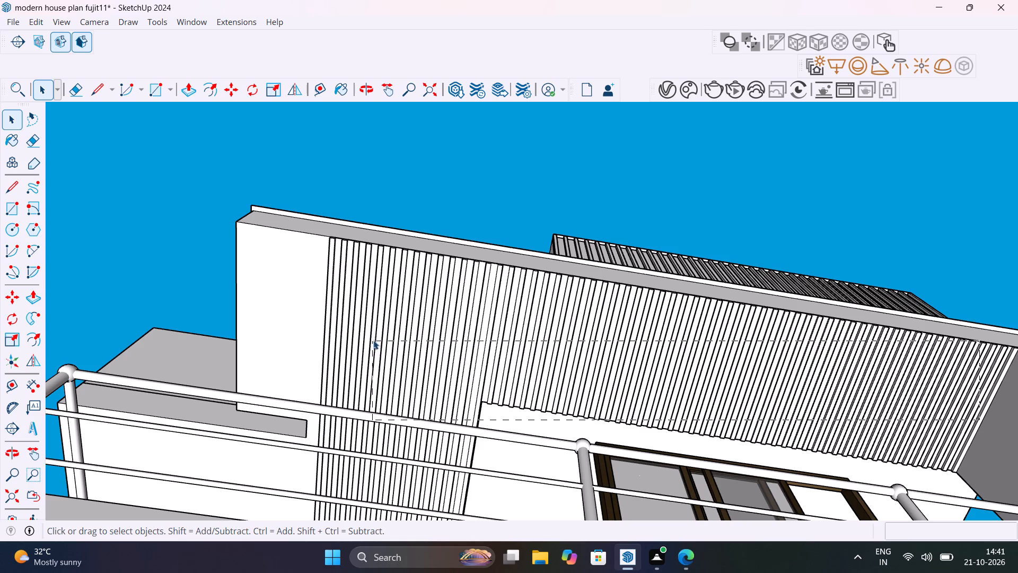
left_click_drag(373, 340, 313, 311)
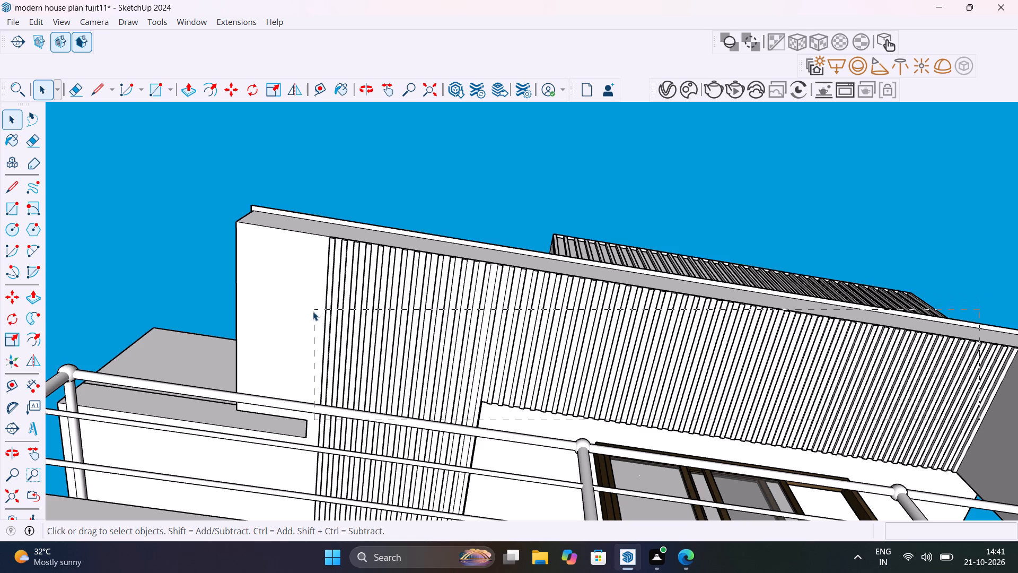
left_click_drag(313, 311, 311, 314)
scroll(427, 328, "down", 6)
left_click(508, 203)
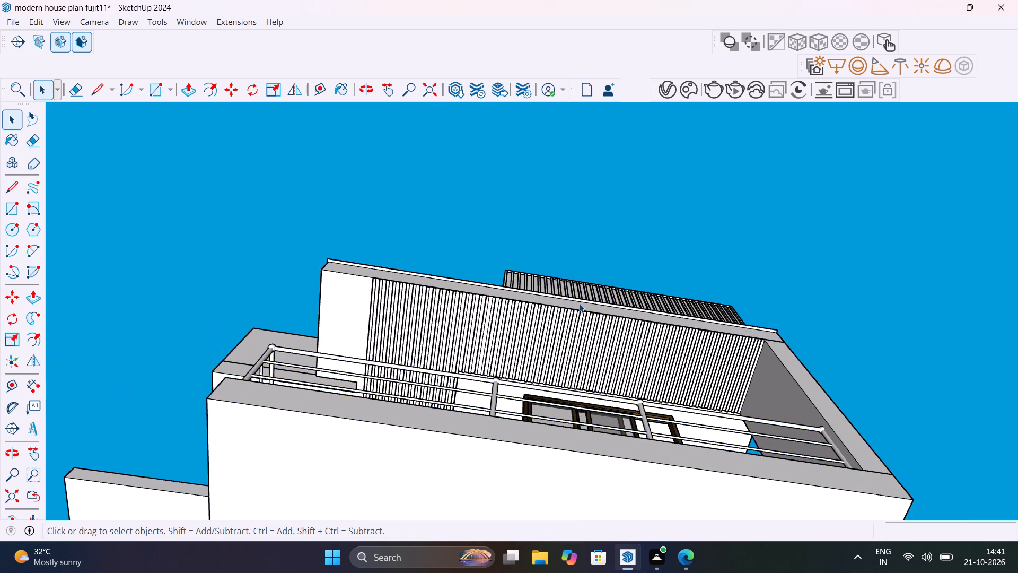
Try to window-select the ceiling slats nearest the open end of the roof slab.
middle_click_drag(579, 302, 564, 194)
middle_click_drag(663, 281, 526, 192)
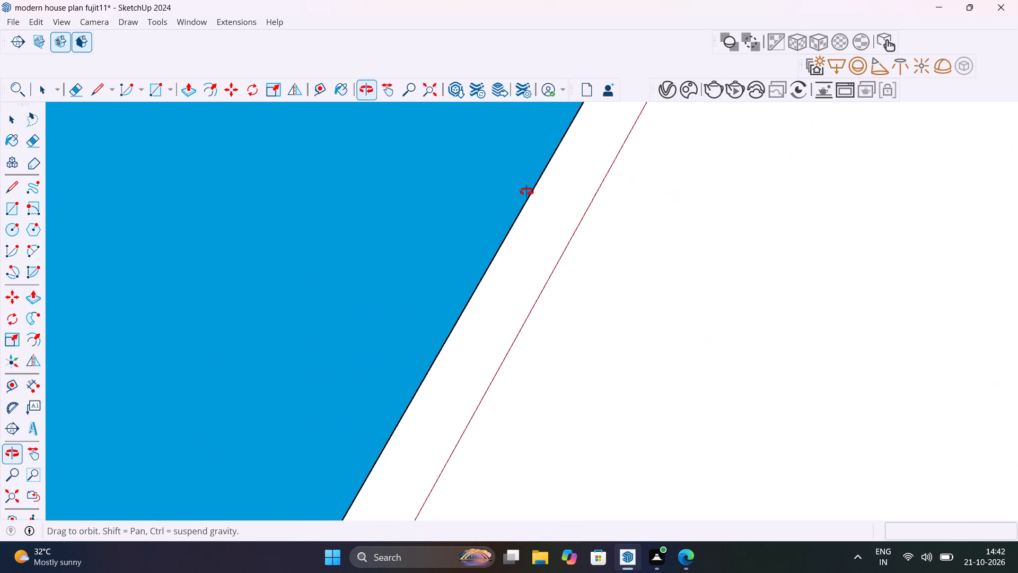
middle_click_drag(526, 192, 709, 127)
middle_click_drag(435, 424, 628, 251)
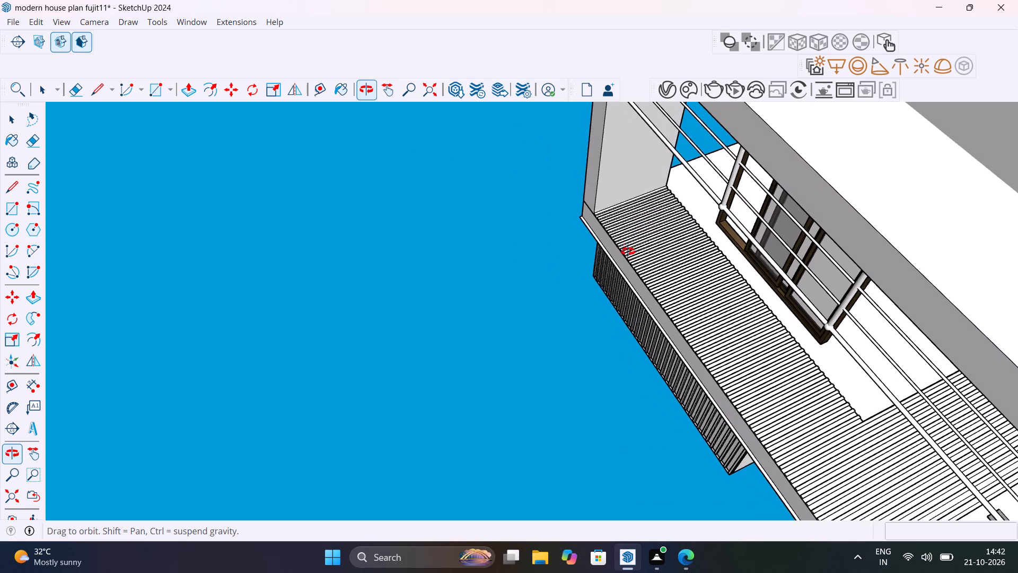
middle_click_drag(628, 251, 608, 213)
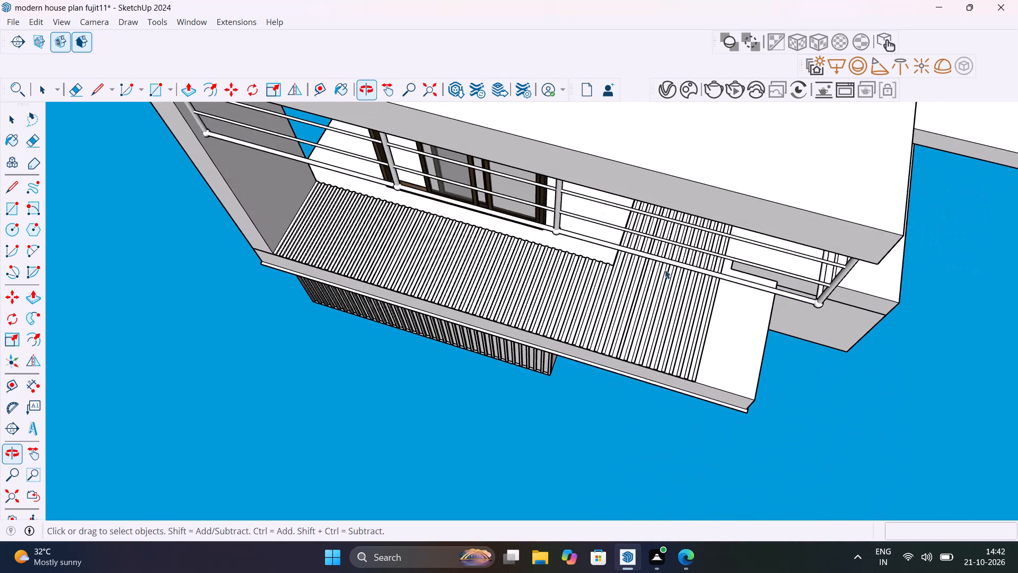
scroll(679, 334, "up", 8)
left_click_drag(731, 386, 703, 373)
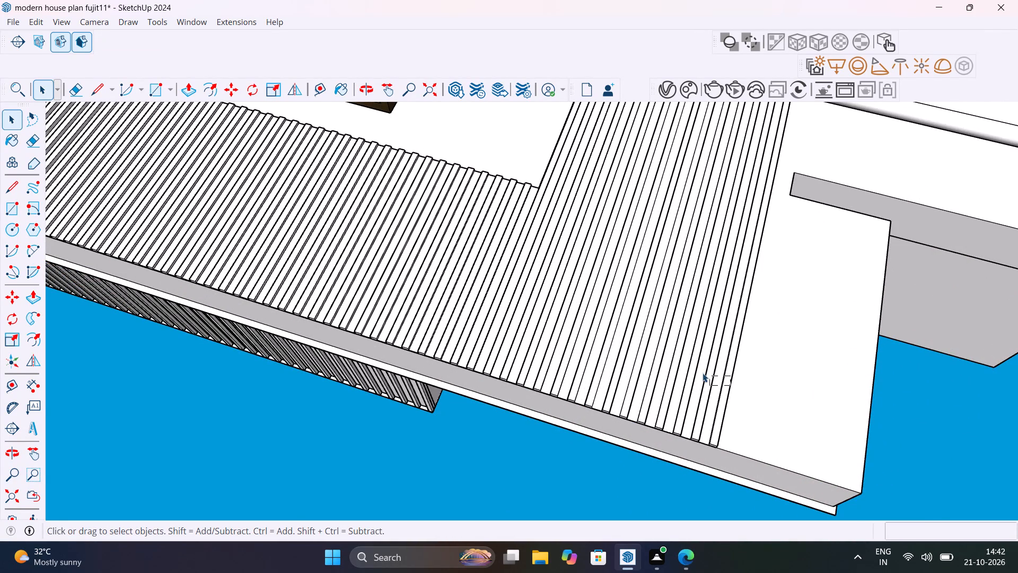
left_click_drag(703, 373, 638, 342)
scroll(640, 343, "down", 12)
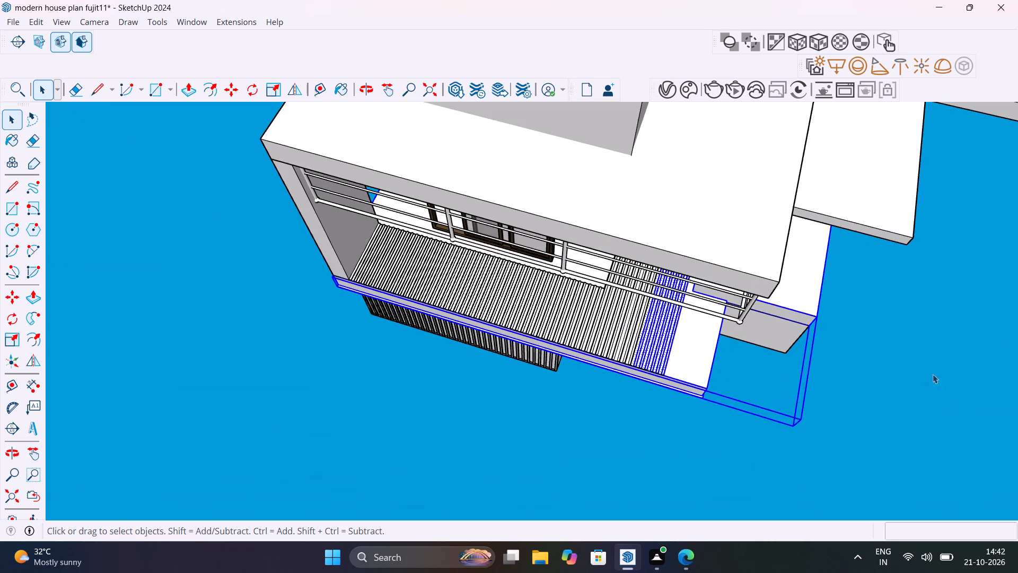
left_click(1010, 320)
Hide the roof slab group that surrounds the ceiling slats.
left_click(701, 378)
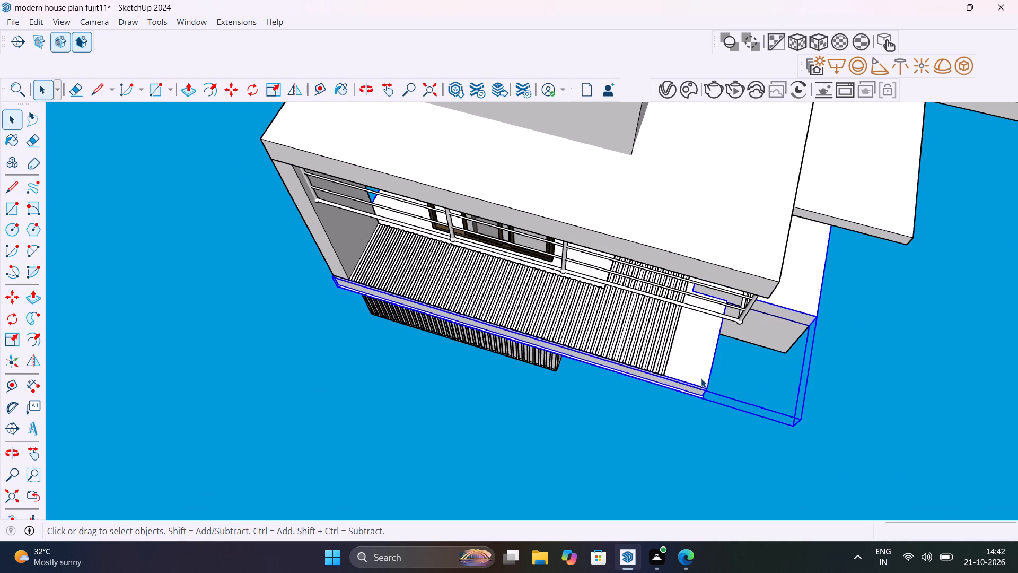
right_click(701, 378)
left_click(749, 69)
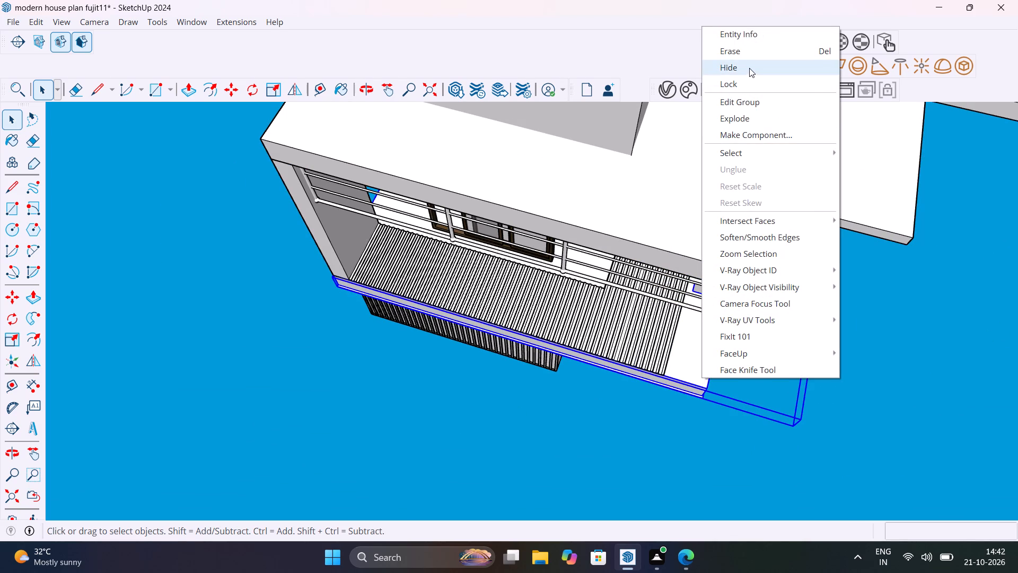
Hide the vertical slat cladding group on the front of the rooftop box.
middle_click_drag(644, 376, 793, 186)
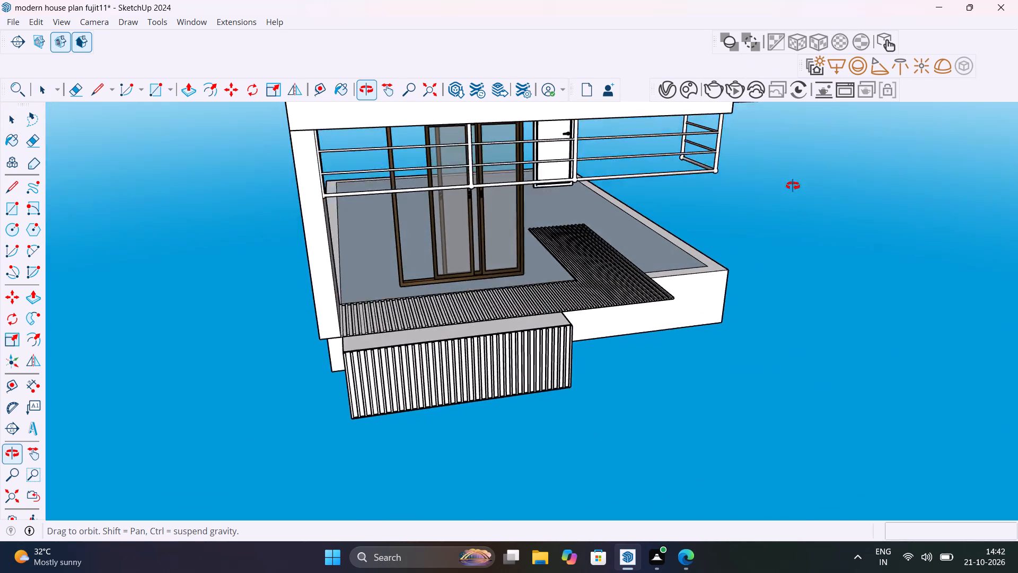
middle_click_drag(793, 186, 770, 172)
left_click(515, 361)
right_click(515, 361)
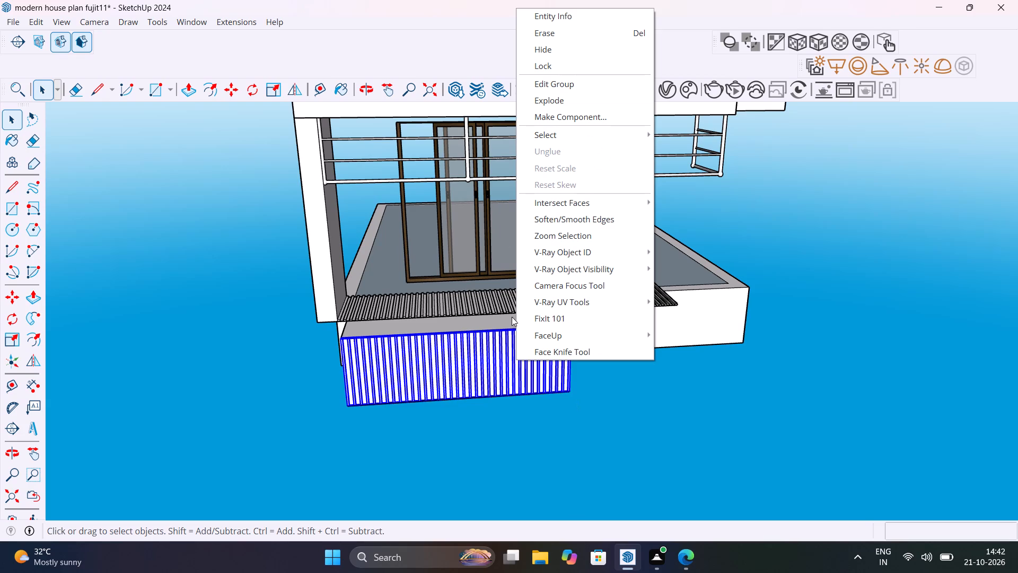
left_click(558, 51)
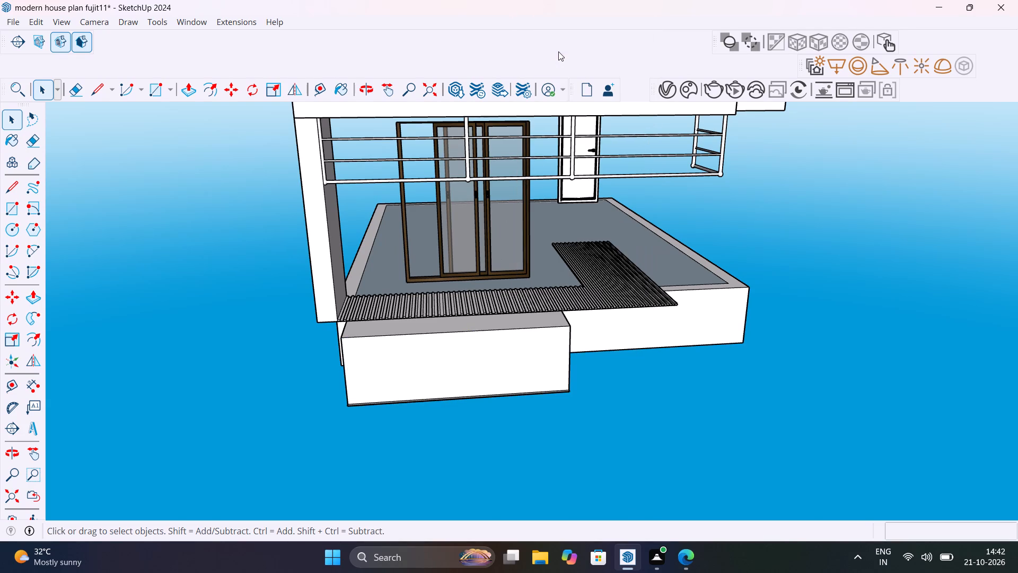
Hide the plain rooftop box group beside the ceiling slats.
left_click(520, 378)
right_click(520, 379)
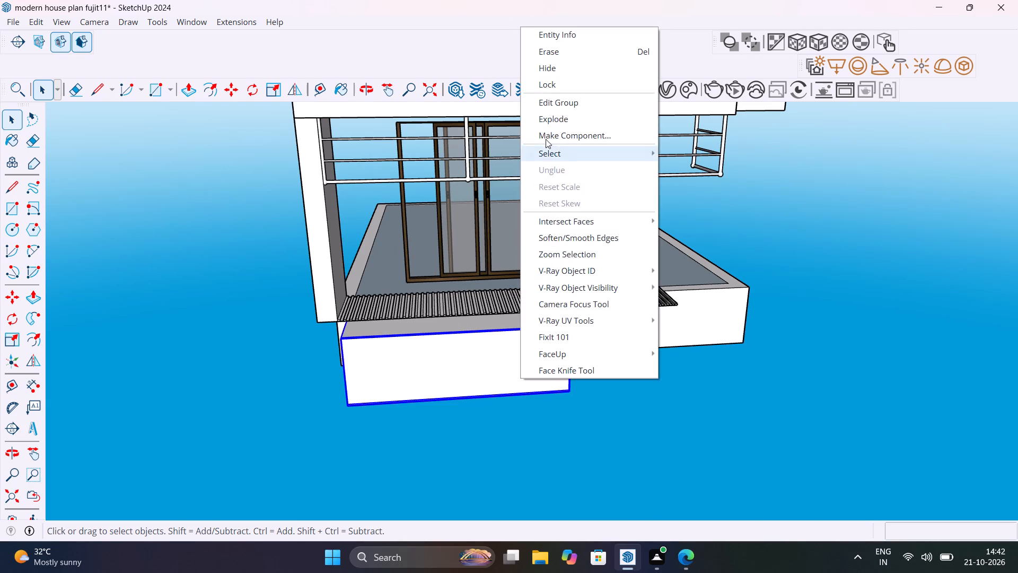
left_click(573, 66)
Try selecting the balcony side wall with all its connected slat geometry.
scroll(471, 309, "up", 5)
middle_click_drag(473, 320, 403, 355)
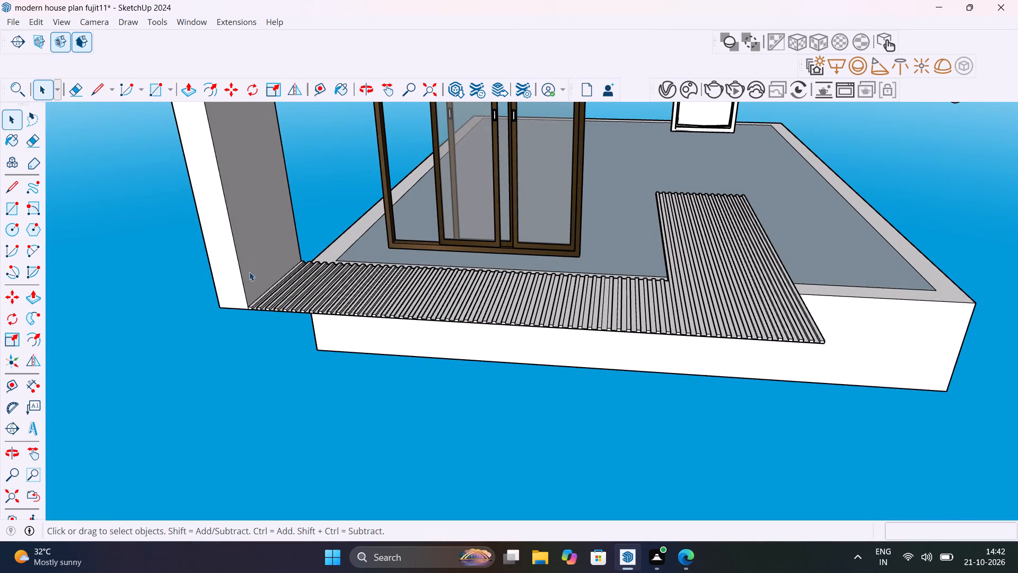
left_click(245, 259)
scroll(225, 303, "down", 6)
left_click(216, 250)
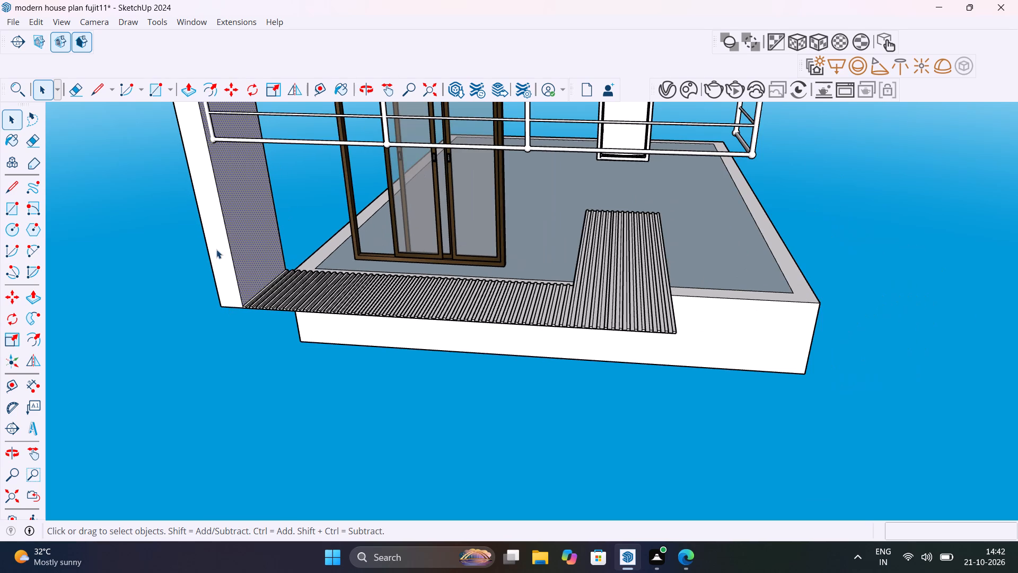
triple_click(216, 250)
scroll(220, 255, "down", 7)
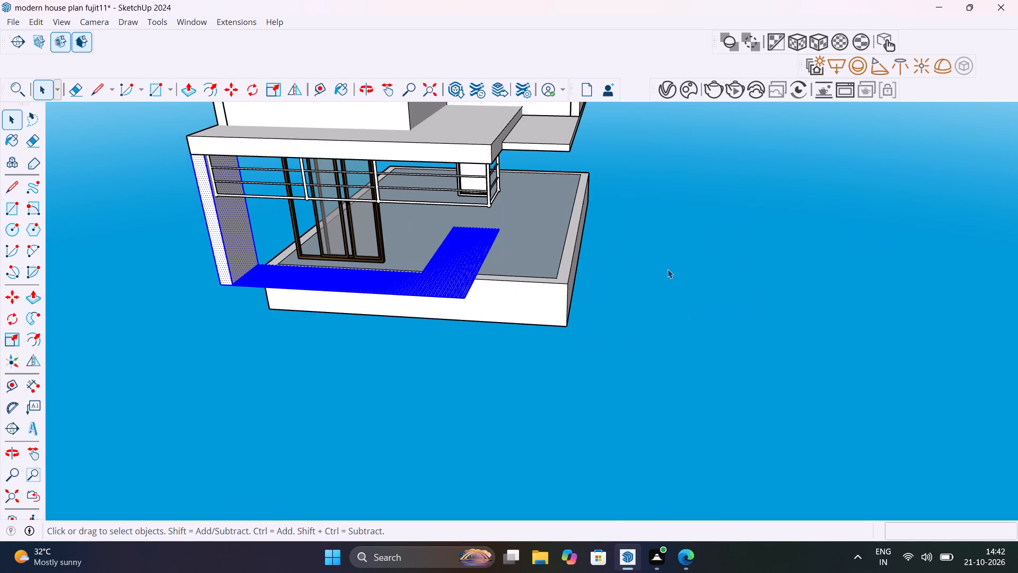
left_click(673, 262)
Hide the balcony slab and railing group in front of the sliding door.
left_click(489, 208)
right_click(489, 206)
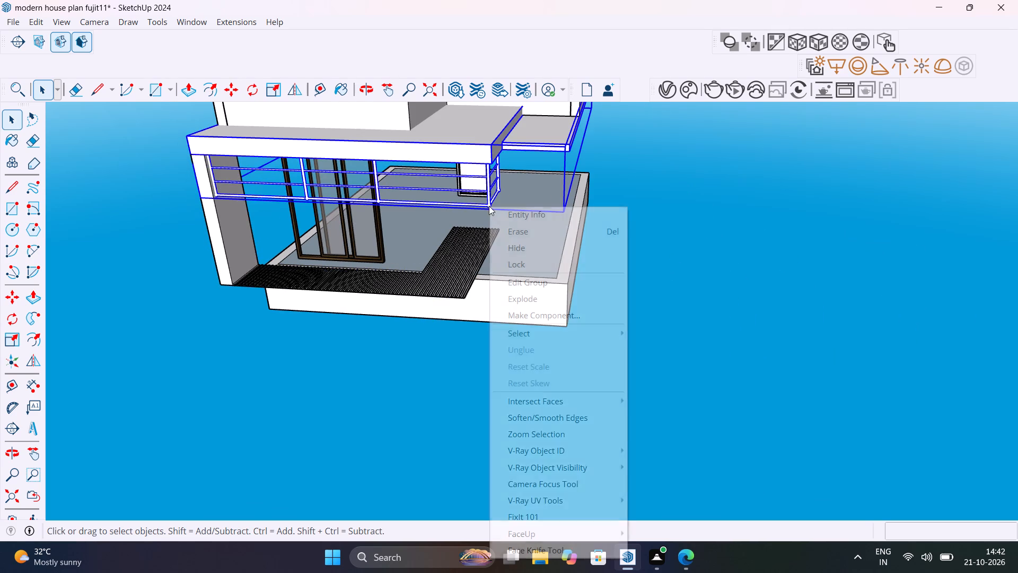
left_click(530, 246)
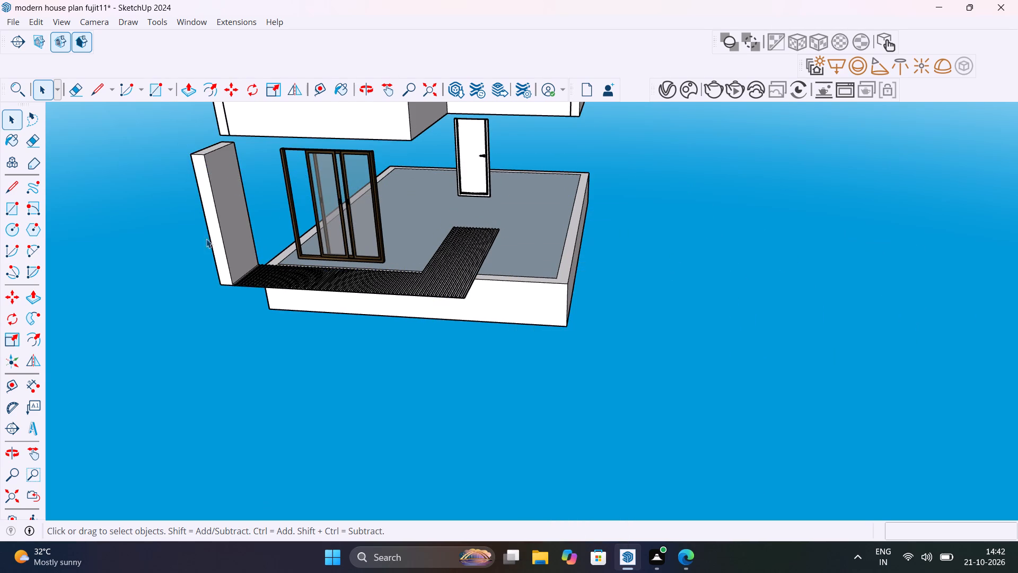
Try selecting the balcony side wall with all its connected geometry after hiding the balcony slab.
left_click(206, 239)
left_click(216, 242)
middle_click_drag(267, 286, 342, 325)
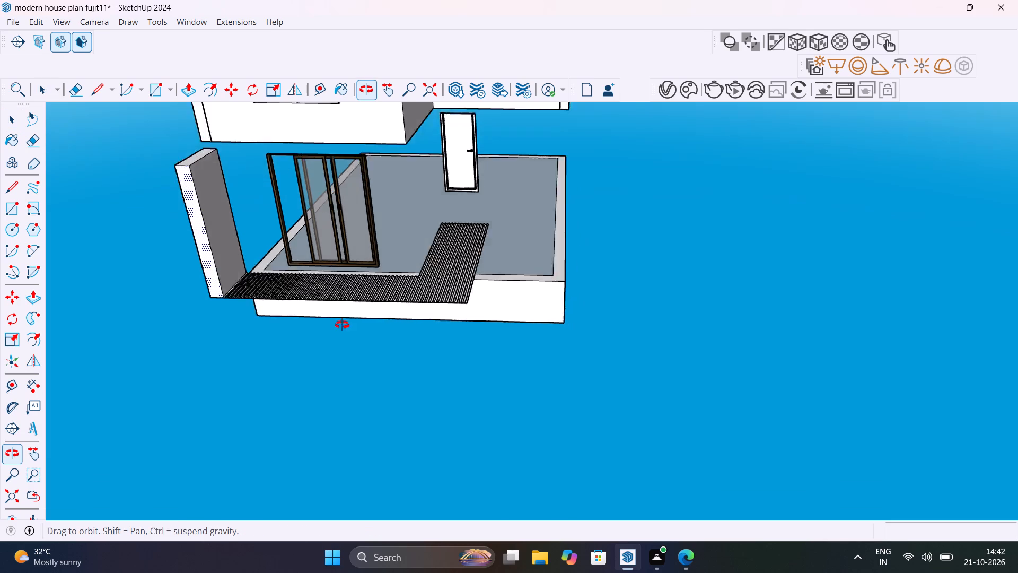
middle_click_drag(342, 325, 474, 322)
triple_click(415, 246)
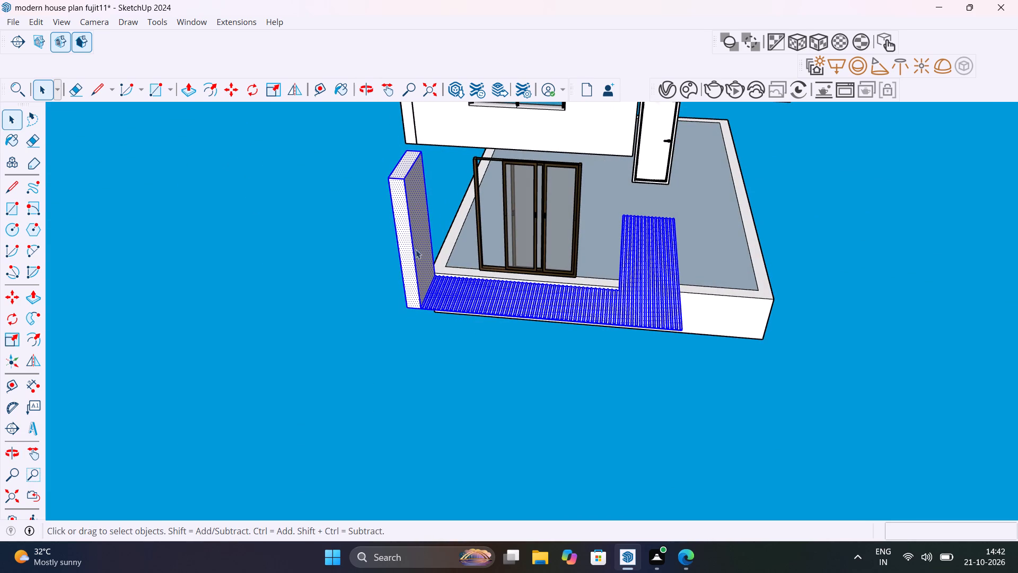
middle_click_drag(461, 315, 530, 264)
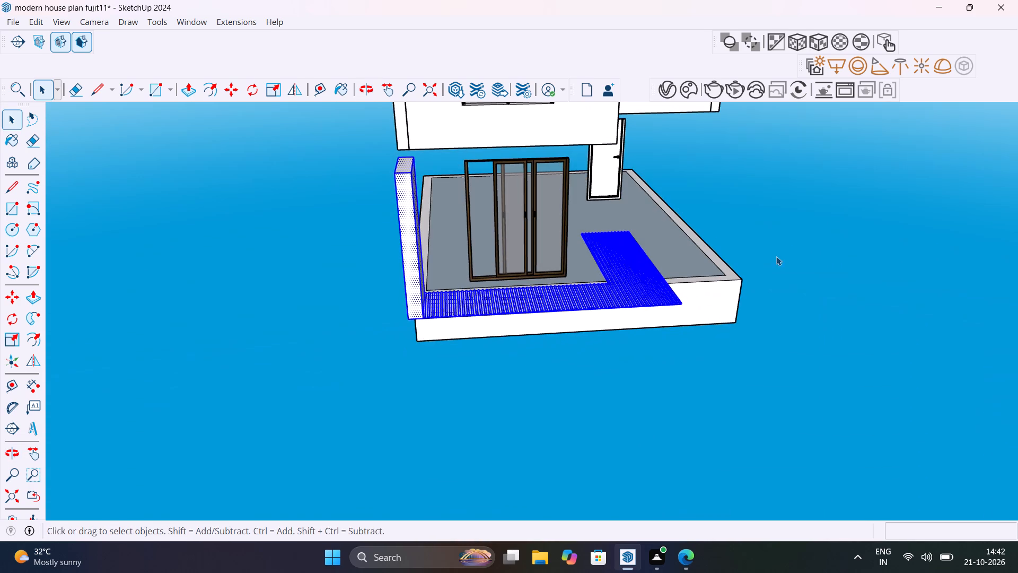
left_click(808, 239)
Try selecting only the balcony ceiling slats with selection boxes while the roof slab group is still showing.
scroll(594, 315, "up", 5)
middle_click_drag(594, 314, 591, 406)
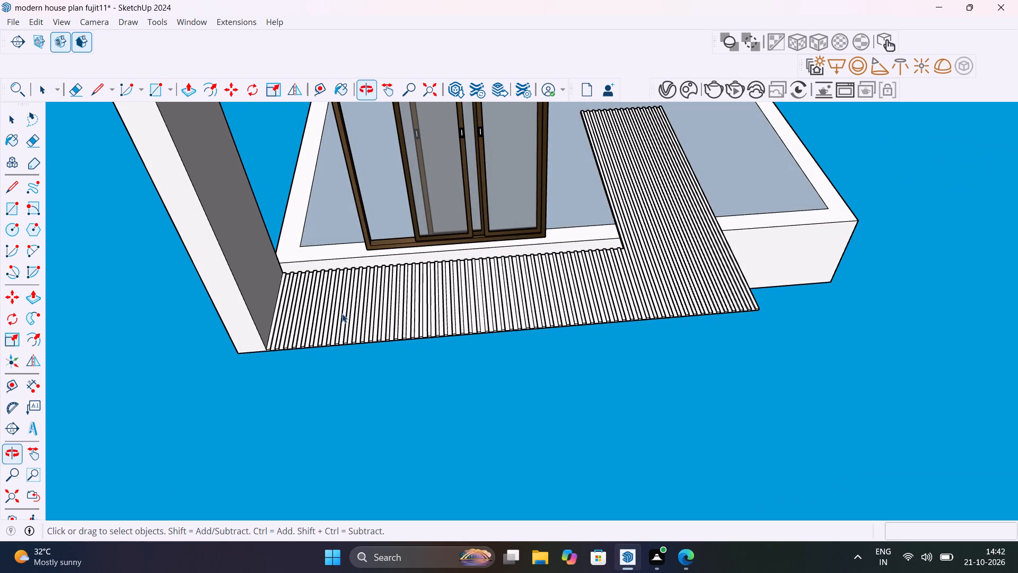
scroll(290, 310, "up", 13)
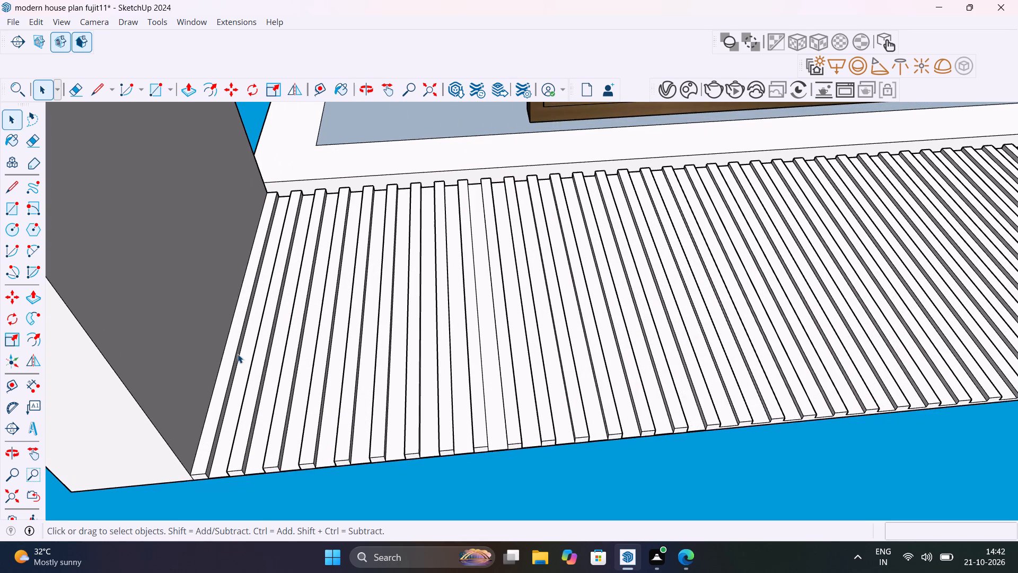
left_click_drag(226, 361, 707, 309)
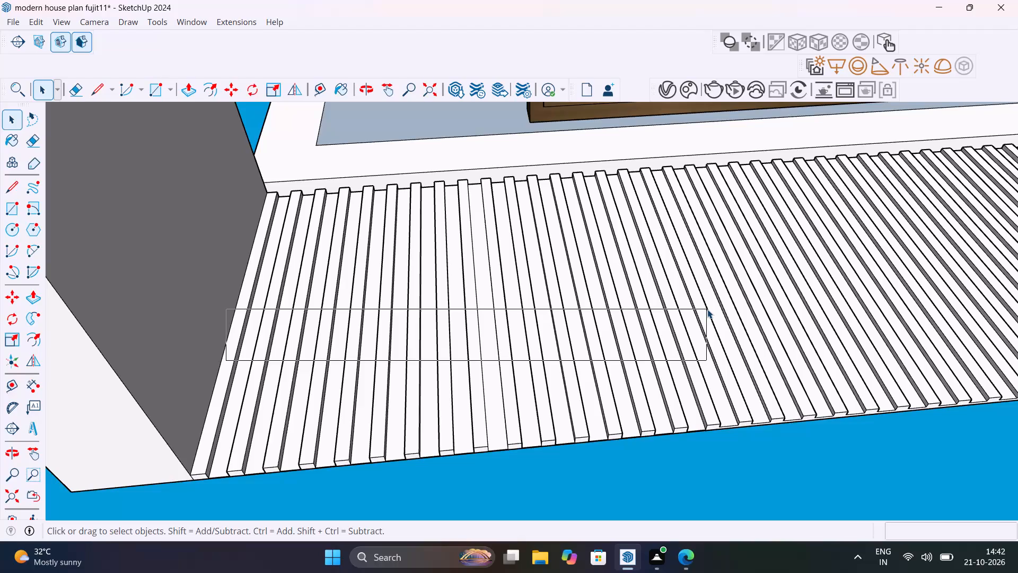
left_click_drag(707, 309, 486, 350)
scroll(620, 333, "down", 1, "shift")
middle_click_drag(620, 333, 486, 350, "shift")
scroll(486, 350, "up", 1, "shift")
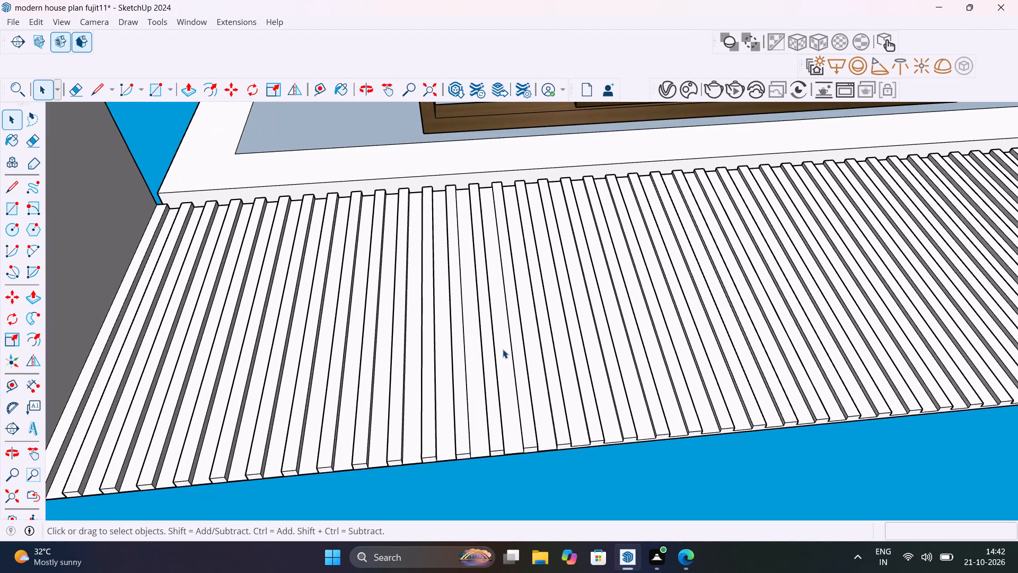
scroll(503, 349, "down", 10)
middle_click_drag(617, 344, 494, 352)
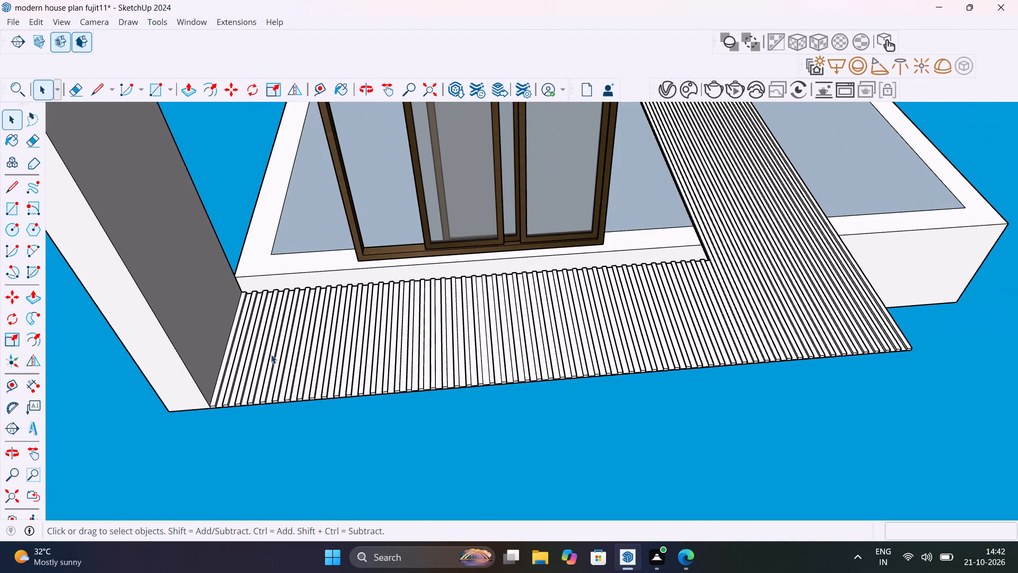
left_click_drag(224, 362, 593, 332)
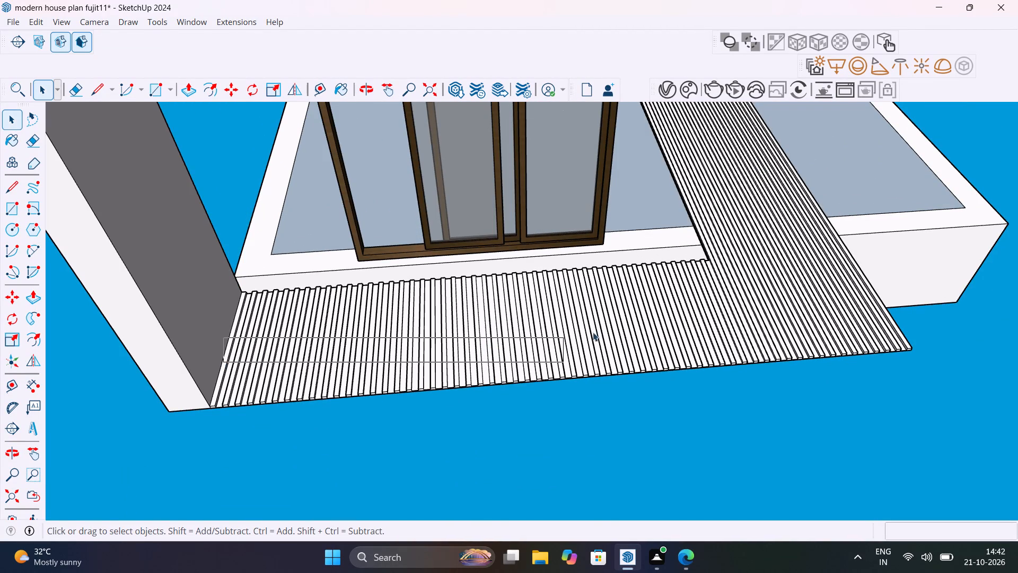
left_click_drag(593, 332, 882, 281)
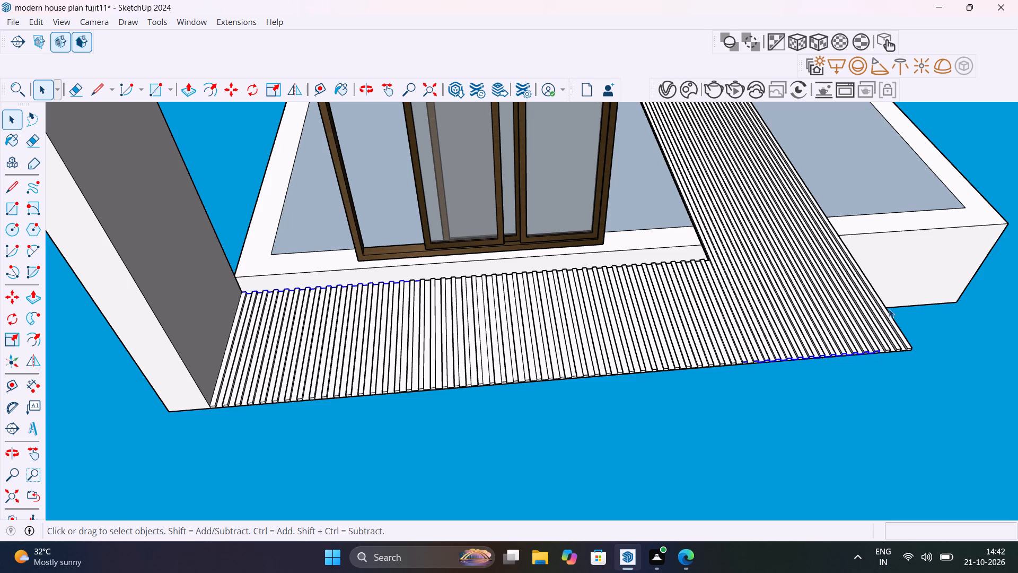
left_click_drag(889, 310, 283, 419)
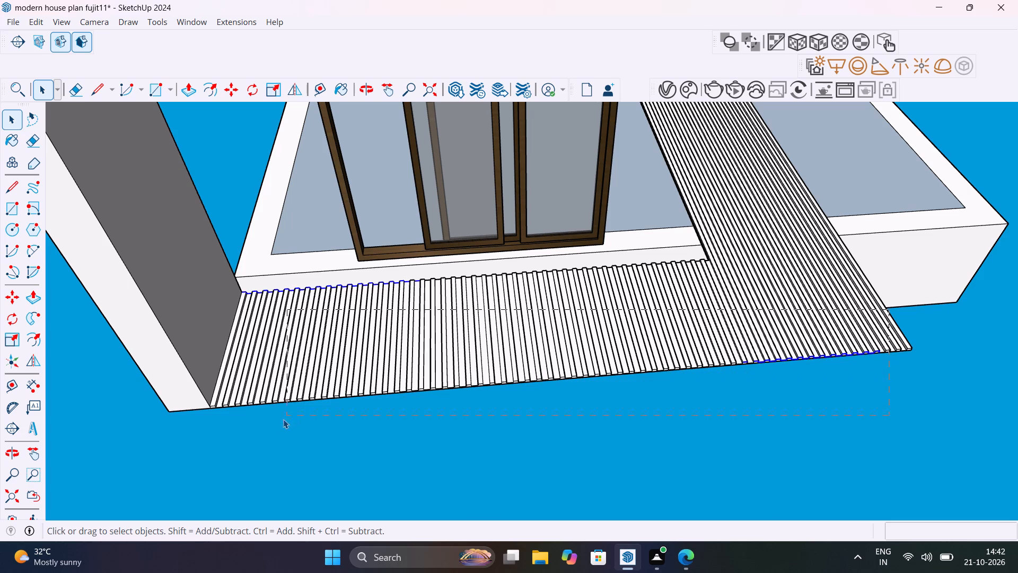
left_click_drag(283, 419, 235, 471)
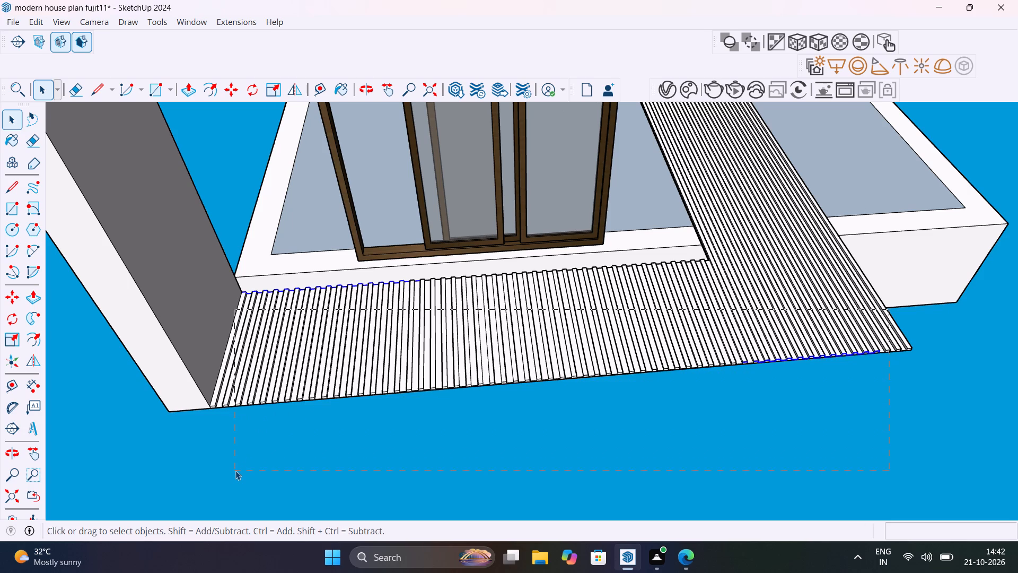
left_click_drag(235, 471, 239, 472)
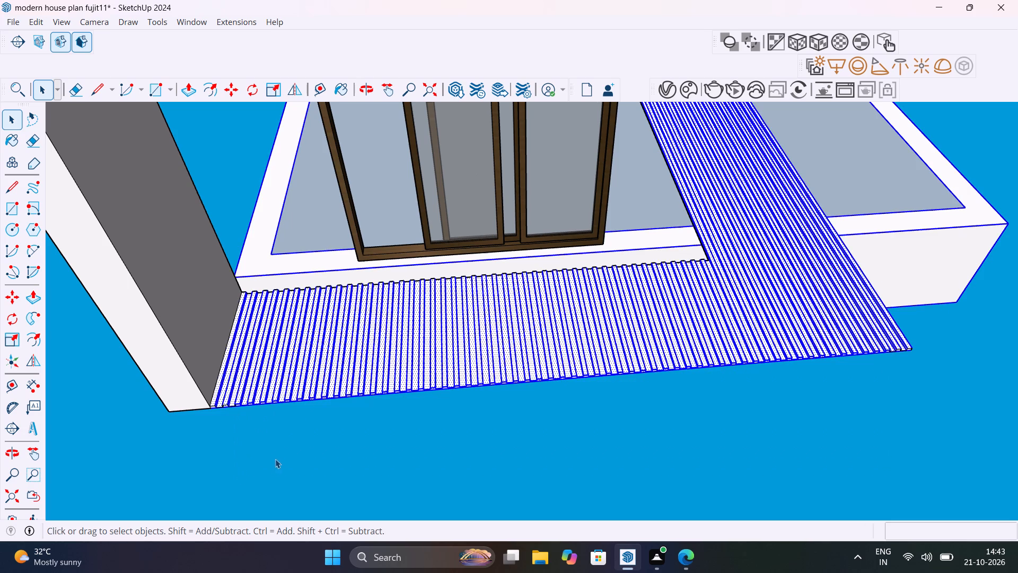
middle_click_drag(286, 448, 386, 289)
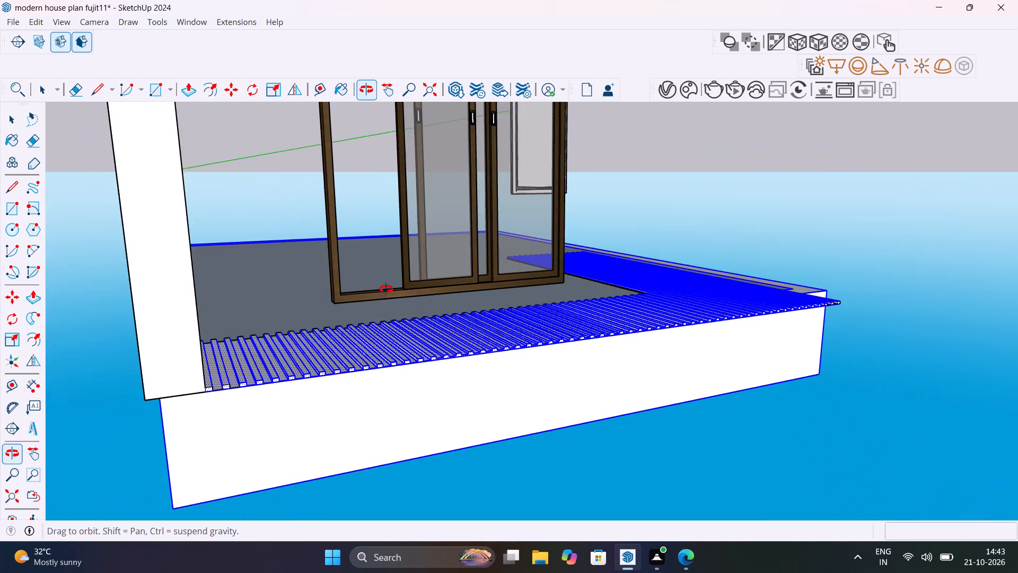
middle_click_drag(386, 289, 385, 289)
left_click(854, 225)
Hide the large roof slab group adjoining the balcony ceiling slats.
left_click(363, 437)
scroll(363, 437, "down", 1)
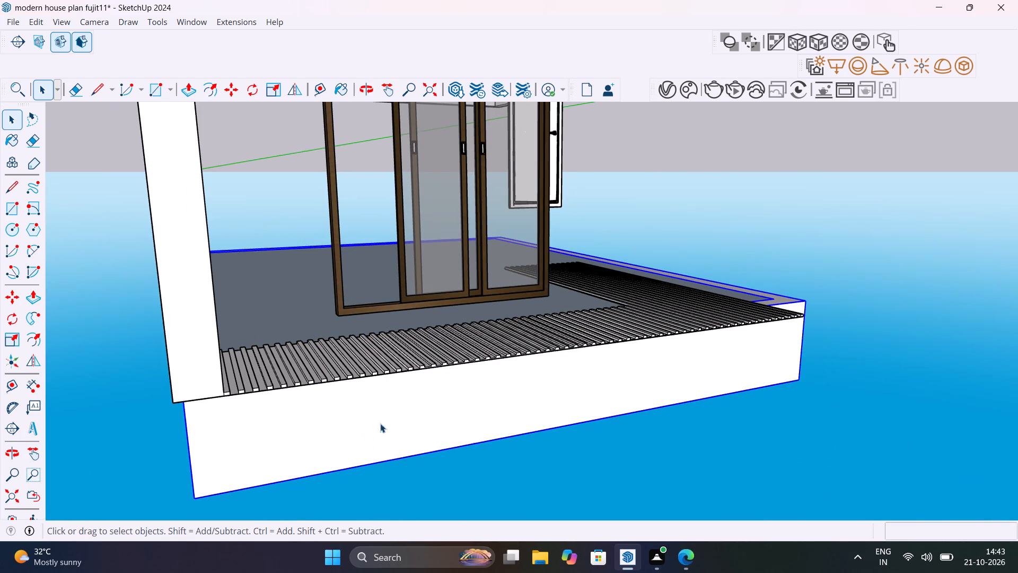
middle_click_drag(456, 419, 540, 344)
right_click(533, 364)
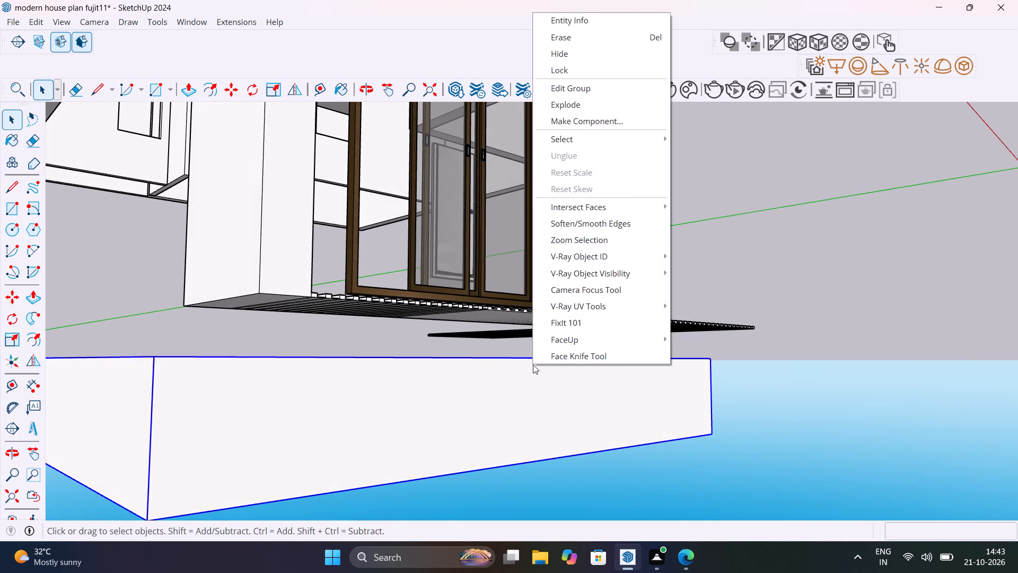
left_click(594, 56)
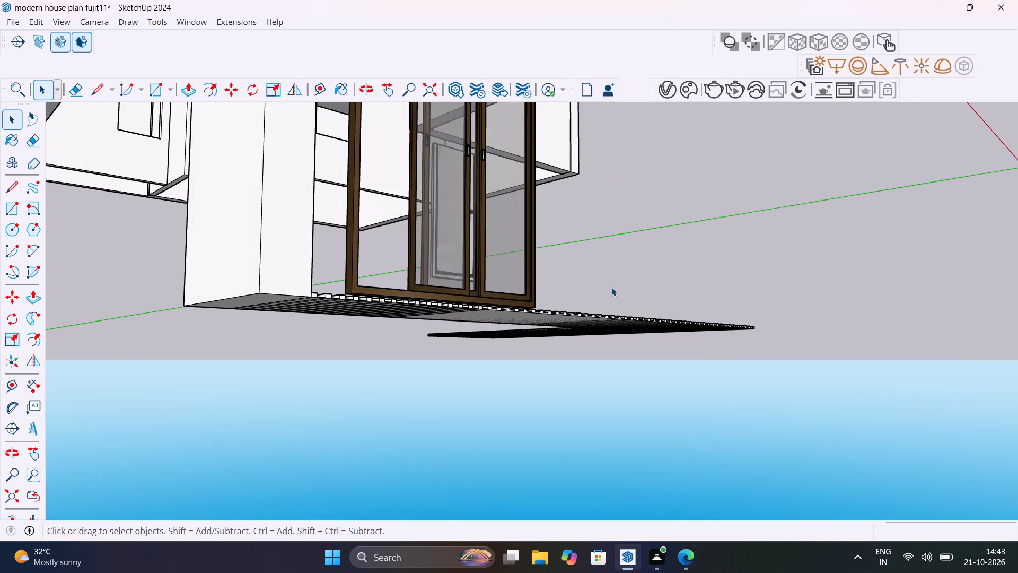
Hide the brown-framed sliding door component beside the ceiling slats.
scroll(611, 287, "down", 1)
middle_click_drag(611, 287, 424, 491)
scroll(424, 491, "up", 1)
left_click(472, 210)
right_click(472, 210)
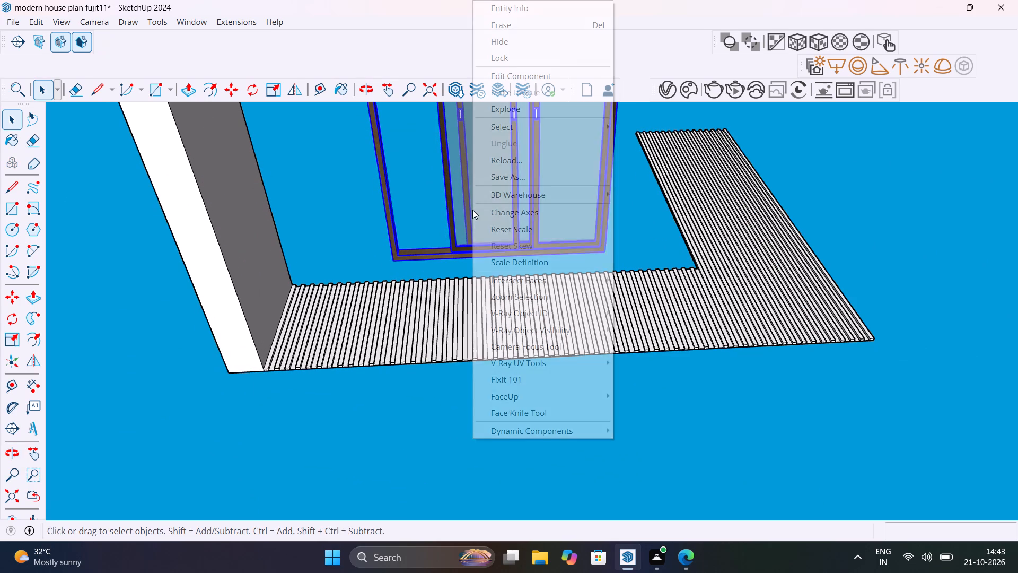
left_click(529, 42)
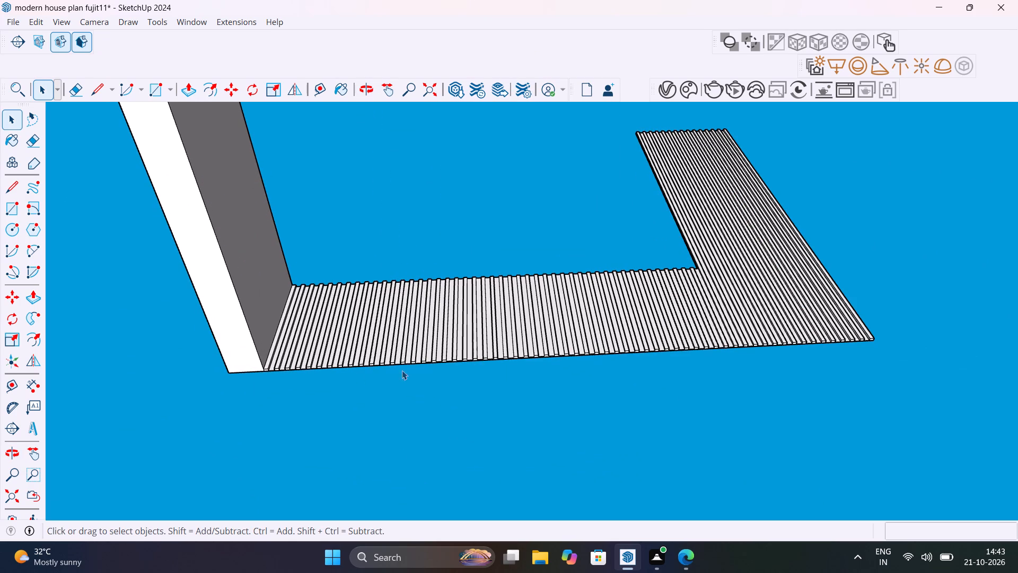
Select the entire L-shaped run of ceiling slats without the side wall and make it a group.
left_click_drag(782, 160, 645, 307)
left_click_drag(645, 307, 315, 502)
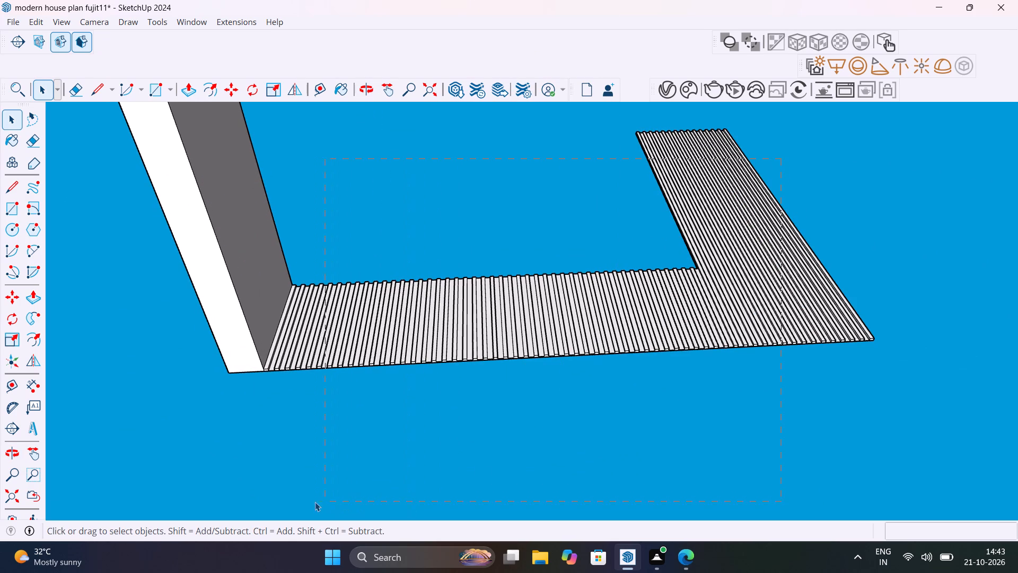
left_click_drag(315, 502, 294, 509)
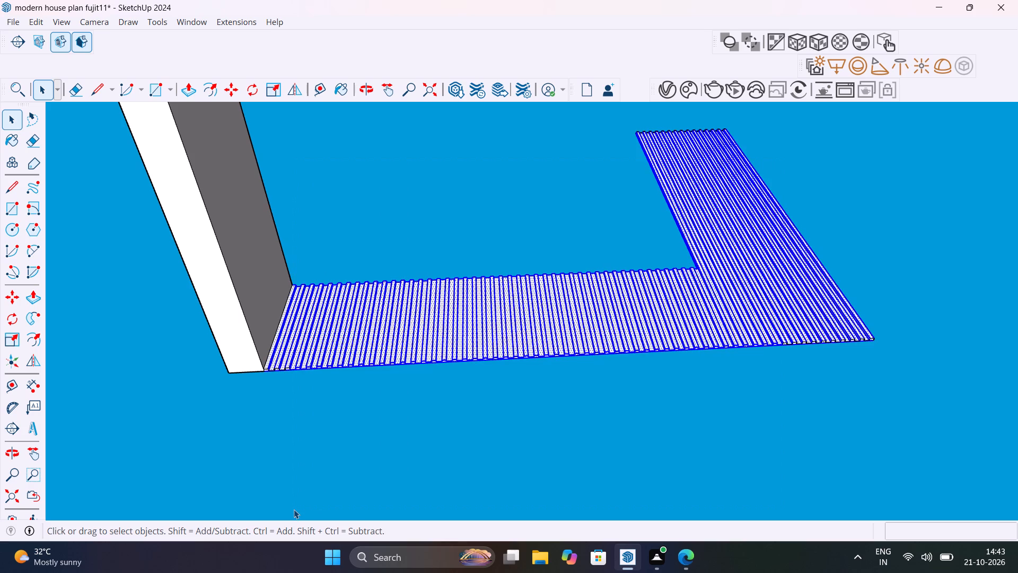
right_click(397, 332)
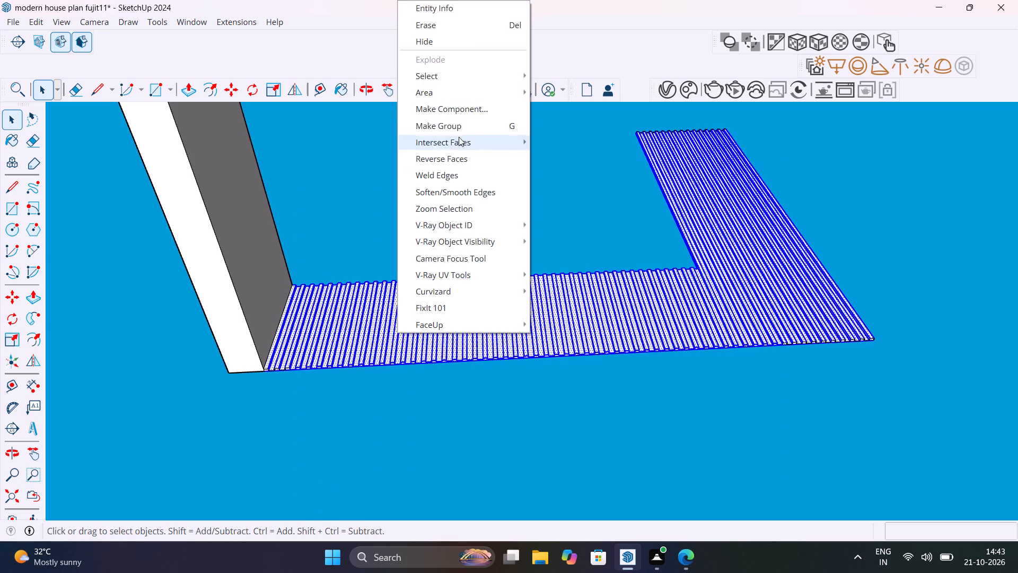
left_click(464, 119)
scroll(524, 301, "down", 7)
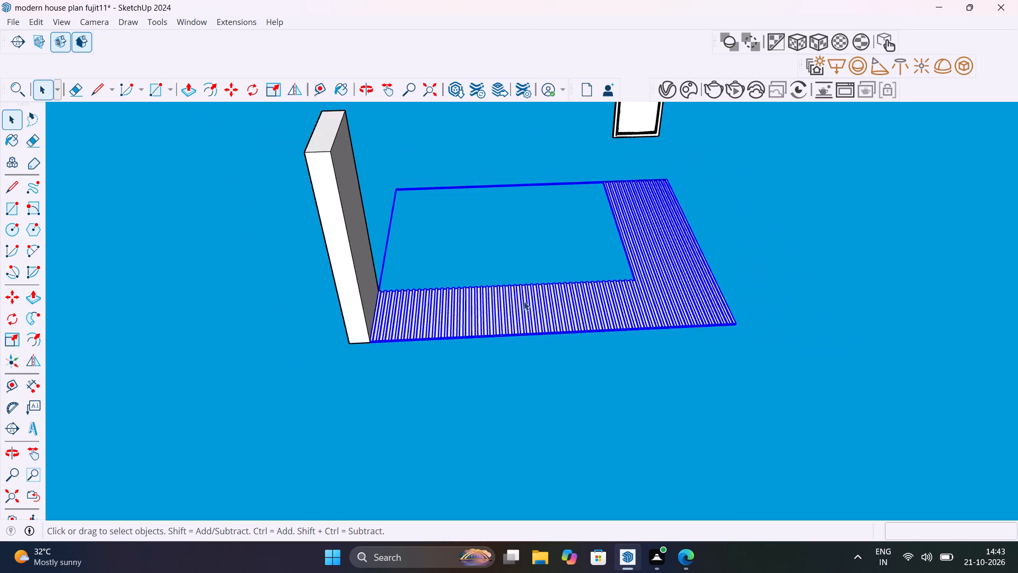
scroll(524, 301, "down", 3)
left_click(681, 288)
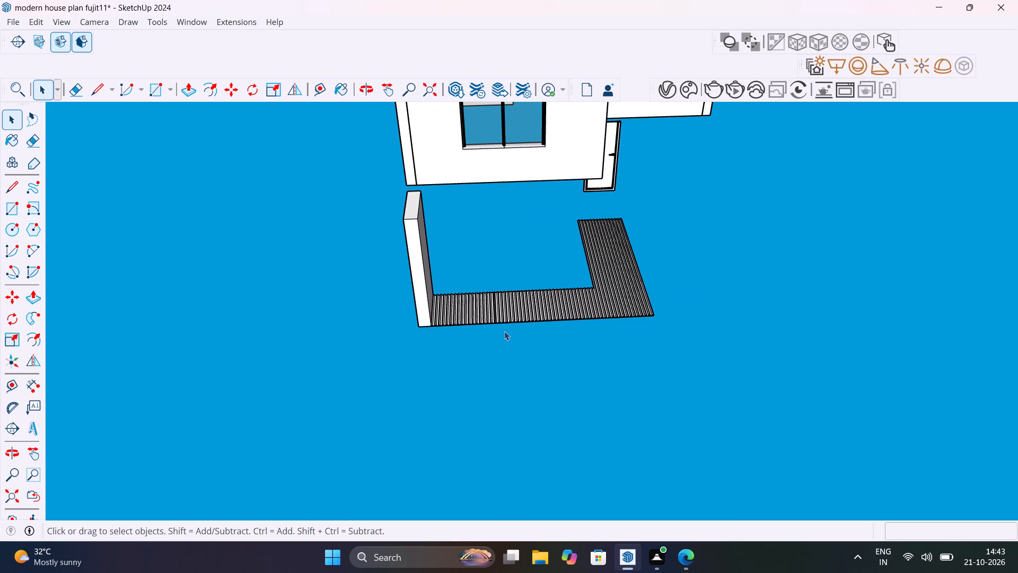
Select the whole balcony side wall beside the slats and make it a separate group.
left_click(418, 232)
triple_click(418, 232)
left_click(418, 232)
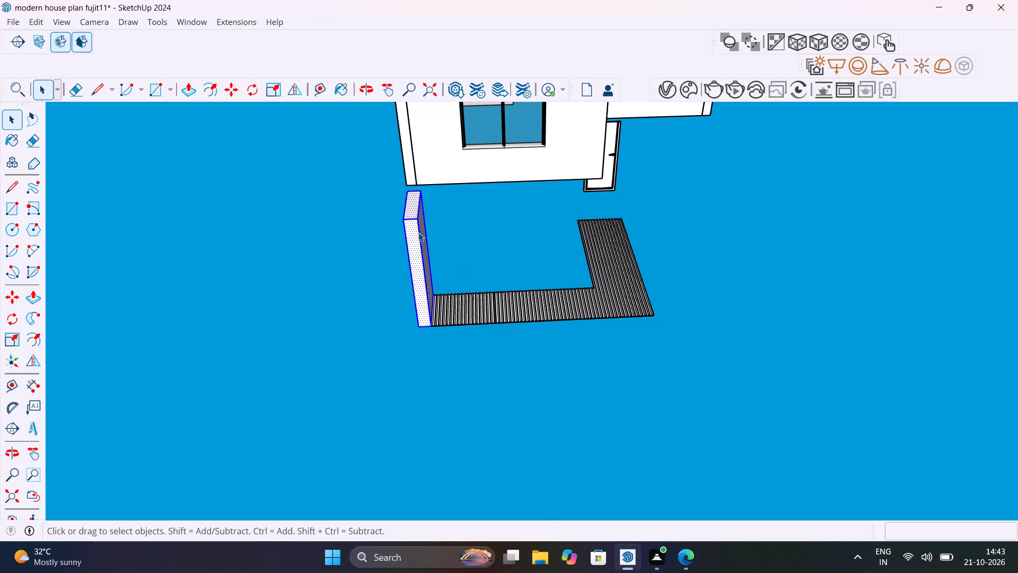
right_click(418, 232)
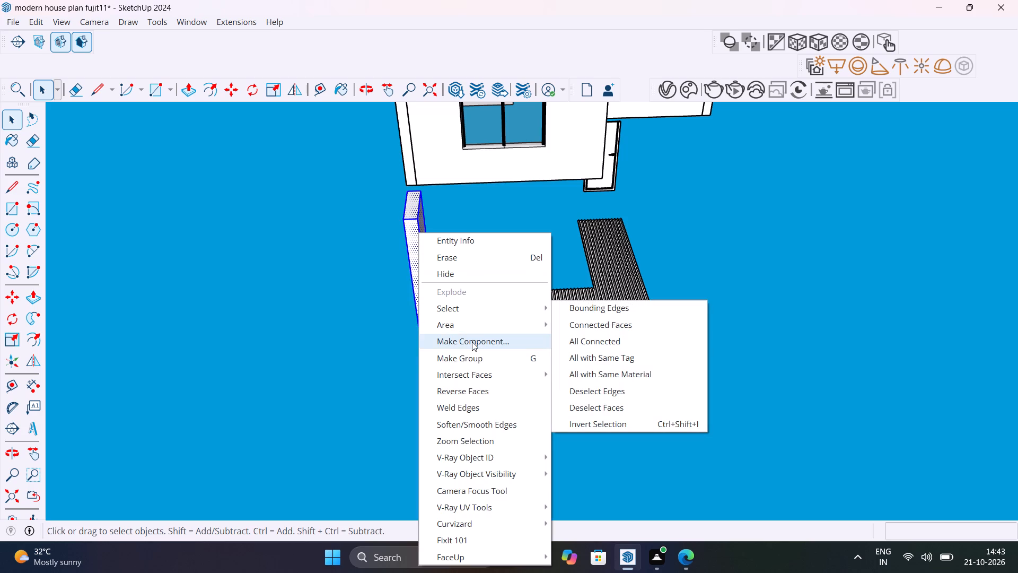
left_click(475, 355)
left_click(639, 357)
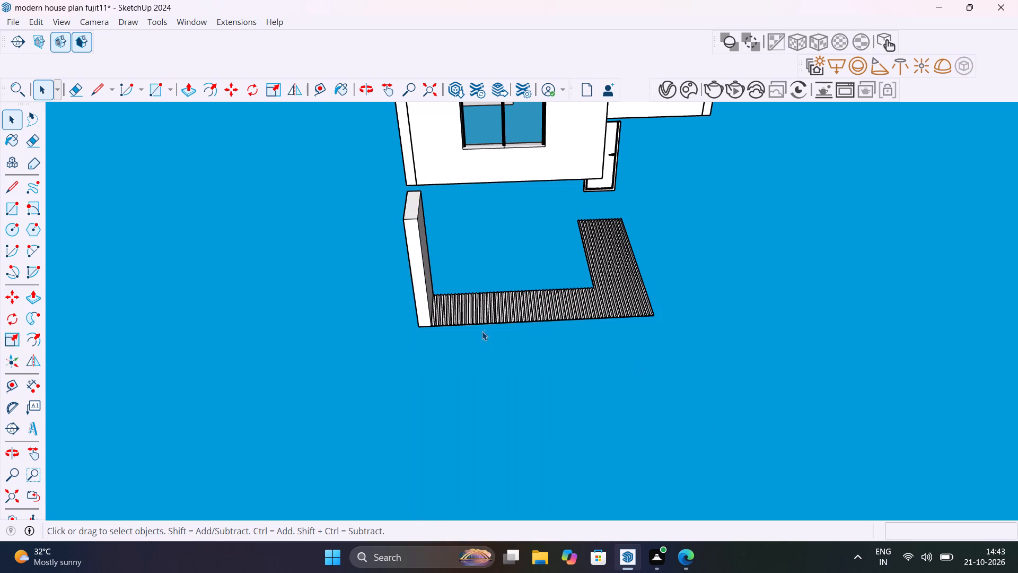
Unhide all hidden parts of the house, including the roof, cladding, balcony and sliding door.
scroll(484, 328, "up", 4)
middle_click_drag(512, 351, 549, 236)
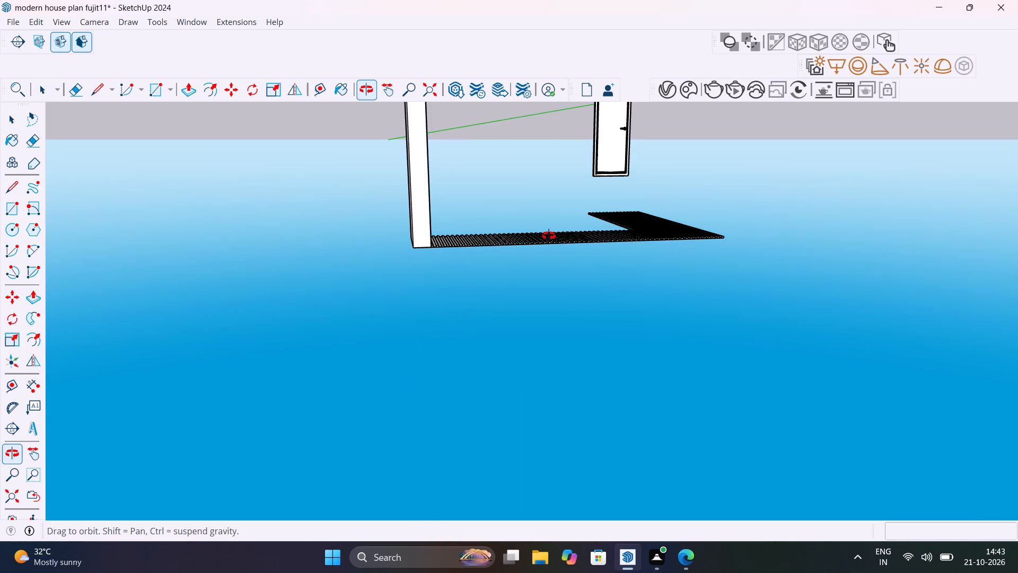
middle_click_drag(549, 236, 459, 438)
middle_click_drag(459, 438, 545, 201)
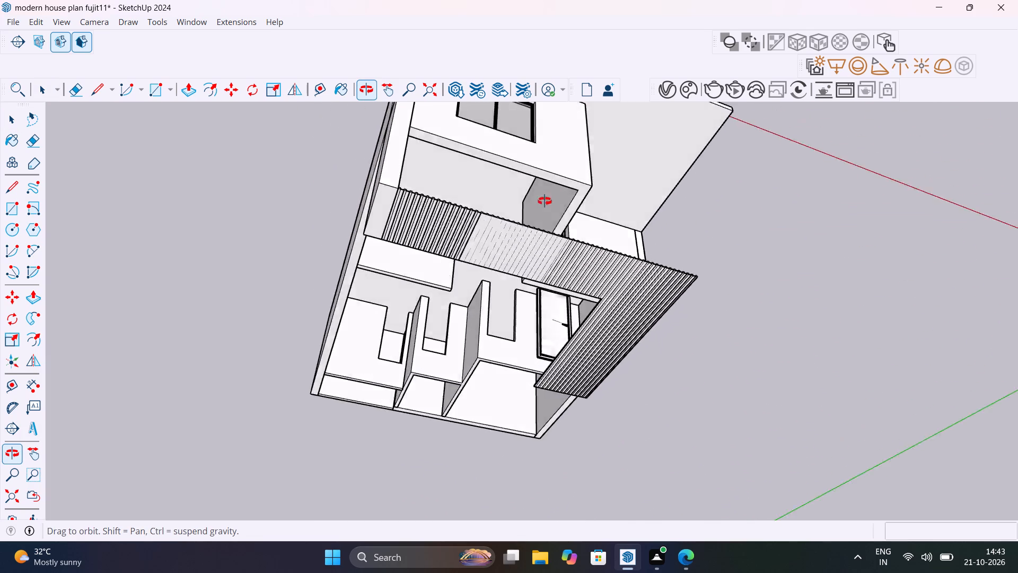
middle_click_drag(545, 201, 890, 119)
middle_click_drag(718, 362, 709, 176)
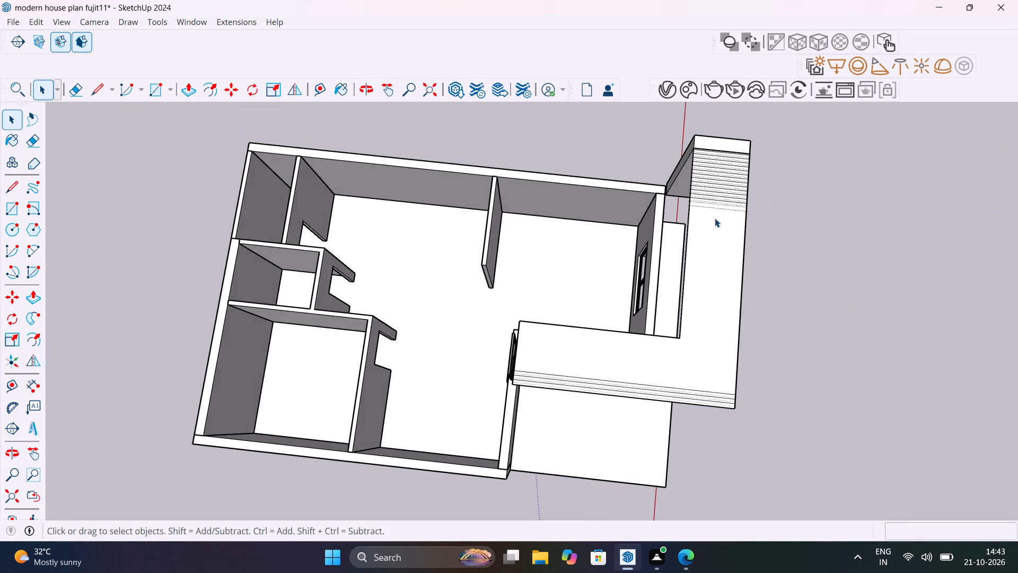
middle_click_drag(710, 341, 454, 125)
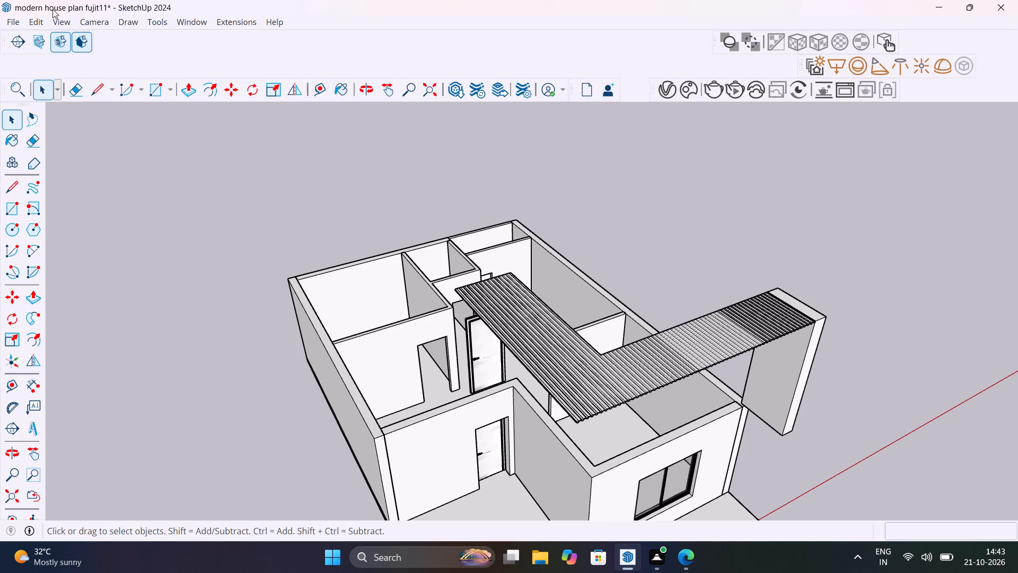
left_click(38, 22)
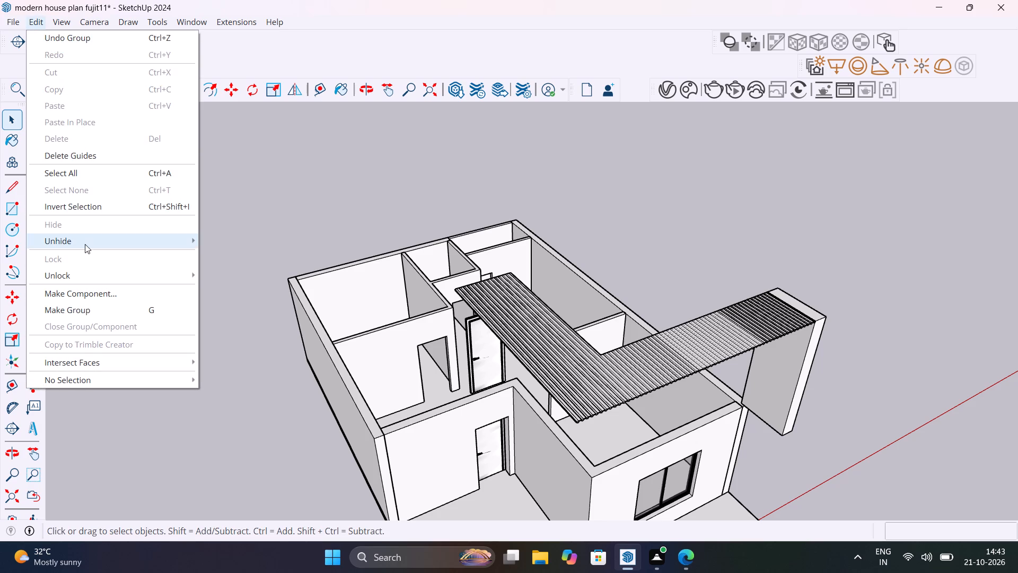
left_click(215, 276)
middle_click_drag(226, 384, 217, 375)
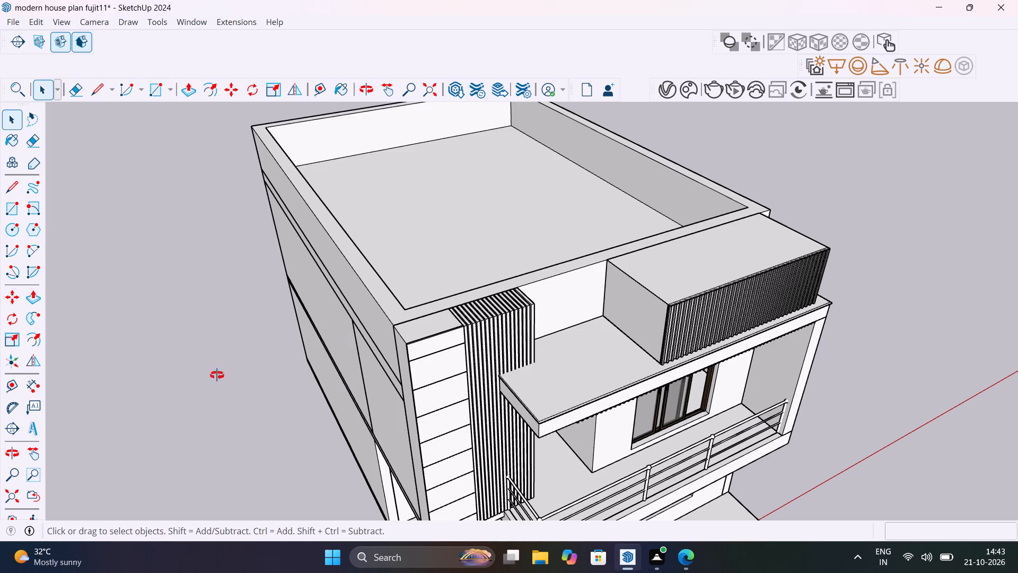
middle_click_drag(217, 375, 115, 185)
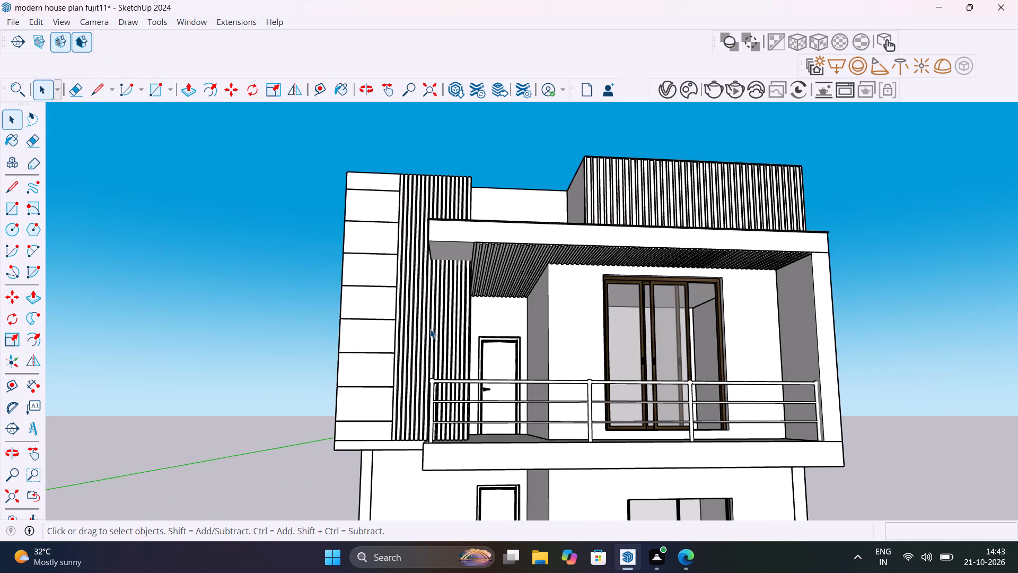
Hide the vertical slat cladding group on the front wall beside the balcony.
left_click(430, 329)
right_click(430, 329)
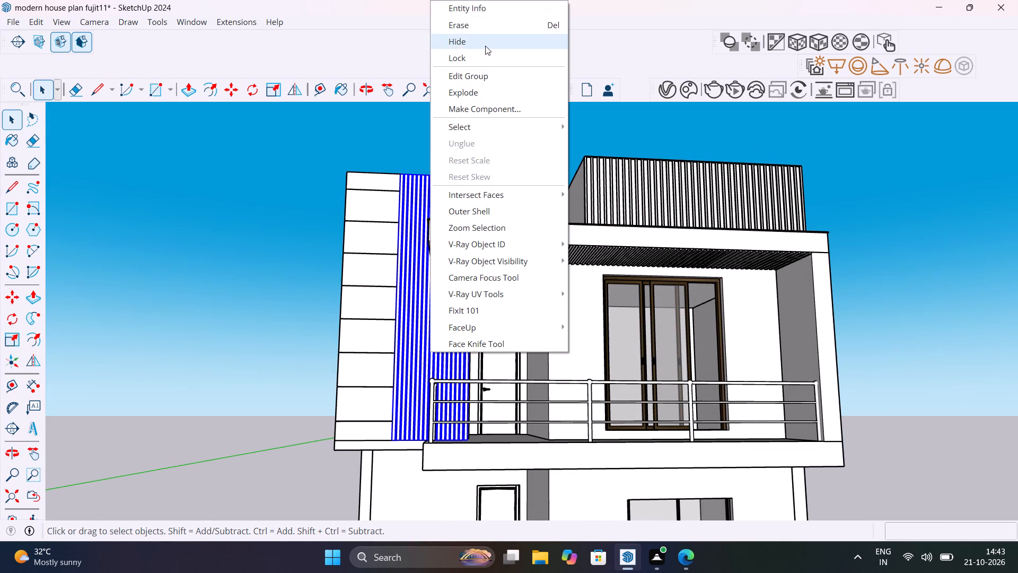
left_click(485, 46)
Draw a rectangle about 5' 5" by 2' 3 11/16" over the plain balcony soffit beside the ceiling slats.
left_click(512, 259)
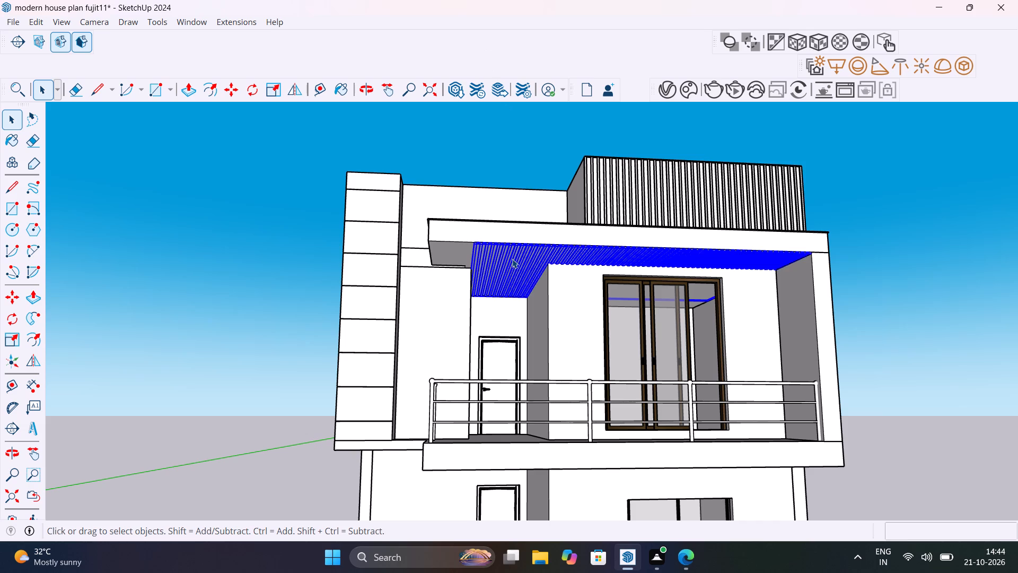
scroll(448, 264, "up", 11)
middle_click_drag(459, 287, 492, 319)
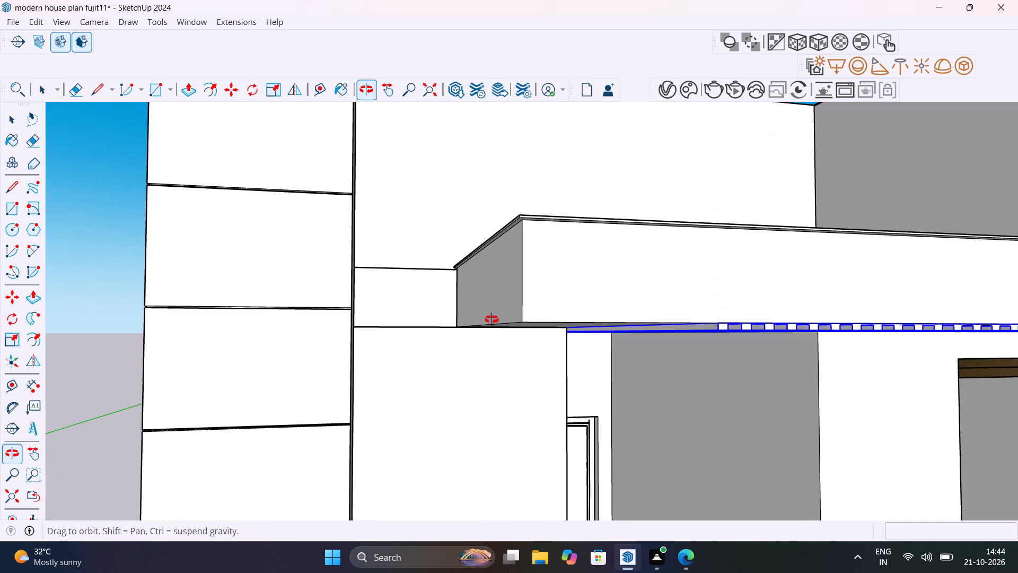
middle_click_drag(492, 319, 407, 238)
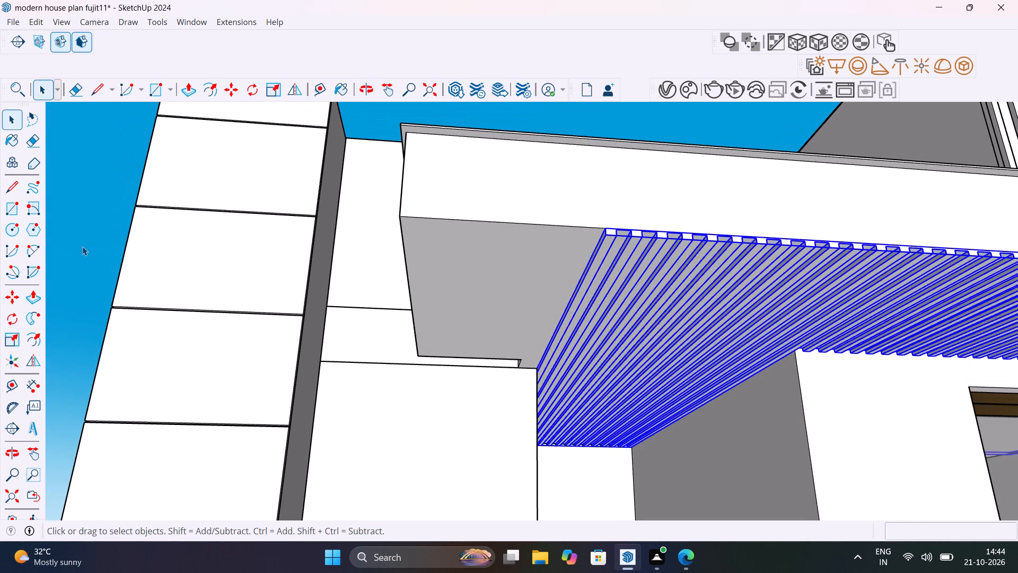
left_click(81, 242)
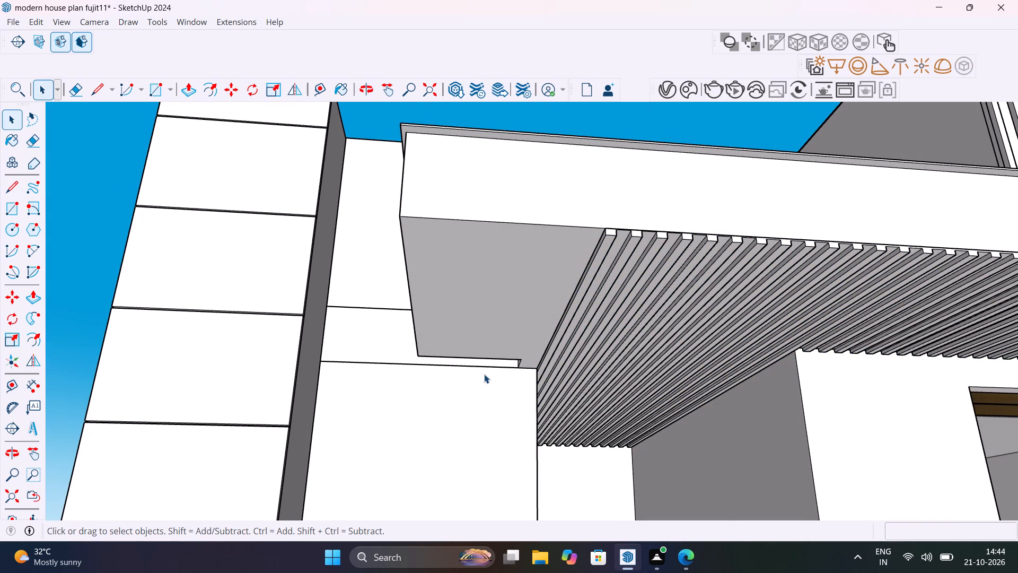
middle_click_drag(478, 369, 431, 412, "shift")
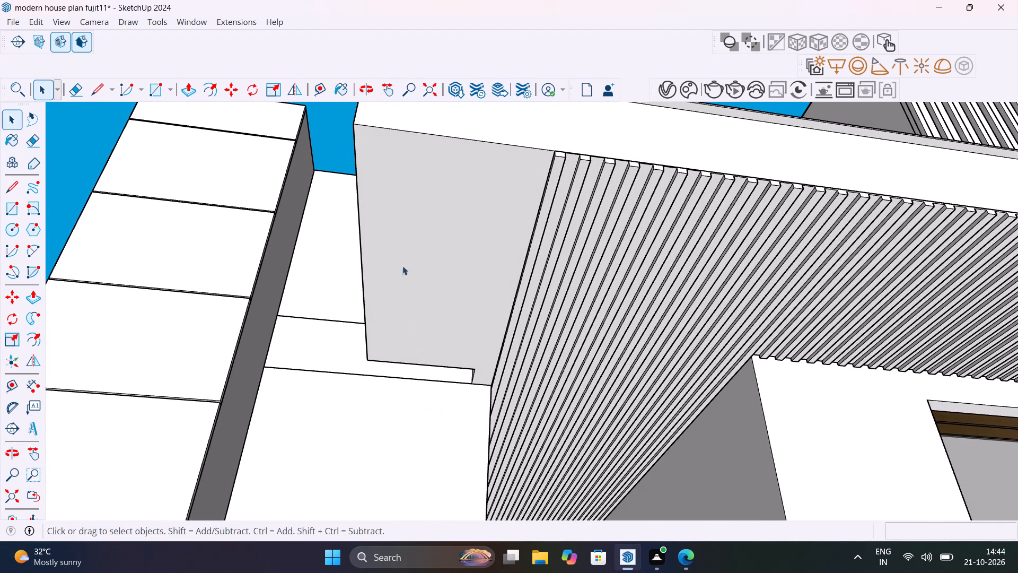
key("r")
left_click(357, 126)
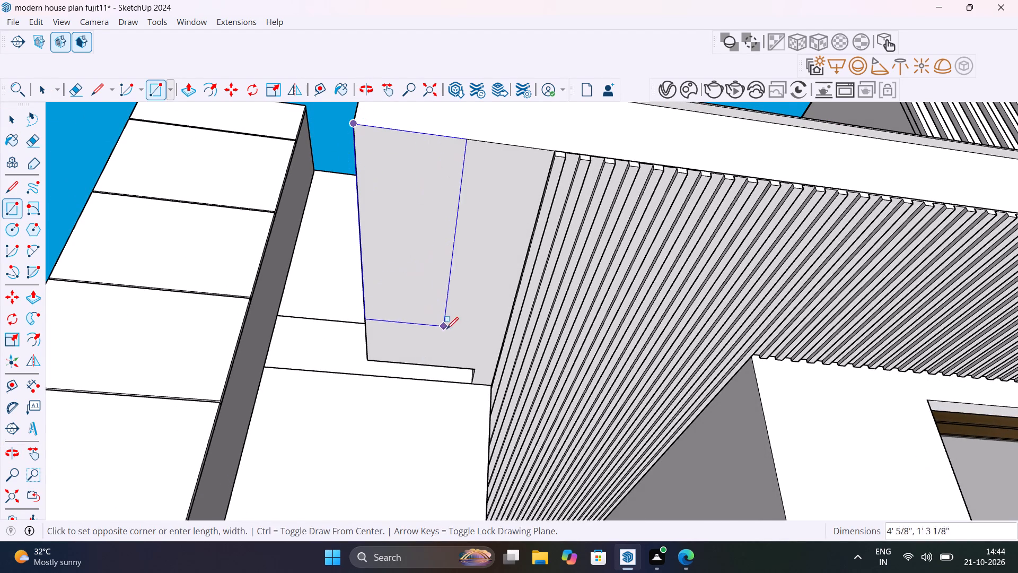
middle_click(489, 368)
scroll(489, 368, "up", 17)
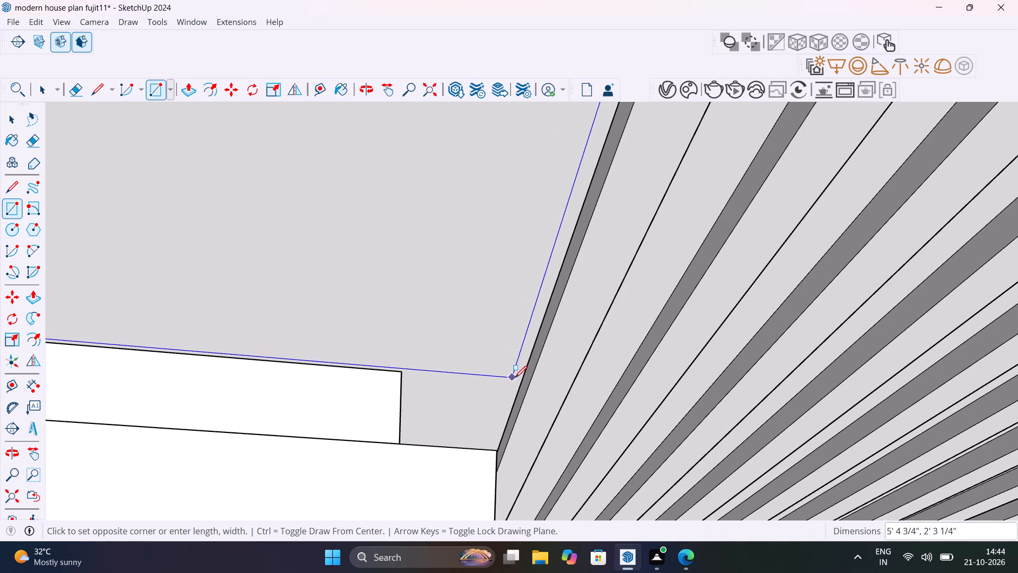
left_click(519, 380)
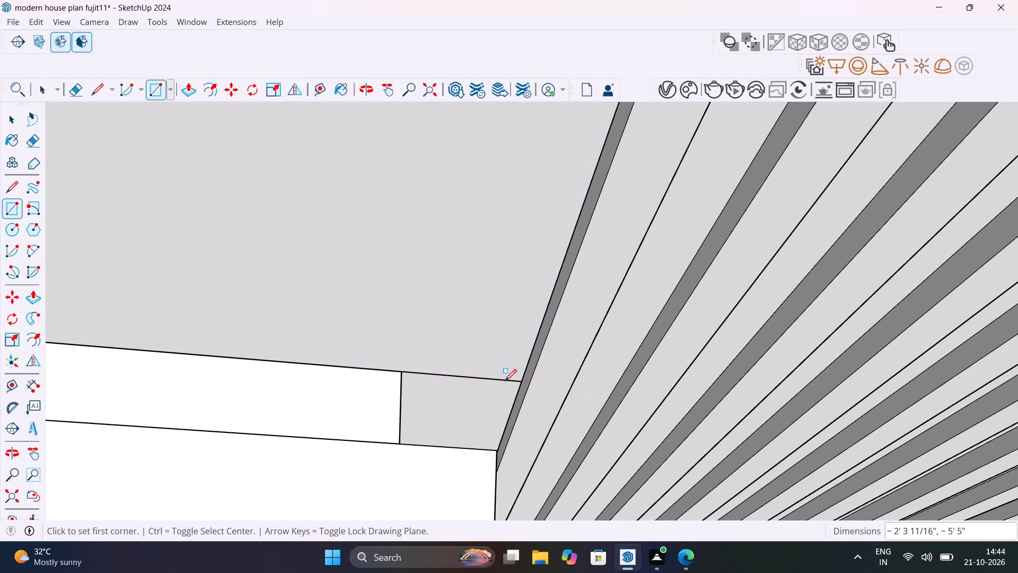
Push/pull the new soffit rectangle 1" to line up with the underside of the adjoining ceiling slats.
scroll(354, 379, "down", 19)
middle_click_drag(334, 378, 389, 415)
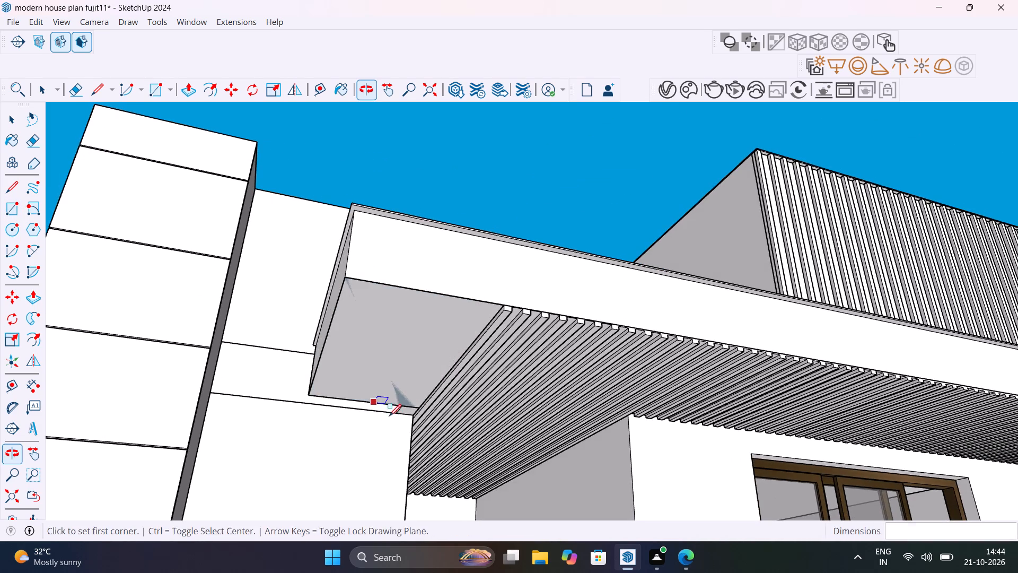
key("space")
left_click(365, 329)
key("p")
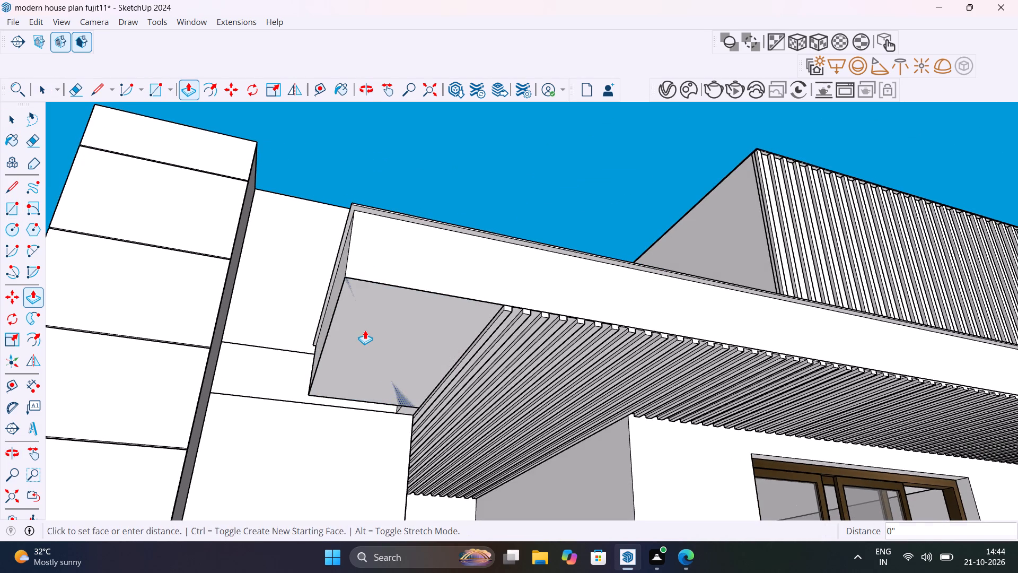
left_click(365, 330)
scroll(365, 335, "up", 9)
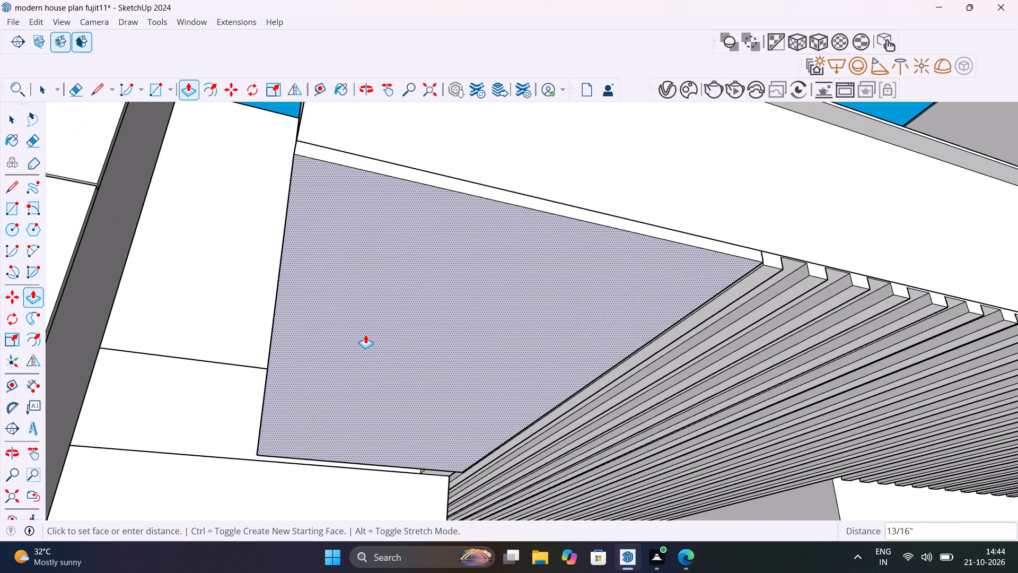
middle_click_drag(373, 329, 137, 458)
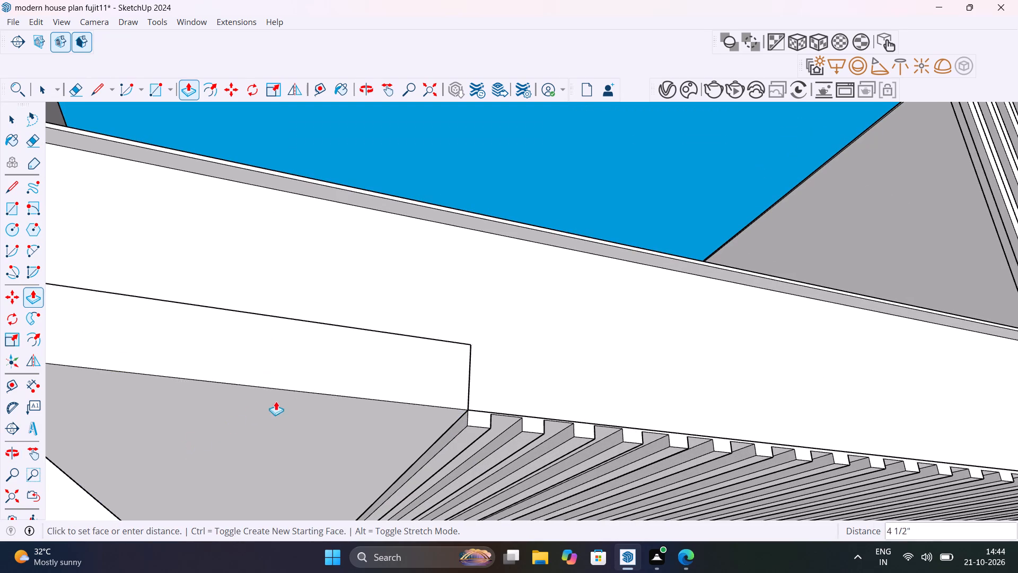
left_click(462, 441)
scroll(438, 446, "down", 14)
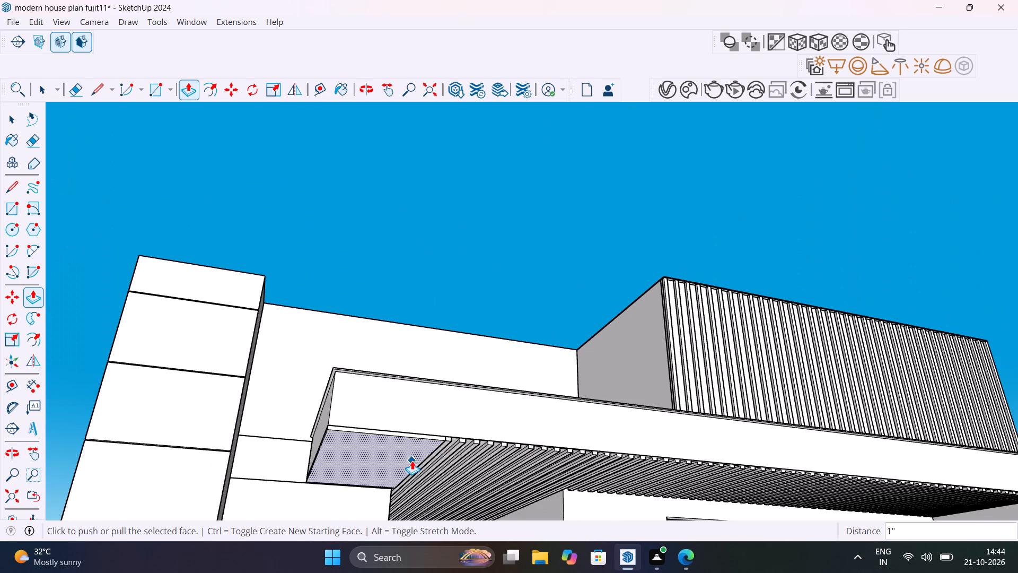
Select the whole extruded soffit panel and make it a group.
key("space")
left_click(413, 264)
double_click(359, 446)
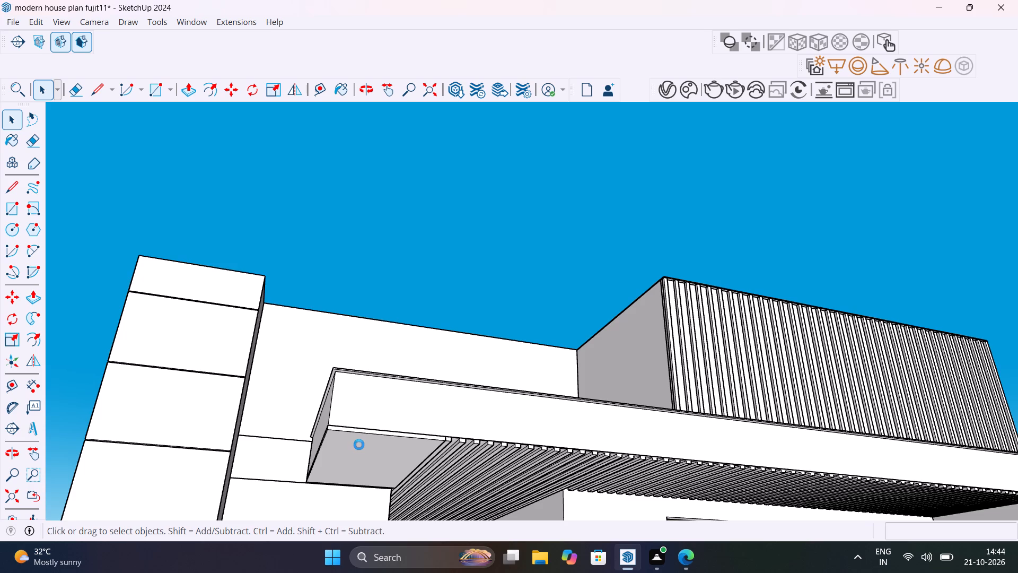
double_click(359, 445)
double_click(359, 445)
right_click(359, 444)
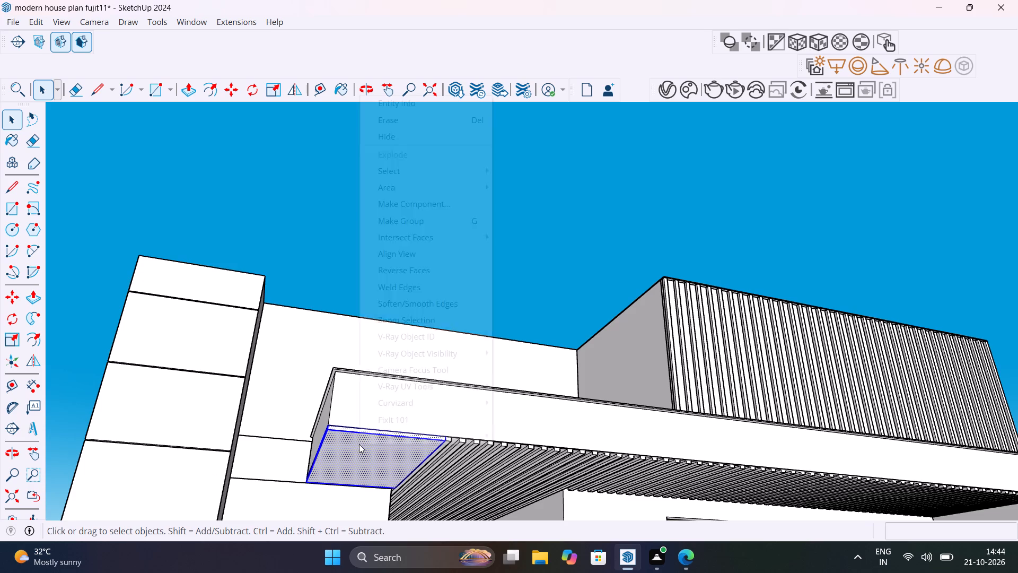
left_click(411, 214)
left_click(487, 252)
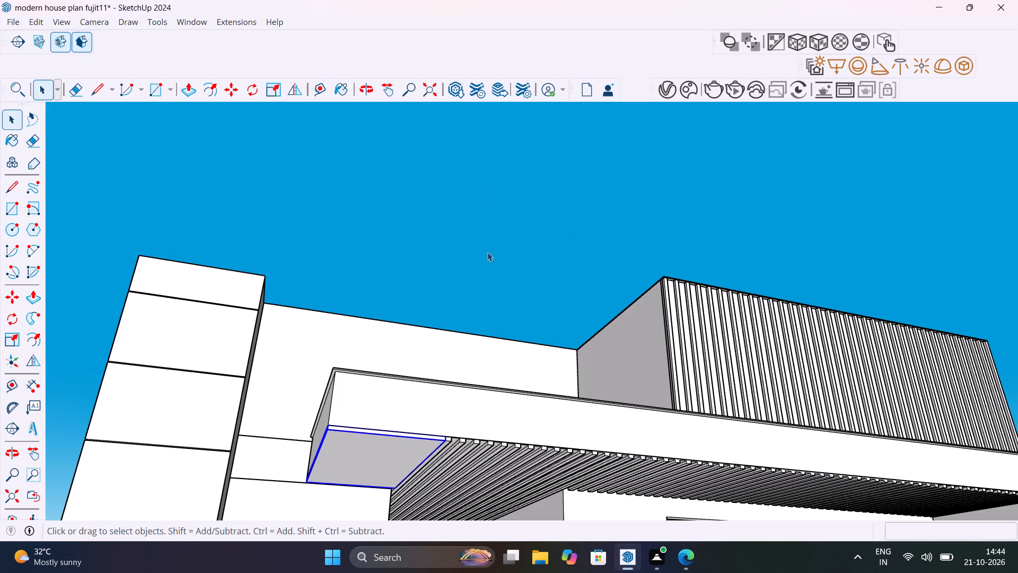
Inside the soffit panel group, copy the outer side edge of the underside 1/2" inward along the front edge.
middle_click_drag(398, 460, 309, 382)
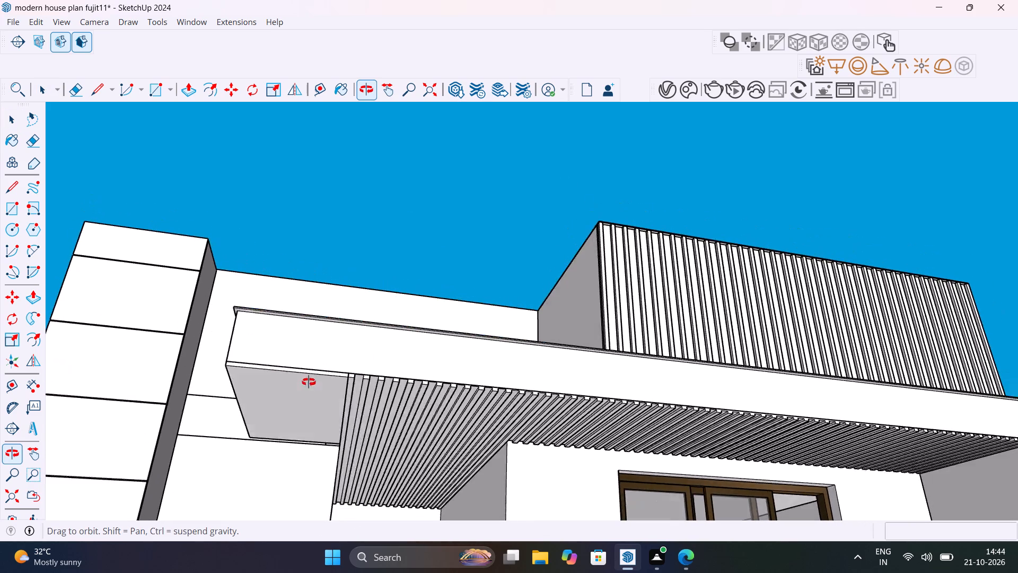
middle_click_drag(309, 382, 309, 382)
scroll(268, 406, "up", 10)
double_click(232, 398)
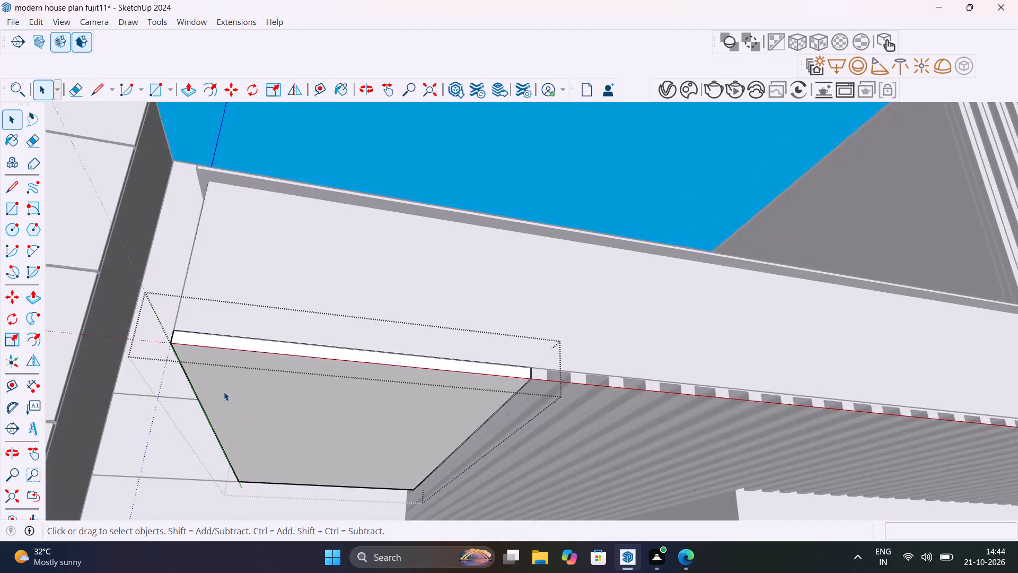
key("m")
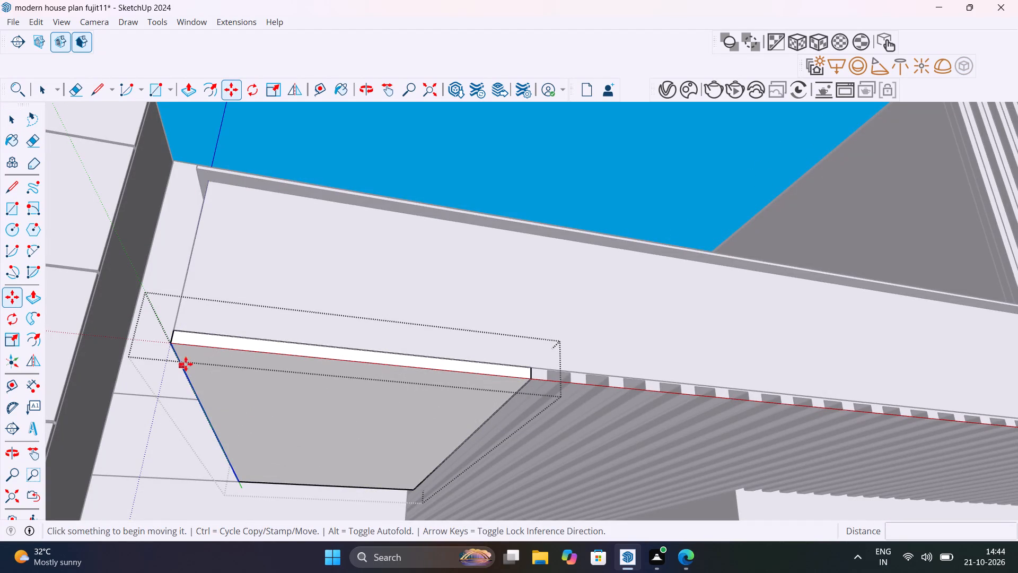
key("space")
left_click(191, 382)
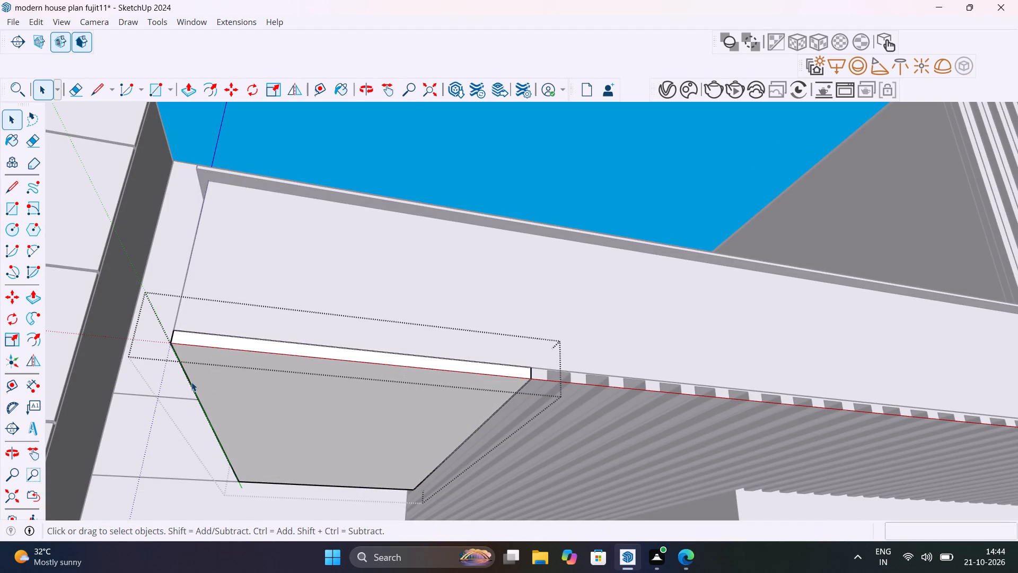
key("m")
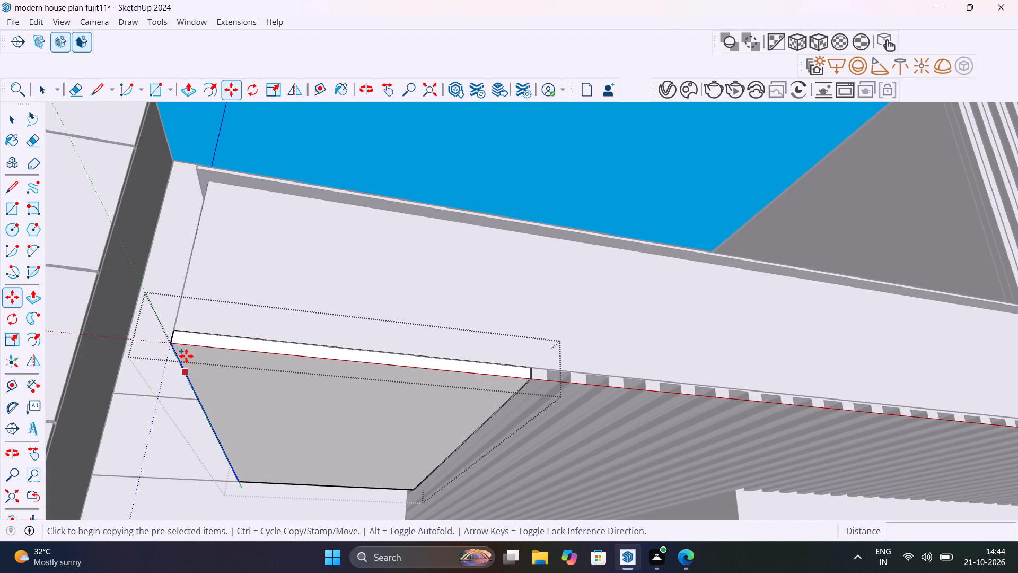
scroll(182, 346, "up", 12)
left_click(147, 337)
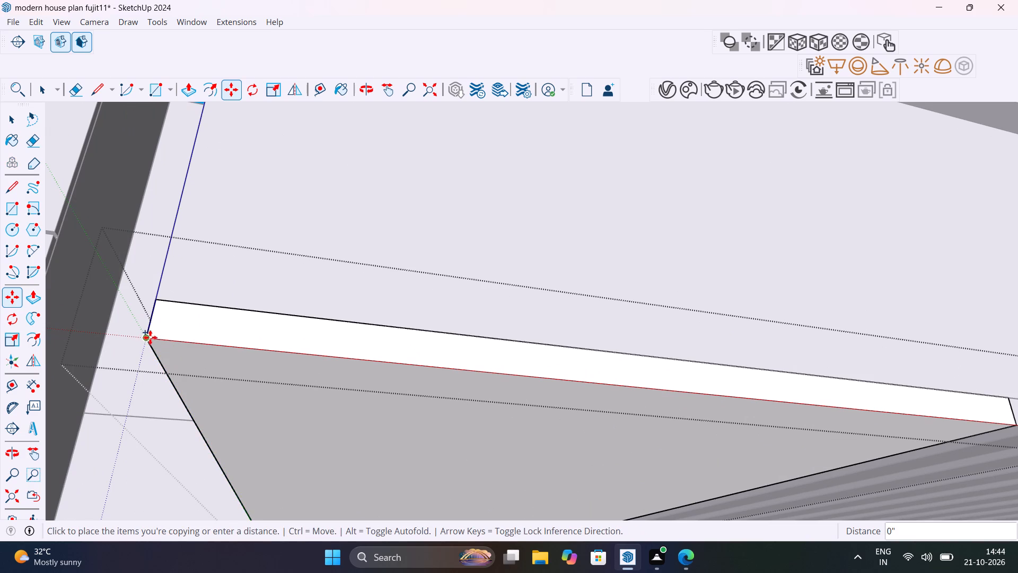
left_click(164, 343)
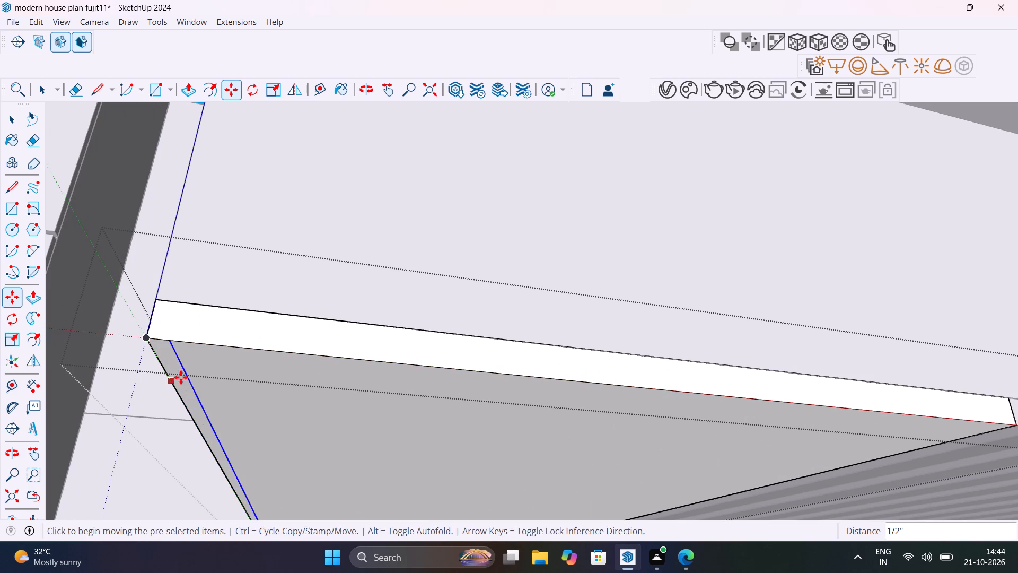
Copy the narrow strip face and its edges about 2' 2 5/8" along the panel, close to the existing ceiling slats.
middle_click_drag(203, 398, 280, 412)
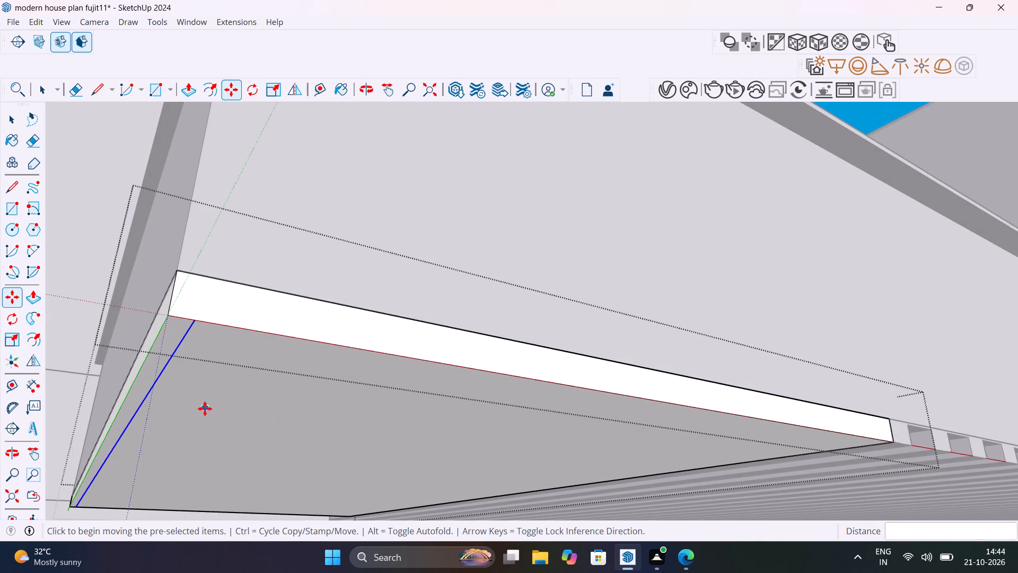
key("m")
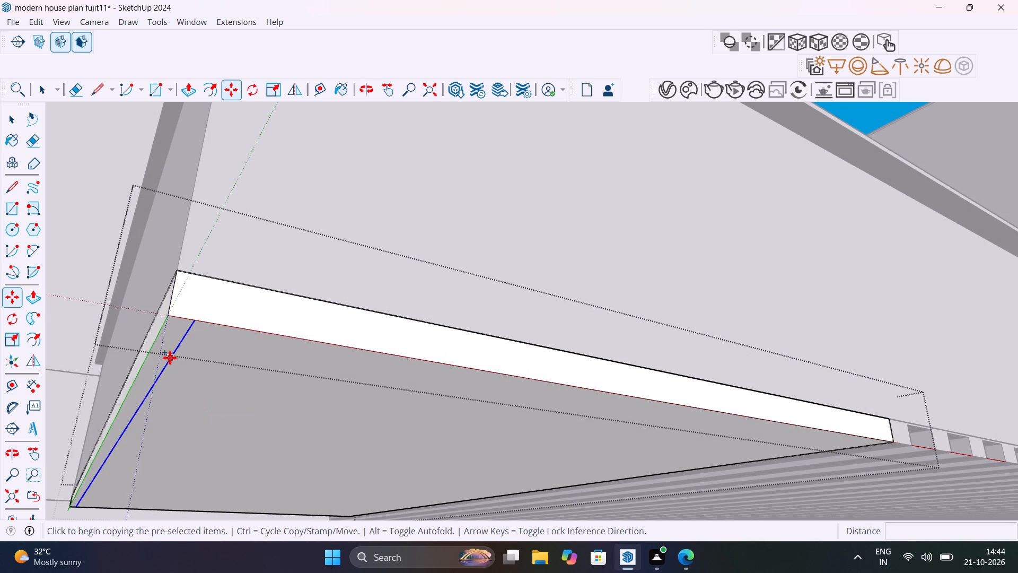
key("space")
double_click(173, 344)
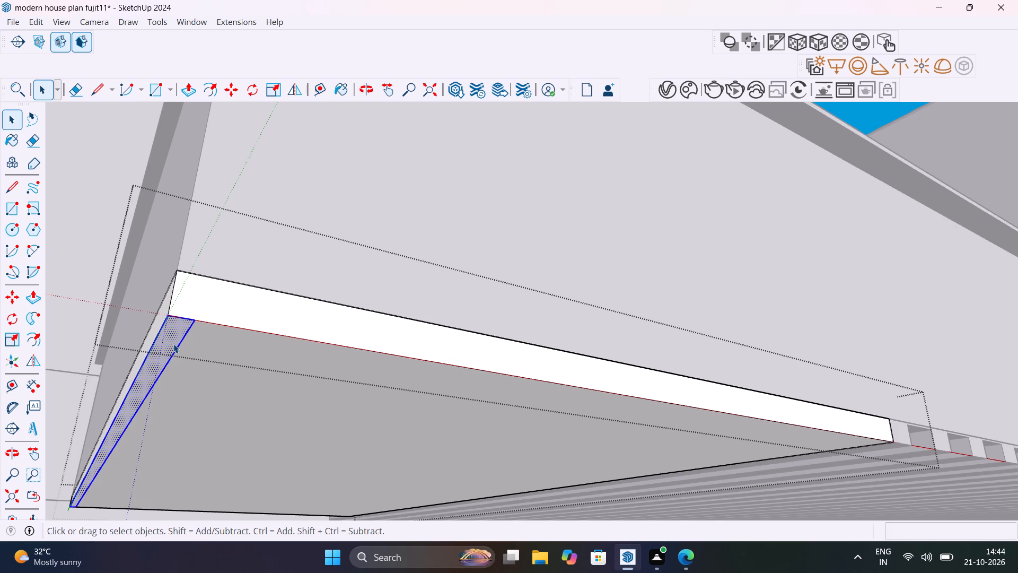
key("m")
left_click(195, 322)
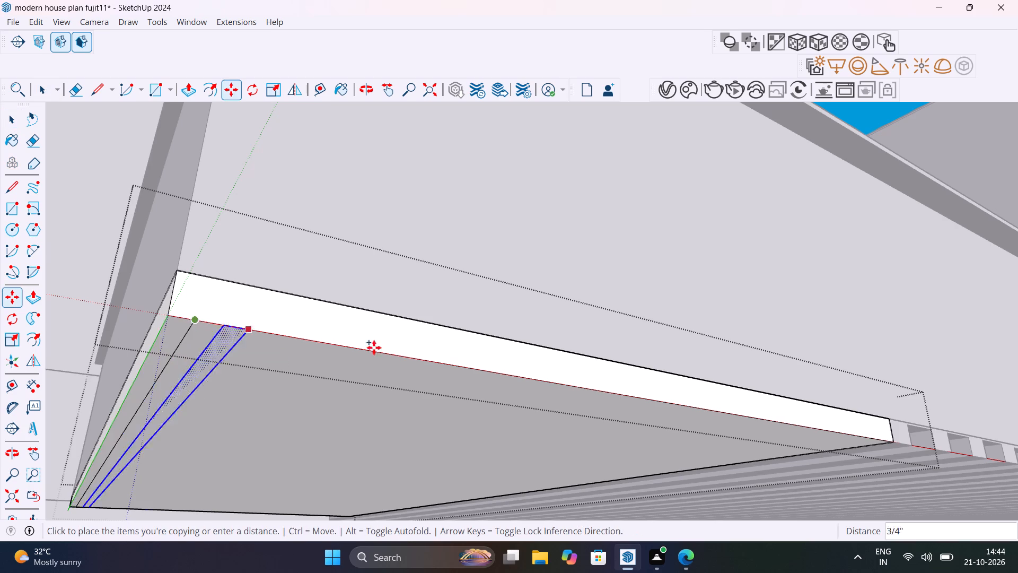
scroll(458, 352, "down", 12)
middle_click_drag(460, 369, 96, 366)
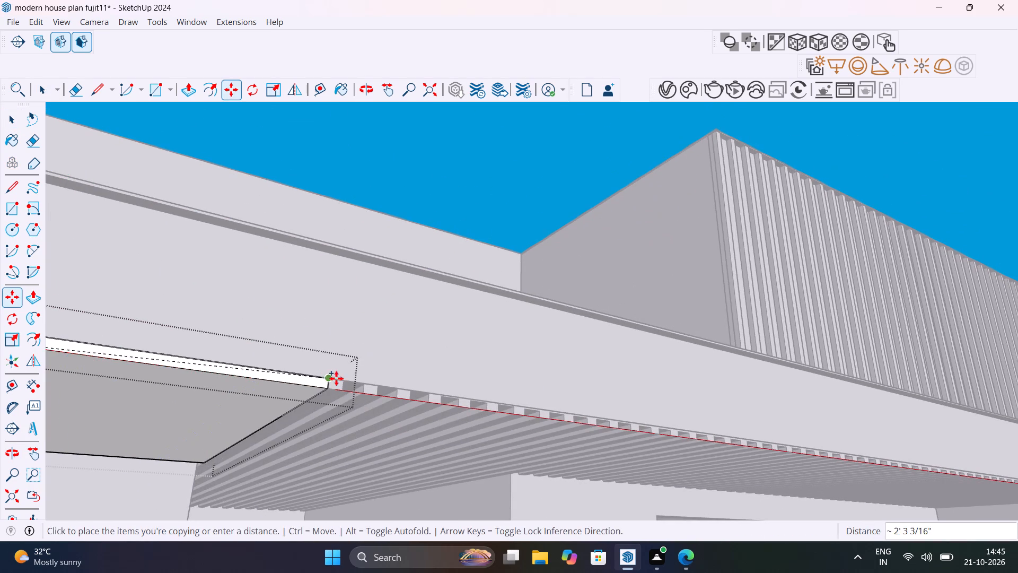
scroll(329, 389, "up", 11)
middle_click_drag(312, 379, 207, 314)
scroll(311, 378, "up", 2)
scroll(363, 423, "up", 14)
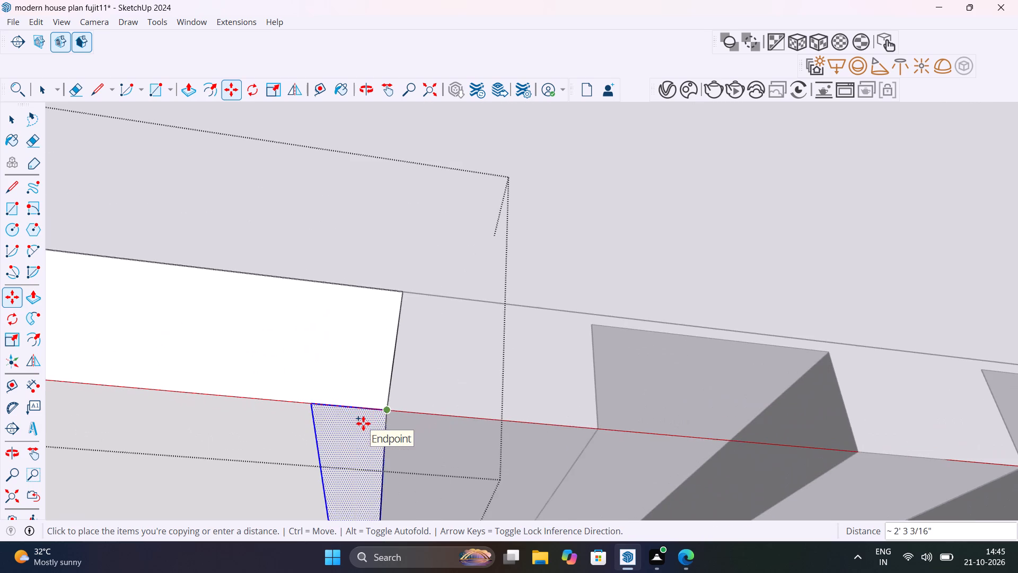
left_click(308, 409)
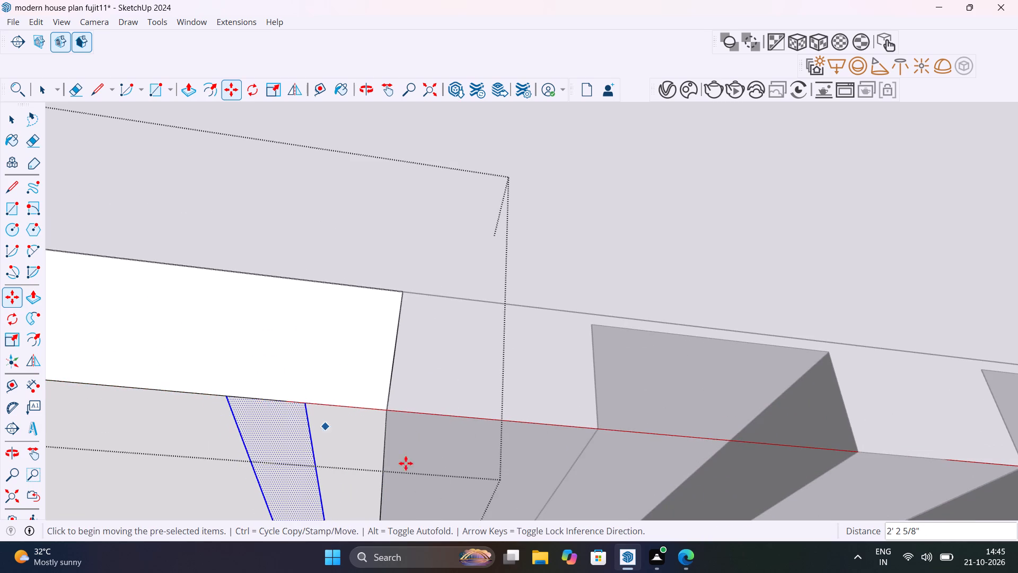
scroll(430, 472, "down", 20)
scroll(430, 472, "down", 5)
scroll(334, 477, "down", 6)
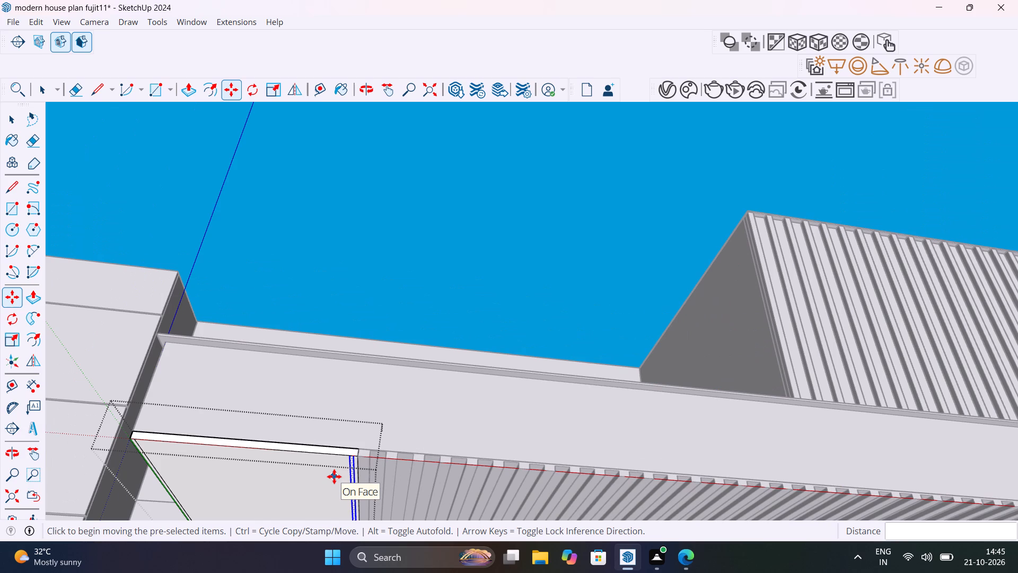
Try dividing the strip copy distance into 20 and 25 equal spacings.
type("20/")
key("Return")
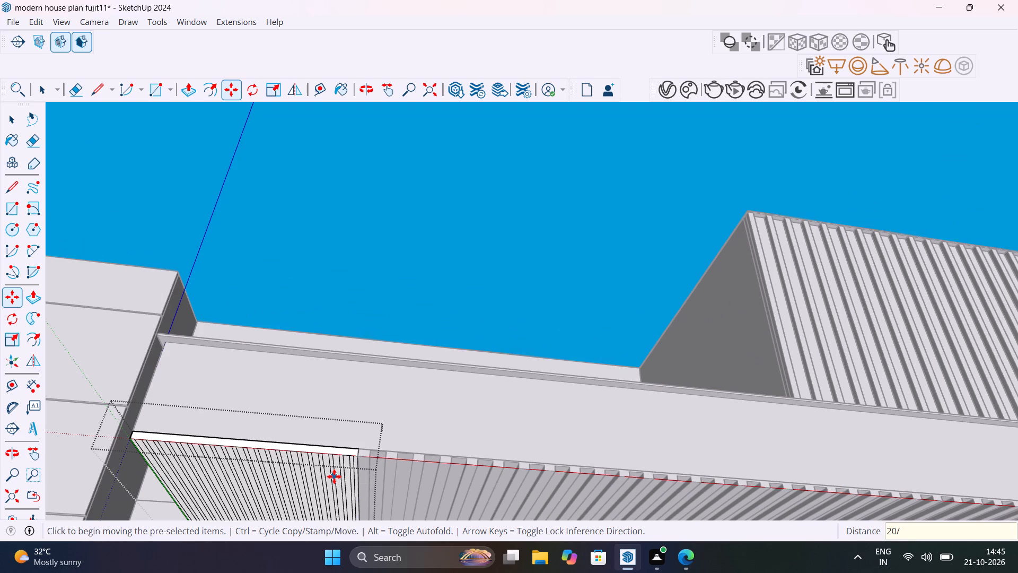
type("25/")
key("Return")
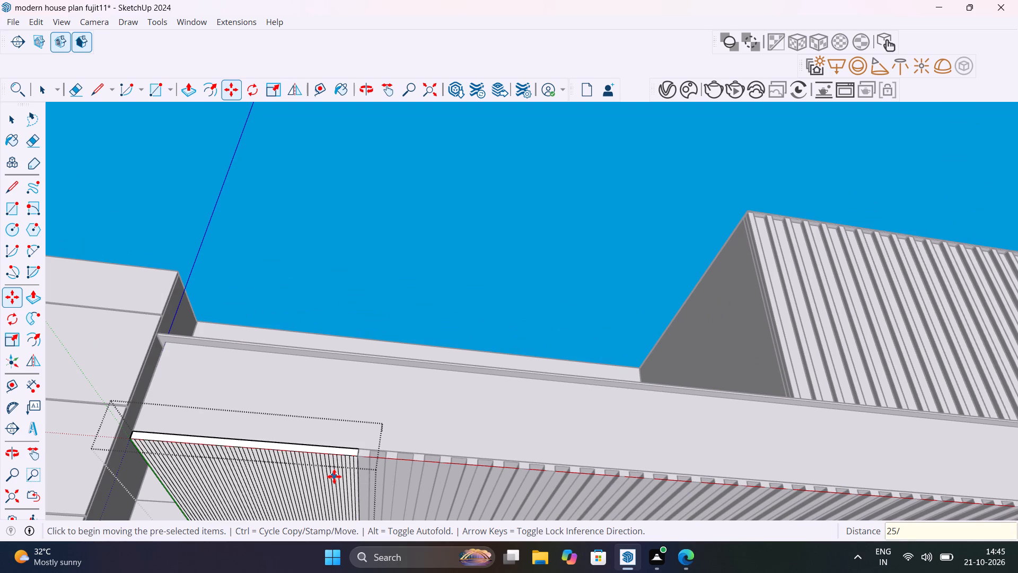
Array the strip copies across the soffit panel with the copy distance divided into 15 equal spacings.
type("15/")
key("Return")
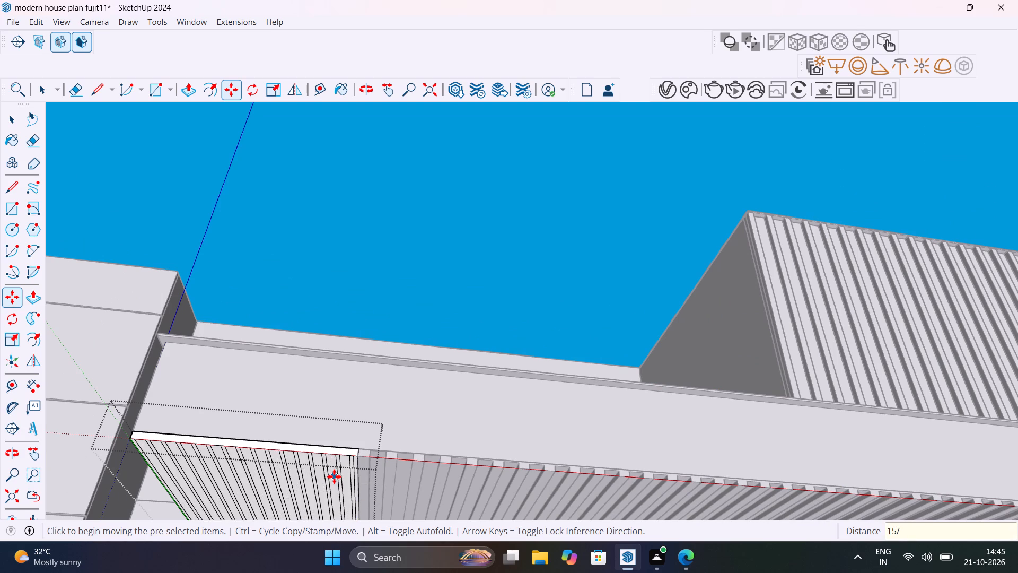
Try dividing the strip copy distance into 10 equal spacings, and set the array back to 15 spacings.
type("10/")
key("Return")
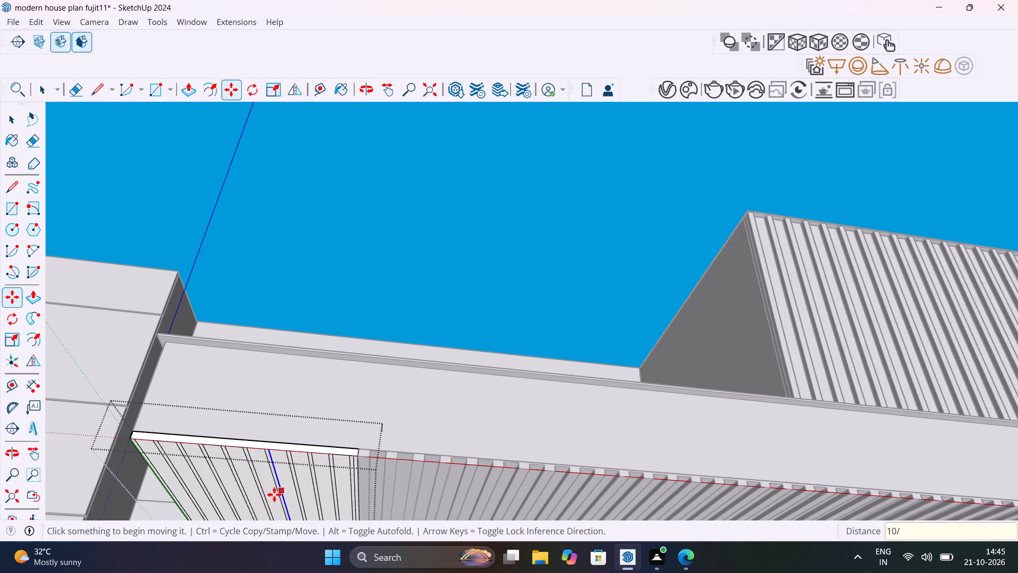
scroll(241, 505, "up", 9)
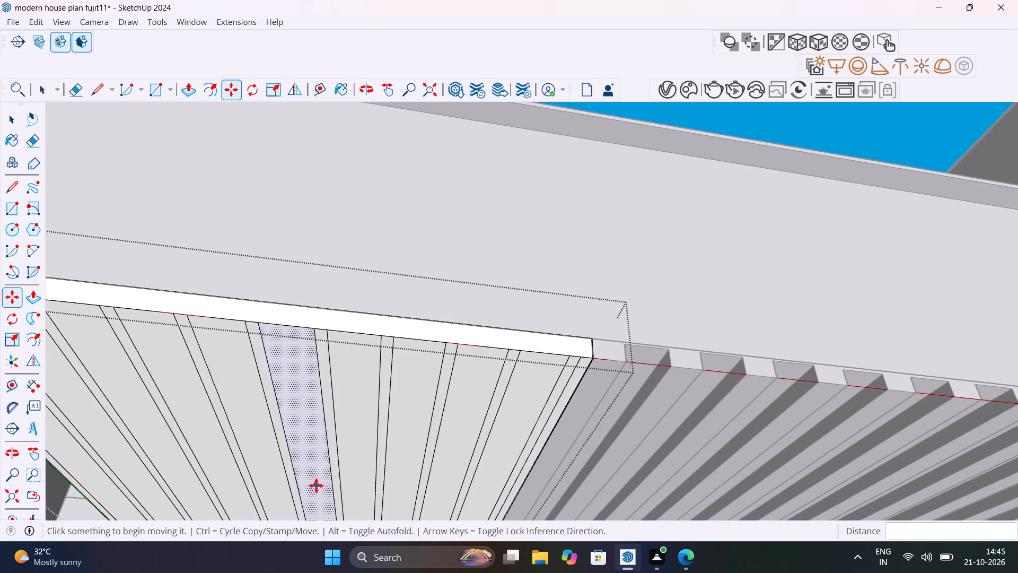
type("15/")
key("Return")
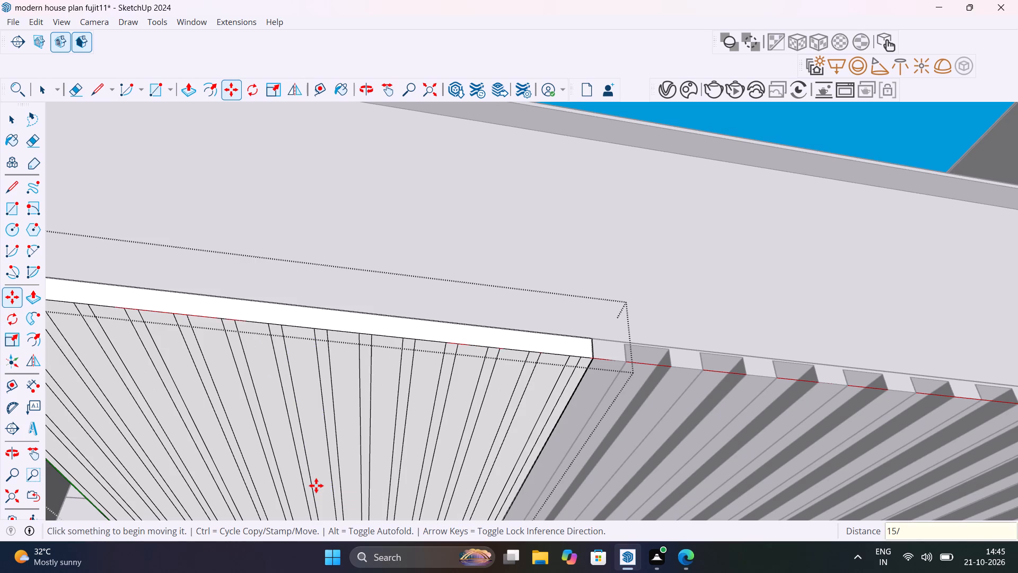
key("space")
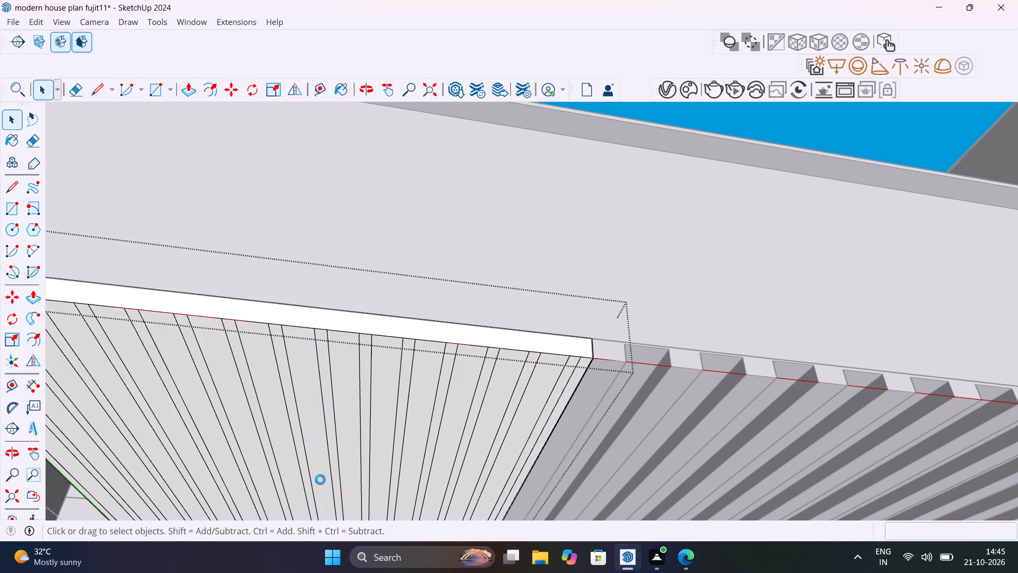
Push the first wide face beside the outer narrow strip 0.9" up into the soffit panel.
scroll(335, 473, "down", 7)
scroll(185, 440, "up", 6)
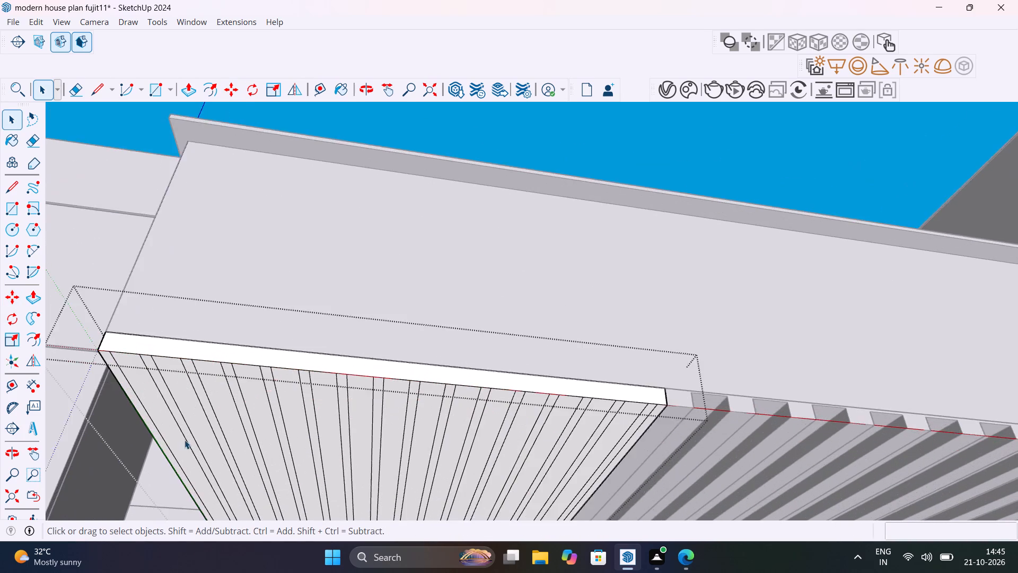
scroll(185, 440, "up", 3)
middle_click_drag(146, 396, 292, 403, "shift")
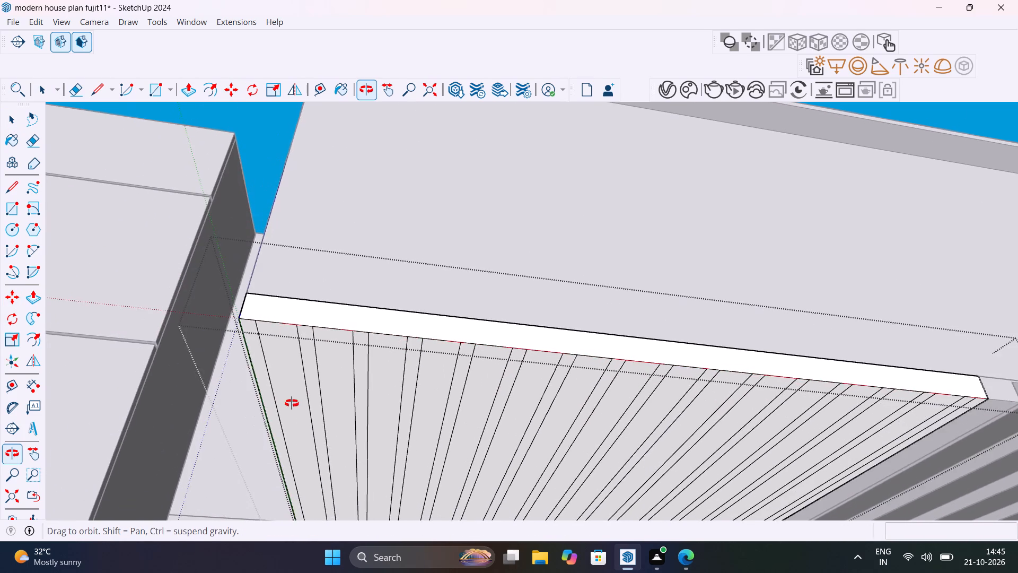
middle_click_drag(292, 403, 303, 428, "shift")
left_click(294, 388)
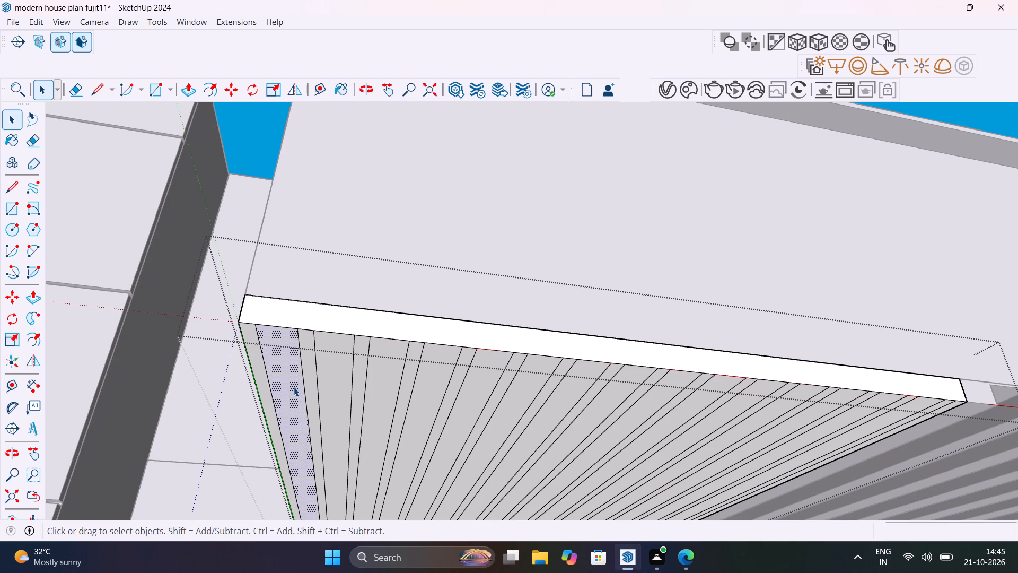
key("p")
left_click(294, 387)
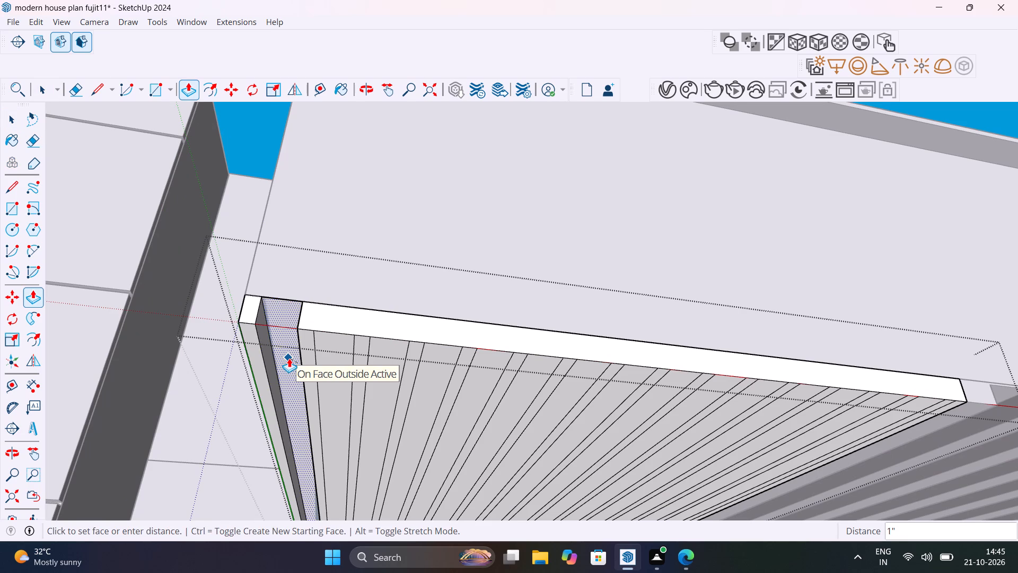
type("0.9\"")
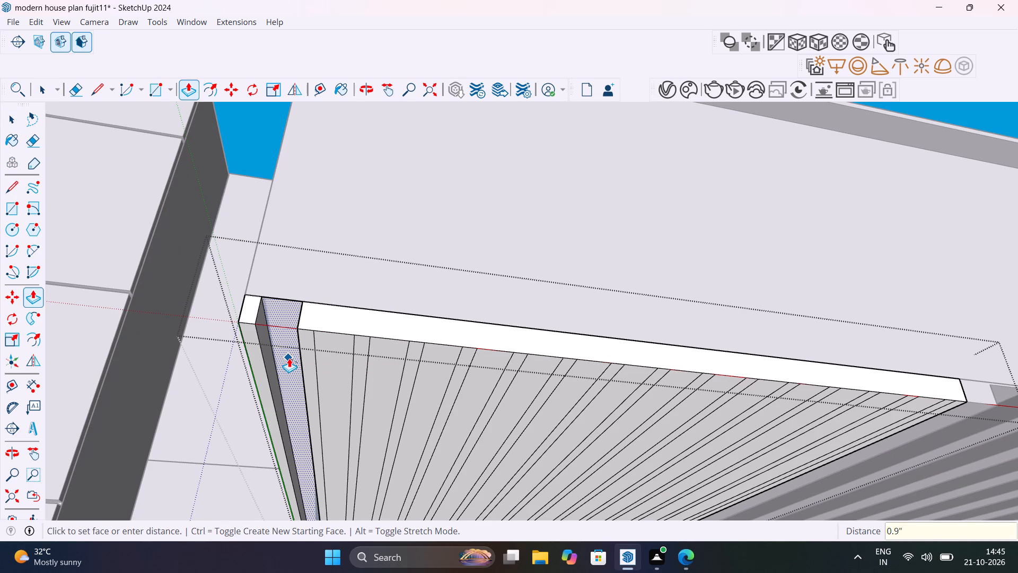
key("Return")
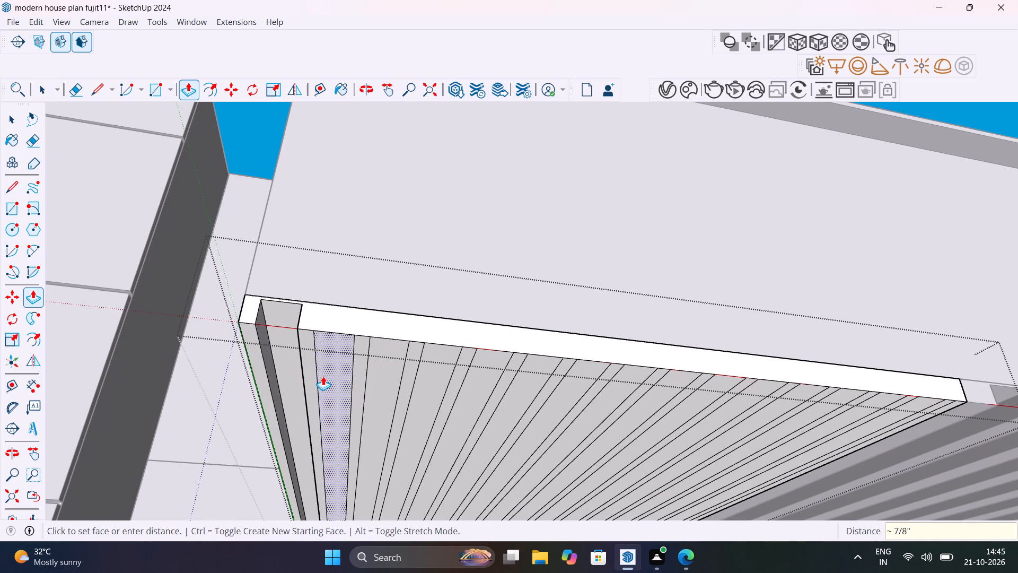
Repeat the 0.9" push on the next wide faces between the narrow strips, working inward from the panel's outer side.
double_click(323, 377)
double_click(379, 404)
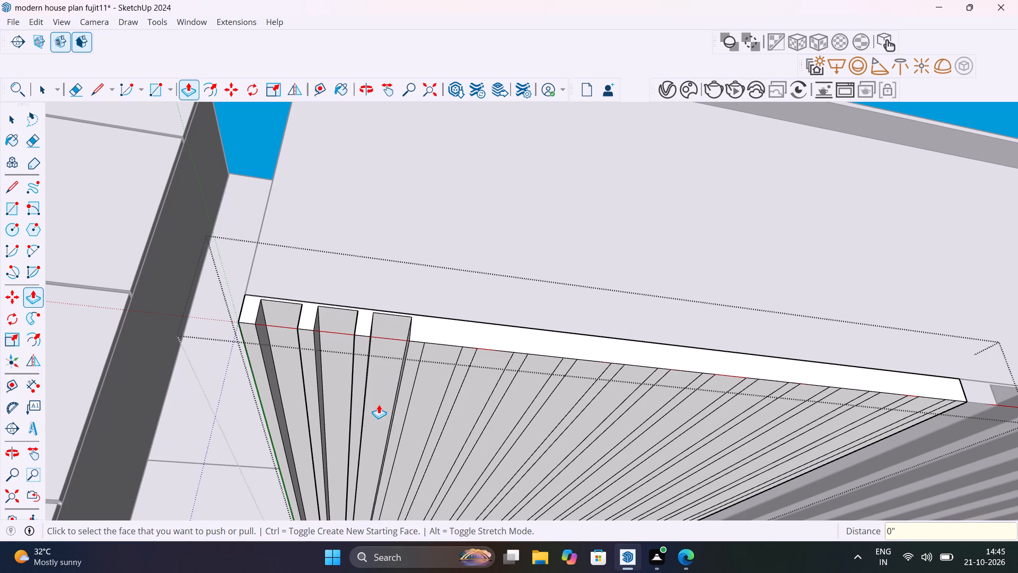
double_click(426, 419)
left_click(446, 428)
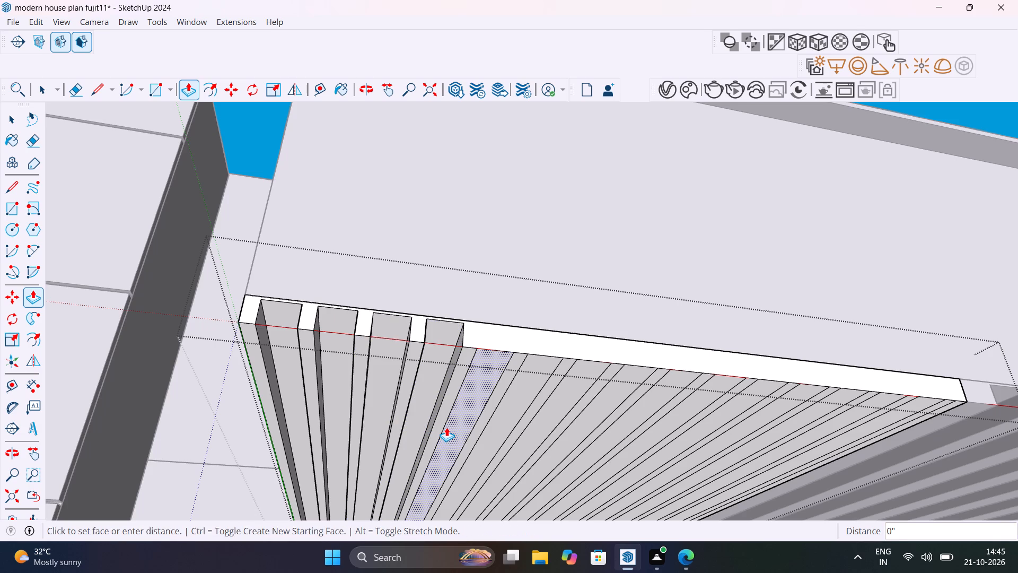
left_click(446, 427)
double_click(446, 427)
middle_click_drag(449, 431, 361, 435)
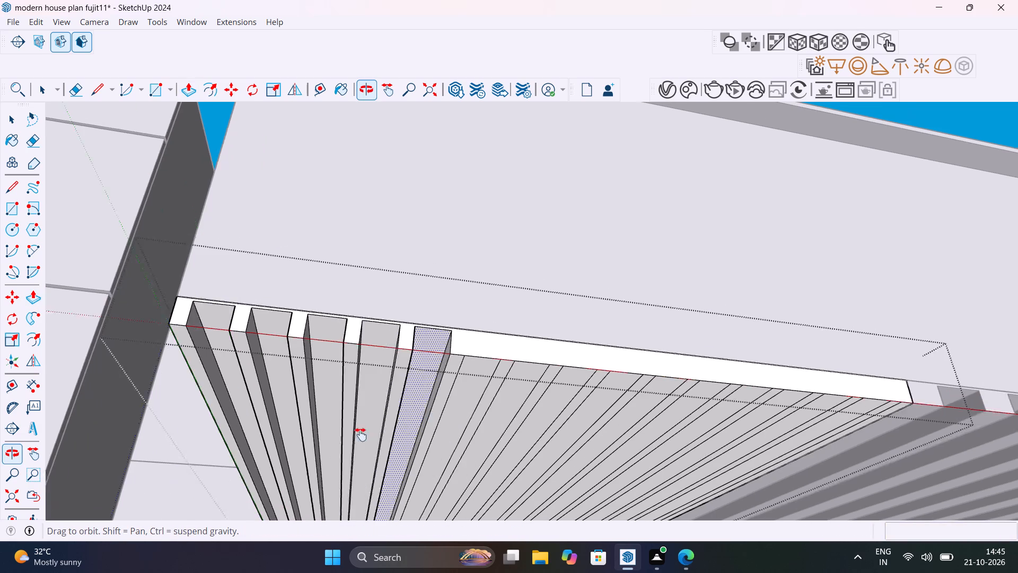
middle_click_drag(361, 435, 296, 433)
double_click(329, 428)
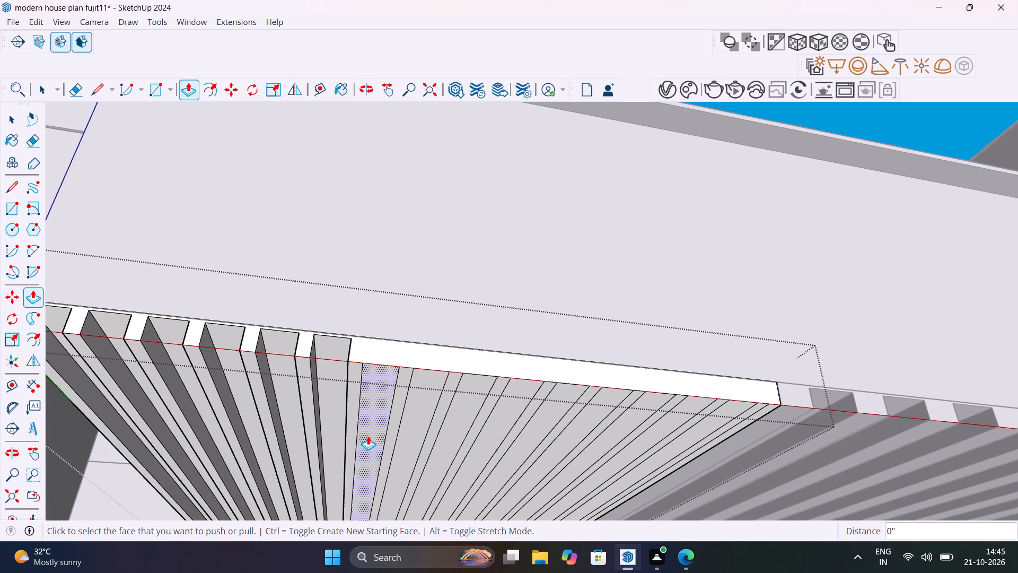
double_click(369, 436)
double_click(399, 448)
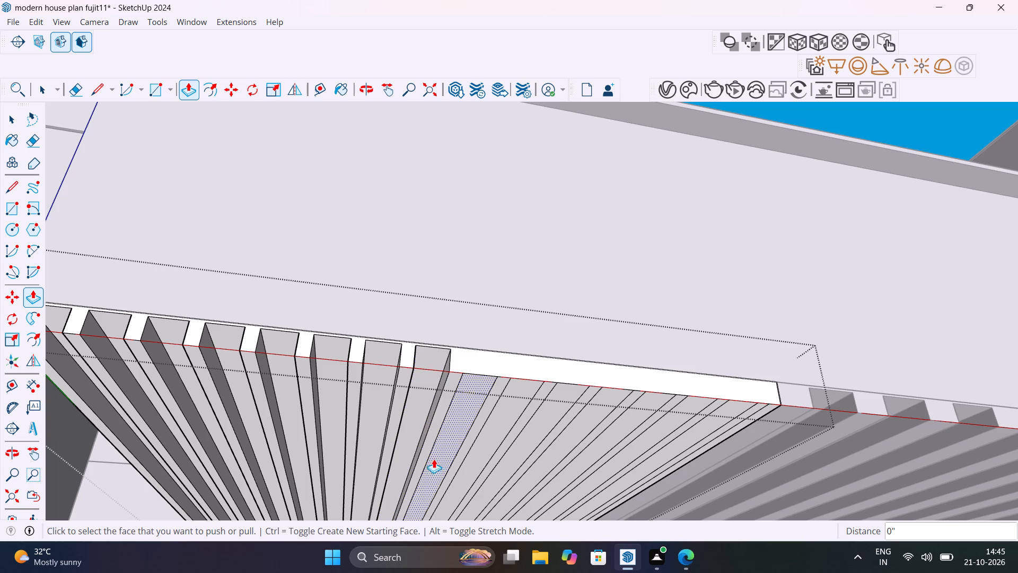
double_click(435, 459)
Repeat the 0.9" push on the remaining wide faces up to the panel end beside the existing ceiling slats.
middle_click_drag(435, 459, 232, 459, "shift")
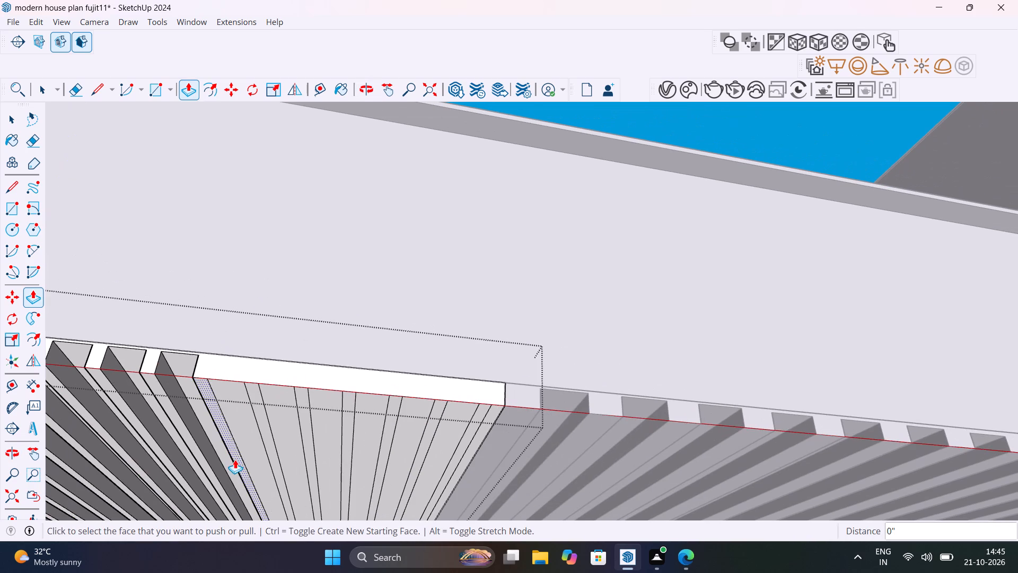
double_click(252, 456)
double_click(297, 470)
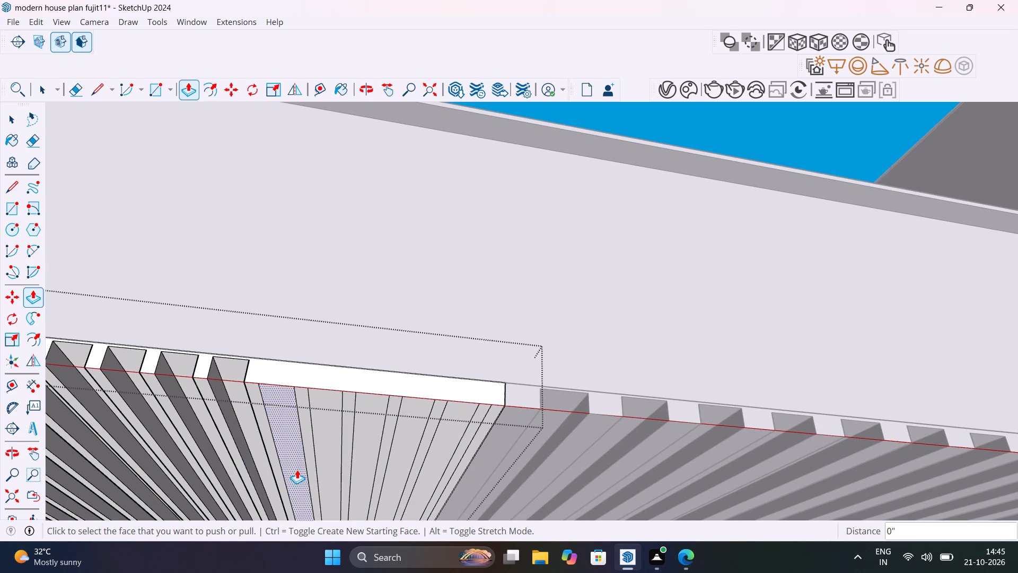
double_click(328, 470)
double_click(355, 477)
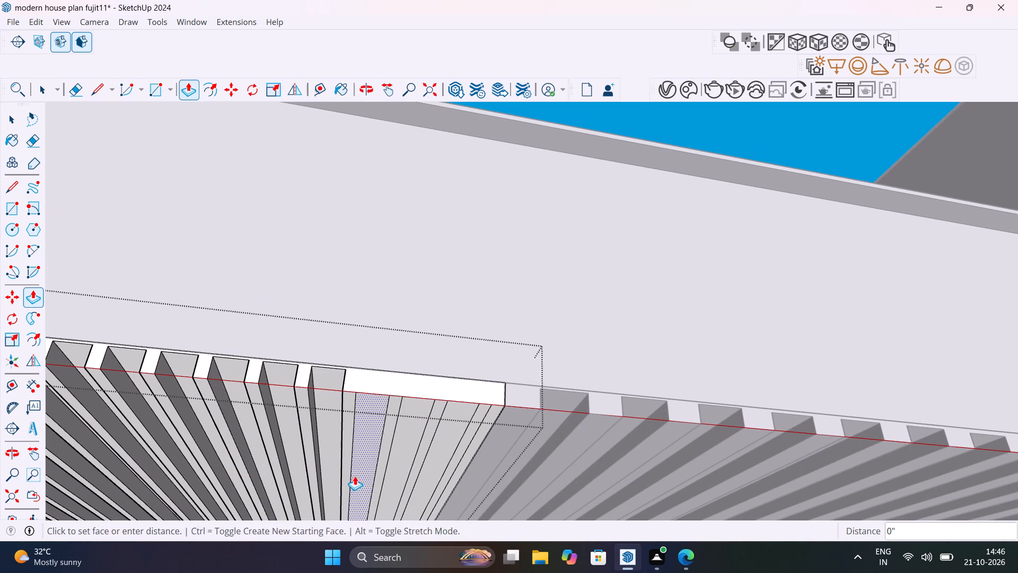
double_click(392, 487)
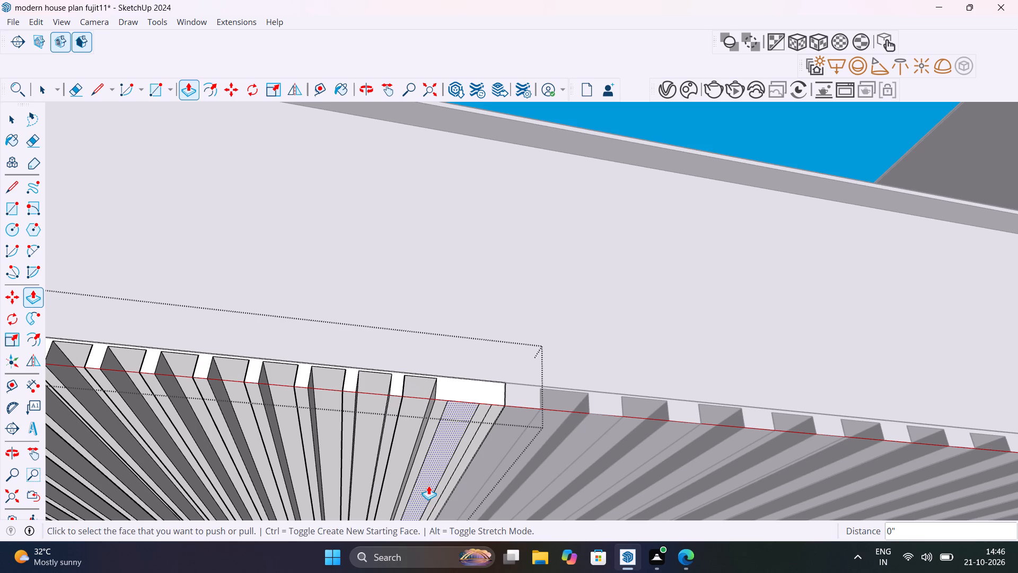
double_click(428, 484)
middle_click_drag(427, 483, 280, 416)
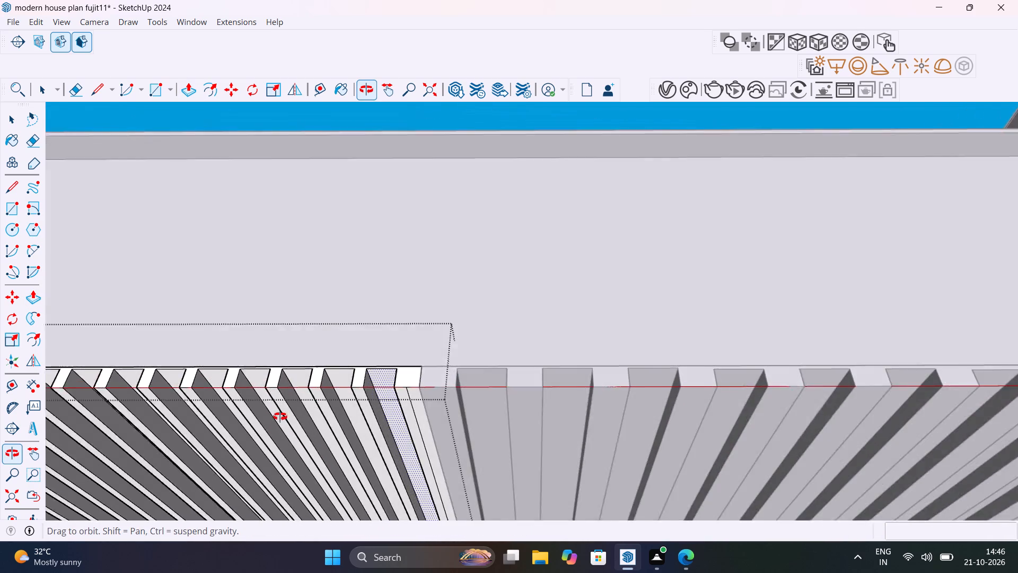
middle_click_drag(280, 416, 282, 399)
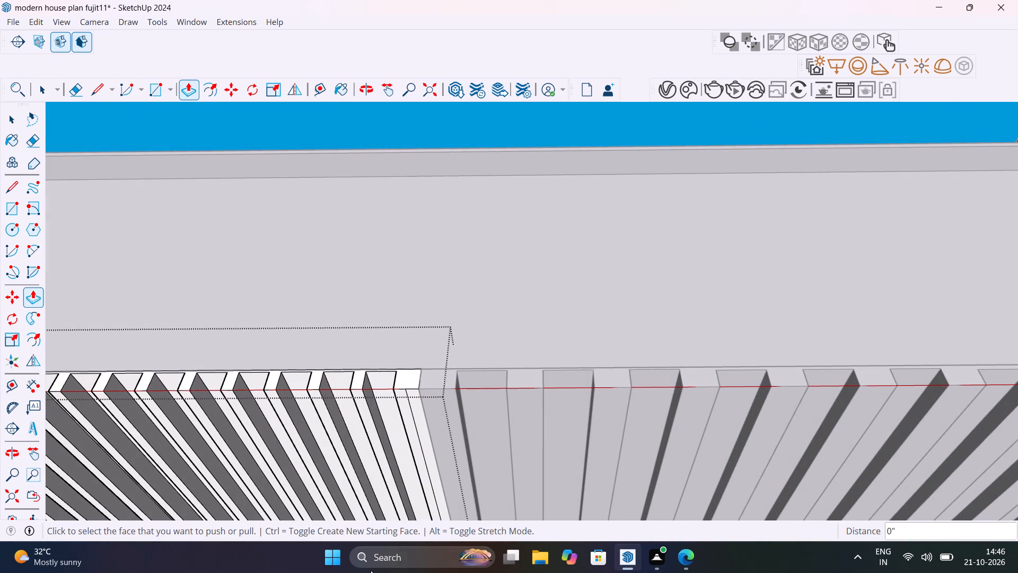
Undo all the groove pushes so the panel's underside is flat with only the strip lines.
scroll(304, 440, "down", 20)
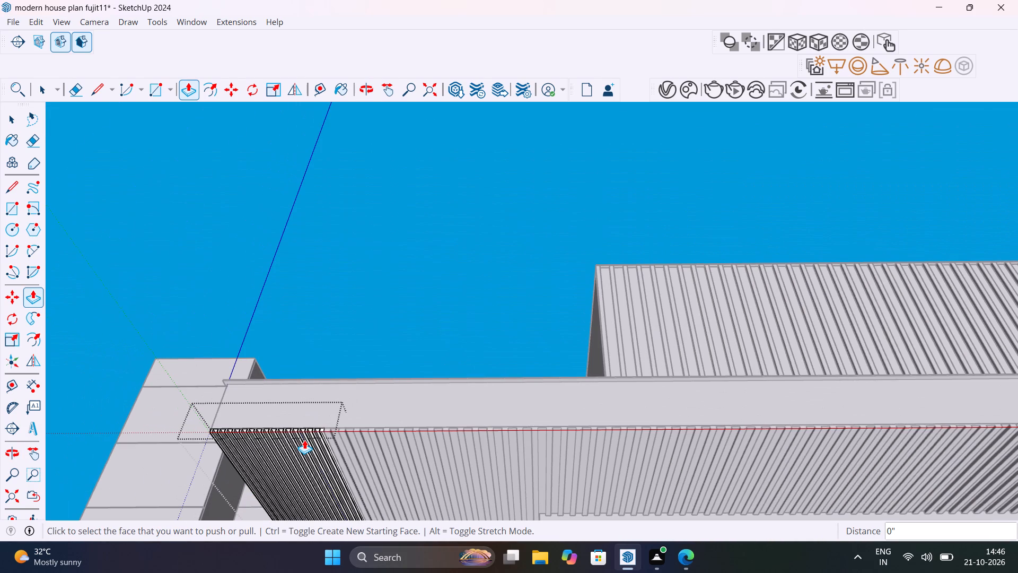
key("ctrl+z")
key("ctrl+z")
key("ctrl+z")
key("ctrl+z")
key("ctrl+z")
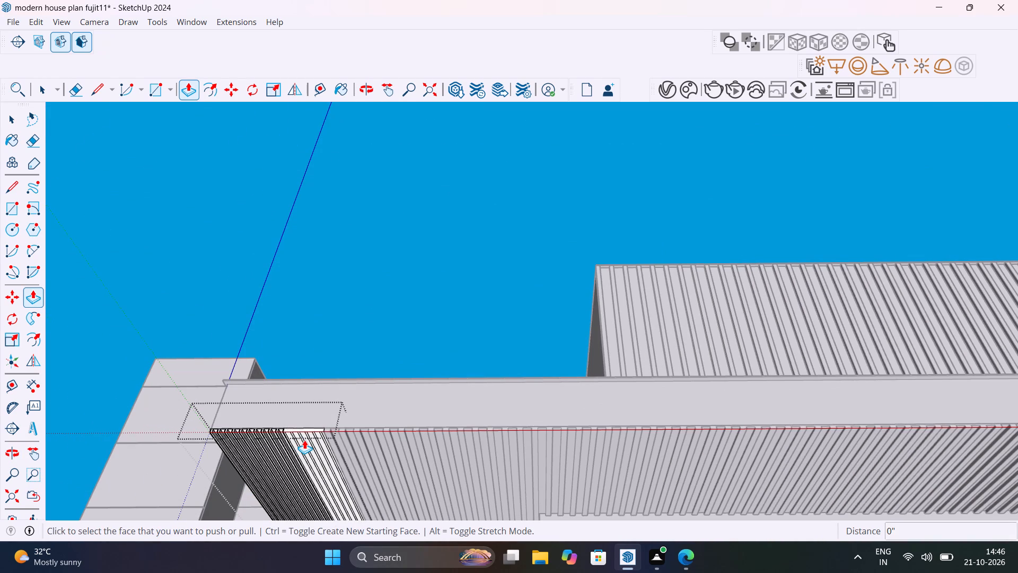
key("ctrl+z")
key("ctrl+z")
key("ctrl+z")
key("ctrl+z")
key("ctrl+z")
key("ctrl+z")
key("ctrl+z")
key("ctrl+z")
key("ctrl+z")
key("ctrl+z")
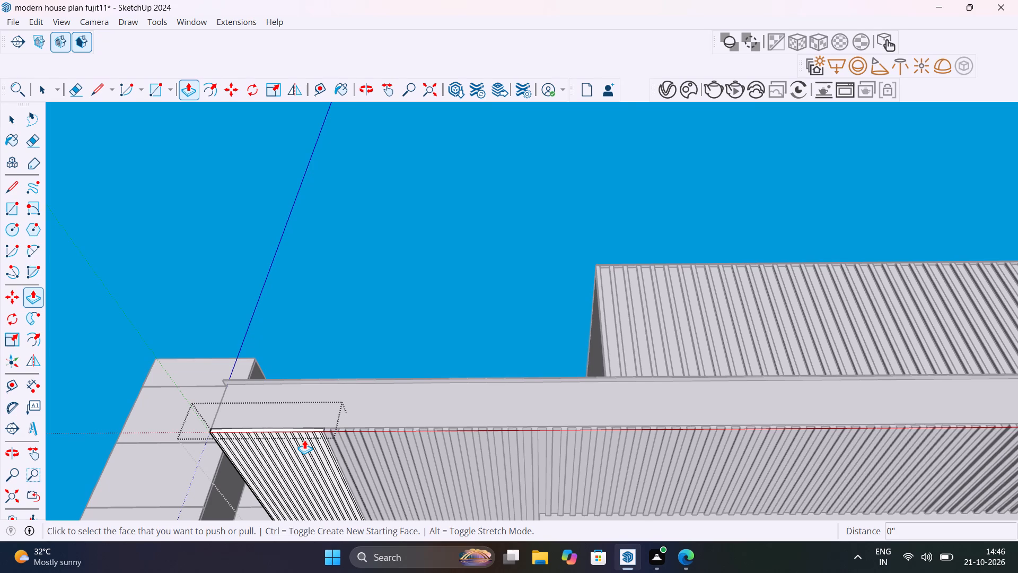
Undo the strip array and the strip copy, back to the single line inset from the panel's outer side edge.
scroll(313, 449, "up", 10)
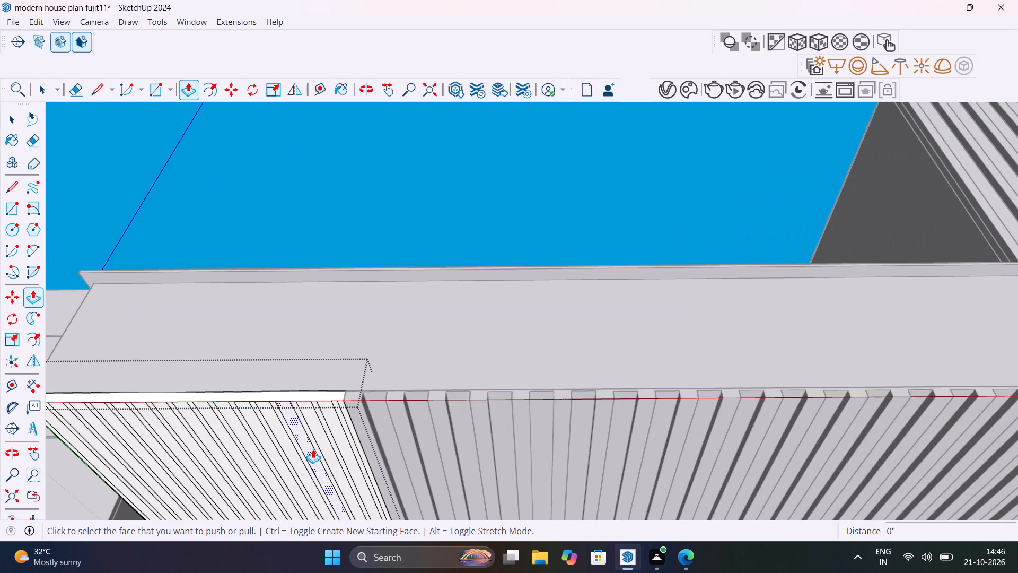
key("space")
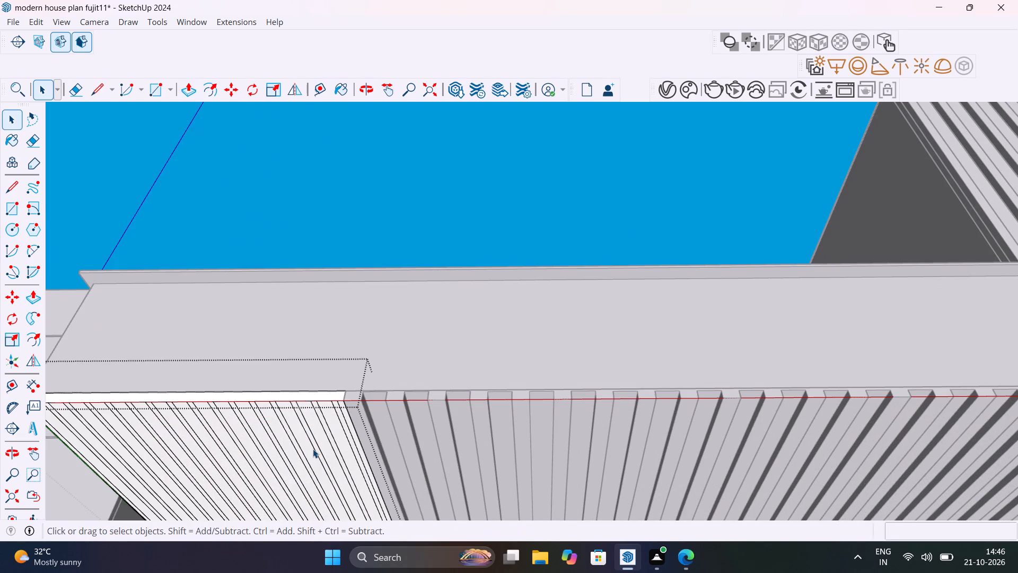
key("ctrl+z")
key("ctrl+z")
key("ctrl+z")
Delete the line inset 1/2" from the outer side edge on the soffit panel's underside.
middle_click_drag(165, 449, 398, 438)
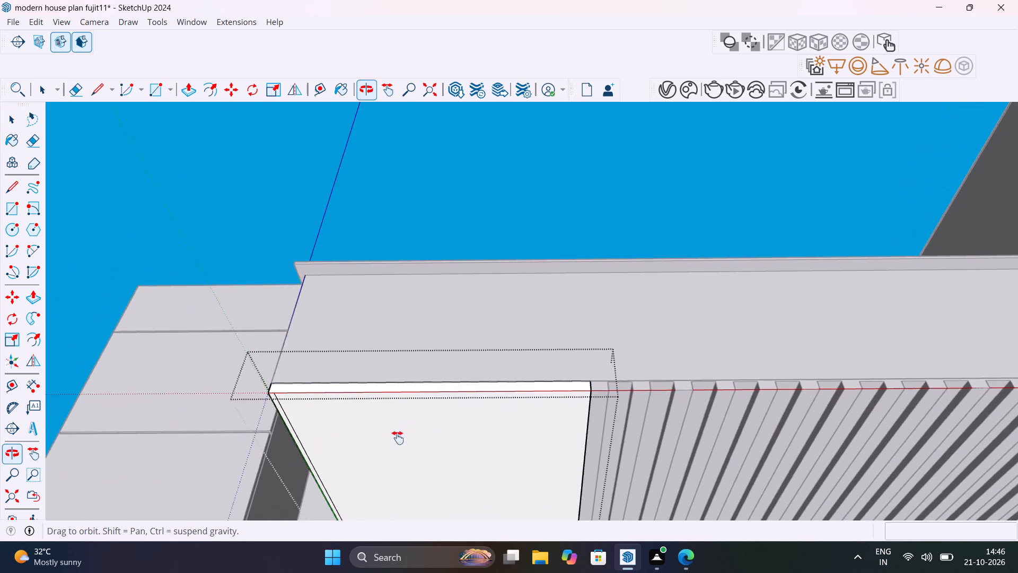
middle_click_drag(398, 438, 453, 428)
scroll(329, 405, "up", 10)
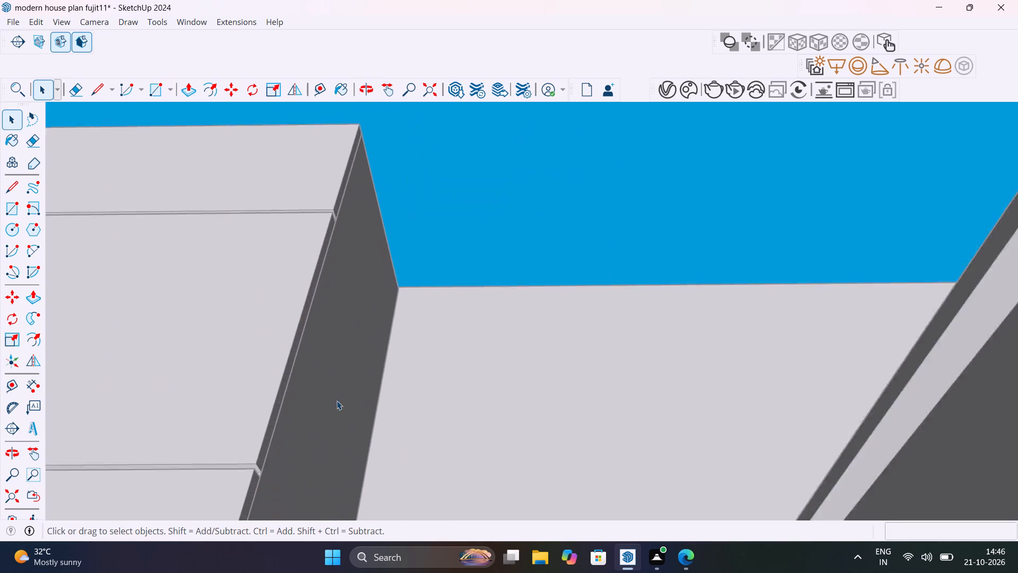
scroll(337, 401, "up", 1)
scroll(392, 409, "down", 11)
scroll(429, 405, "up", 16)
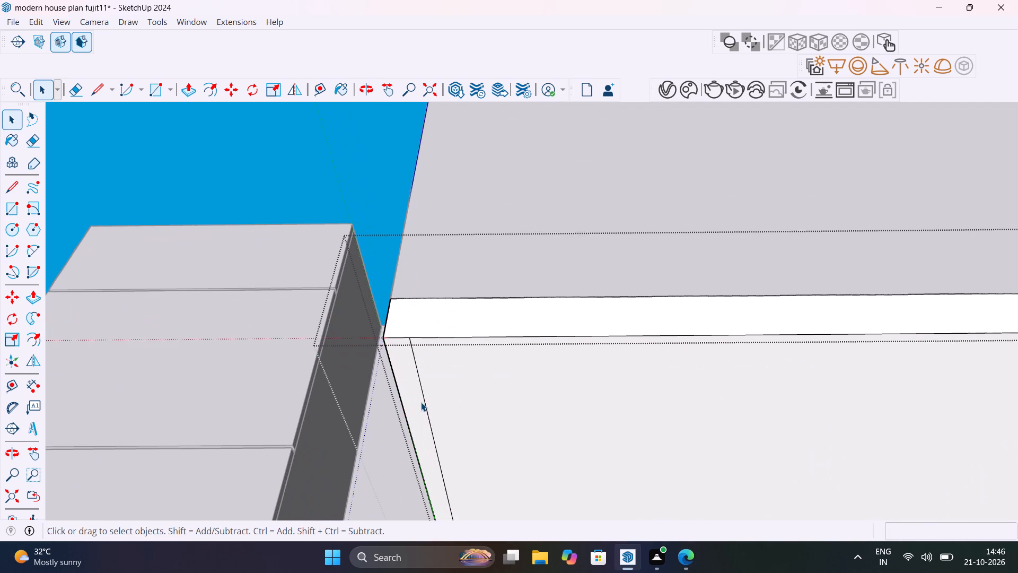
left_click(428, 414)
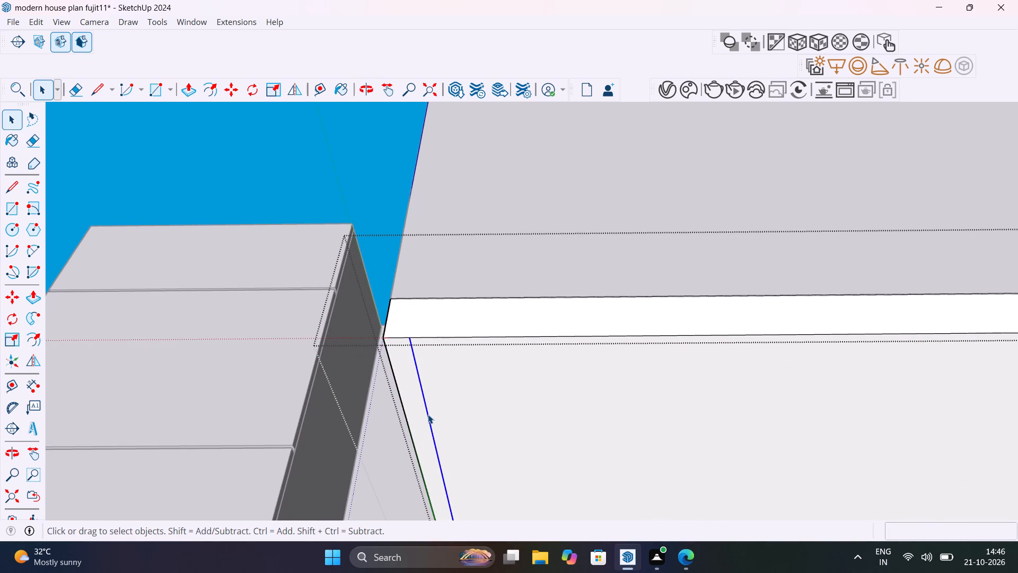
key("Delete")
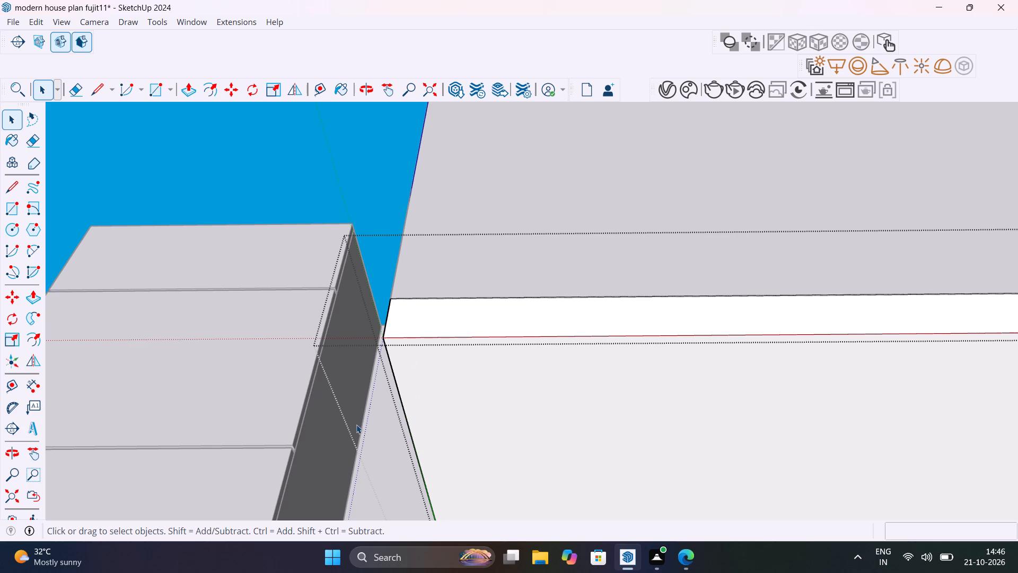
Copy the soffit panel's outer side edge 1 1/2" inward across its underside.
left_click(398, 393)
key("m")
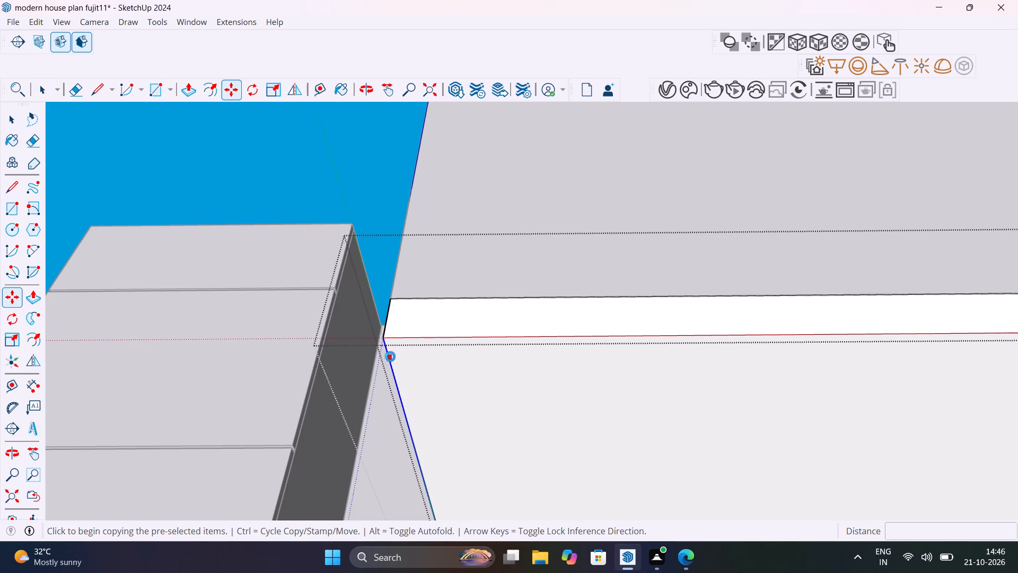
left_click(385, 339)
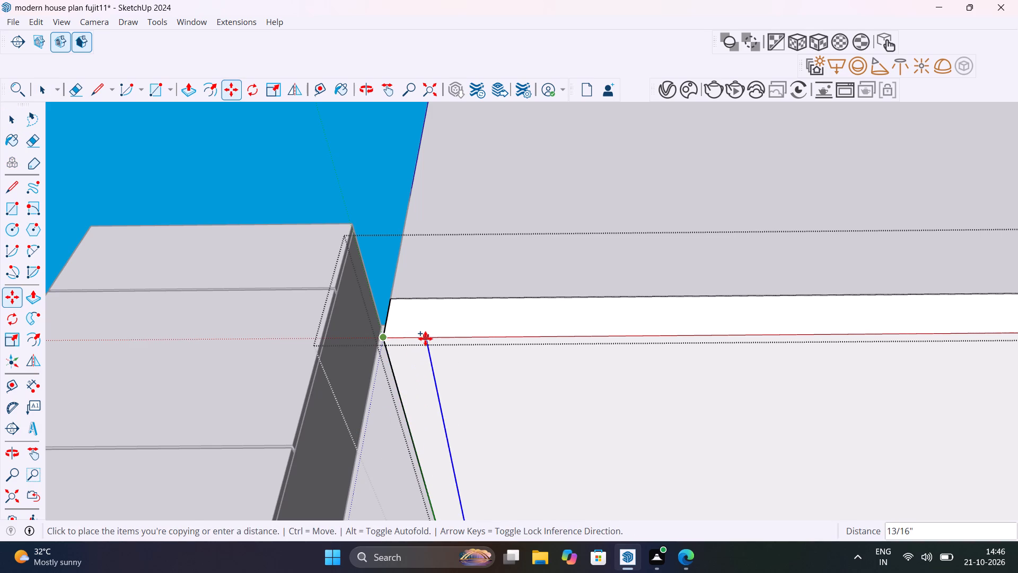
scroll(424, 340, "down", 19)
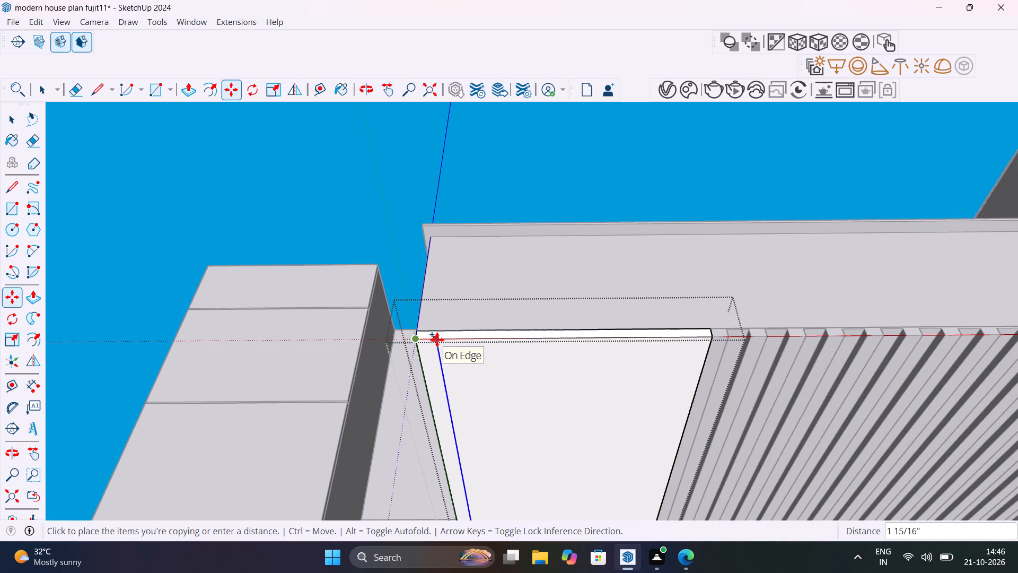
key("1")
key("space")
key("1")
type("/2\"")
key("Return")
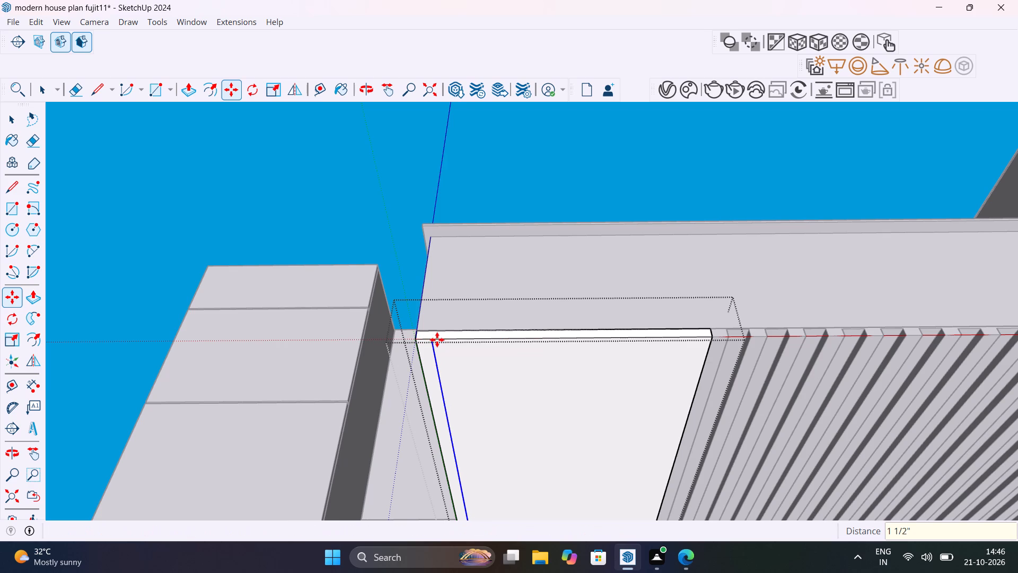
key("space")
Measure the width of the first groove in the existing ceiling slats beside the panel.
scroll(431, 362, "up", 4)
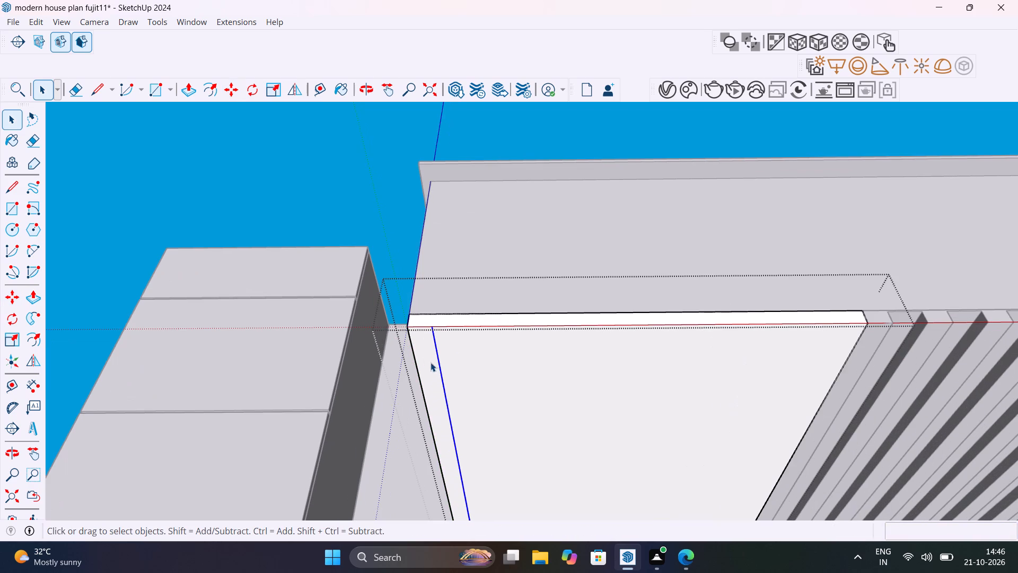
middle_click_drag(431, 362, 37, 433, "shift")
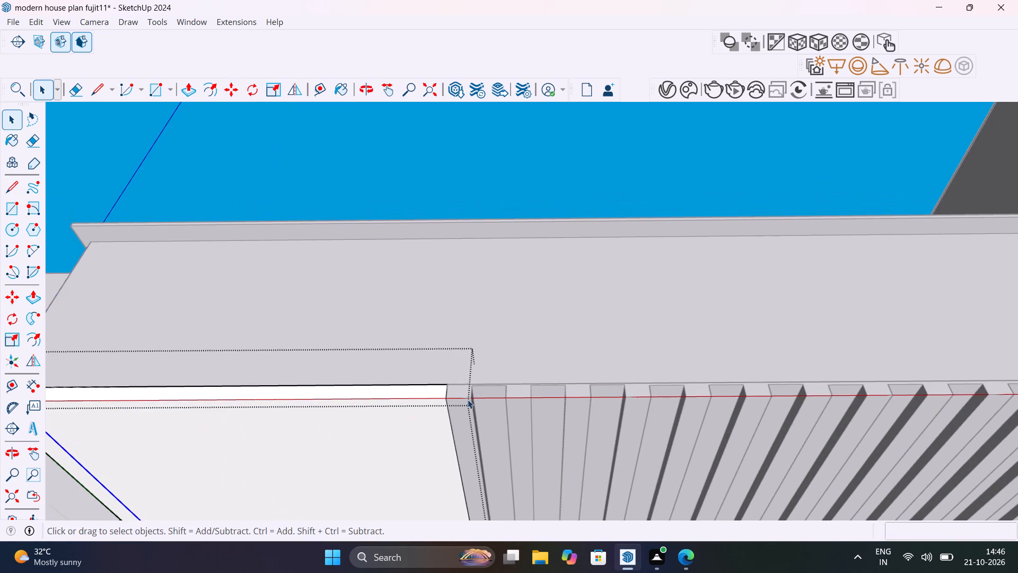
scroll(469, 399, "up", 6)
left_click(26, 388)
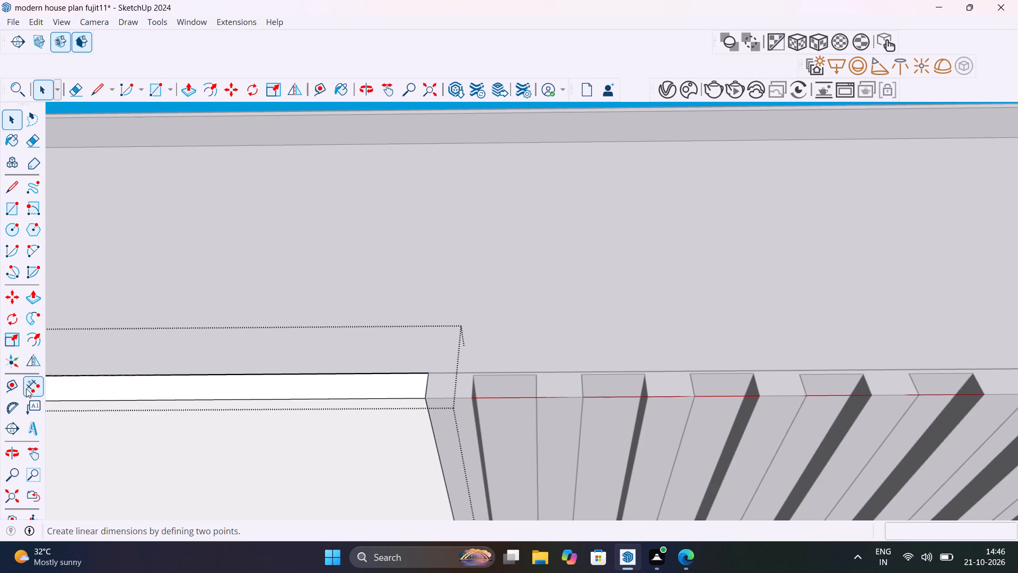
left_click(474, 375)
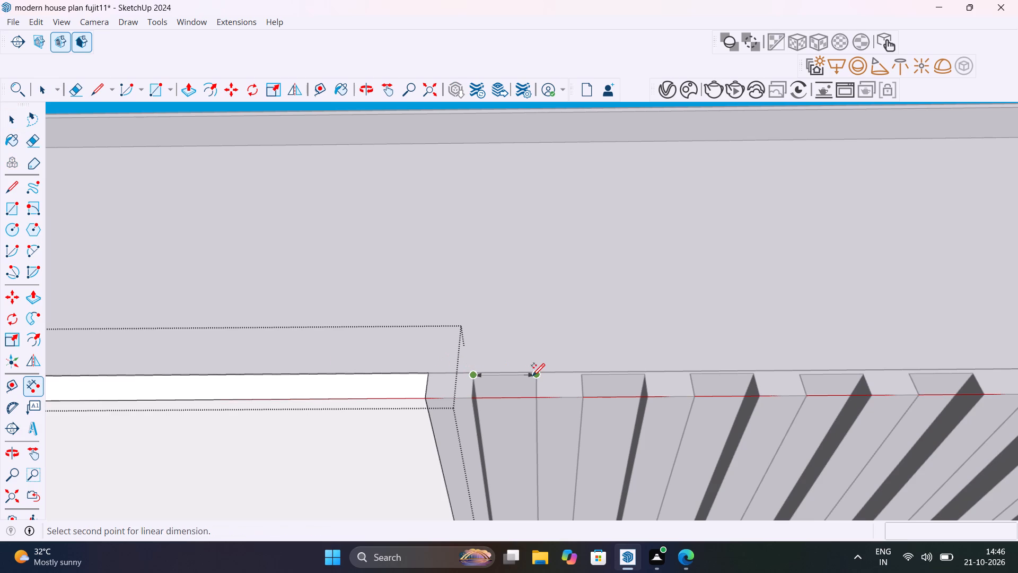
left_click(536, 374)
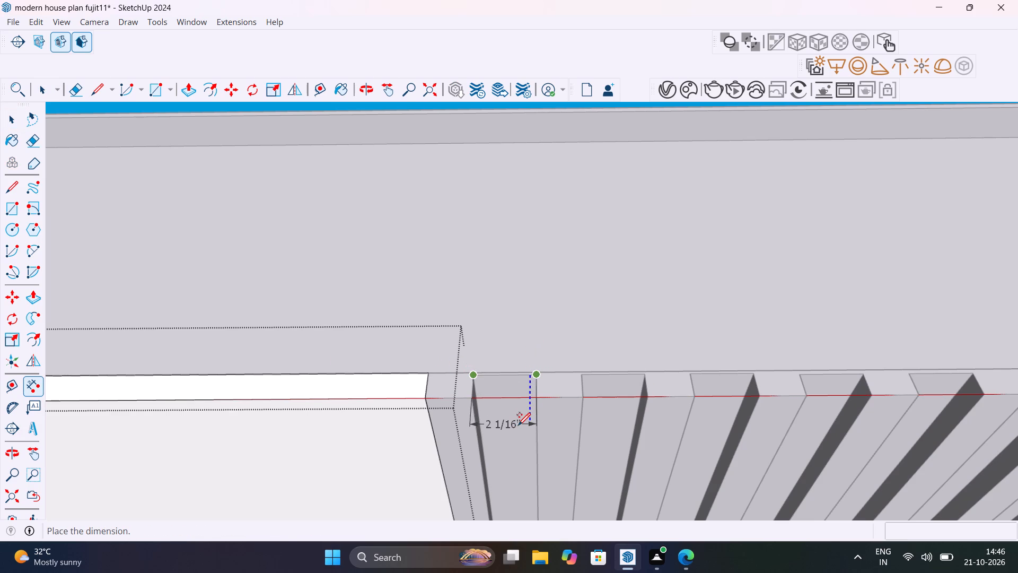
key("Escape")
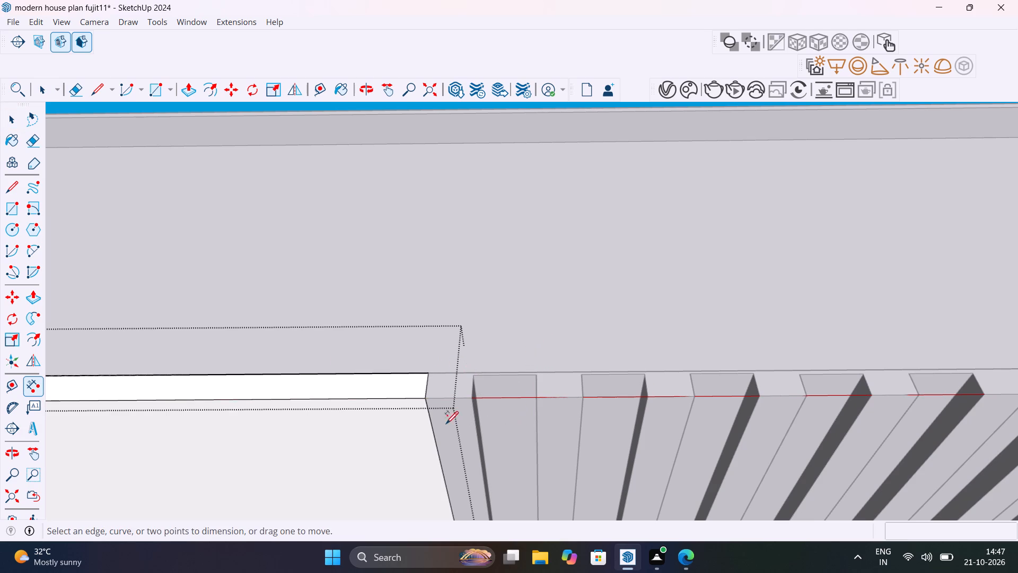
key("space")
Copy the panel edge beside the existing ceiling slats 2 2/16" inward across the underside.
scroll(388, 457, "down", 14)
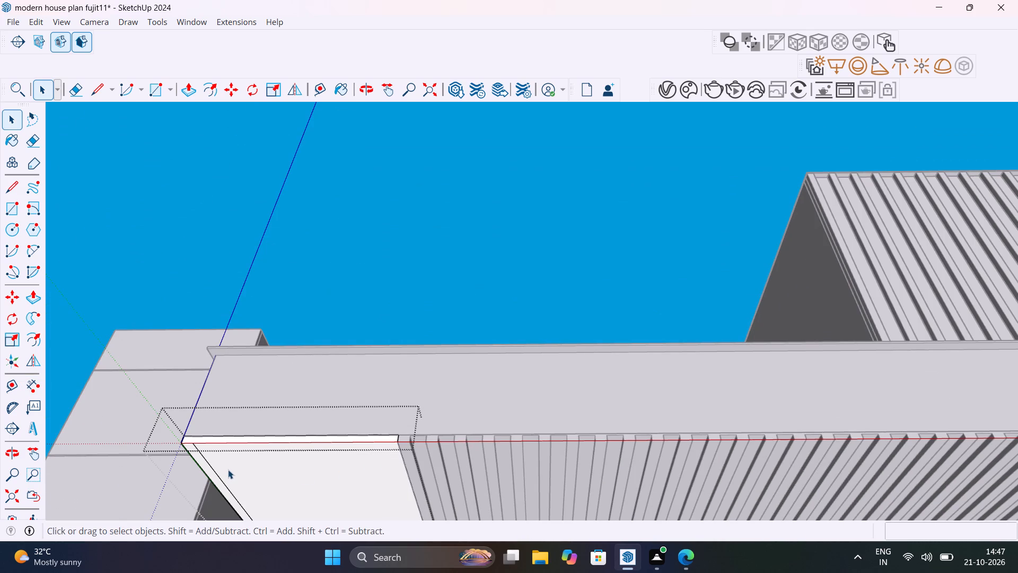
scroll(370, 455, "up", 13)
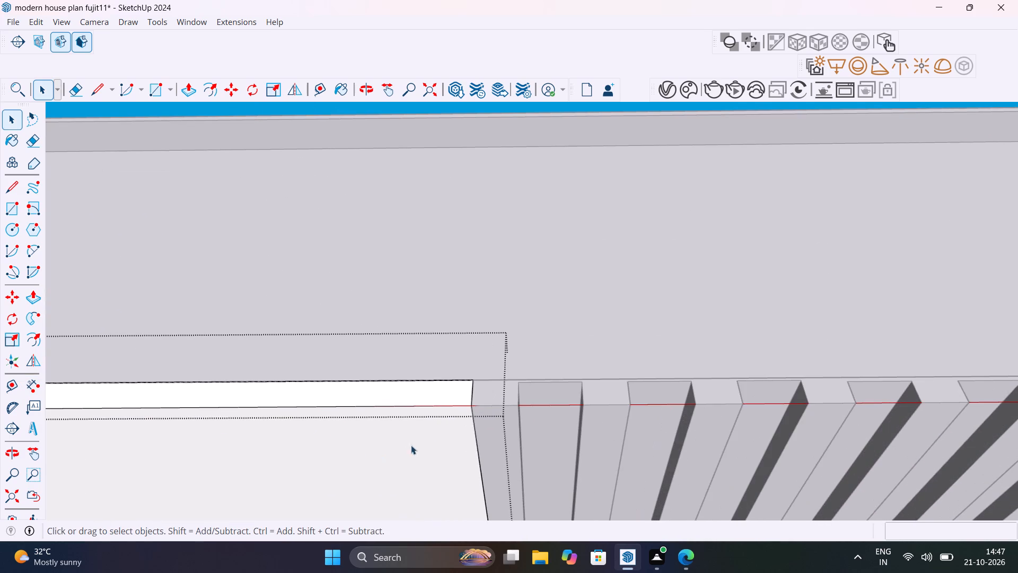
left_click(476, 433)
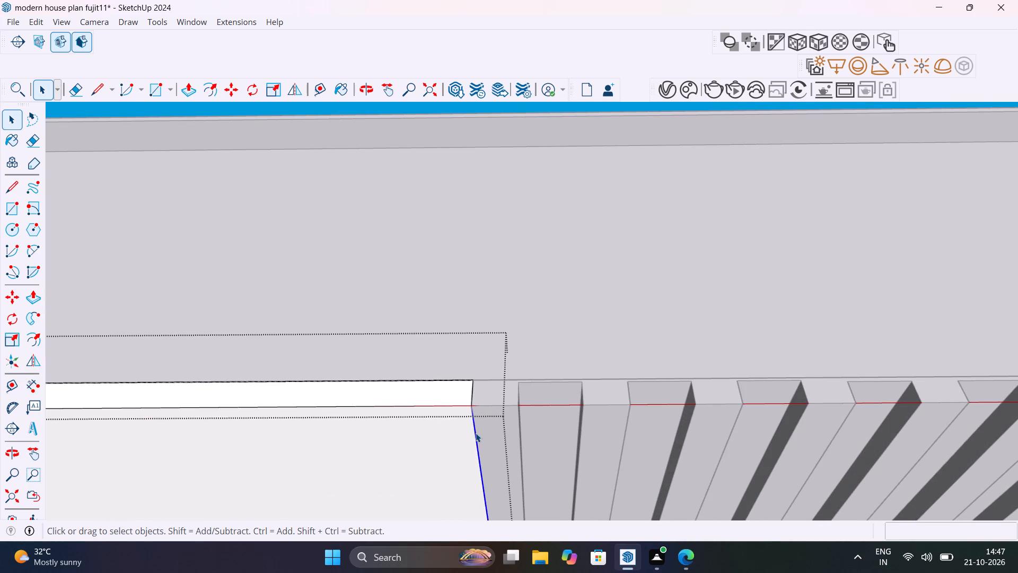
key("m")
left_click(475, 410)
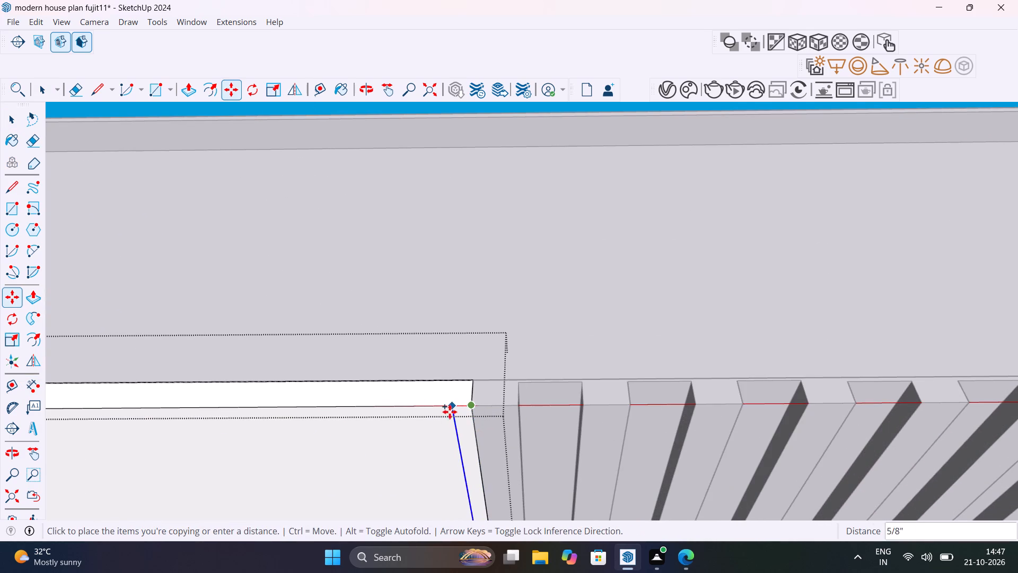
type("2")
key("space")
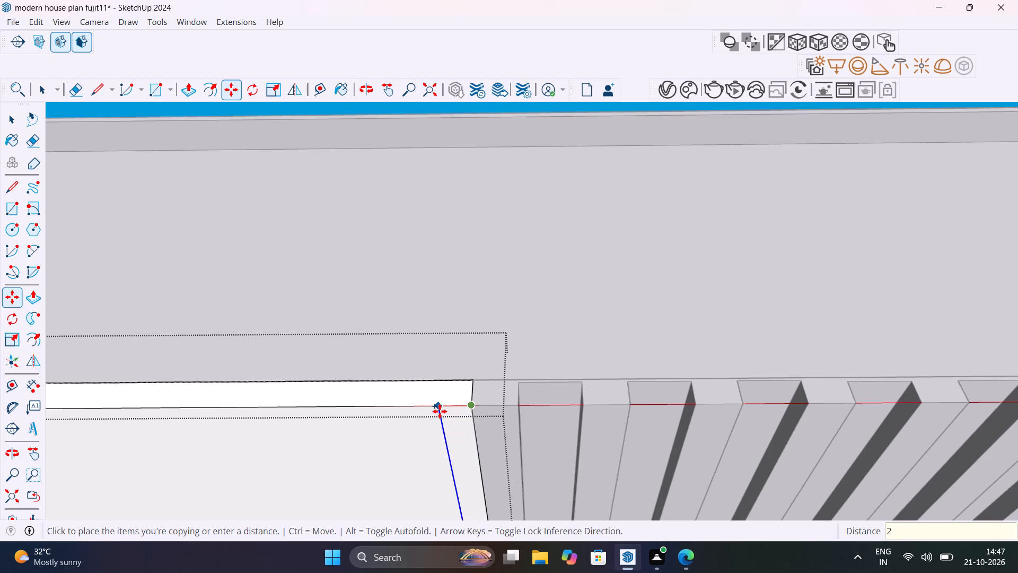
type("2/16\"")
key("Return")
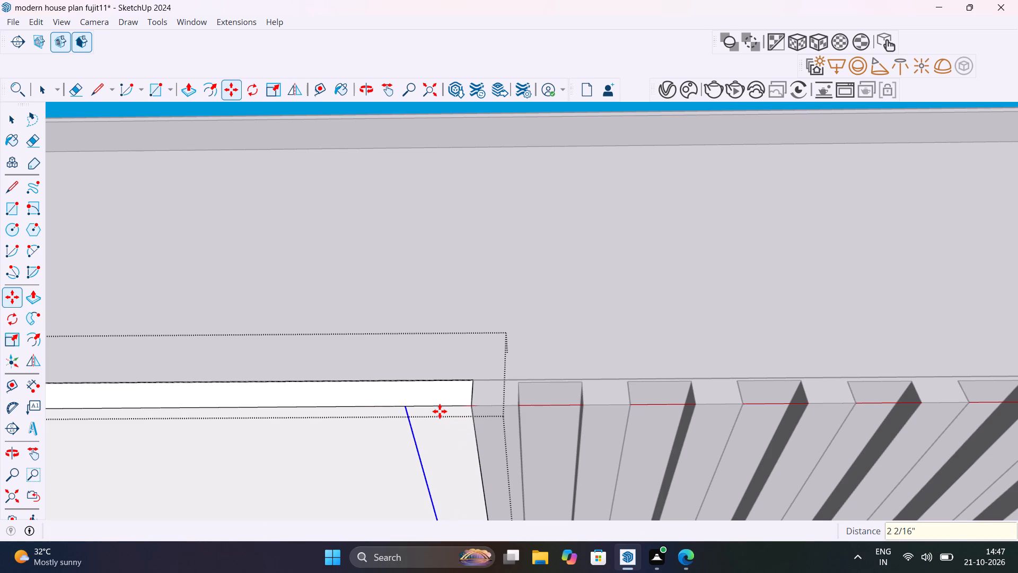
key("space")
Copy the outer edge strip to the line near the existing slats and divide the distance into 10 equally spaced copies.
scroll(421, 431, "down", 8)
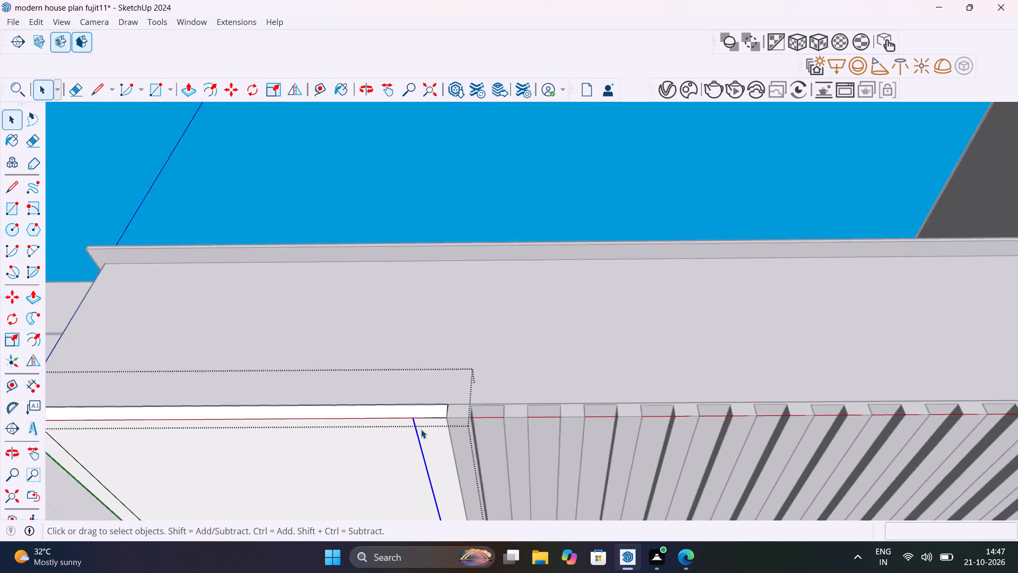
scroll(421, 429, "down", 9)
scroll(245, 444, "up", 9)
double_click(331, 421)
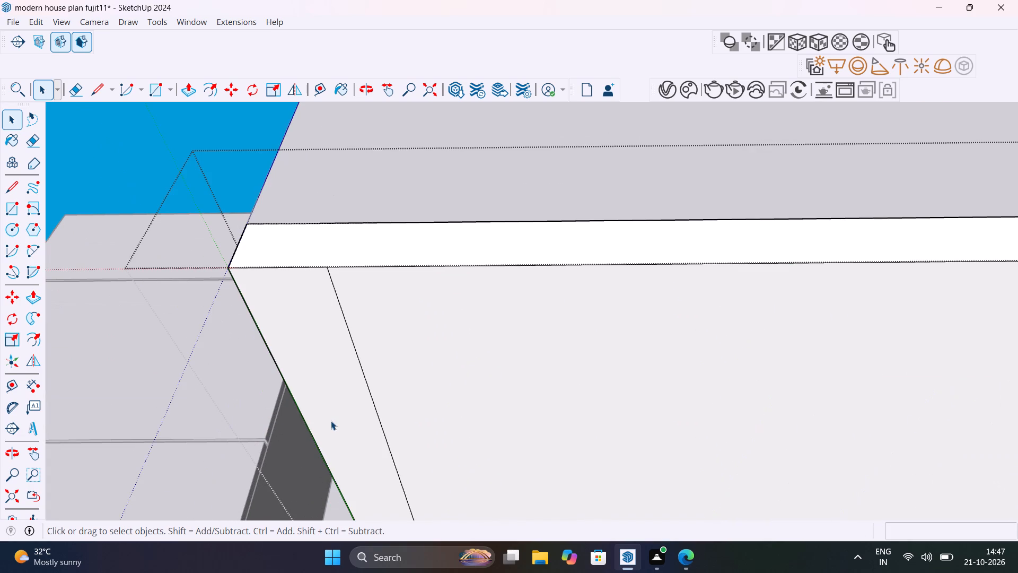
key("m")
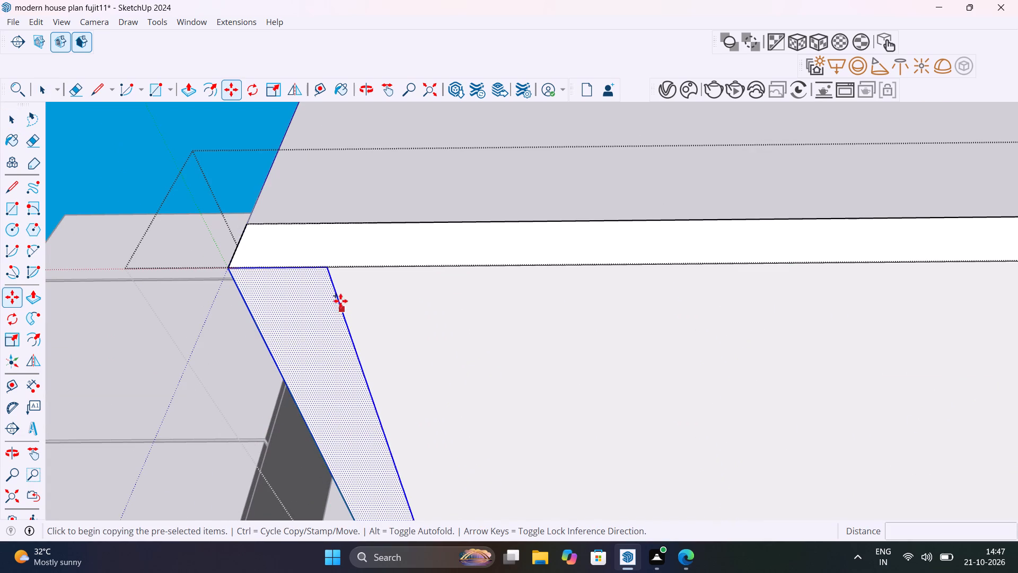
left_click(324, 270)
scroll(488, 284, "down", 12)
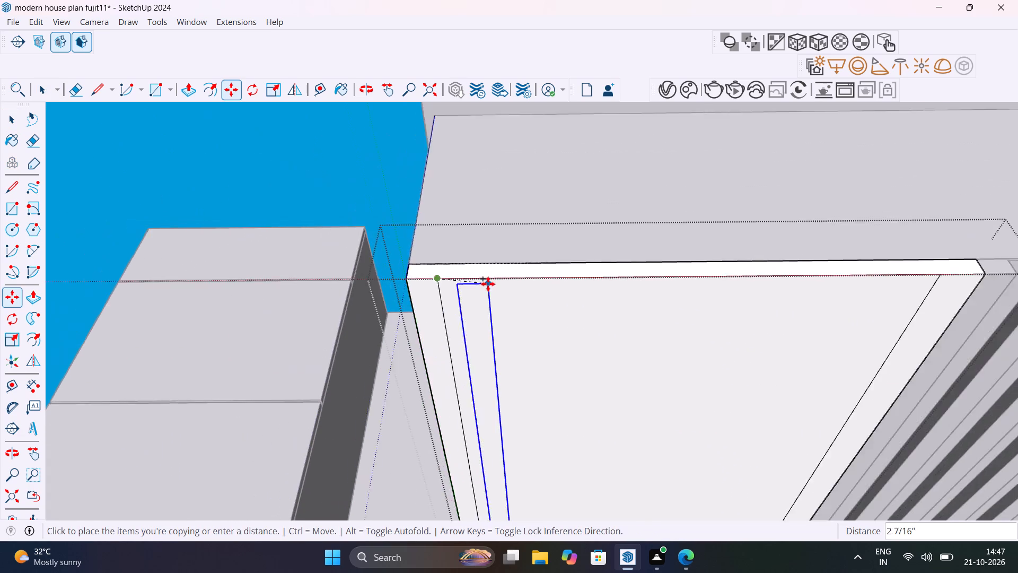
scroll(488, 284, "down", 6)
scroll(751, 279, "up", 14)
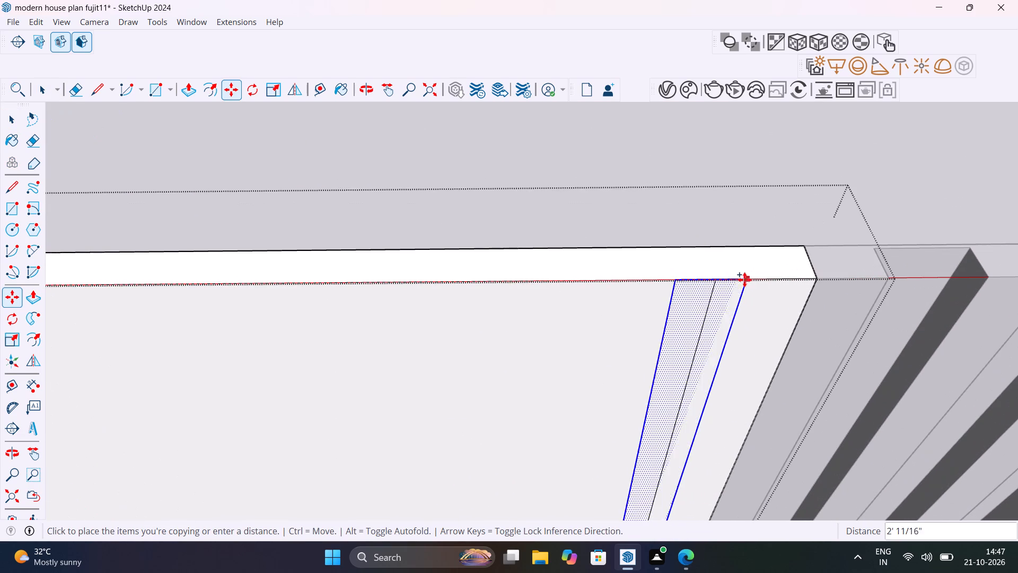
left_click(716, 284)
scroll(749, 318, "down", 19)
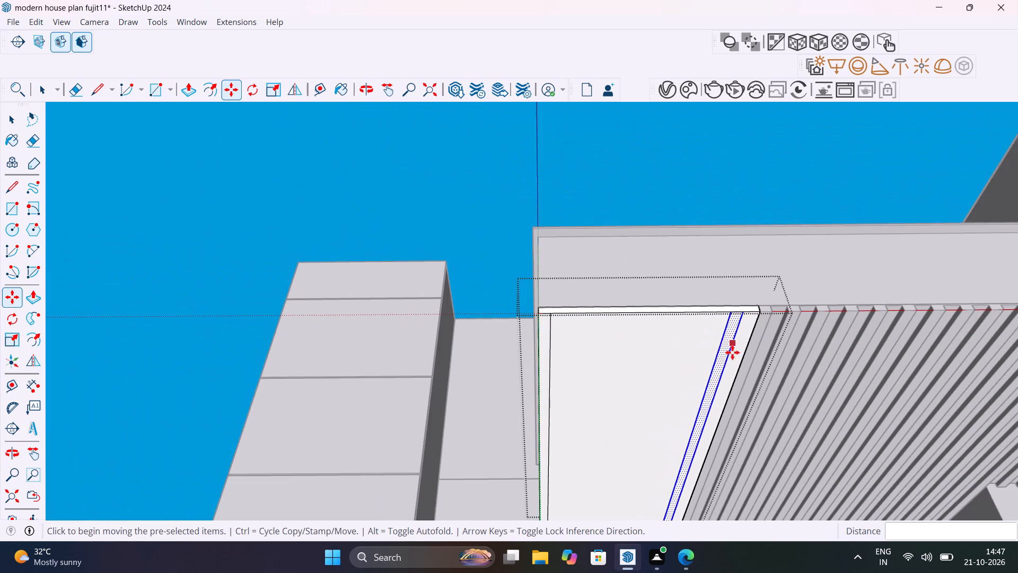
type("10/")
key("Return")
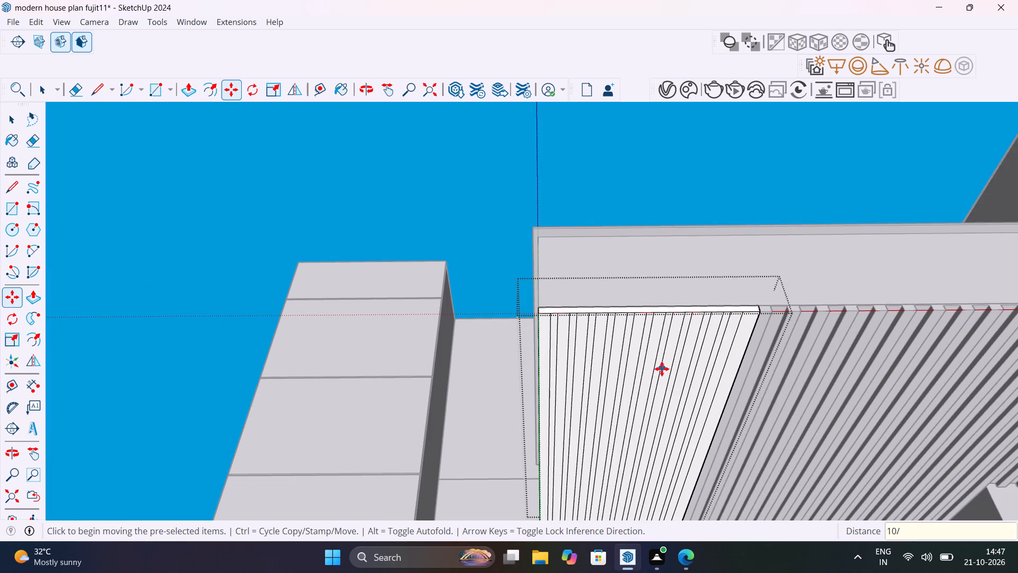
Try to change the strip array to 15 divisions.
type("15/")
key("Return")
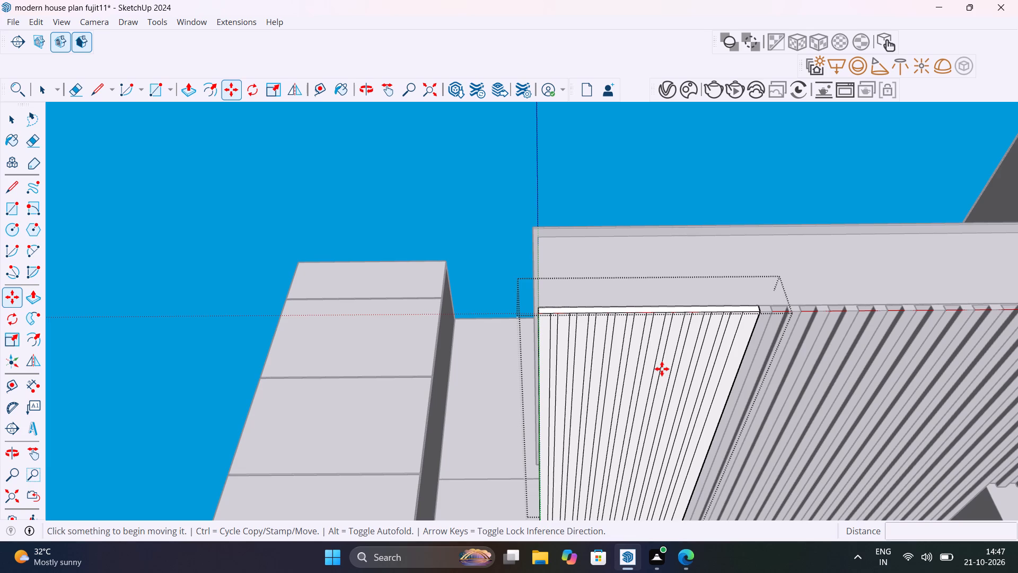
Recess the three outermost alternate strips of the new soffit panel with Push/Pull to form ceiling grooves.
scroll(591, 359, "up", 10)
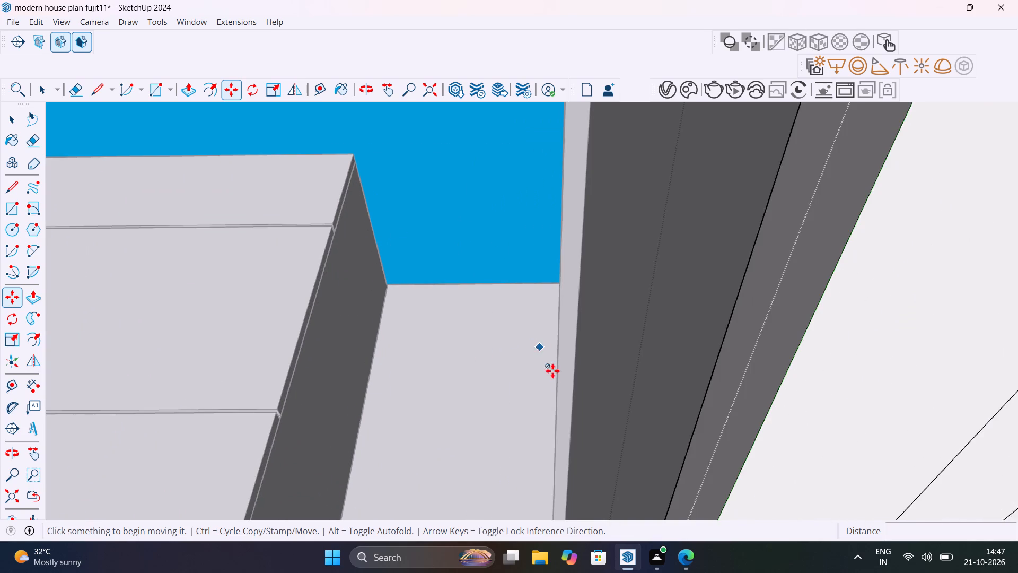
scroll(558, 439, "down", 7)
scroll(651, 347, "up", 5)
middle_click_drag(650, 353, 642, 380)
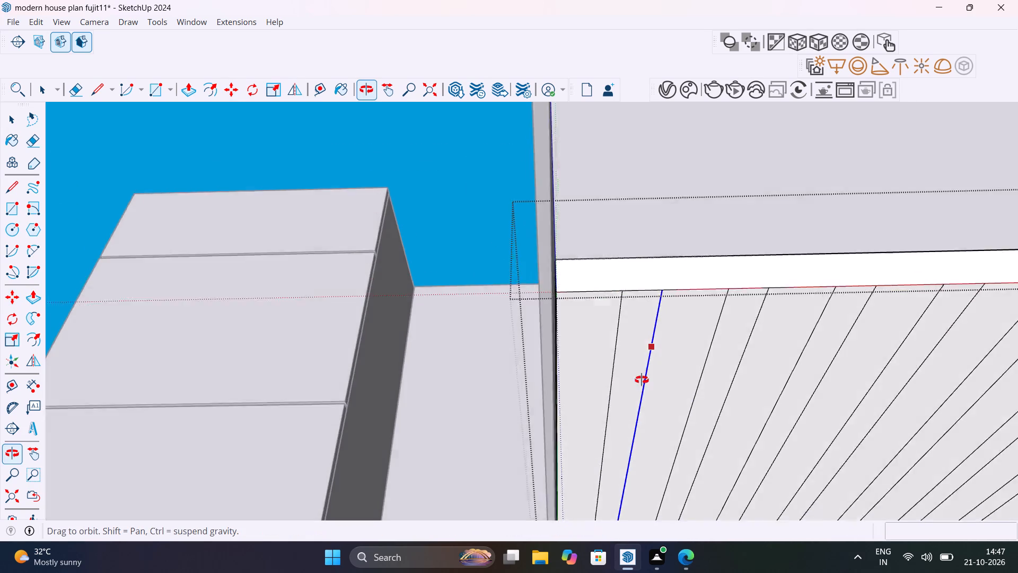
middle_click_drag(642, 380, 628, 437)
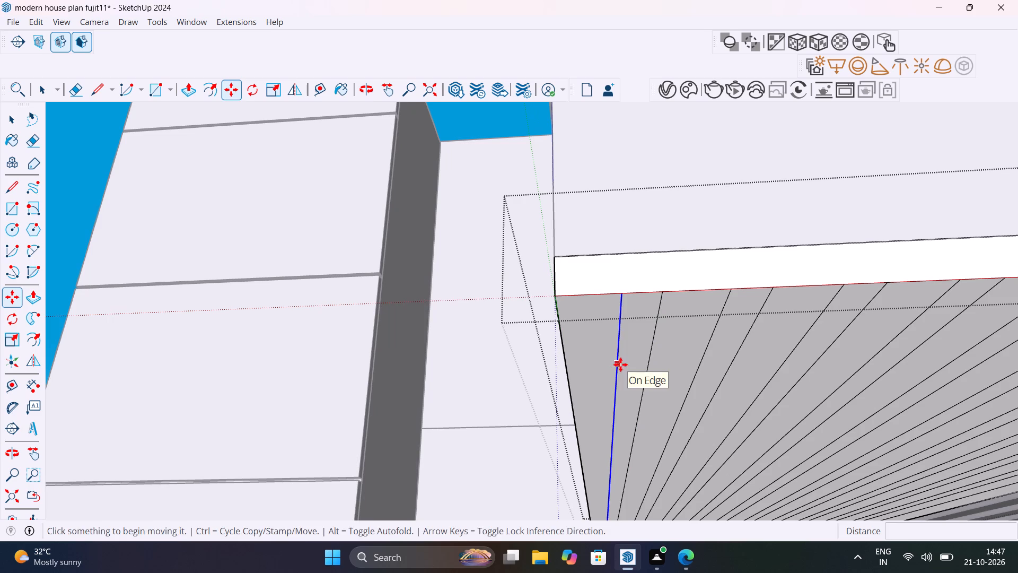
key("p")
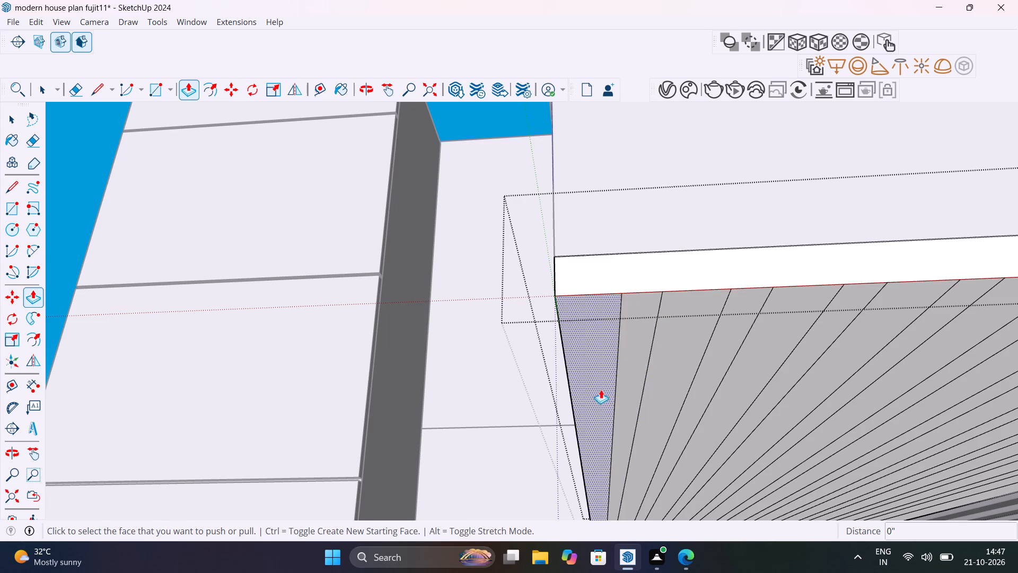
double_click(687, 354)
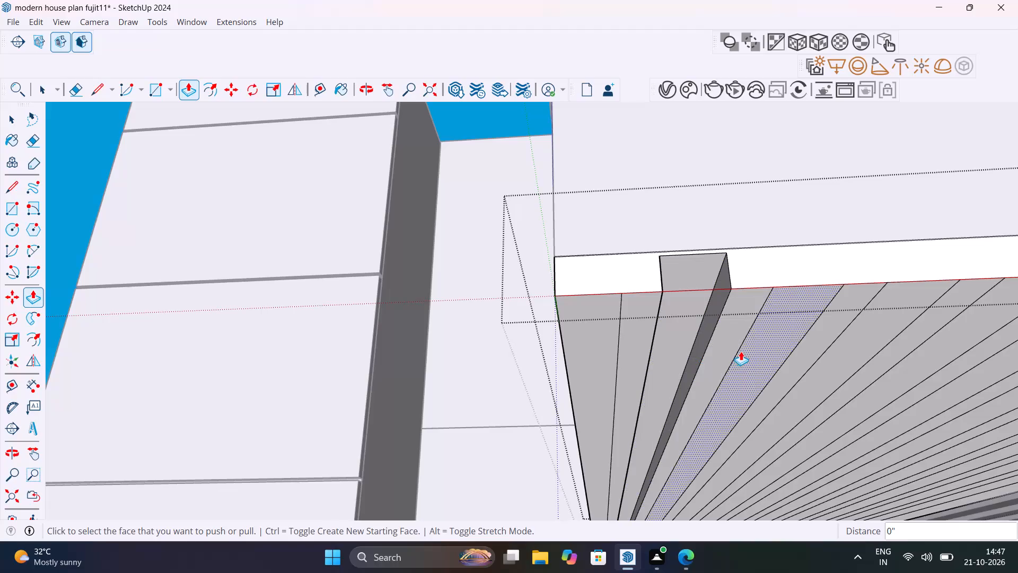
double_click(745, 351)
scroll(692, 400, "down", 6)
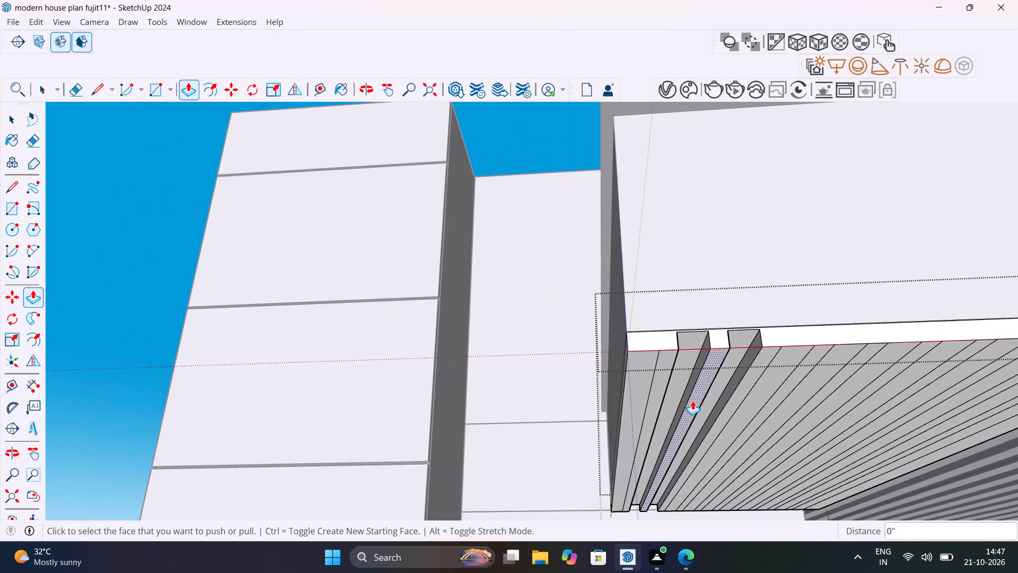
middle_click_drag(721, 400, 595, 413)
double_click(522, 405)
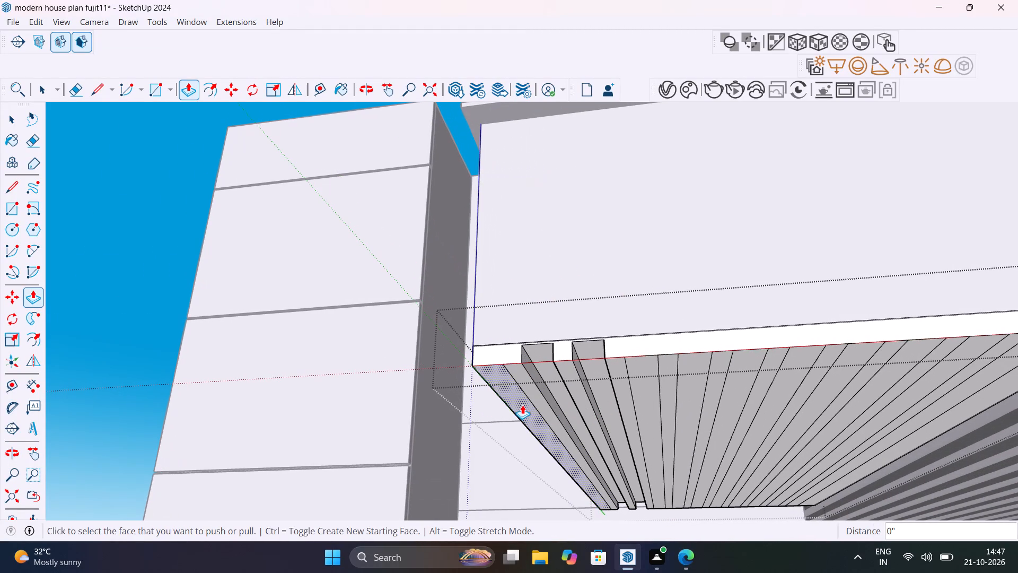
Recess the next four alternate strips of the soffit panel with the same Push/Pull depth, continuing toward the existing slats.
middle_click_drag(567, 425, 512, 464, "shift")
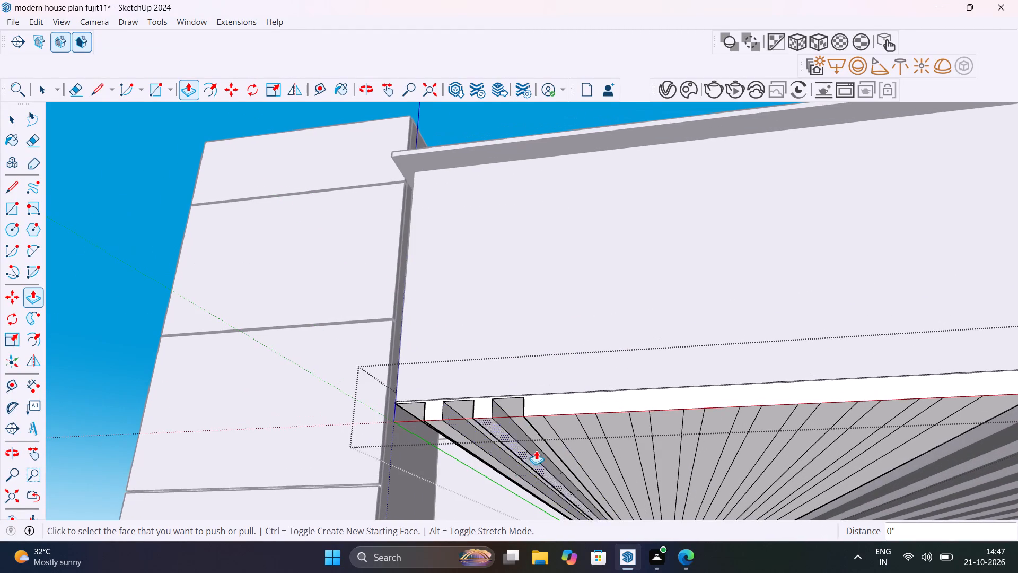
scroll(576, 444, "up", 4)
left_click(576, 444)
double_click(576, 443)
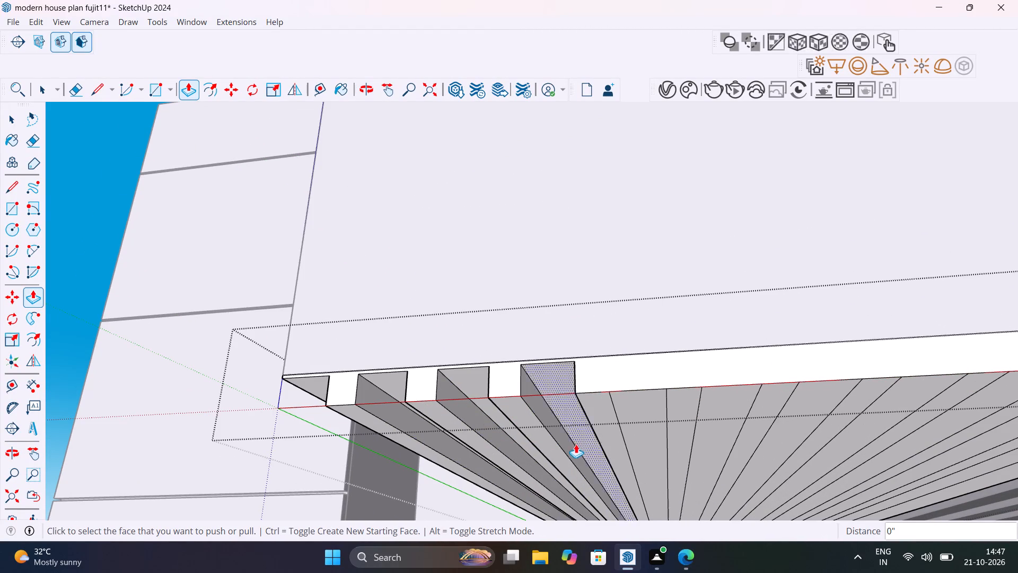
double_click(646, 439)
double_click(710, 440)
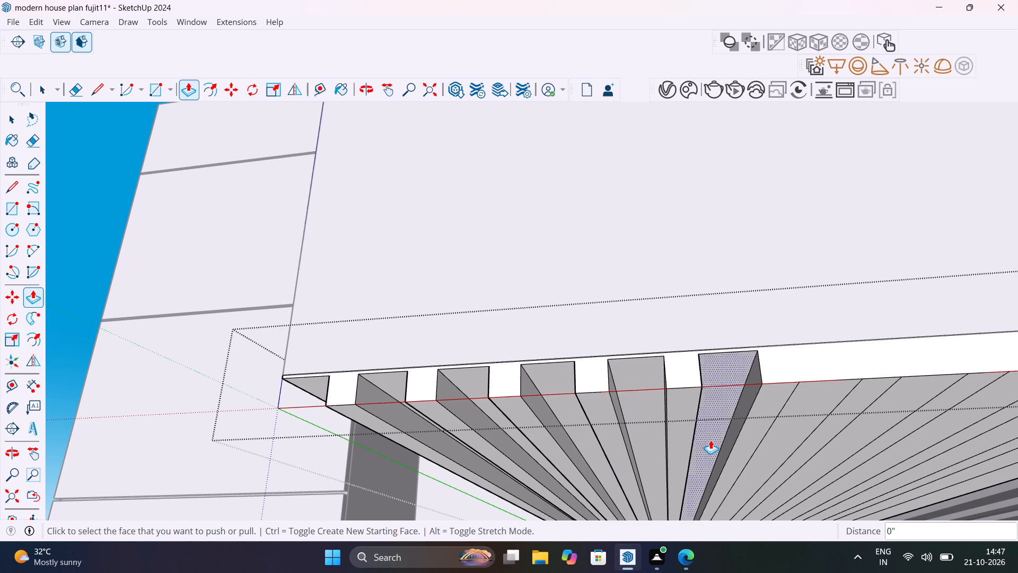
double_click(775, 446)
double_click(776, 445)
Recess the following three alternate strips of the soffit panel, matching the depth of the grooves beside them.
middle_click_drag(776, 442, 733, 453, "shift")
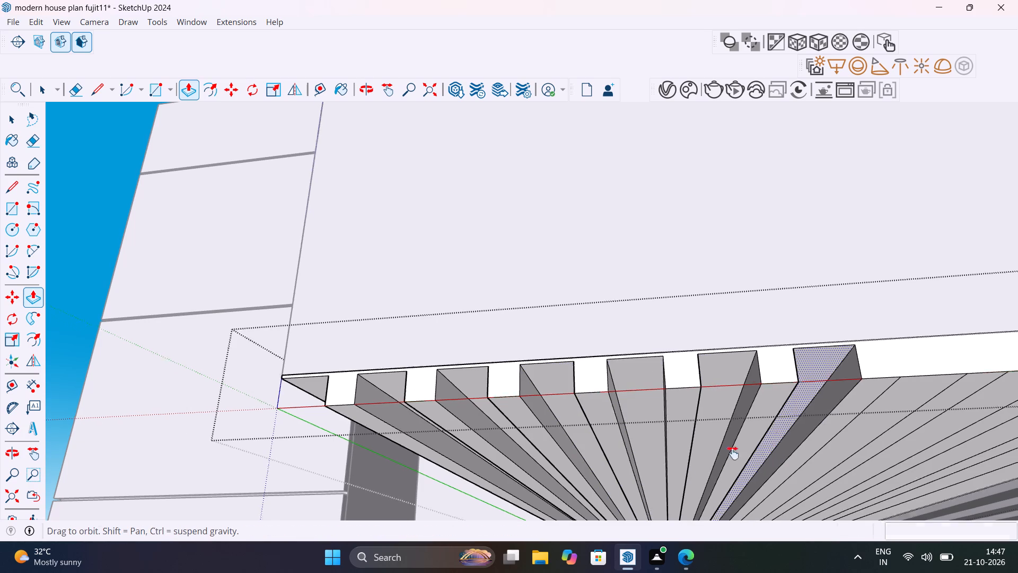
middle_click_drag(733, 453, 545, 475, "shift")
left_click(554, 466)
double_click(554, 465)
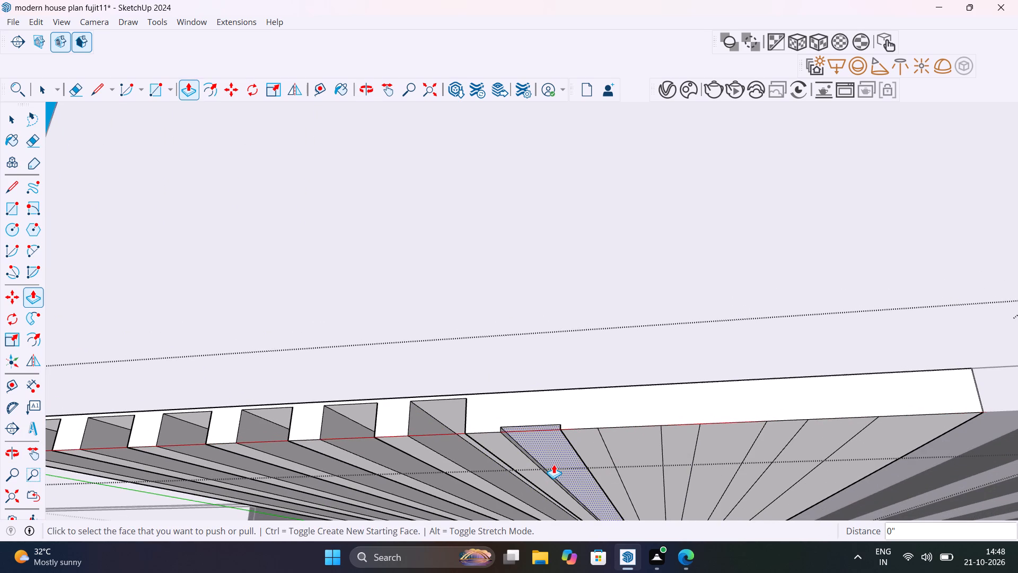
key("ctrl+z")
key("ctrl+z")
left_click(554, 464)
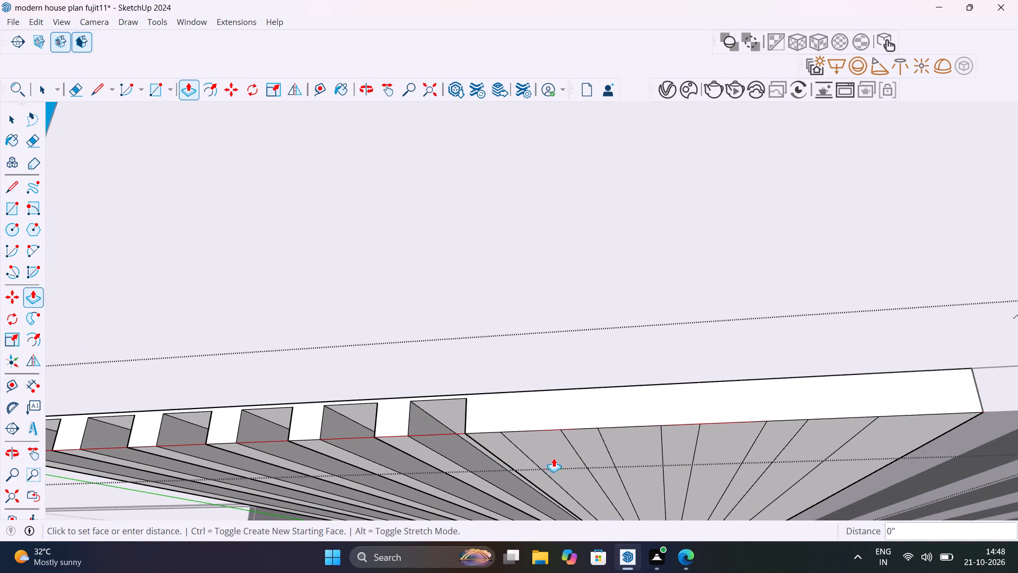
left_click(451, 410)
double_click(638, 436)
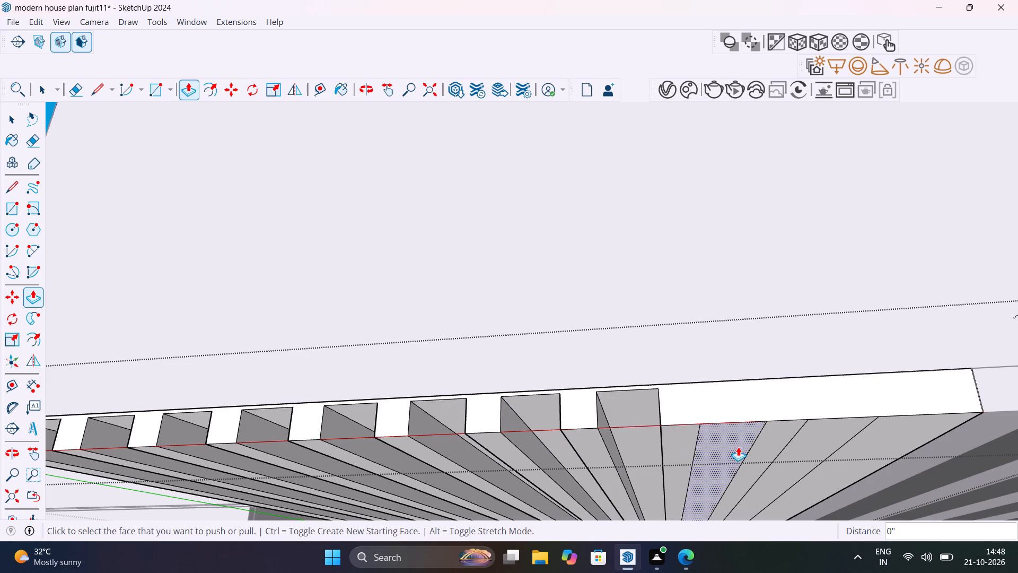
double_click(738, 447)
key("ctrl+z")
left_click(738, 446)
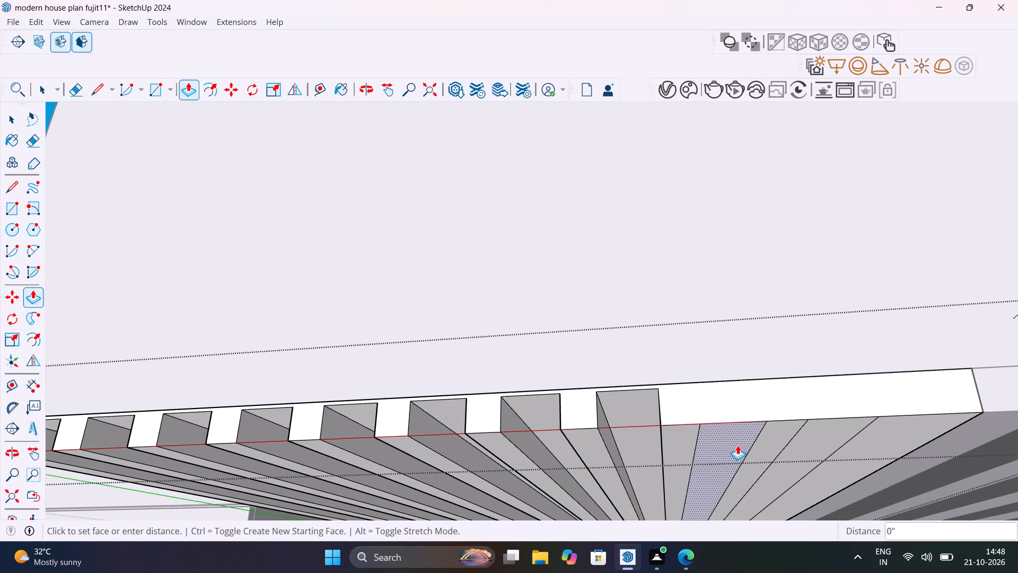
left_click(629, 407)
Recess the last alternate strip of the soffit panel near the existing slats and leave the panel's group.
triple_click(819, 432)
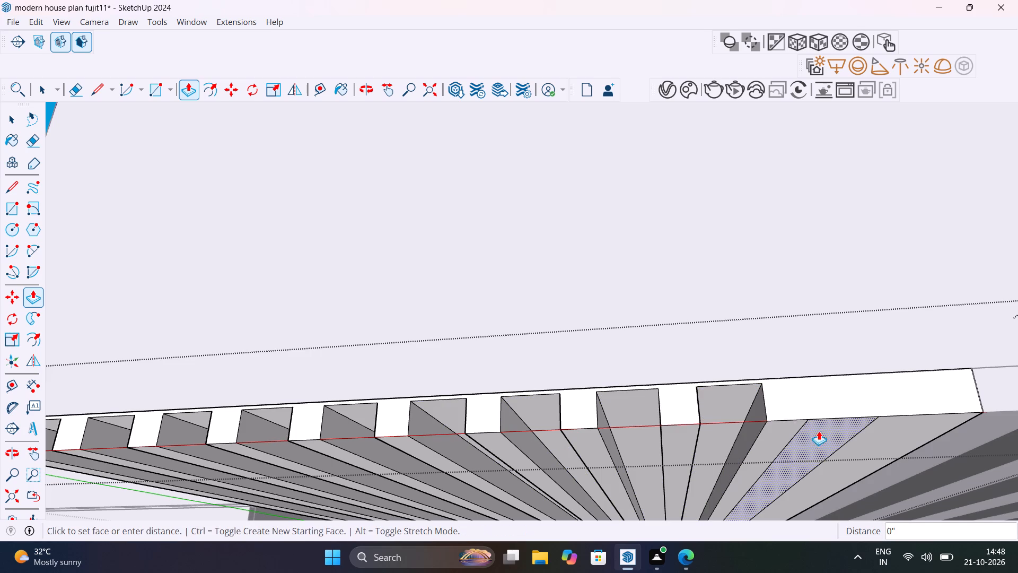
scroll(829, 461, "down", 13)
scroll(861, 462, "up", 3)
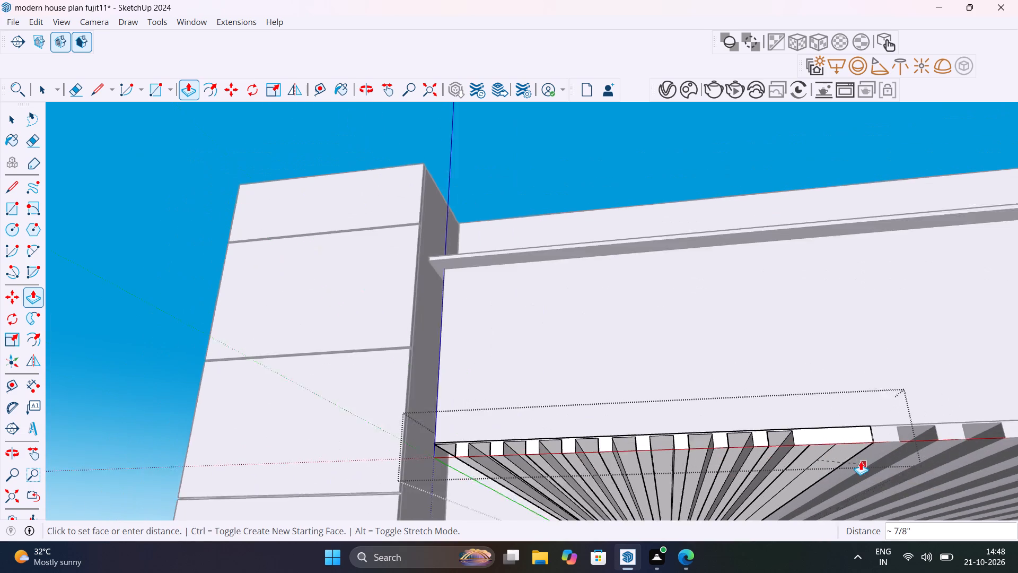
scroll(861, 461, "up", 8)
double_click(819, 448)
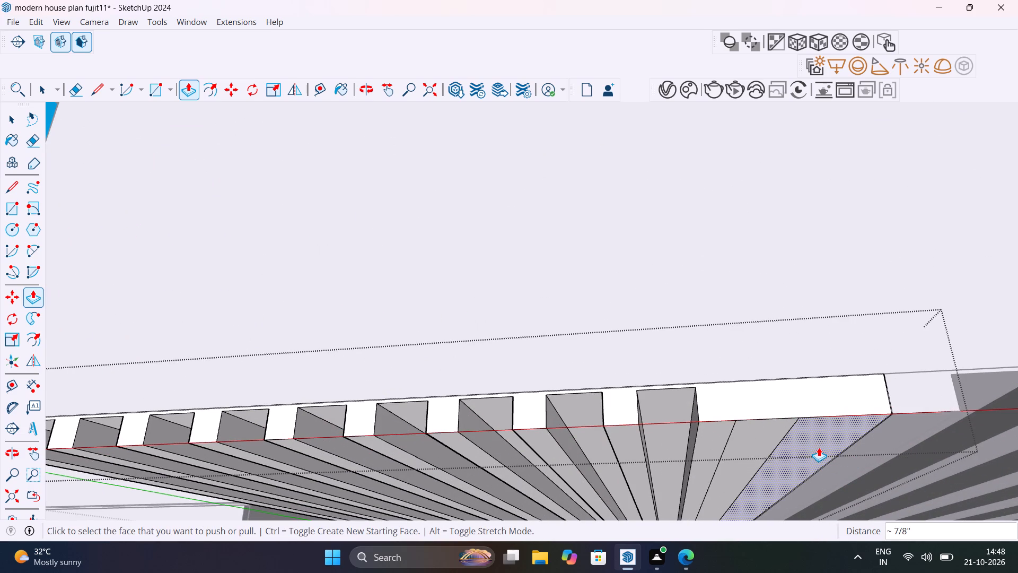
key("ctrl+z")
left_click(823, 433)
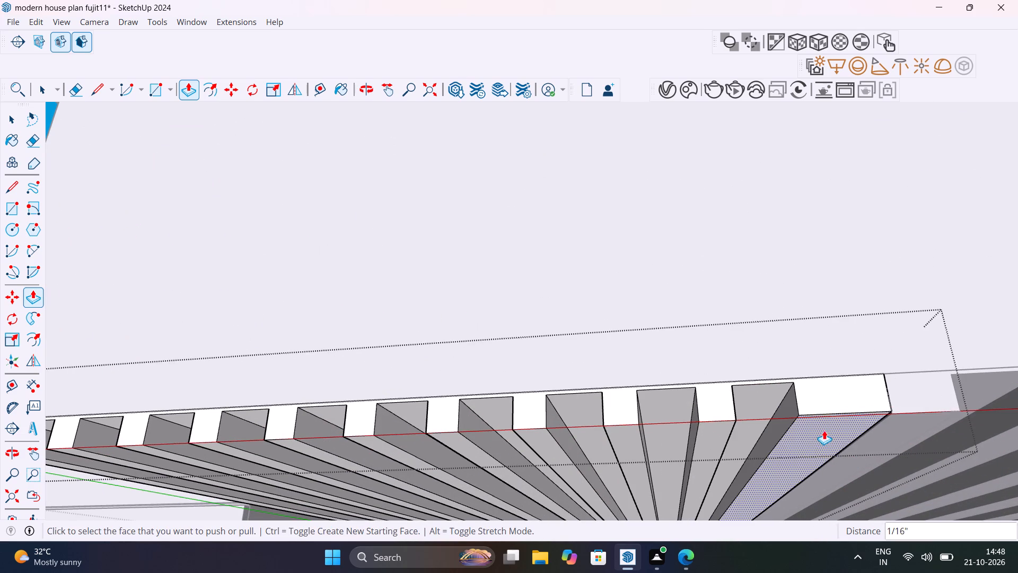
scroll(826, 455, "down", 11)
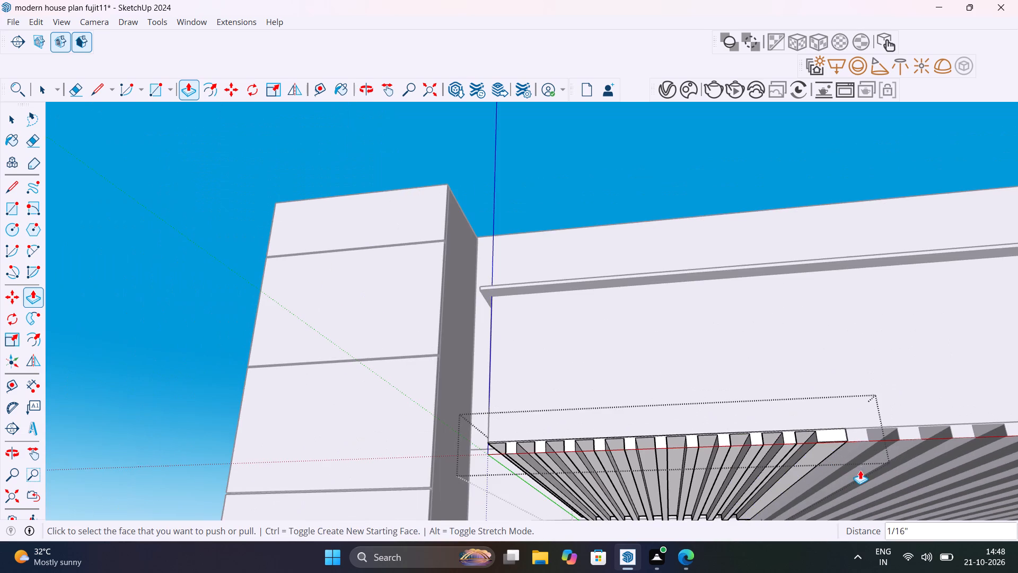
scroll(856, 452, "up", 9)
scroll(756, 461, "down", 13)
key("space")
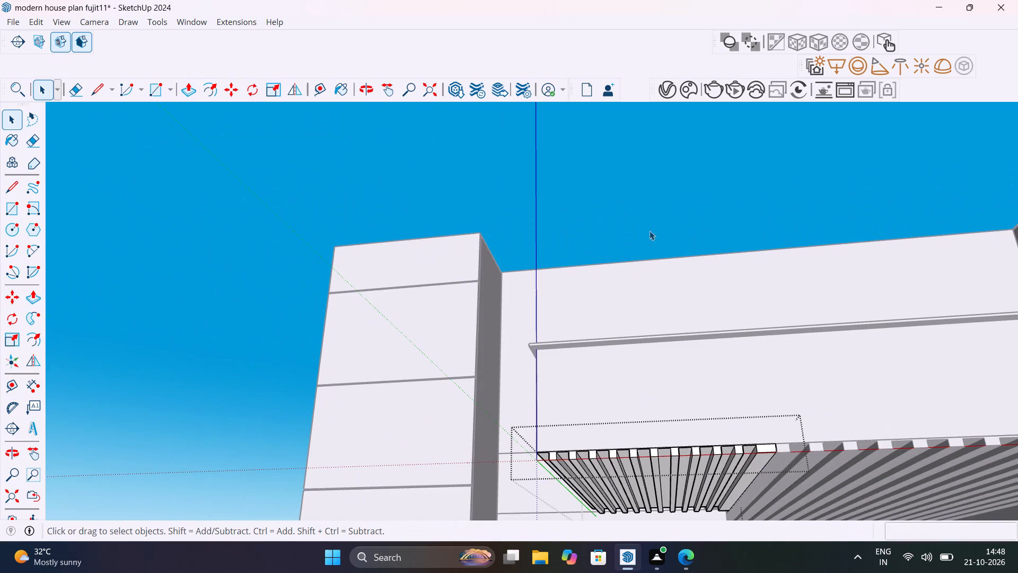
left_click(674, 210)
Examine the extended grooved ceiling and the balcony front from below and from the front.
scroll(770, 352, "down", 4)
middle_click_drag(785, 446, 639, 338, "shift")
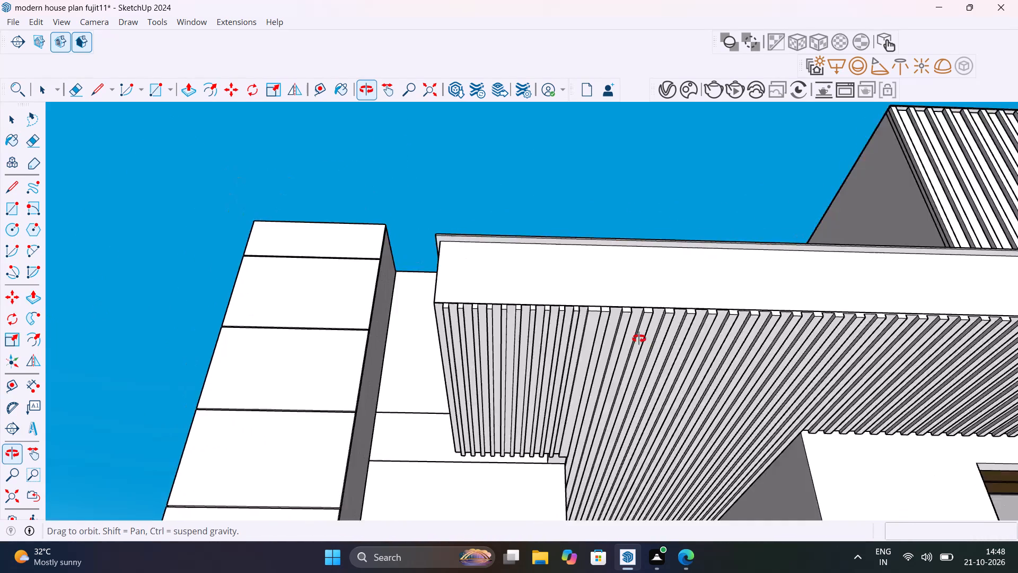
middle_click_drag(639, 338, 547, 353, "shift")
scroll(551, 371, "down", 13)
middle_click_drag(611, 415, 680, 398)
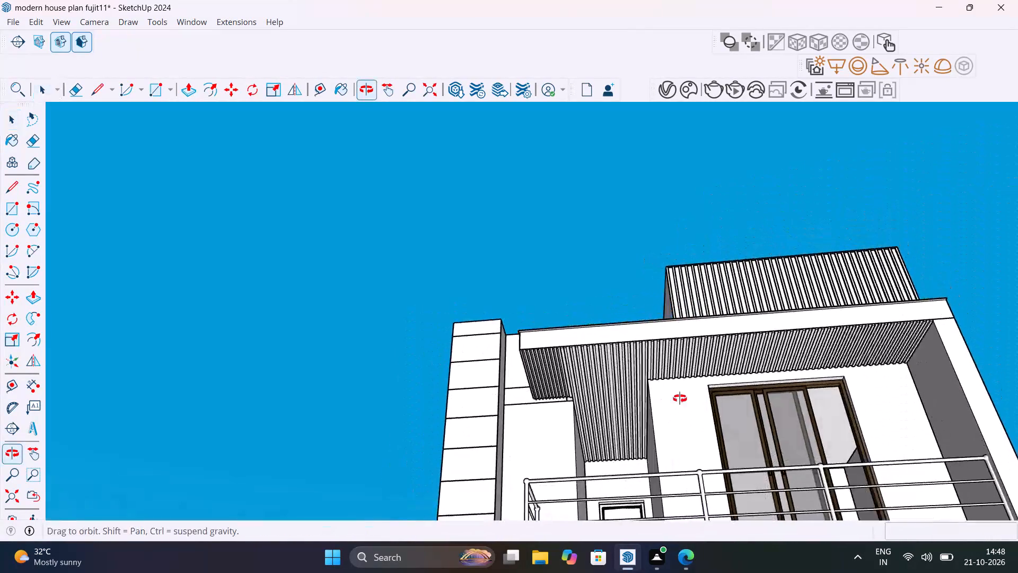
middle_click_drag(680, 398, 747, 414)
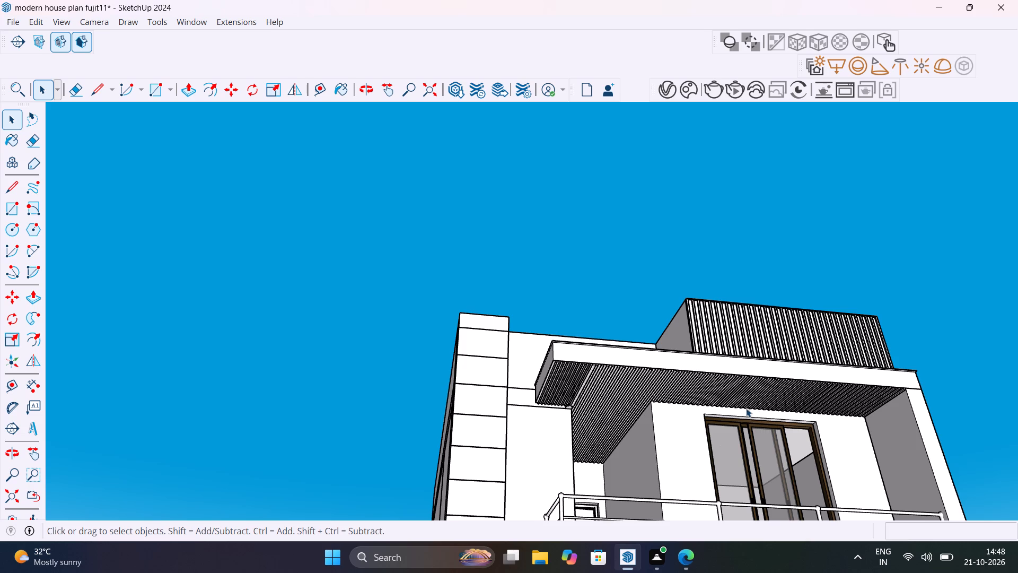
middle_click_drag(747, 404, 664, 507)
scroll(680, 469, "down", 1)
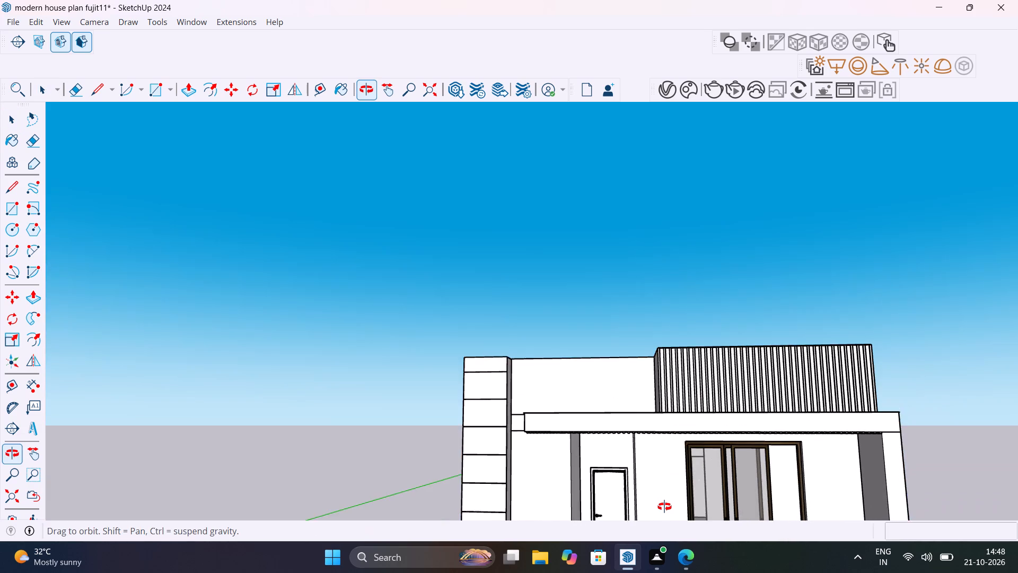
middle_click_drag(664, 507, 642, 376)
scroll(642, 377, "up", 1)
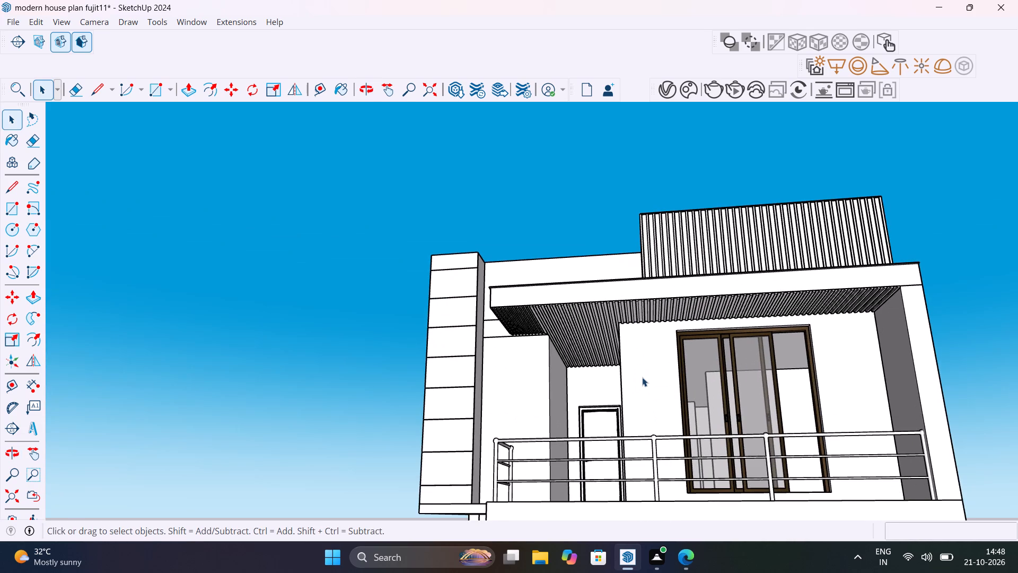
scroll(523, 335, "up", 9)
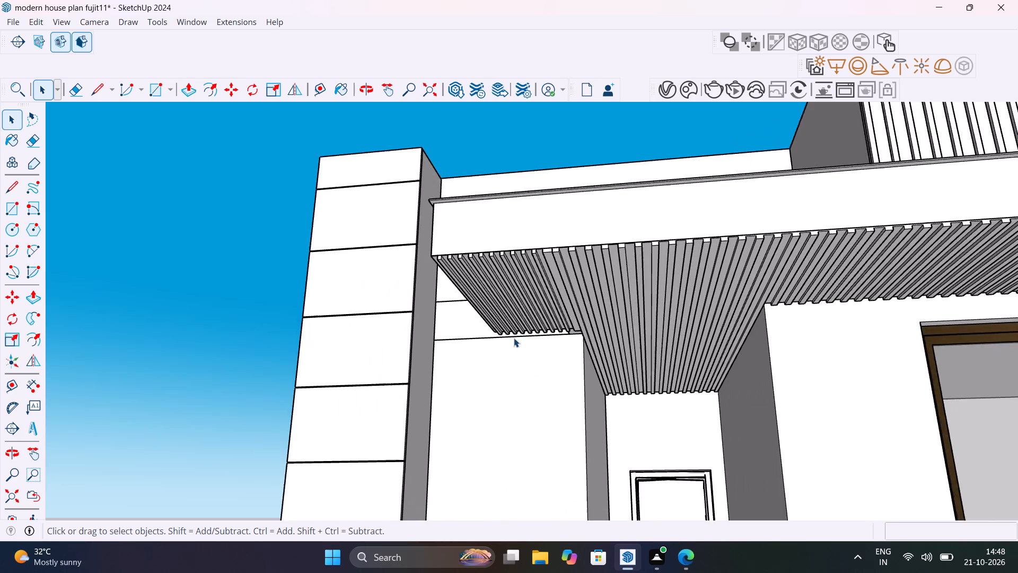
Group the new grooved soffit panel together with the existing balcony ceiling slats.
left_click(502, 279)
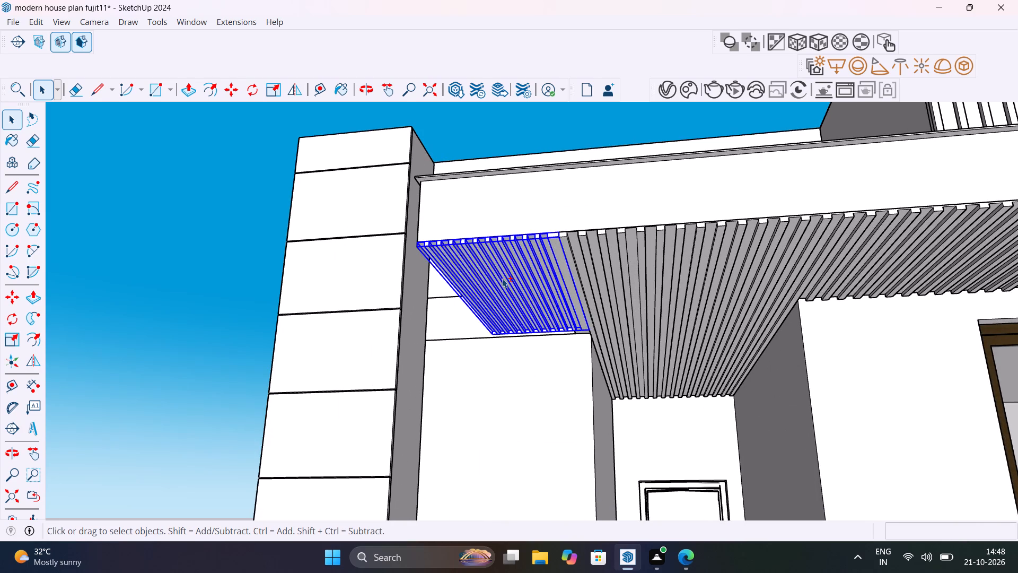
left_click(721, 266, "shift")
right_click(721, 266, "shift")
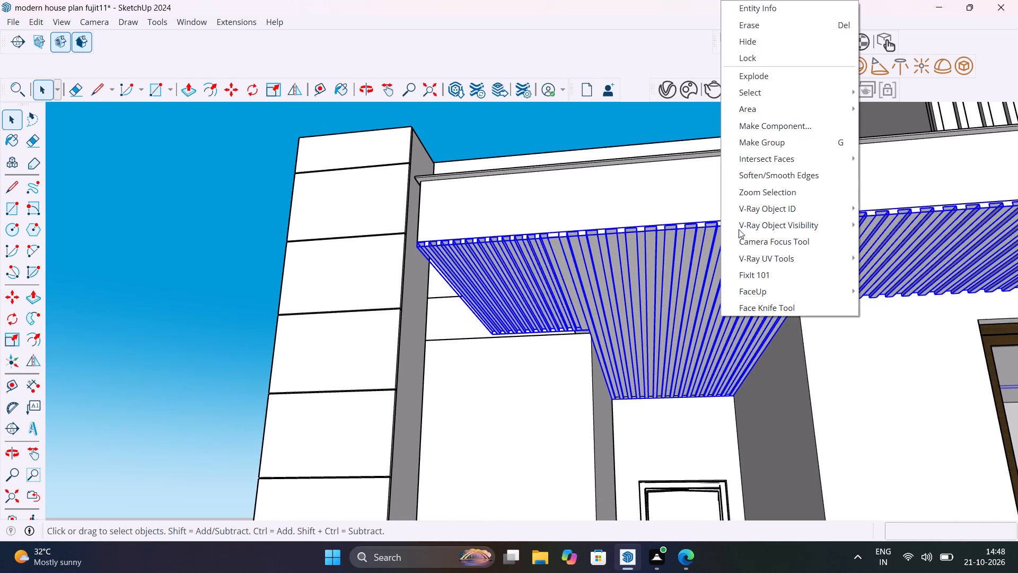
left_click(758, 135, "shift")
scroll(680, 319, "down", 6)
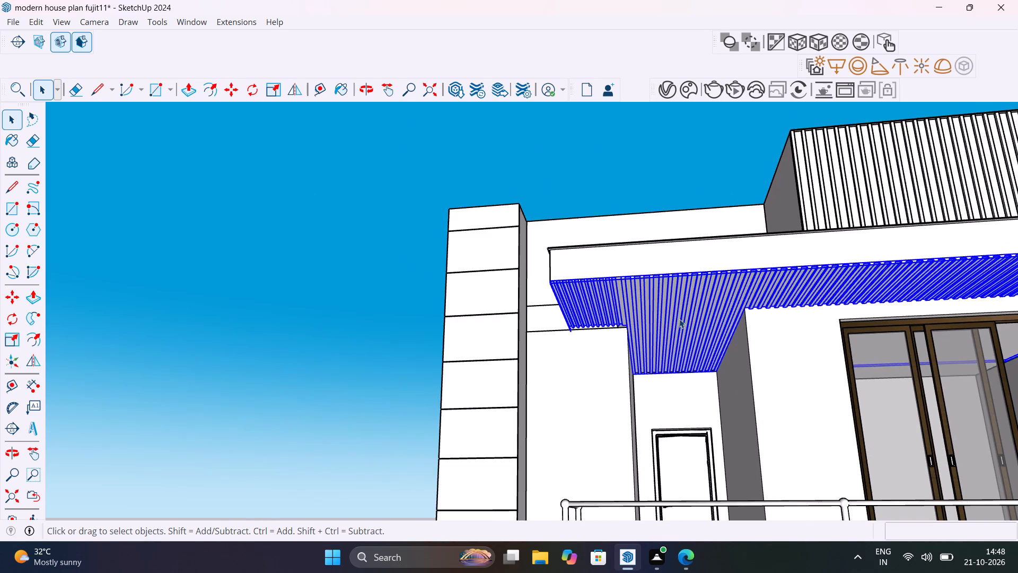
left_click(256, 227)
left_click(575, 295)
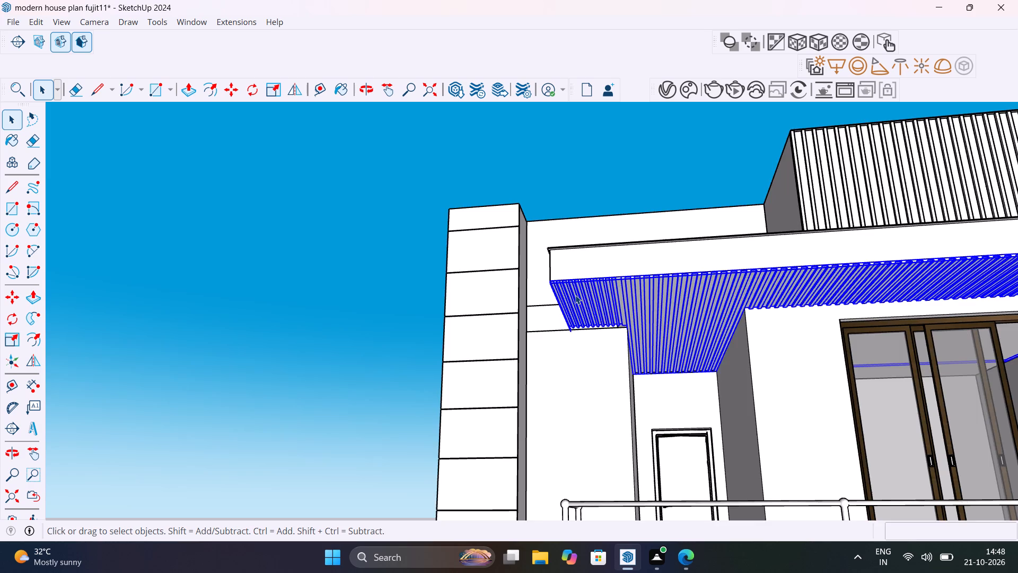
scroll(575, 295, "down", 7)
key("space")
left_click(429, 247)
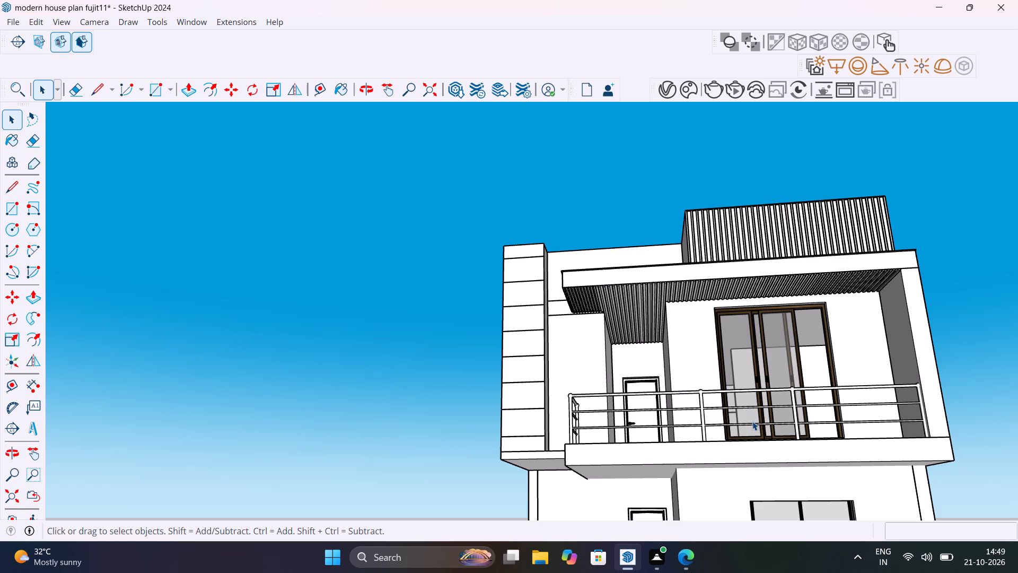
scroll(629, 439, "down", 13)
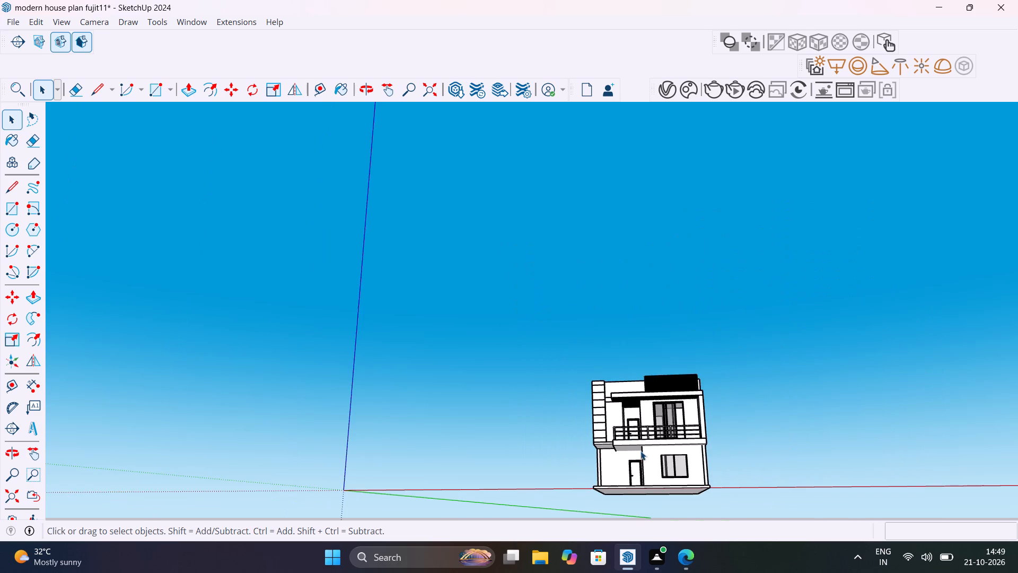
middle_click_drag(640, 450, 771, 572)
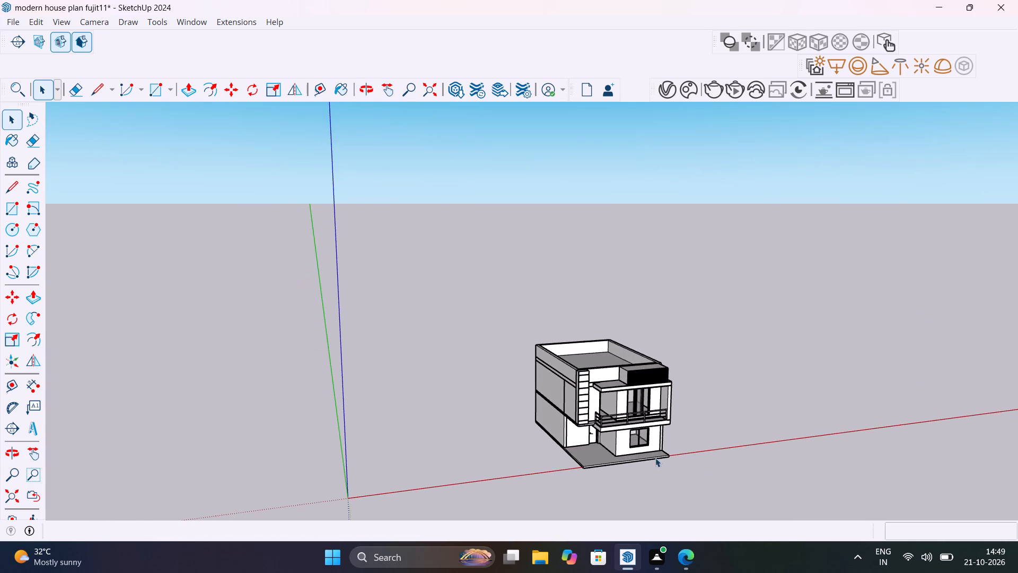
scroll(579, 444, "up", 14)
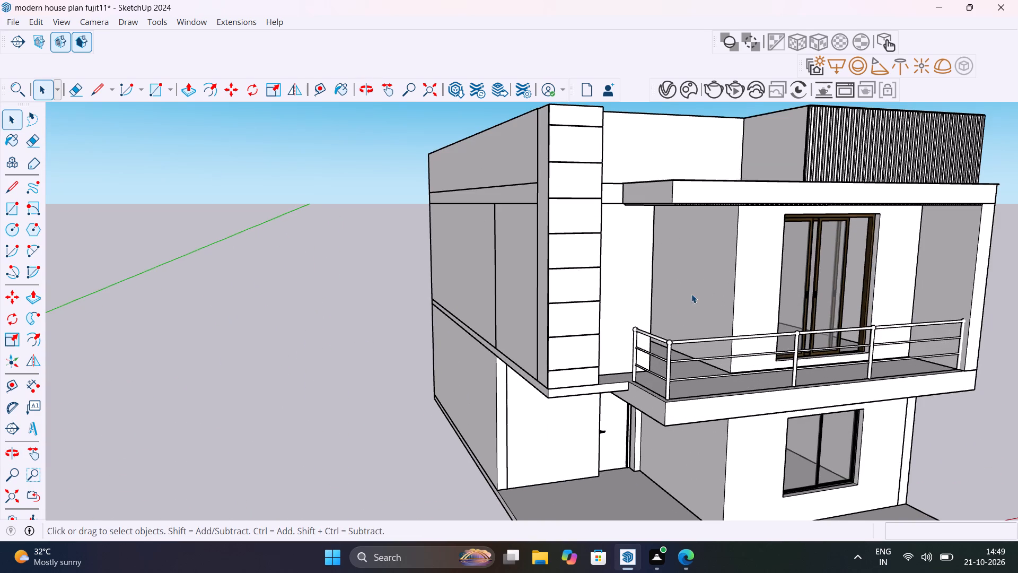
Open the first-floor slab's group for editing and select the recessed soffit face beside the balcony underside.
scroll(645, 391, "down", 1)
middle_click_drag(649, 379, 822, 266)
scroll(822, 267, "up", 1)
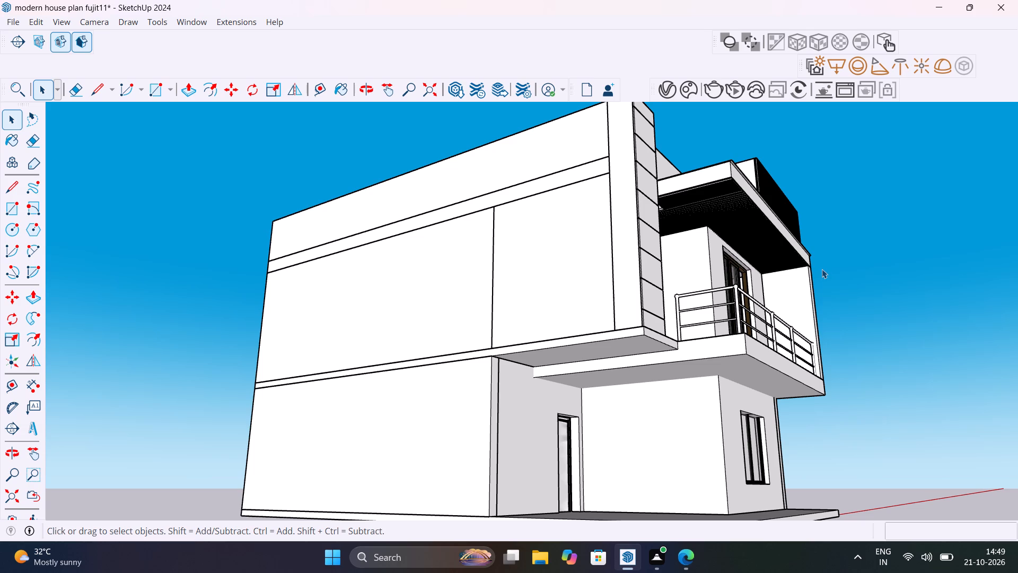
scroll(652, 366, "up", 6)
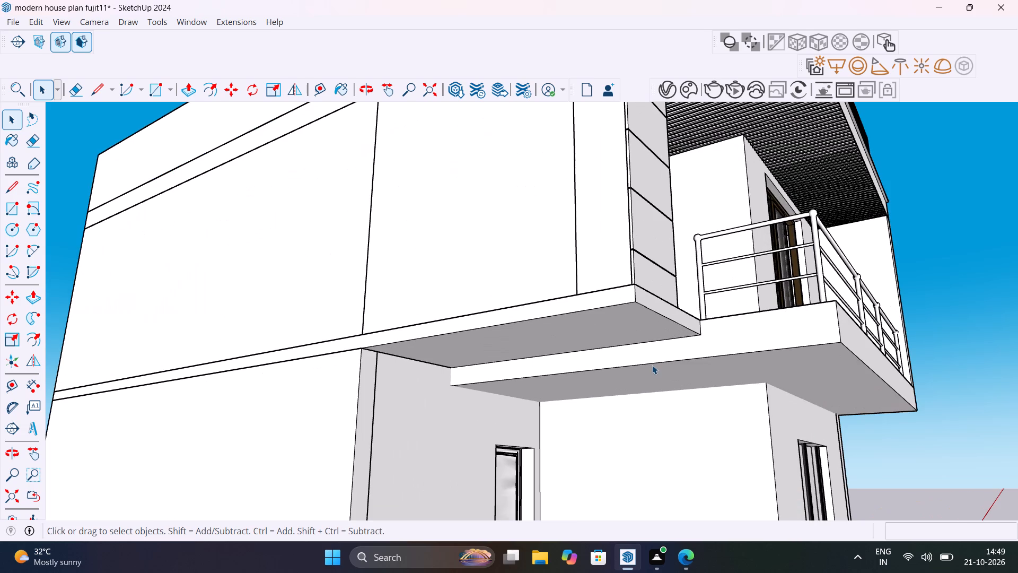
middle_click_drag(652, 364, 576, 235)
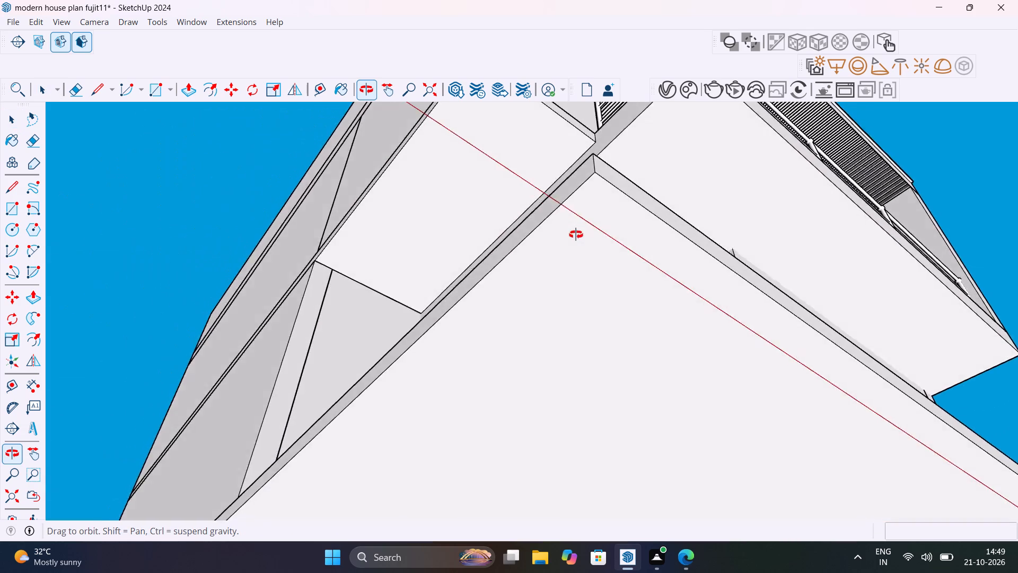
middle_click_drag(576, 235, 548, 319)
left_click(497, 266)
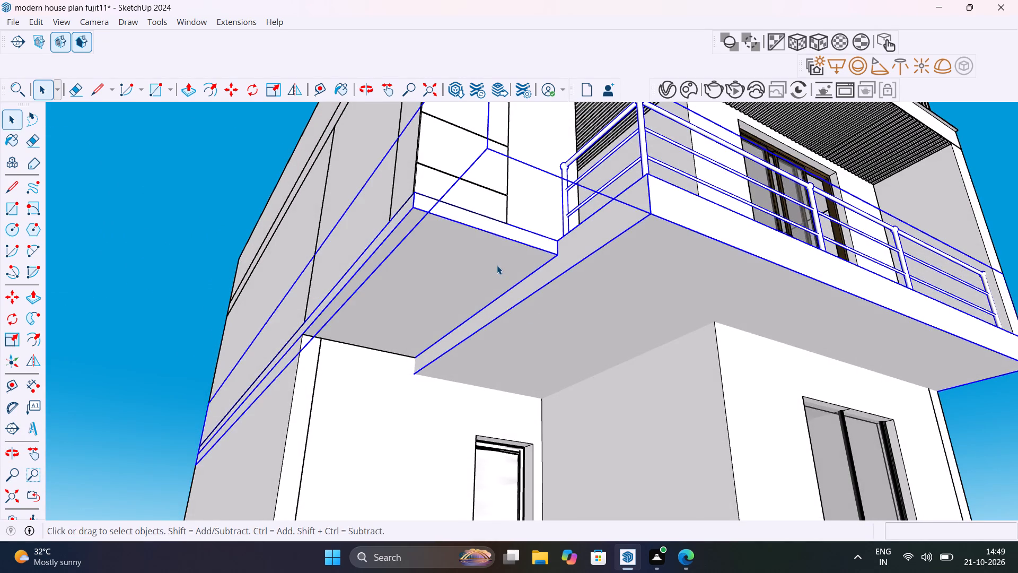
double_click(497, 265)
left_click(497, 265)
left_click(497, 265)
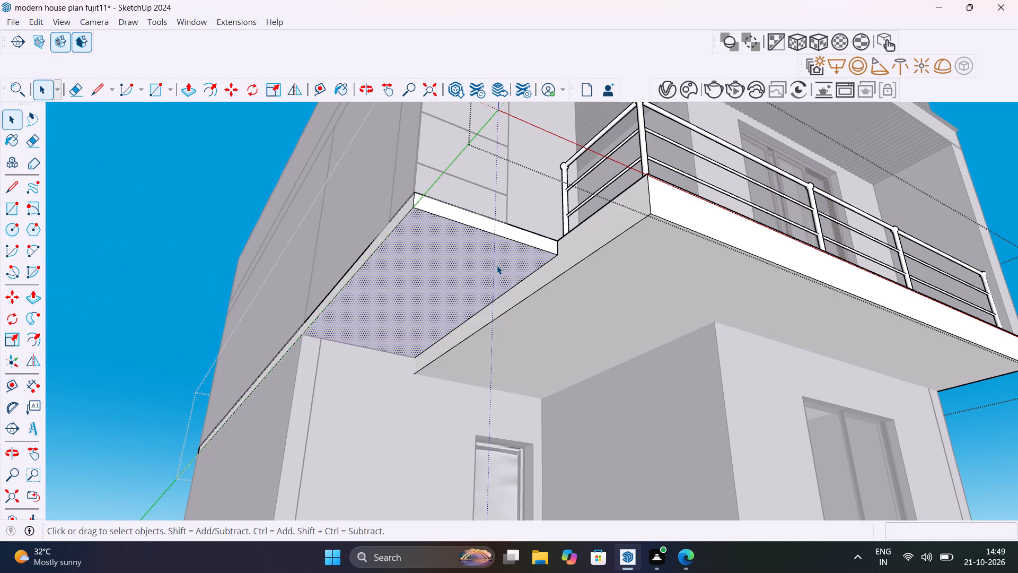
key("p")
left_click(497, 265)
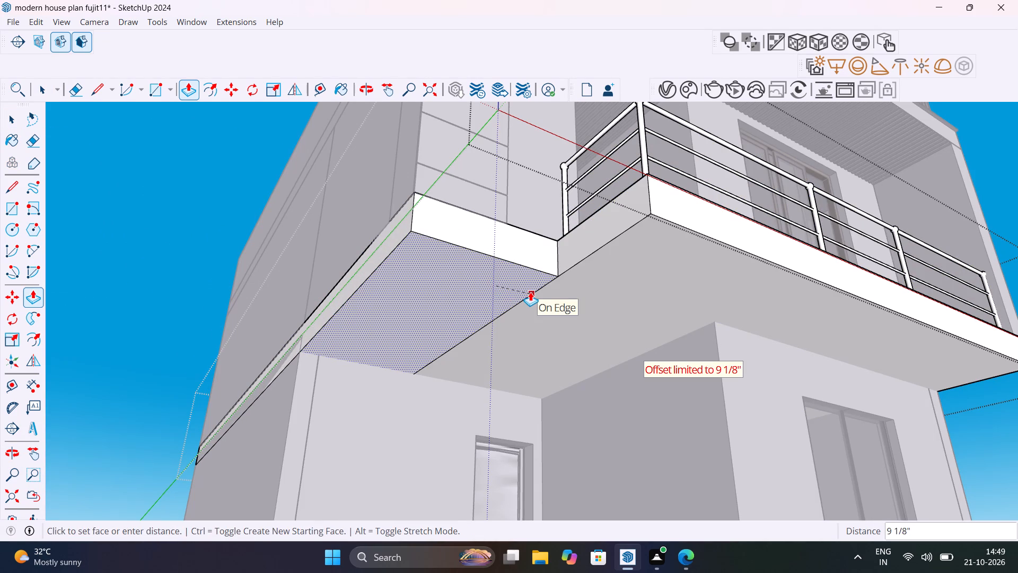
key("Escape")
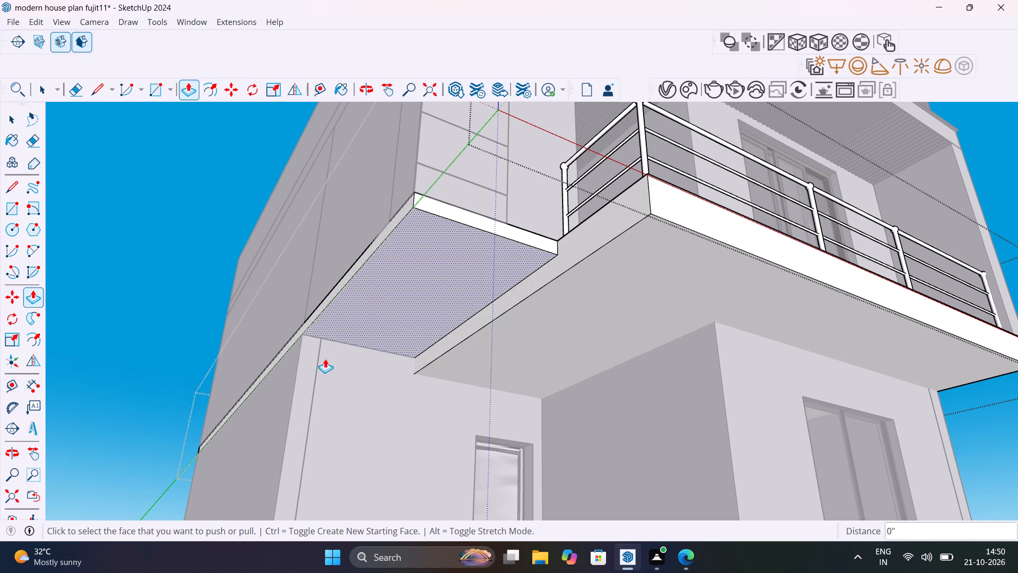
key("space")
Draw a rectangle over the recessed soffit, extrude it down 9 1/8" flush with the balcony underside, and leave the slab's group.
scroll(397, 354, "up", 5)
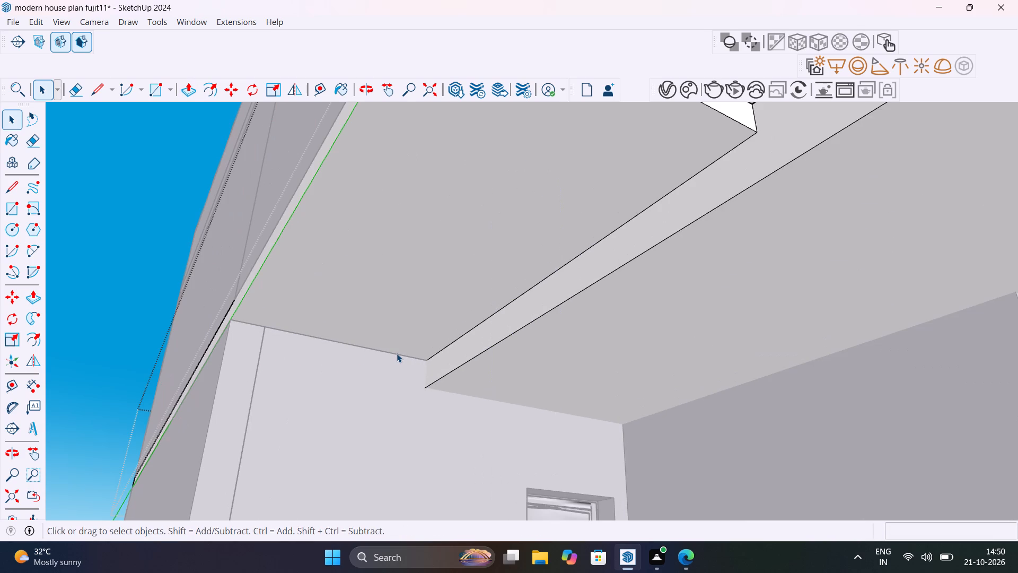
scroll(397, 353, "down", 6)
key("r")
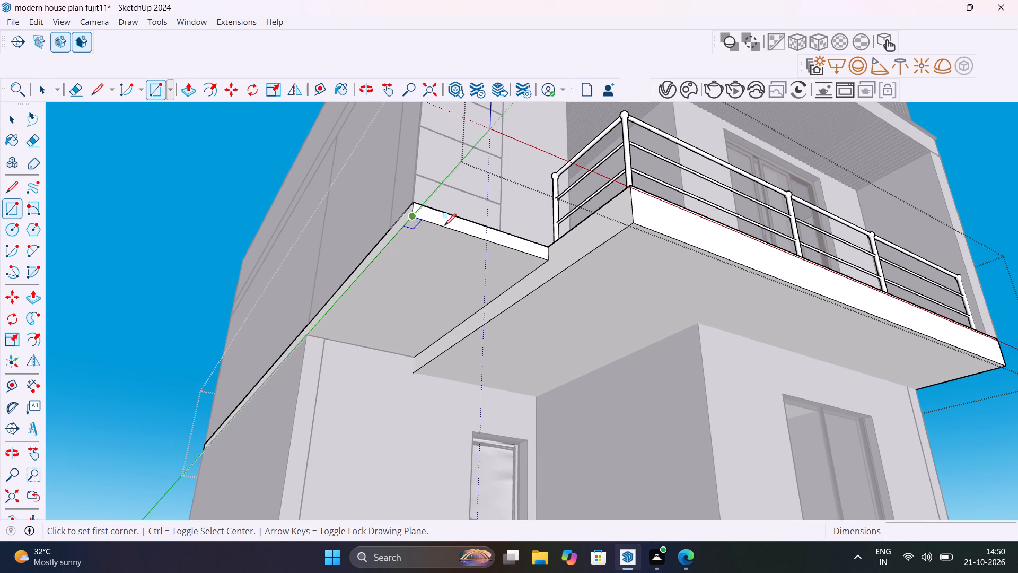
left_click(550, 259)
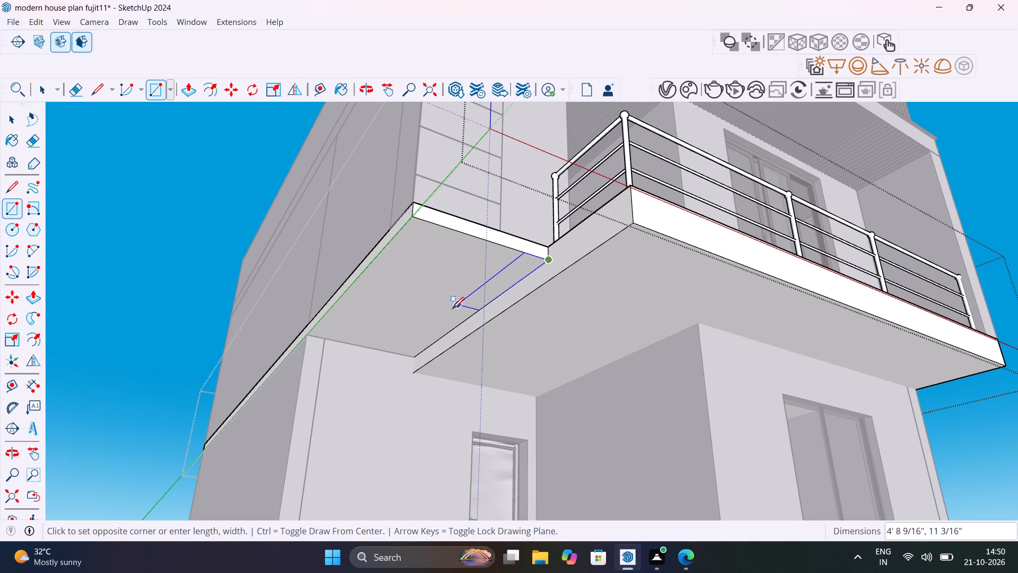
left_click(311, 337)
key("p")
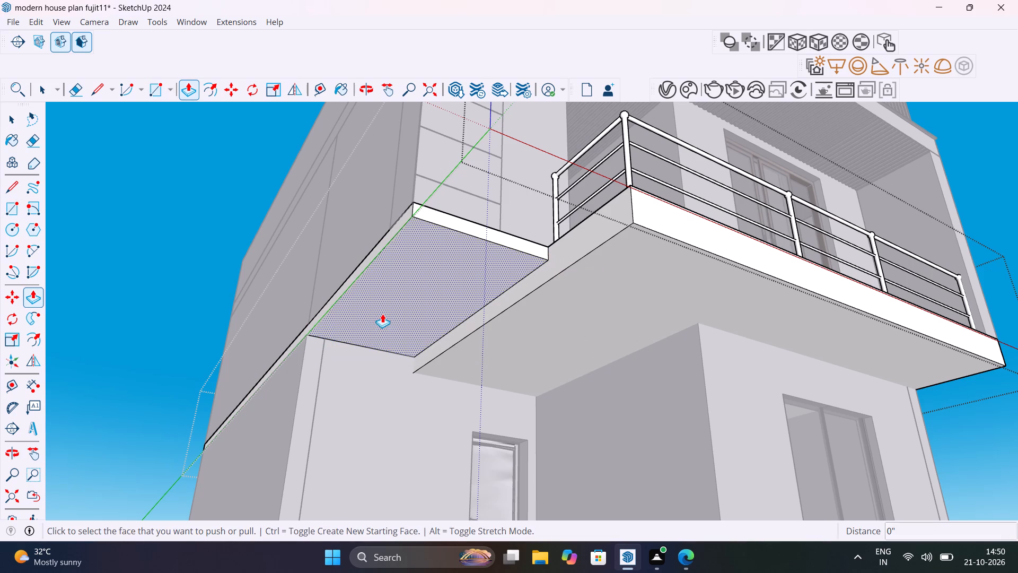
left_click(382, 313)
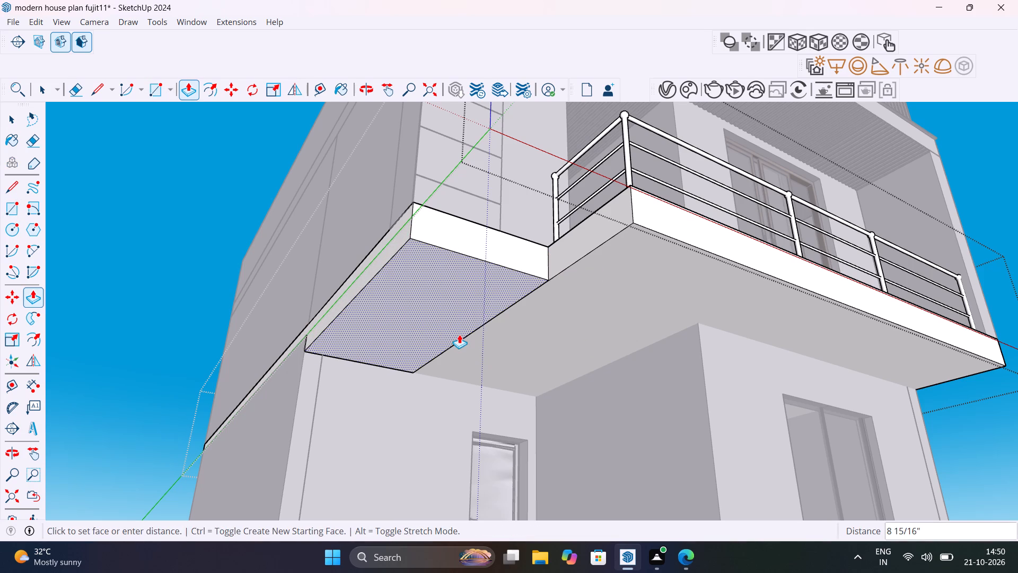
left_click(470, 334)
scroll(478, 341, "down", 8)
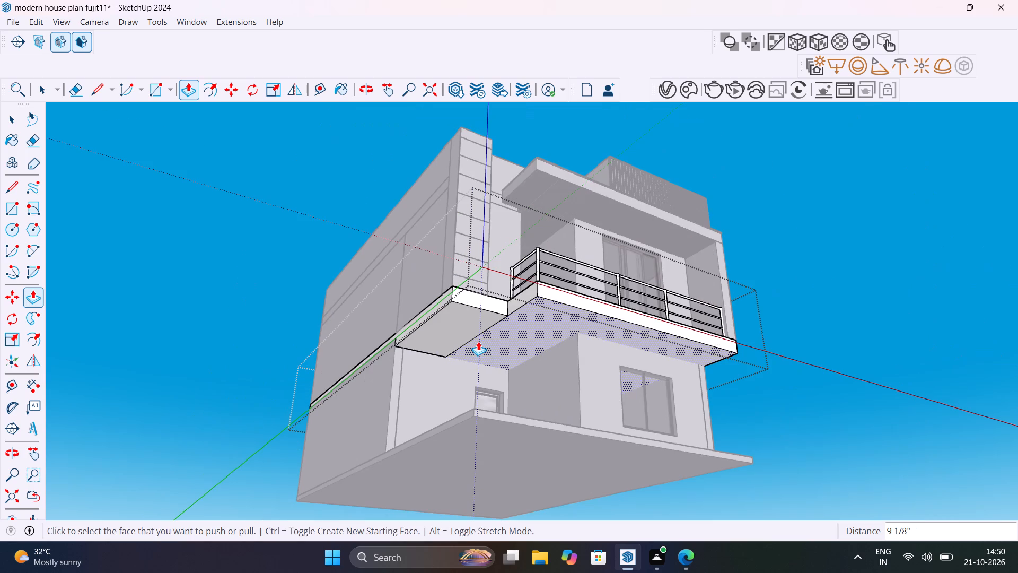
key("space")
left_click(830, 243)
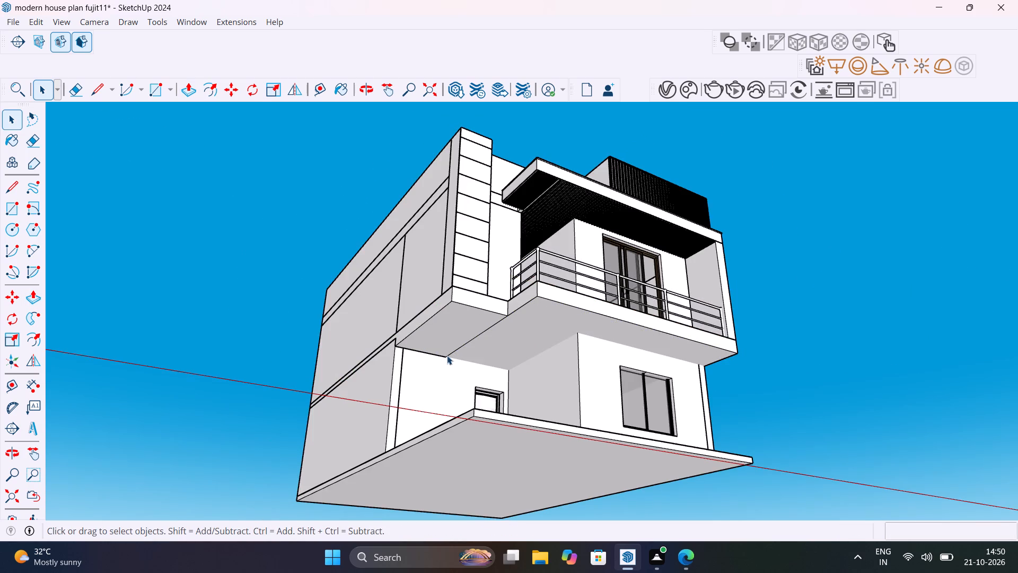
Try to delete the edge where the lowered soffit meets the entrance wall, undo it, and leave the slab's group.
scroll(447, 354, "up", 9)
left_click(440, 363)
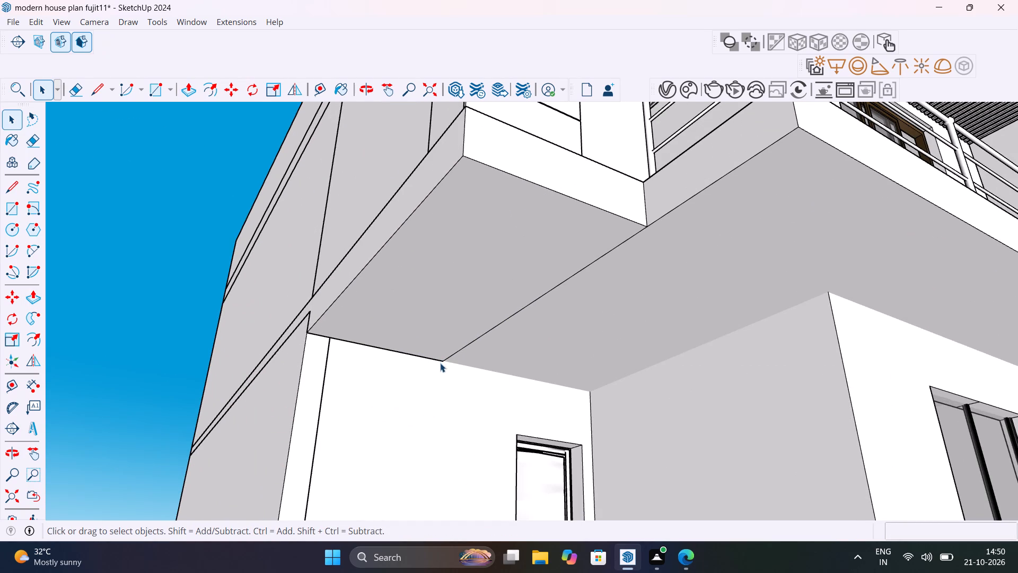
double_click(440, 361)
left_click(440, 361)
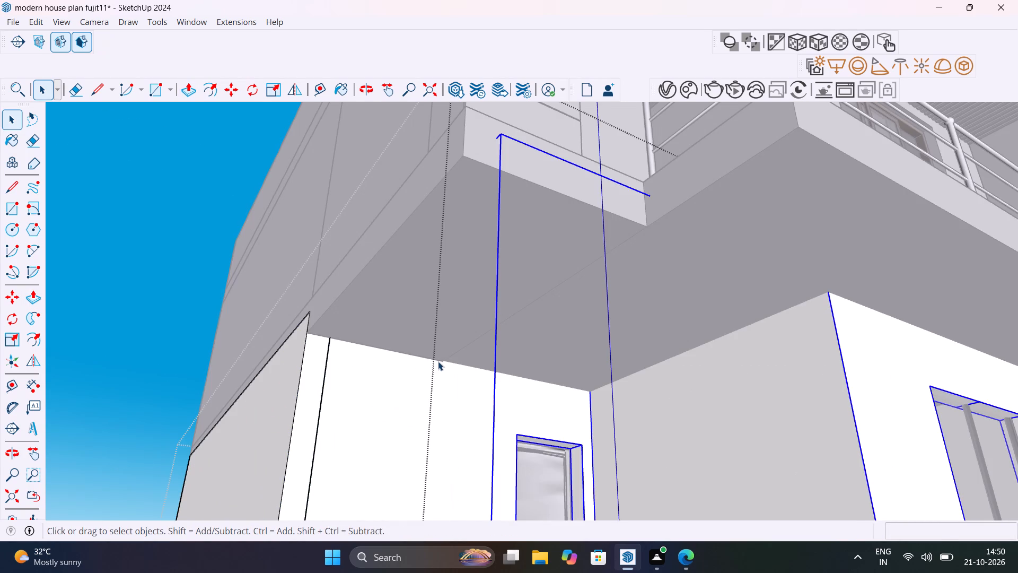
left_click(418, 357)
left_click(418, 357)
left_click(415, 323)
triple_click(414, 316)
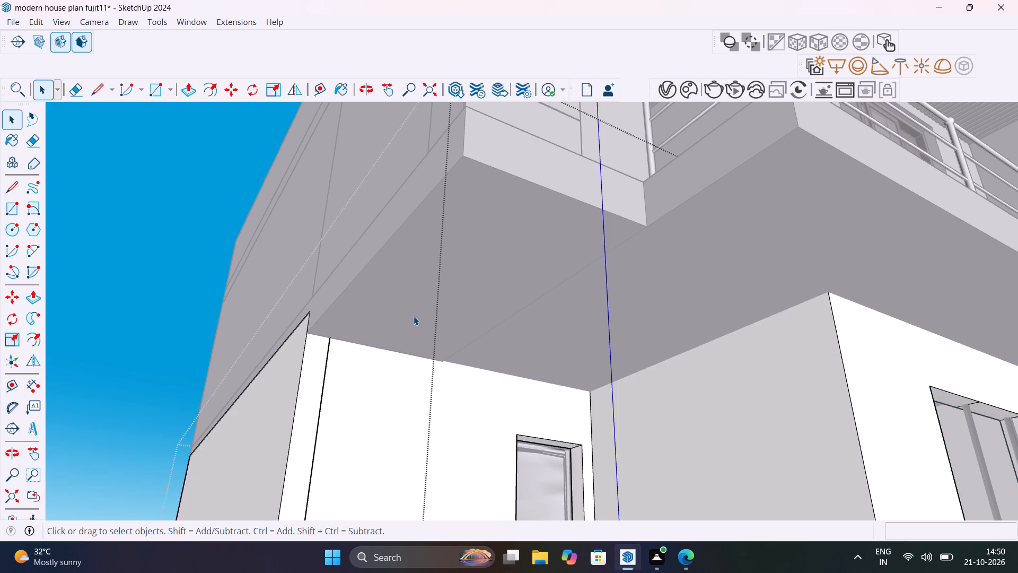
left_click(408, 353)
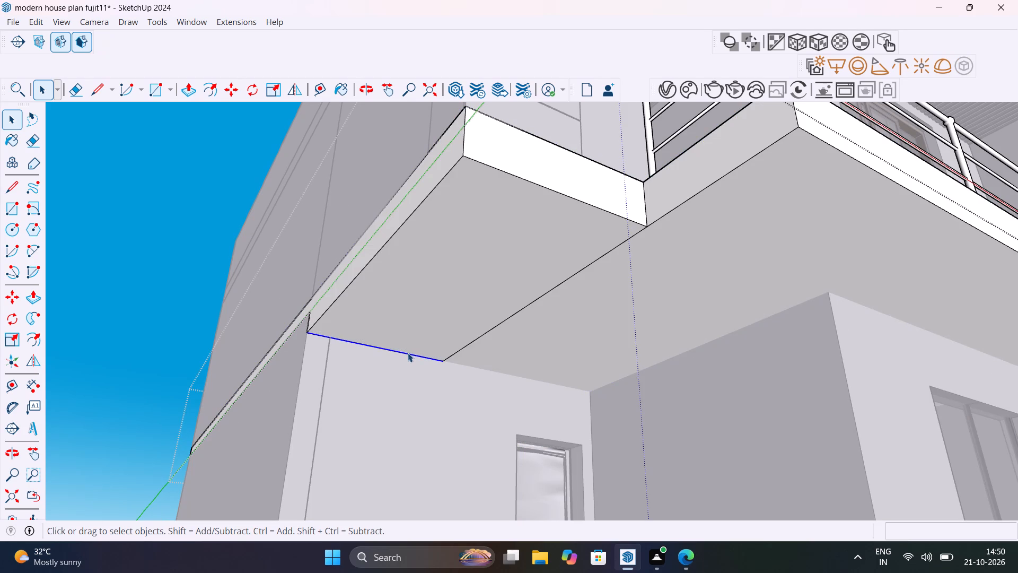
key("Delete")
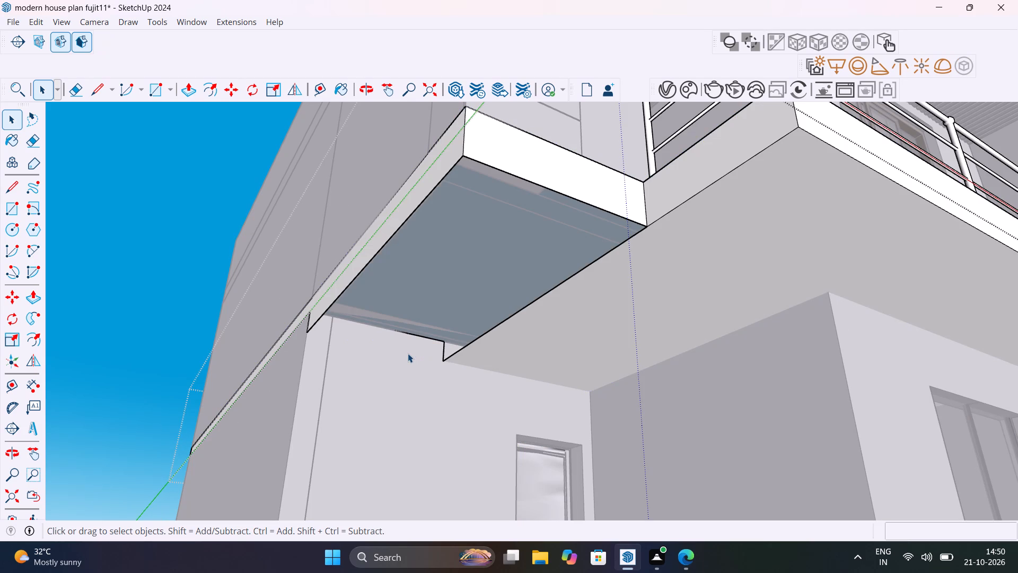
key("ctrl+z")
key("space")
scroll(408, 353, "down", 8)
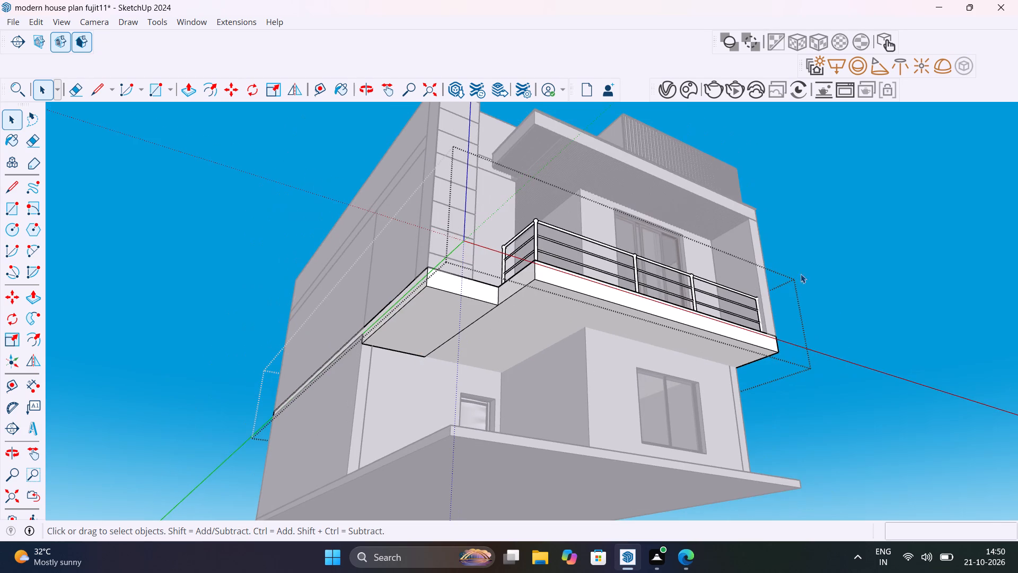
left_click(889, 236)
Draw an 11' 6" by 10' 9 7/8" rectangle on the soffit above the entrance porch and extrude it 1".
middle_click_drag(393, 302, 259, 290)
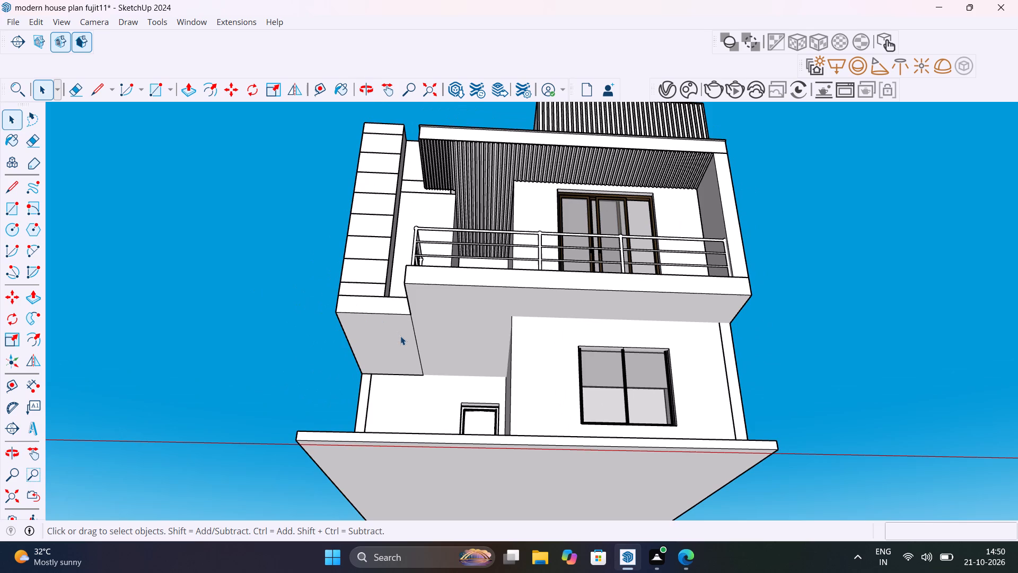
scroll(401, 335, "up", 6)
middle_click_drag(440, 341, 571, 323)
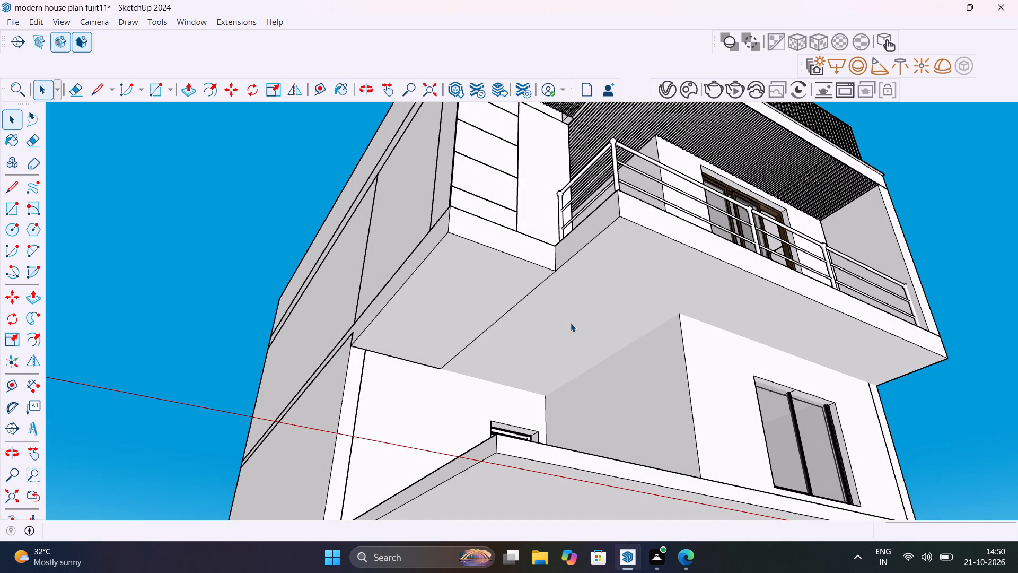
scroll(575, 324, "down", 5)
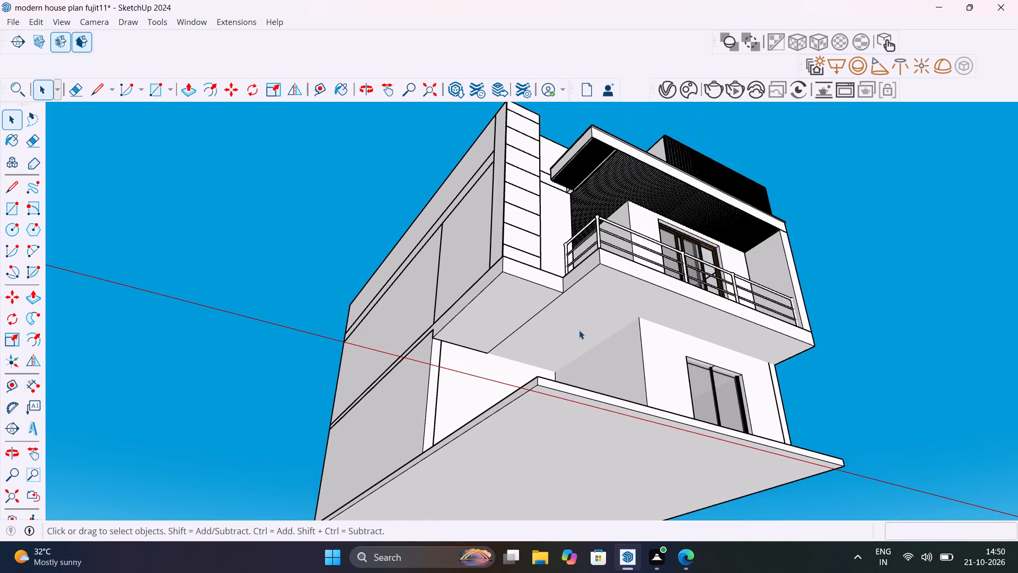
scroll(579, 329, "up", 1)
middle_click_drag(582, 334, 506, 339)
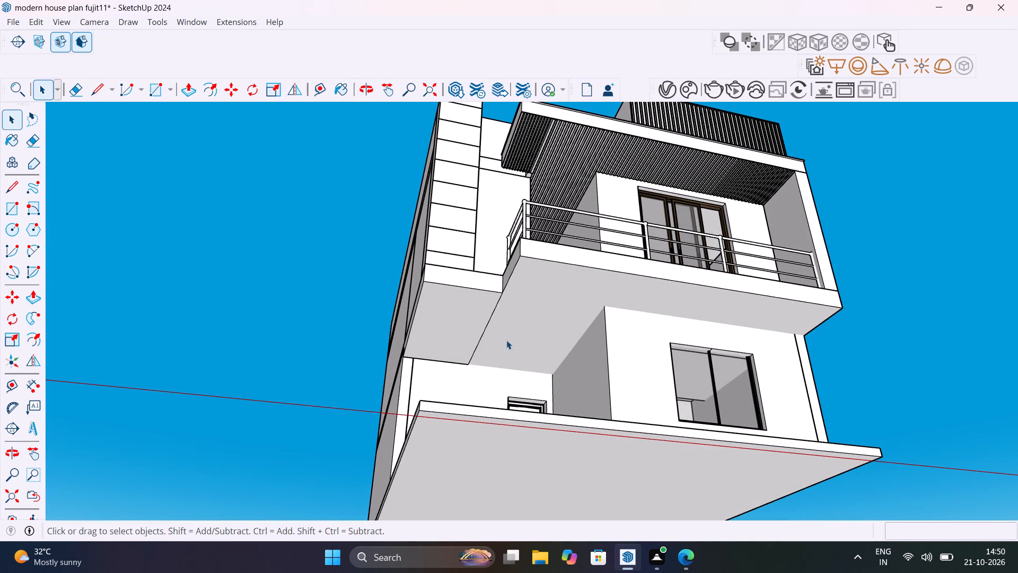
key("r")
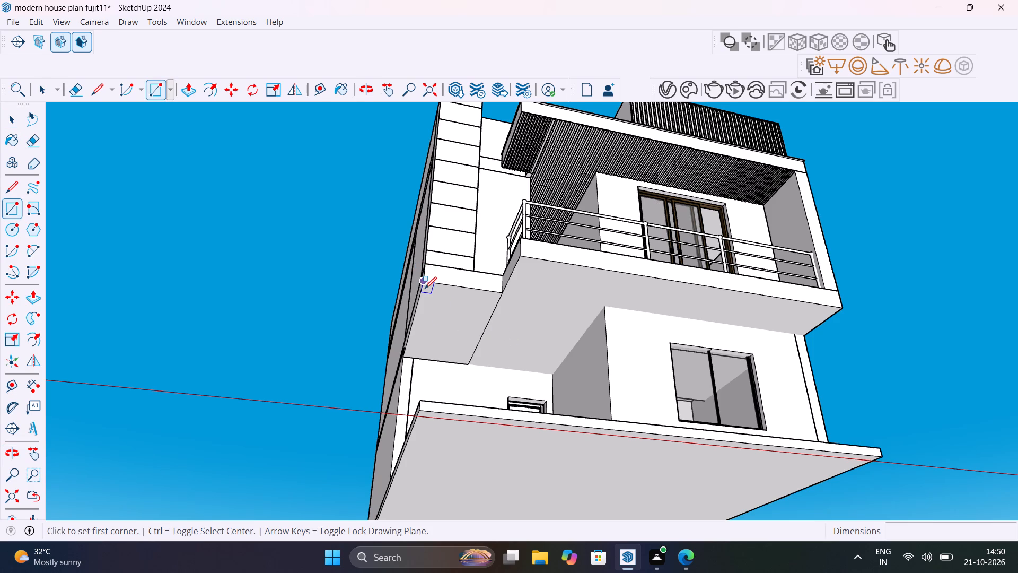
left_click(424, 284)
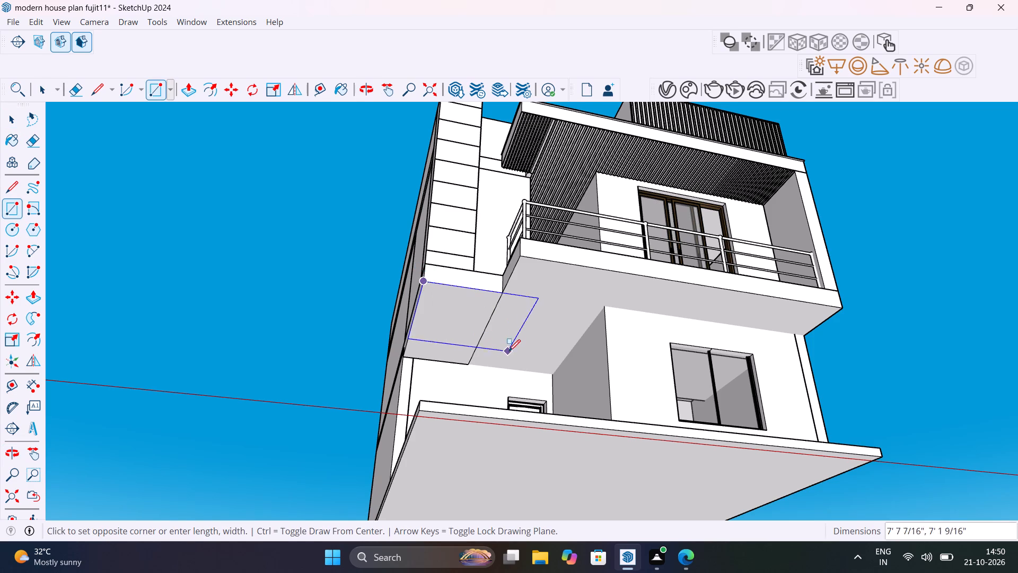
left_click(551, 376)
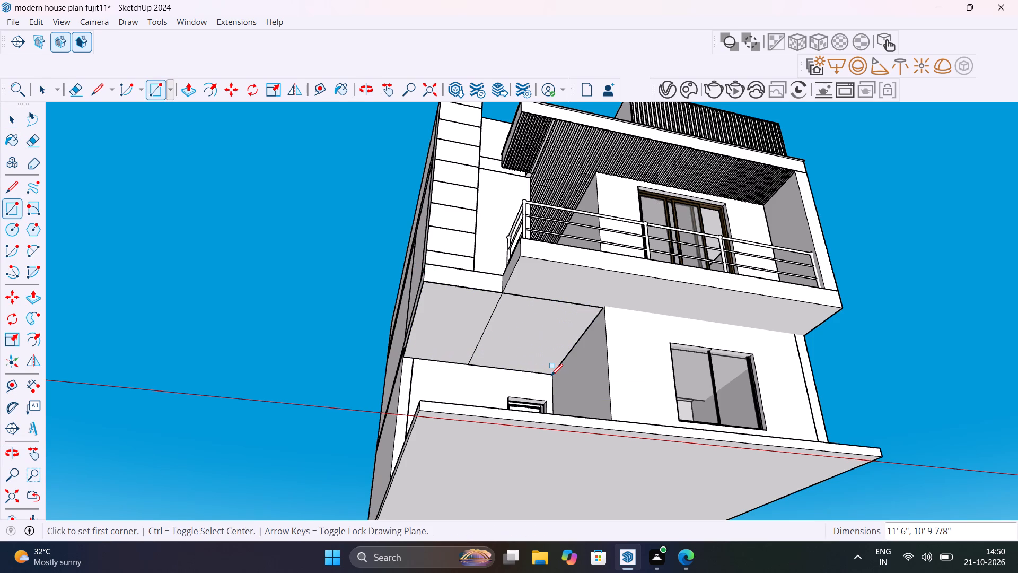
key("p")
left_click(470, 329)
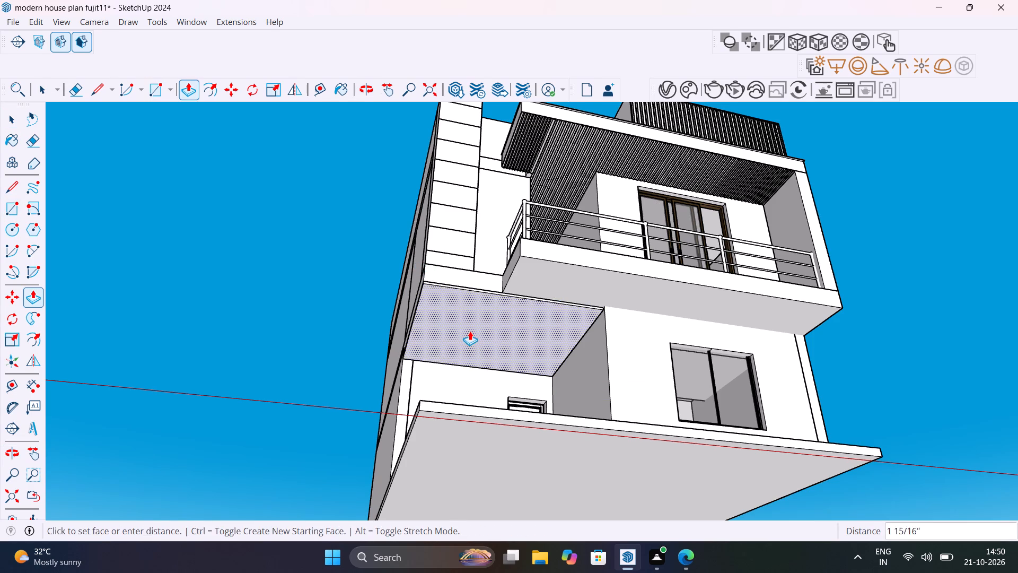
type("1\"")
key("Return")
key("space")
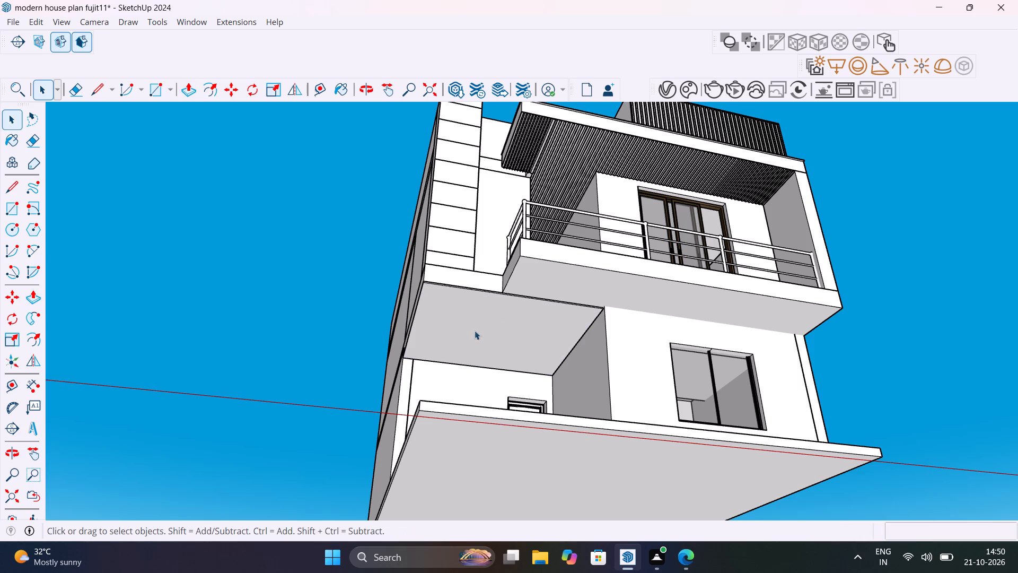
Make the whole 1" soffit panel above the entrance porch into a group.
middle_click_drag(480, 303, 681, 339)
scroll(548, 331, "up", 10)
left_click(548, 331)
triple_click(548, 331)
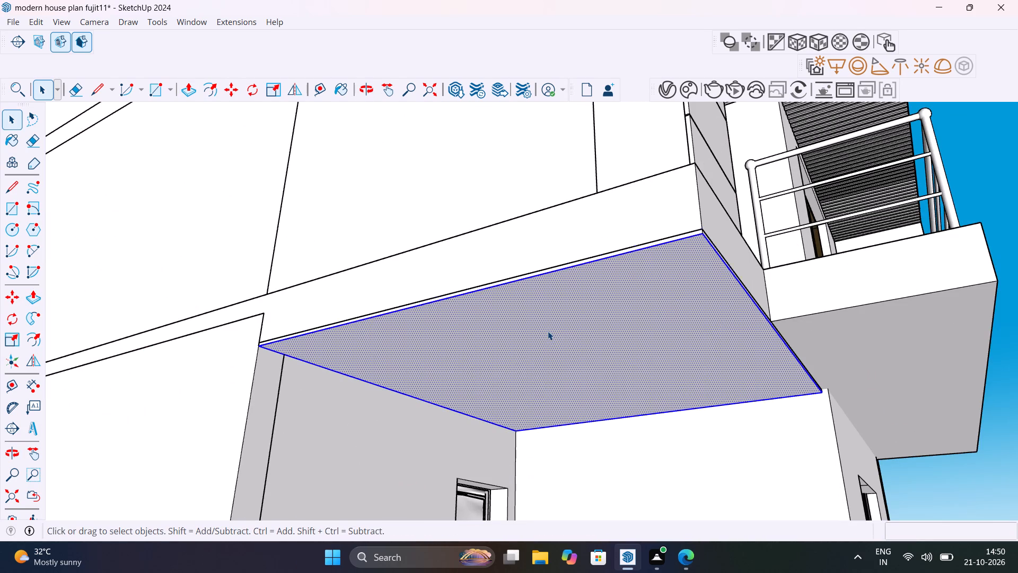
right_click(548, 331)
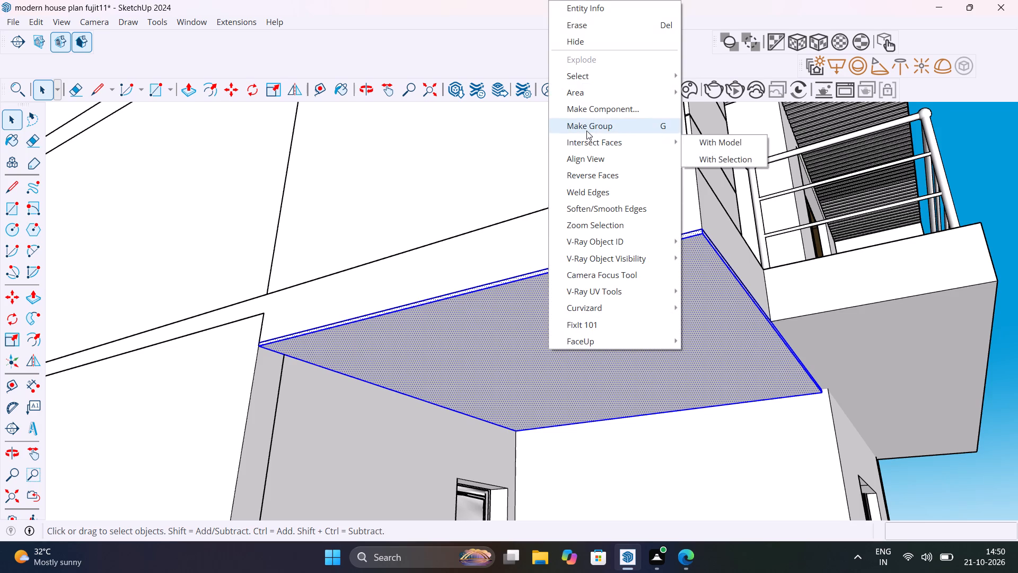
left_click(586, 131)
Examine the new entrance soffit panel and the house front from below and from the front.
scroll(577, 283, "down", 6)
middle_click_drag(575, 284, 406, 276)
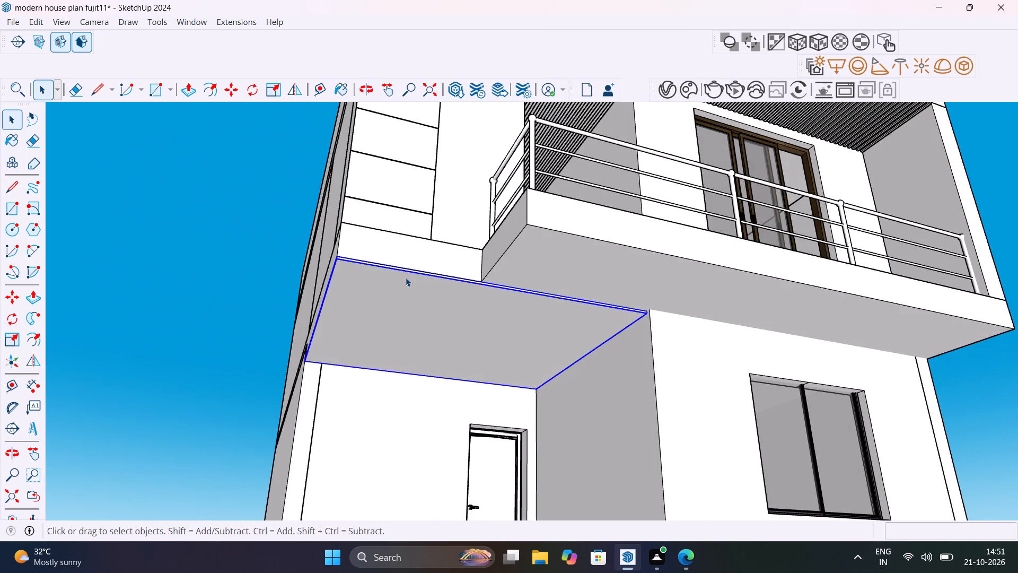
scroll(406, 277, "down", 7)
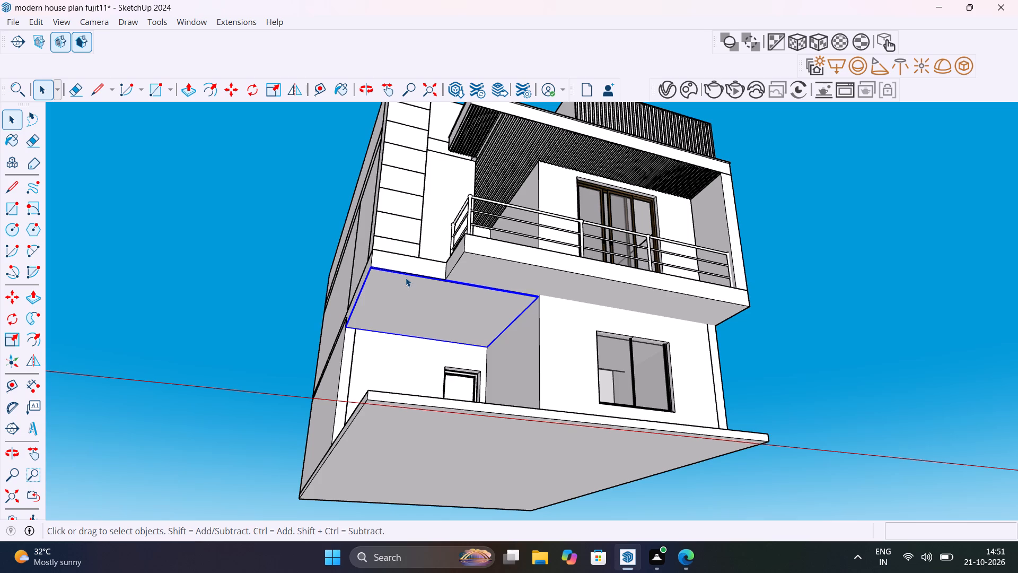
scroll(405, 277, "up", 6)
middle_click_drag(476, 293, 417, 427)
scroll(438, 432, "up", 1)
scroll(432, 417, "down", 20)
scroll(432, 417, "down", 1)
middle_click_drag(456, 423, 437, 326)
scroll(437, 326, "up", 1)
middle_click_drag(492, 373, 507, 397)
scroll(507, 397, "up", 3)
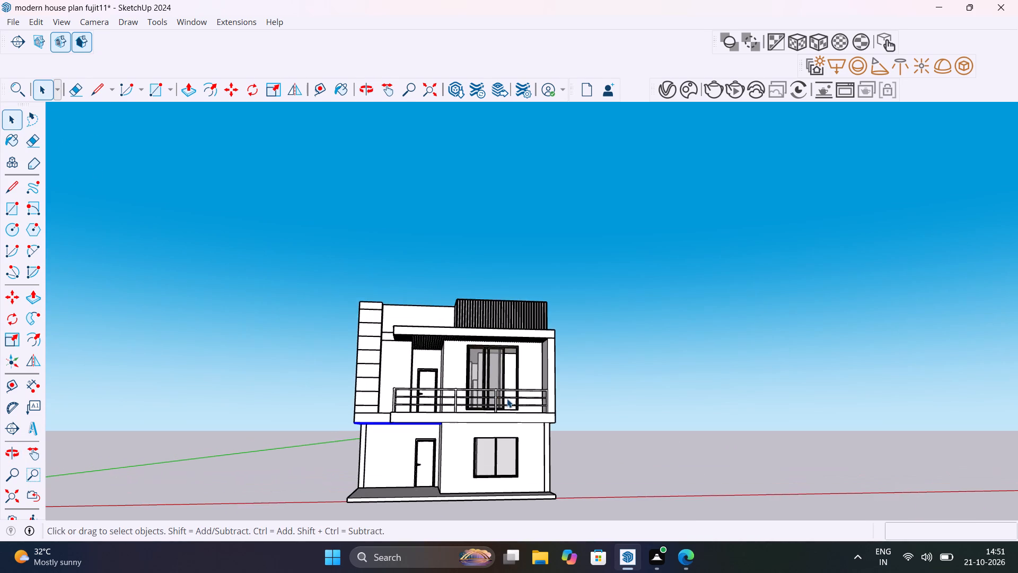
scroll(507, 398, "up", 3)
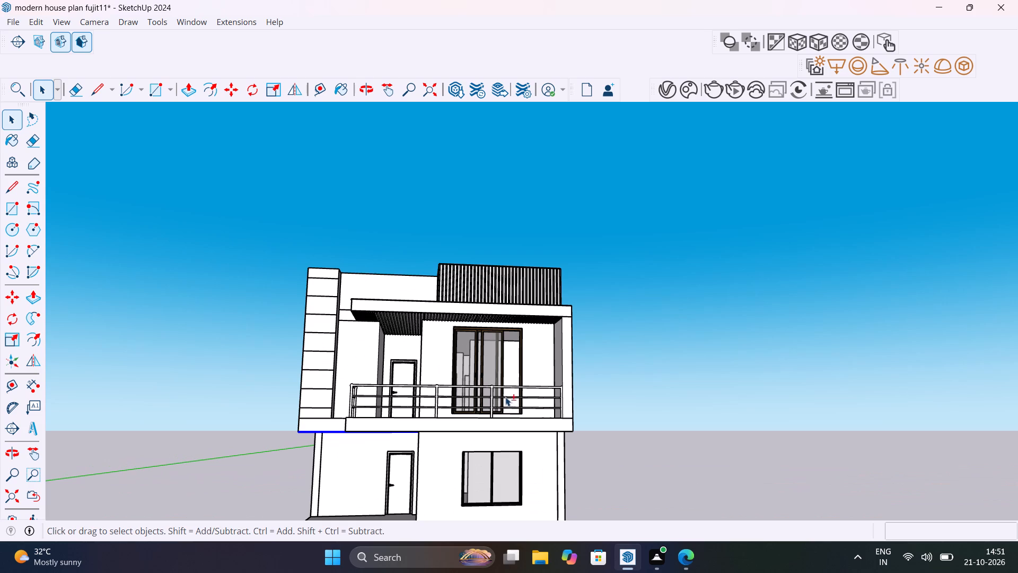
Clear the selection and unhide all hidden objects in the model.
middle_click_drag(488, 381, 465, 325, "shift")
left_click(613, 312)
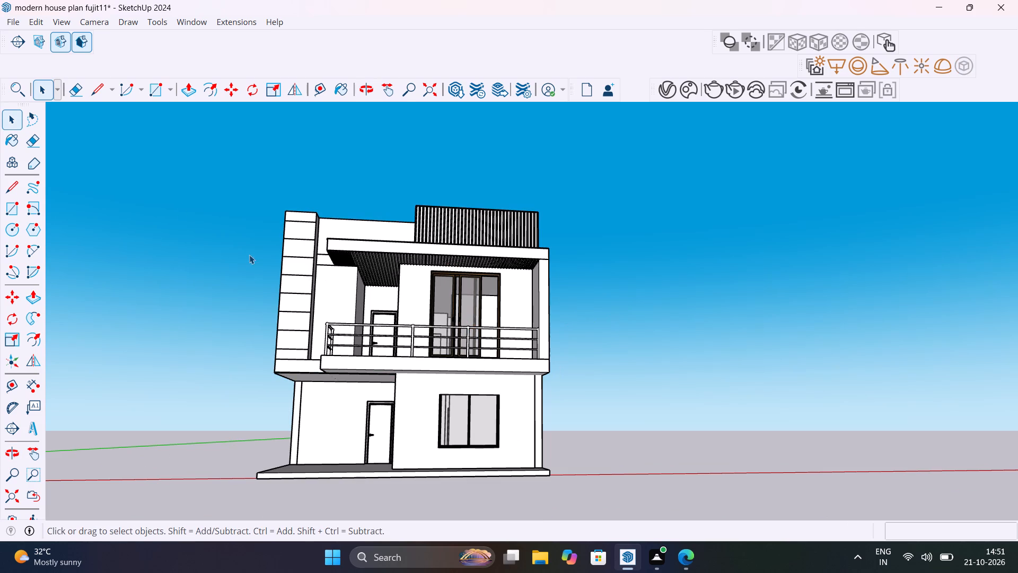
left_click(39, 21)
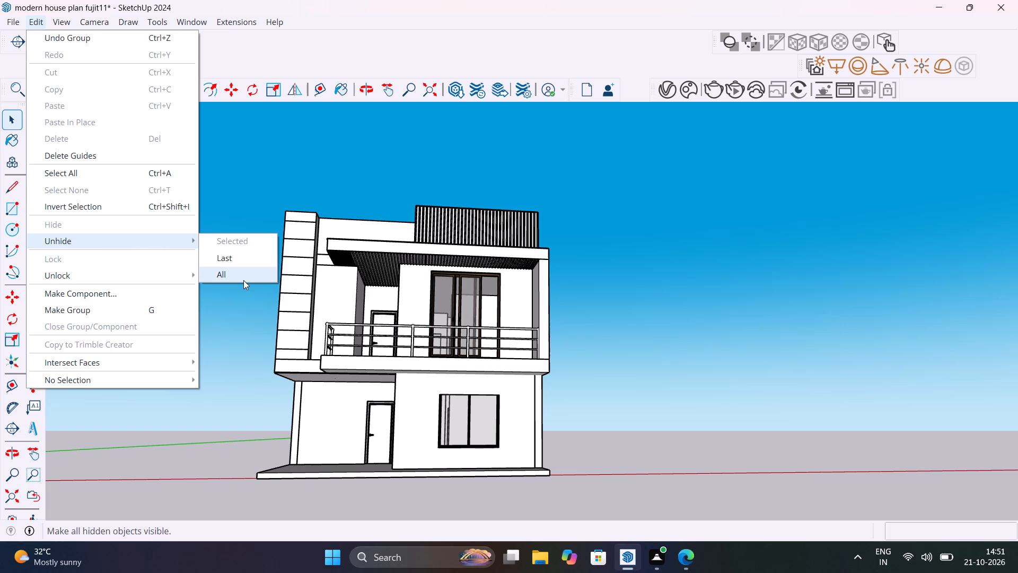
left_click(243, 280)
Examine the house front, balcony, side wall and entrance porch from several angles with all objects shown.
middle_click_drag(344, 349, 349, 413)
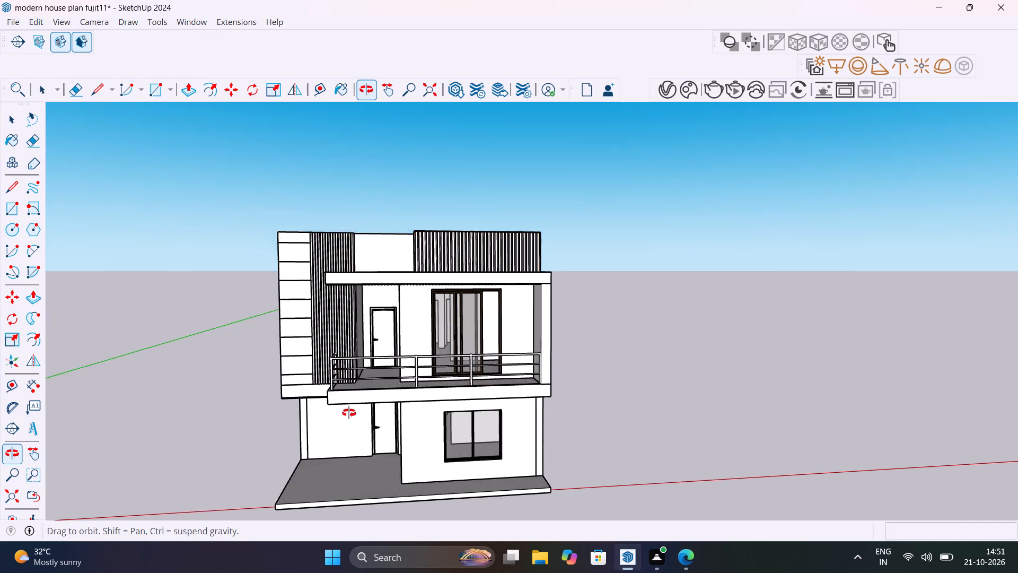
middle_click_drag(349, 413, 482, 311)
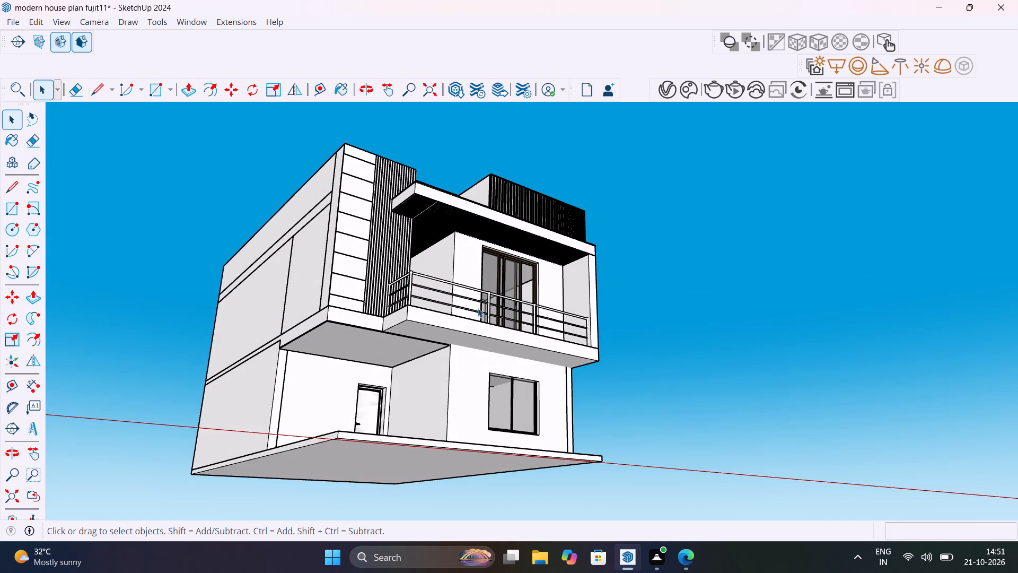
middle_click_drag(472, 276, 340, 393)
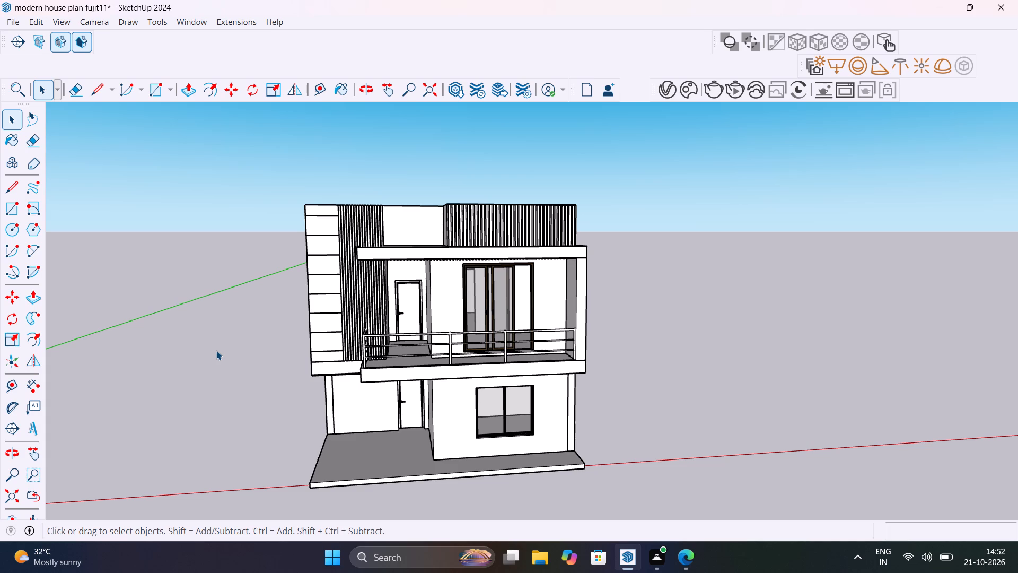
scroll(398, 316, "up", 7)
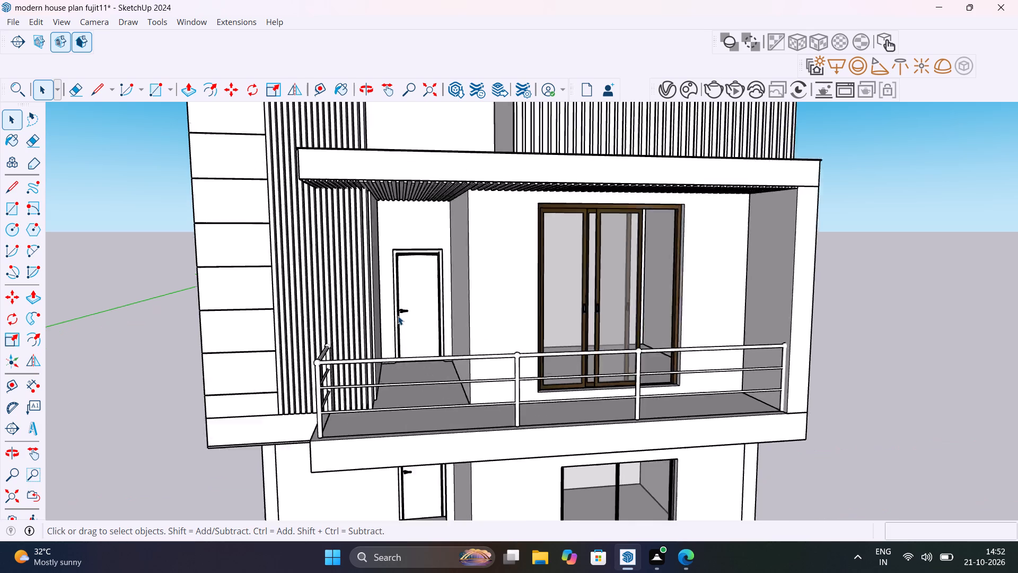
scroll(398, 316, "up", 2)
middle_click_drag(423, 319, 556, 295)
scroll(556, 296, "down", 6)
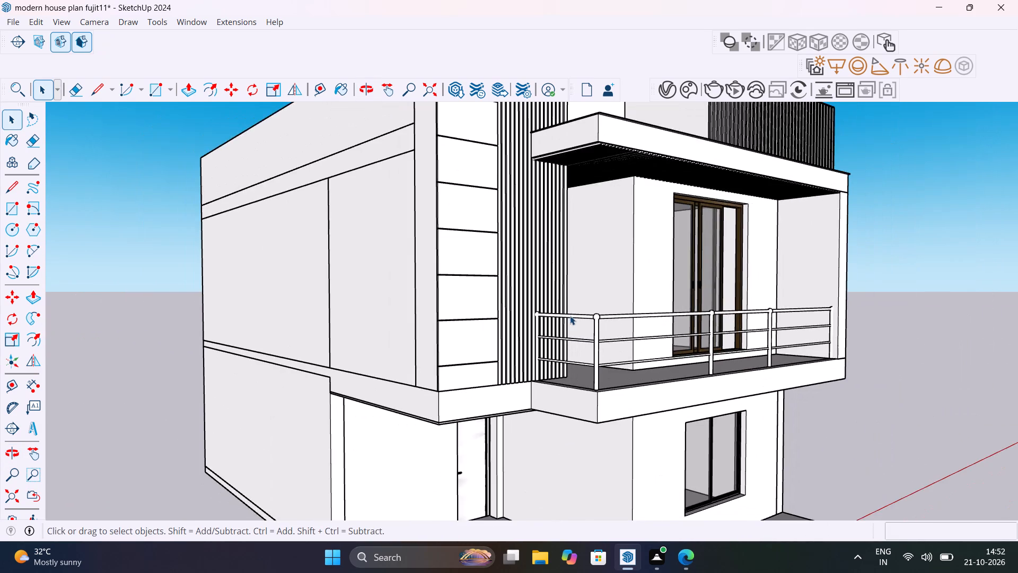
scroll(570, 315, "down", 6)
middle_click_drag(572, 315, 543, 365)
scroll(543, 365, "down", 1)
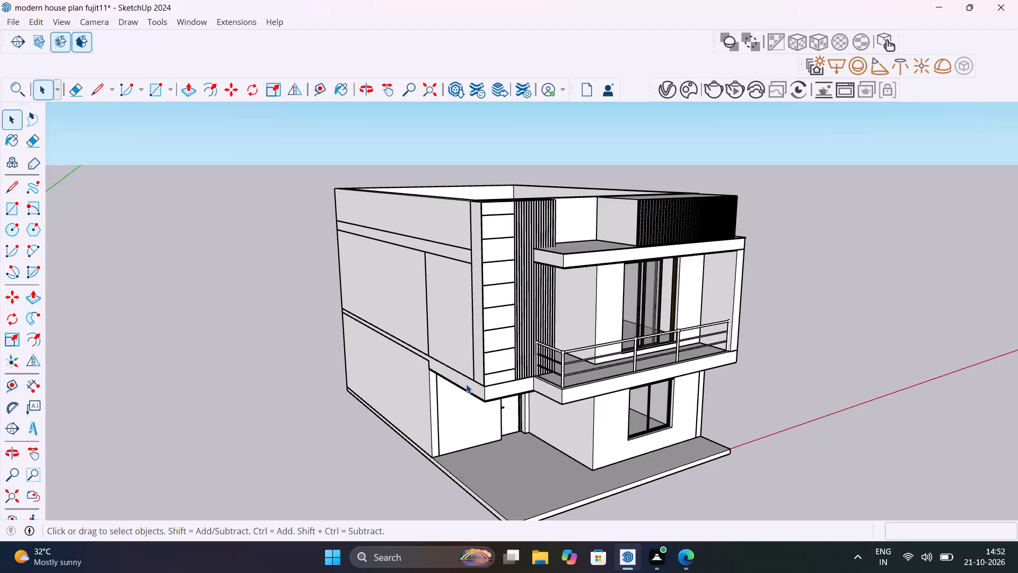
middle_click_drag(550, 447, 528, 312)
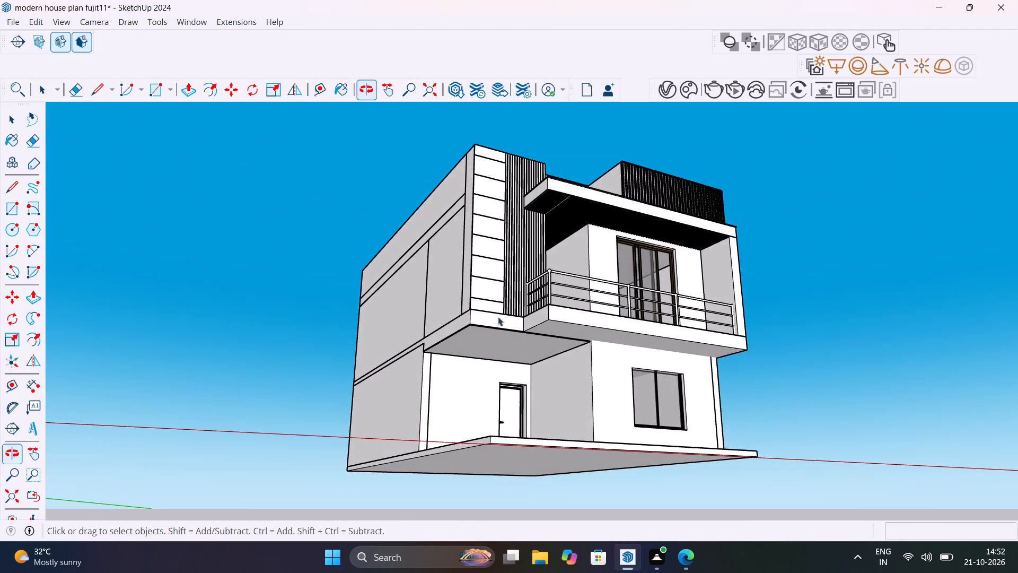
Open the entrance porch soffit panel's group and copy its outer side edge 1" inward along the underside.
scroll(444, 322, "up", 11)
middle_click_drag(511, 369, 442, 302)
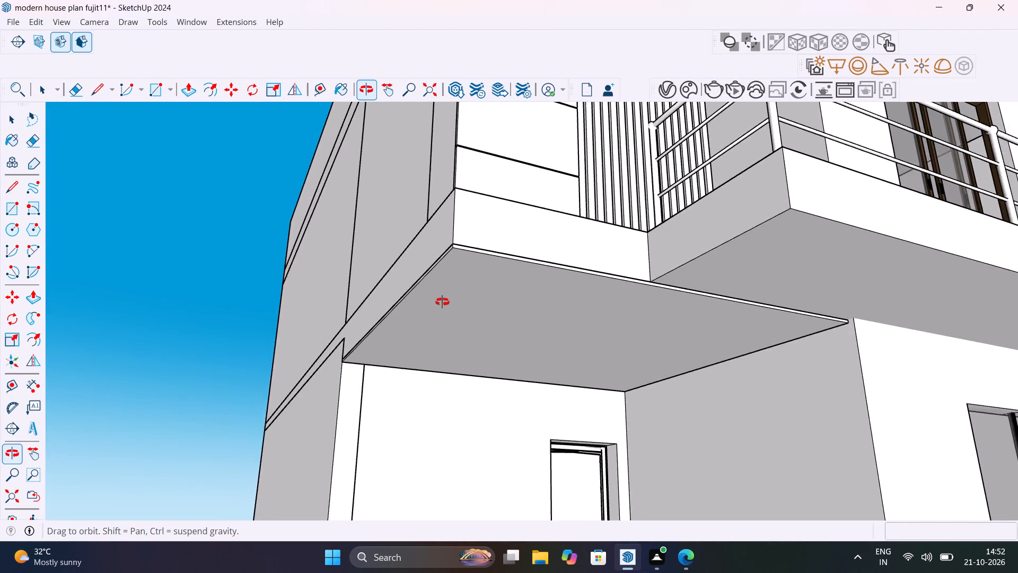
middle_click_drag(442, 302, 373, 272)
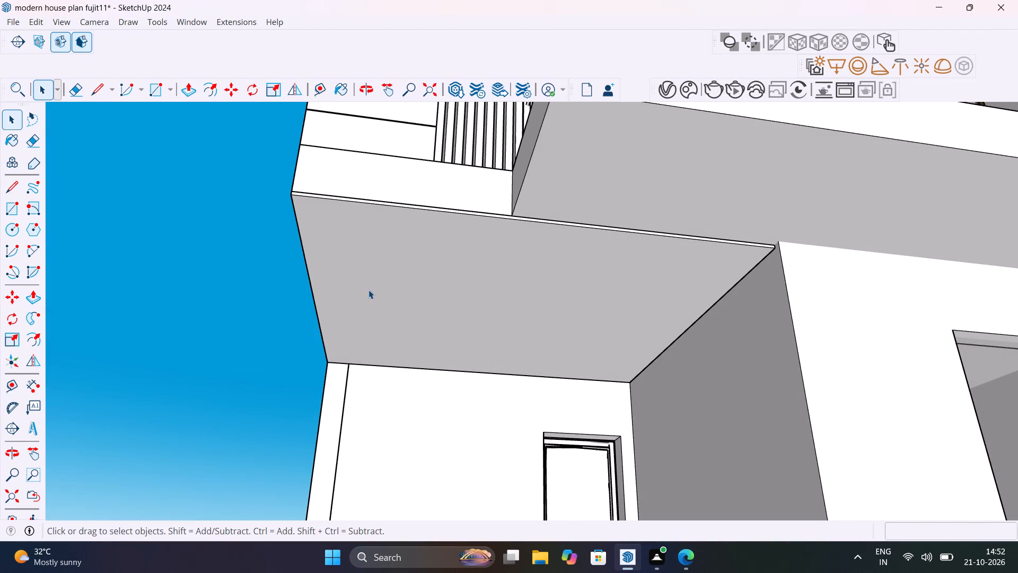
middle_click_drag(368, 289, 538, 296, "shift")
double_click(520, 239)
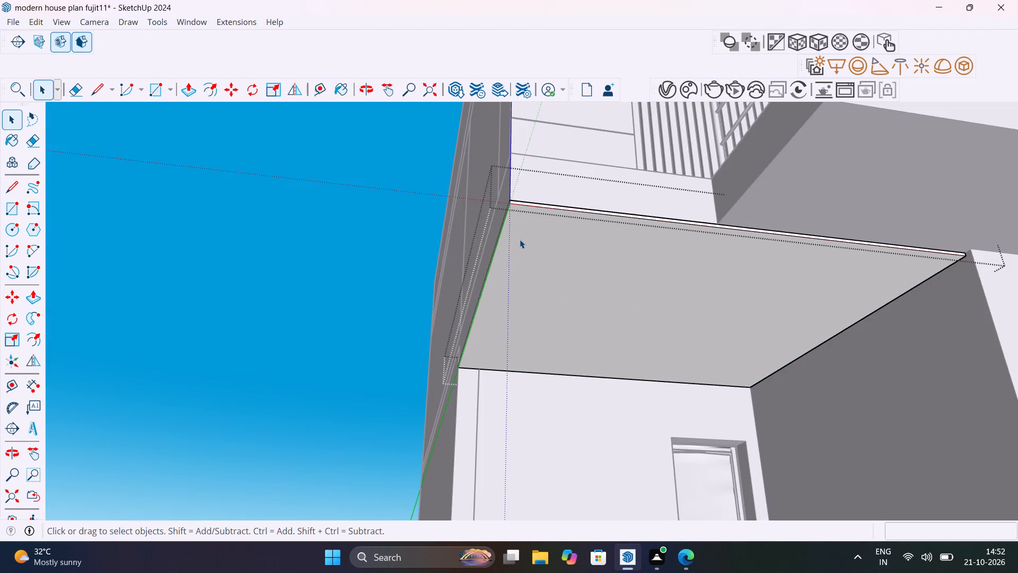
scroll(520, 239, "up", 9)
middle_click_drag(520, 240, 525, 314)
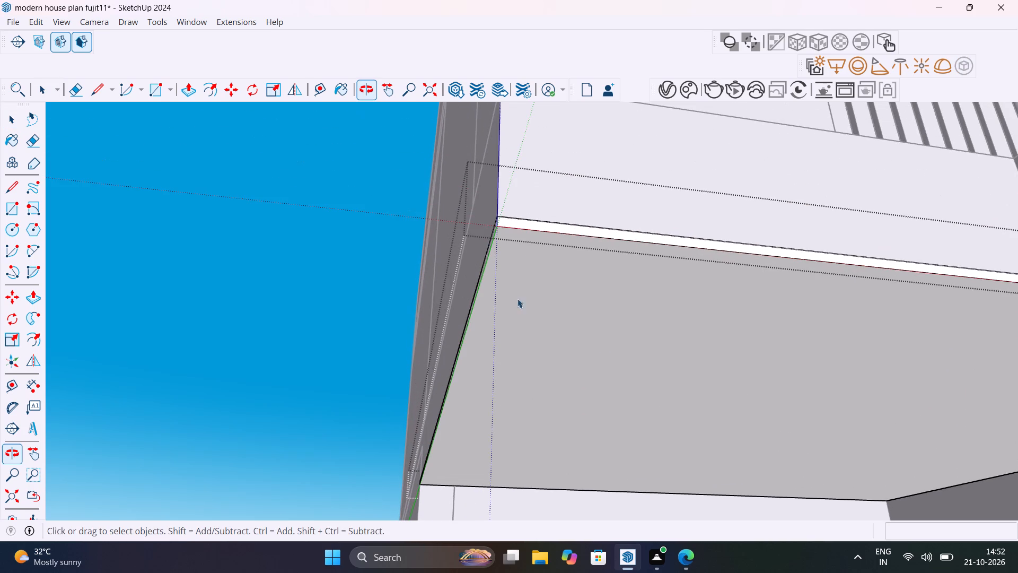
scroll(487, 227, "up", 15)
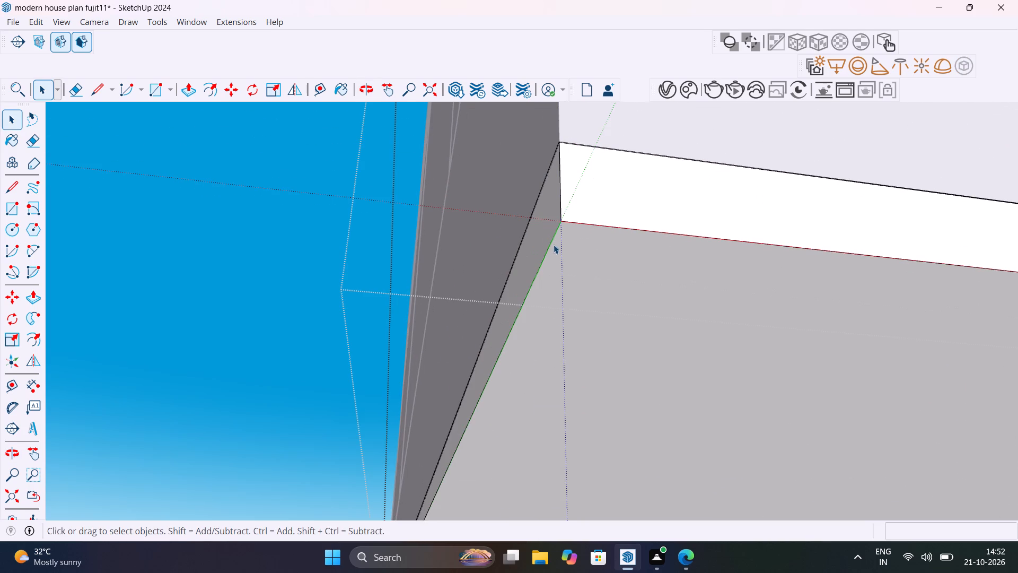
left_click(552, 240)
key("m")
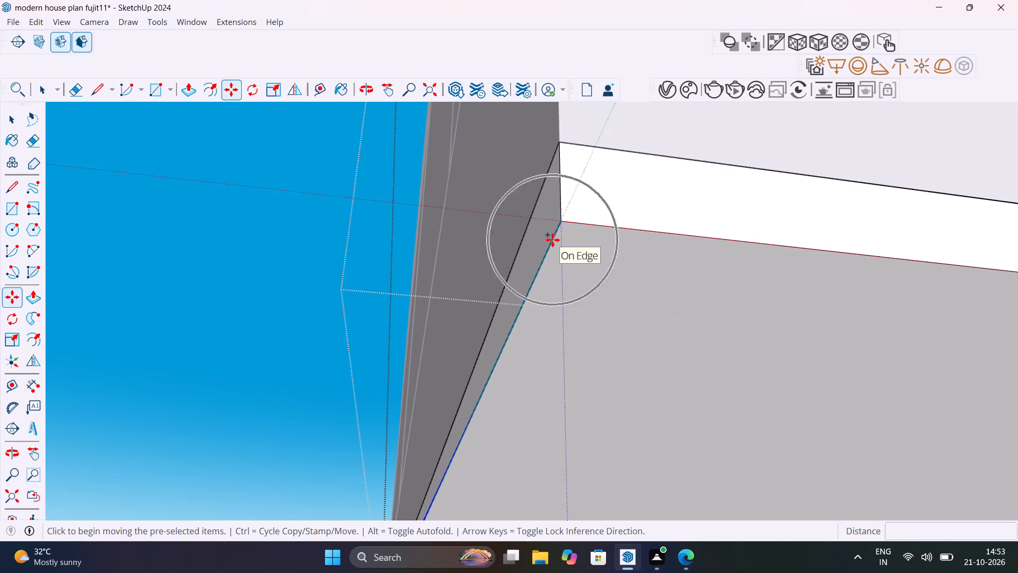
left_click(561, 221)
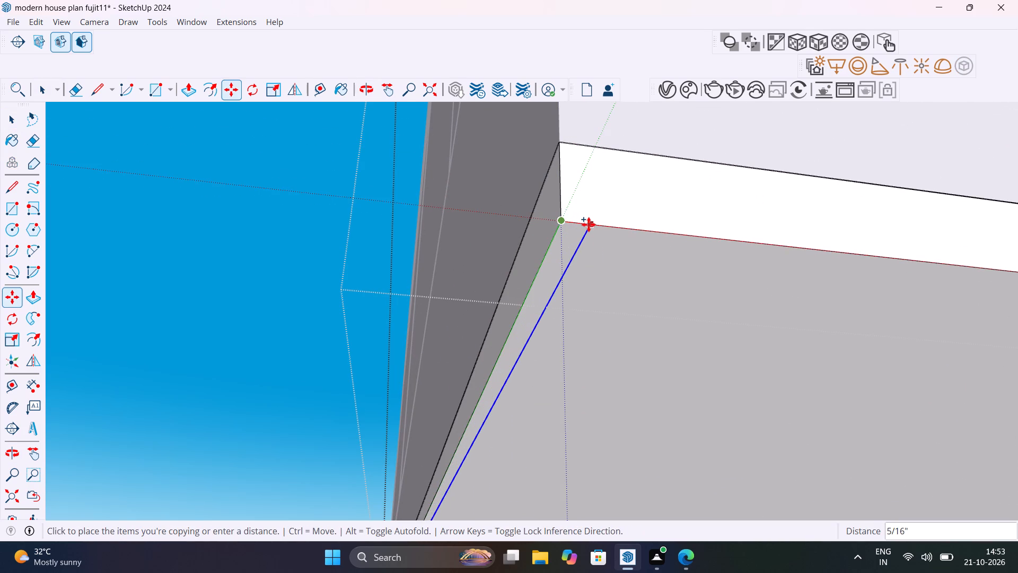
type("5\"")
key("Return")
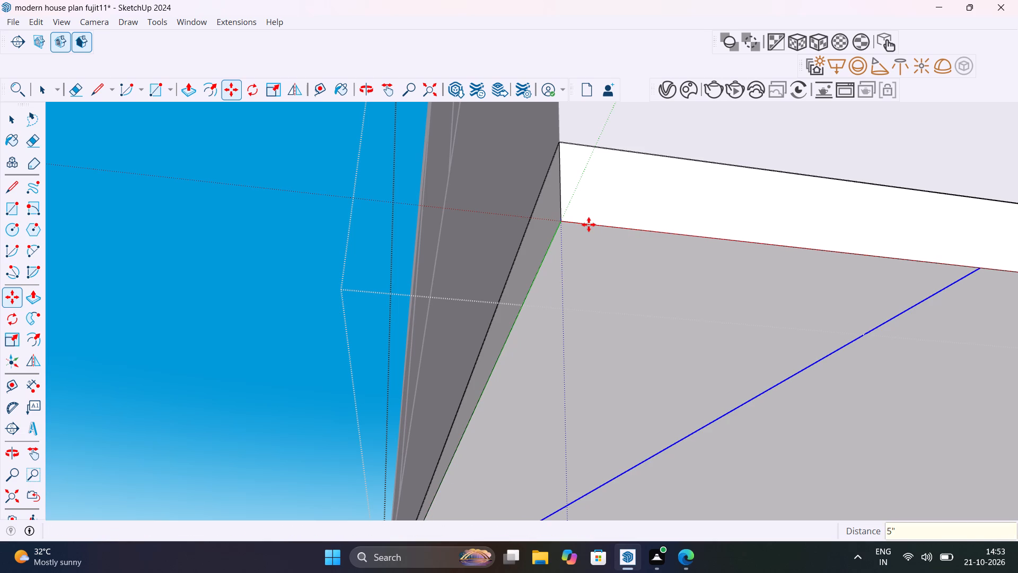
type("2\"")
key("Return")
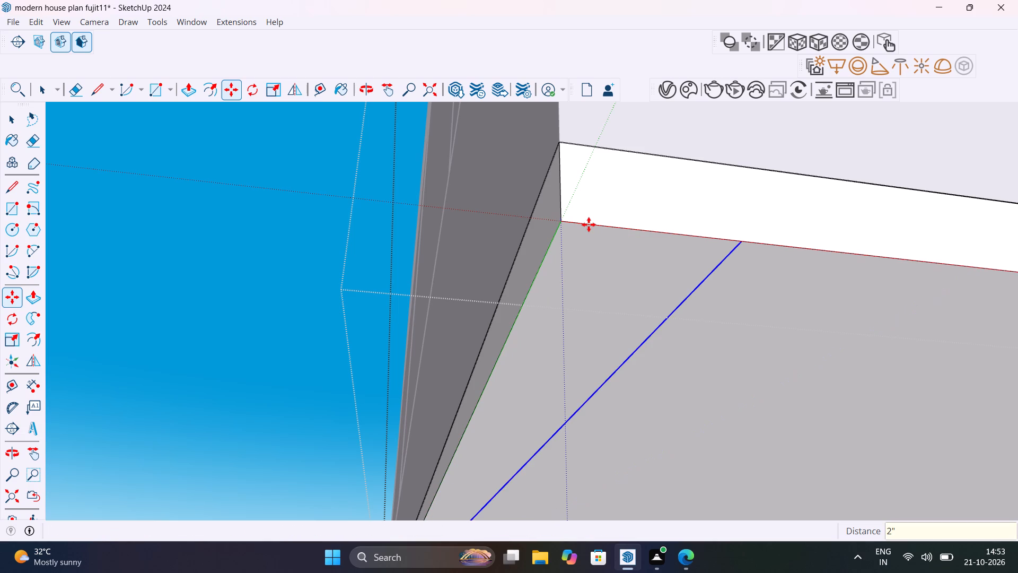
type("1\"")
key("Return")
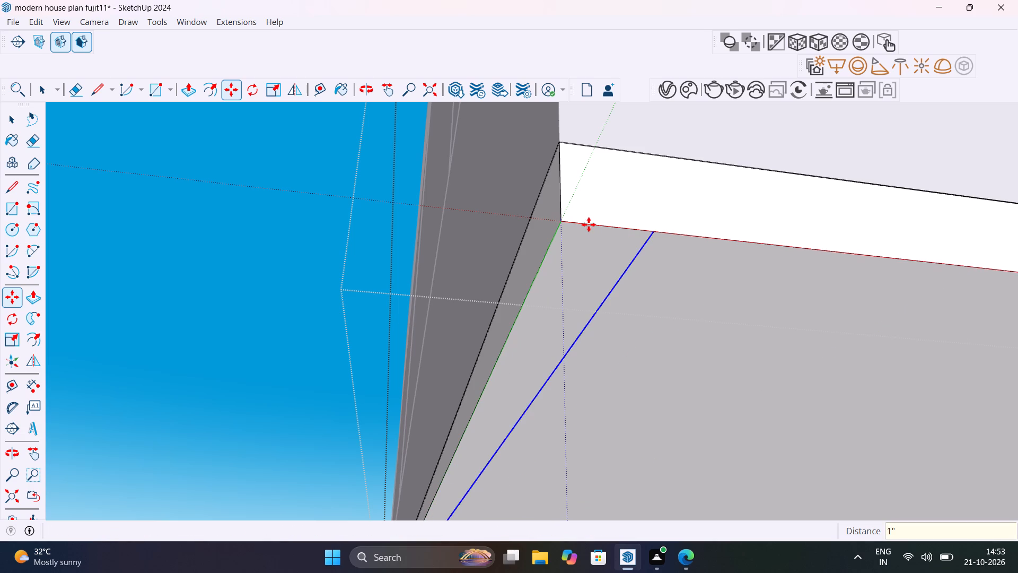
Copy the 1" strip and its edges 11' 5" across the soffit panel to its opposite side edge.
scroll(589, 227, "down", 6)
scroll(614, 275, "down", 1)
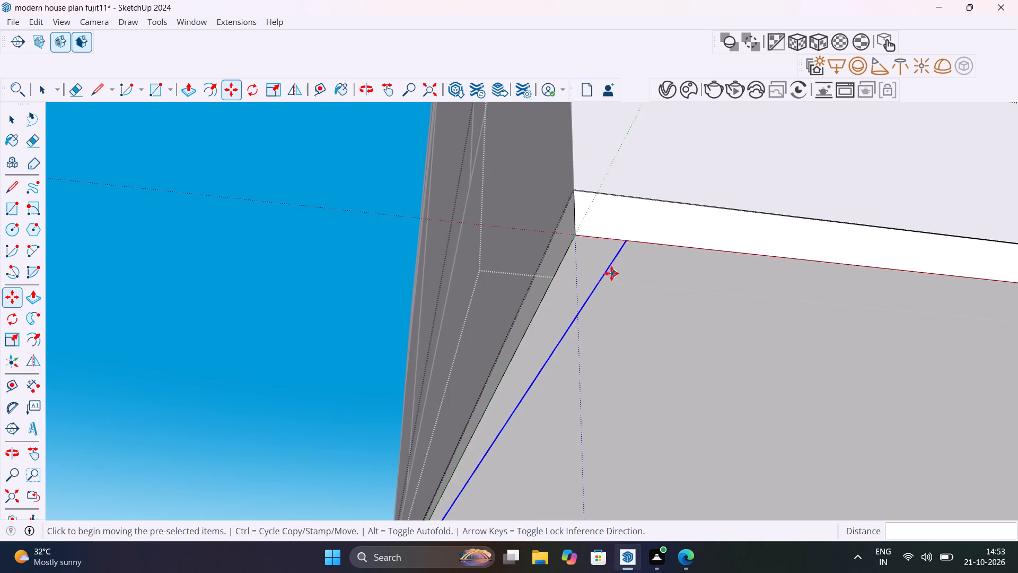
middle_click_drag(552, 285, 481, 283)
key("space")
left_click(590, 257)
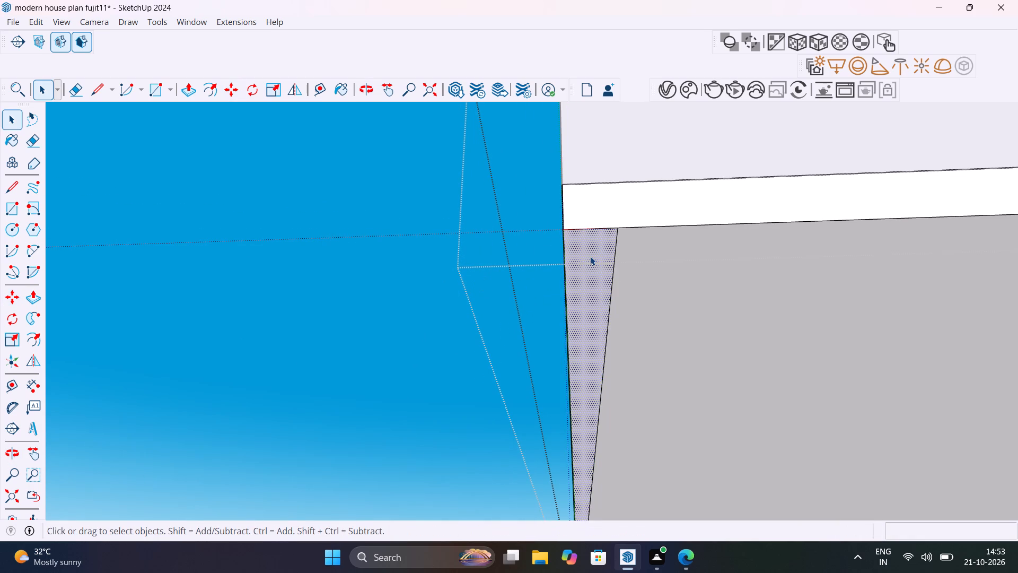
double_click(590, 256)
key("m")
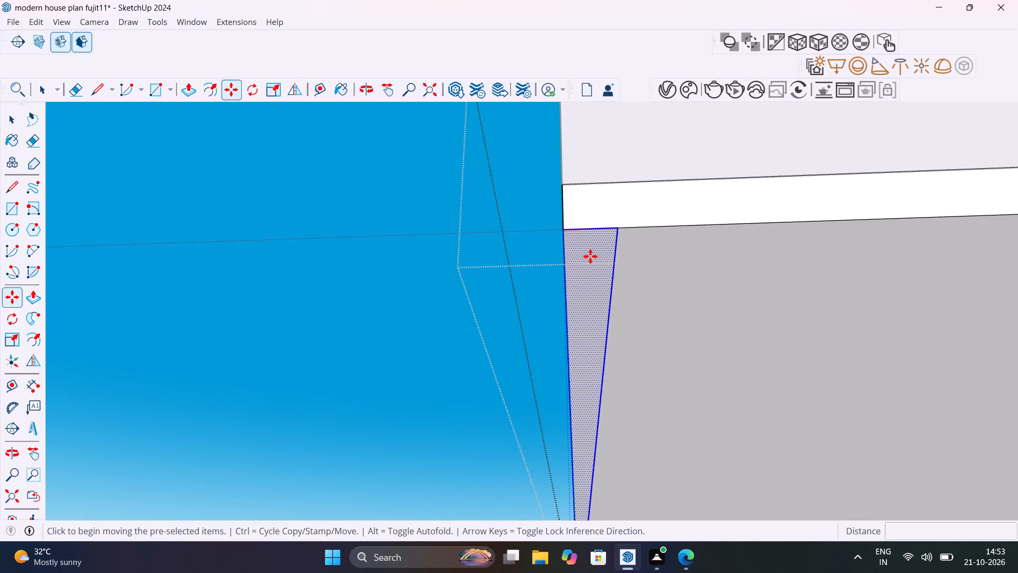
left_click(621, 231)
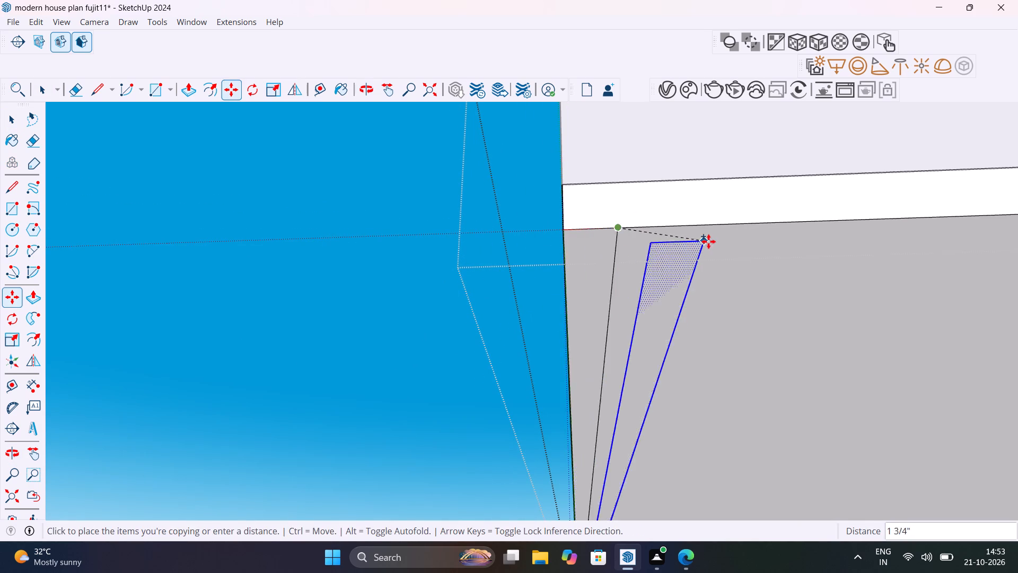
scroll(708, 241, "down", 18)
middle_click_drag(748, 249, 357, 256)
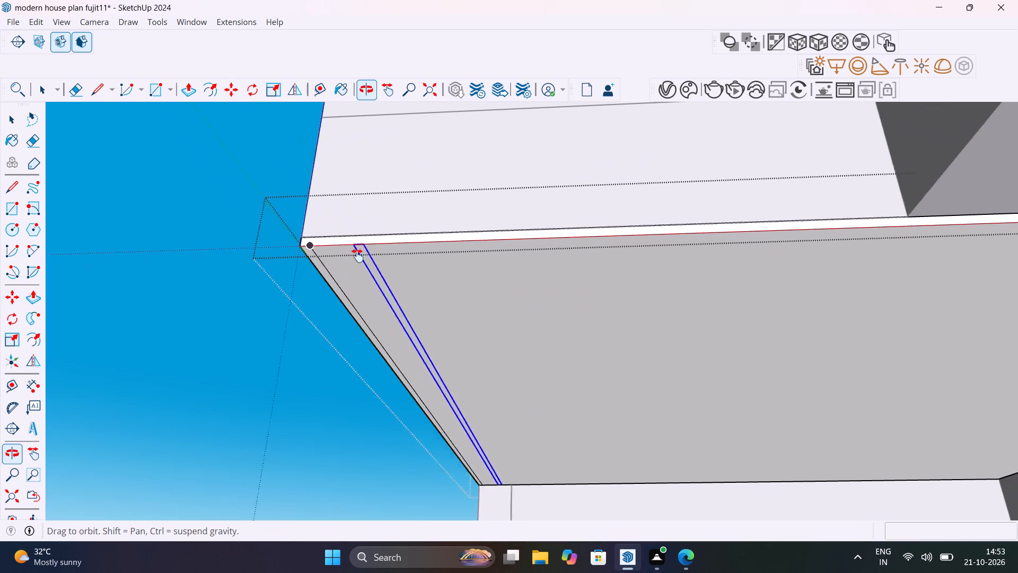
middle_click_drag(357, 256, 355, 256)
scroll(495, 257, "down", 14)
scroll(811, 249, "up", 11)
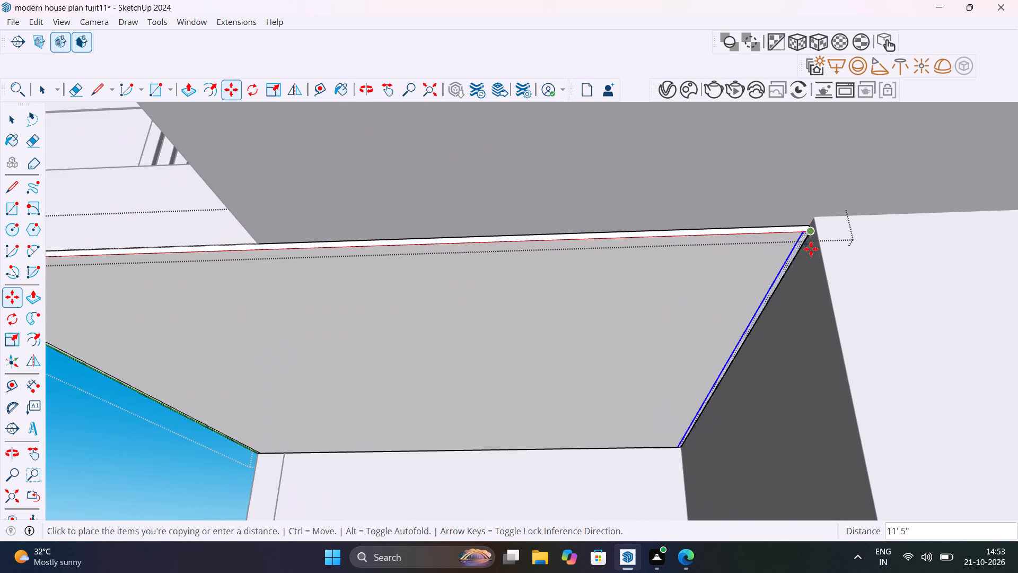
scroll(811, 249, "up", 16)
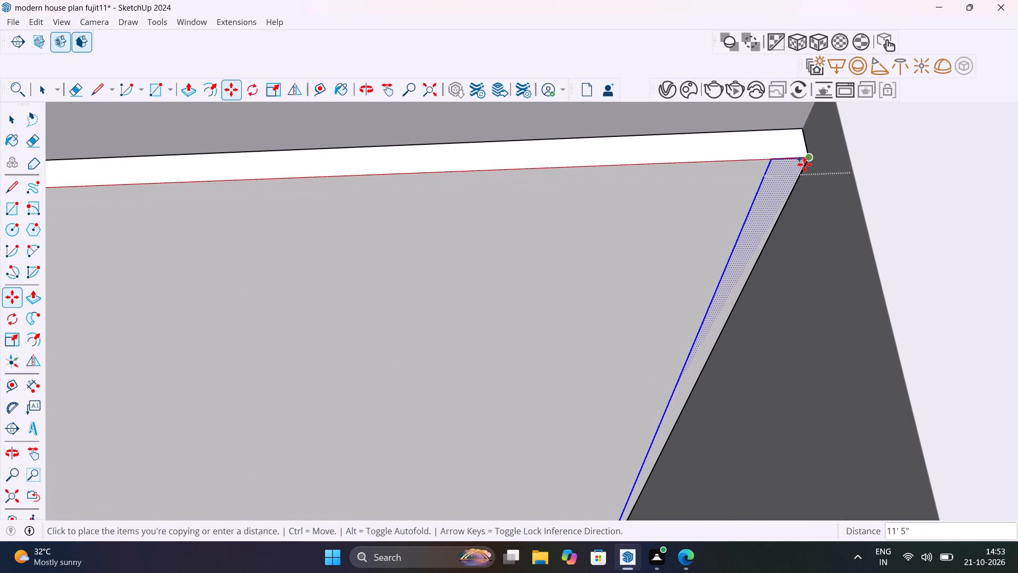
left_click(805, 163)
Divide the strip's copy distance into 35 equal spacings across the soffit panel, after trying 10, 25, 30 and 40.
scroll(716, 237, "down", 20)
scroll(716, 237, "down", 8)
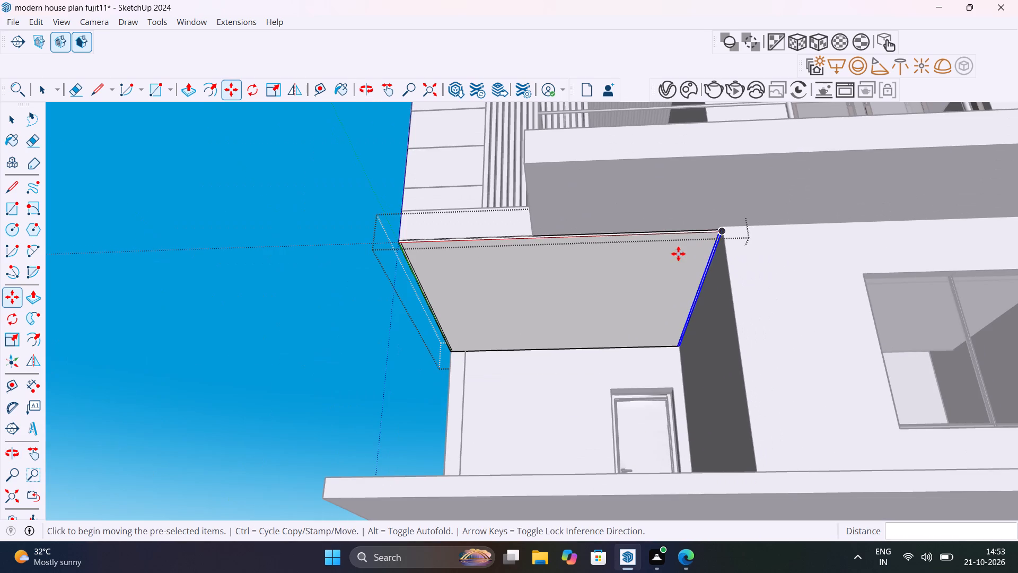
type("10/")
key("Return")
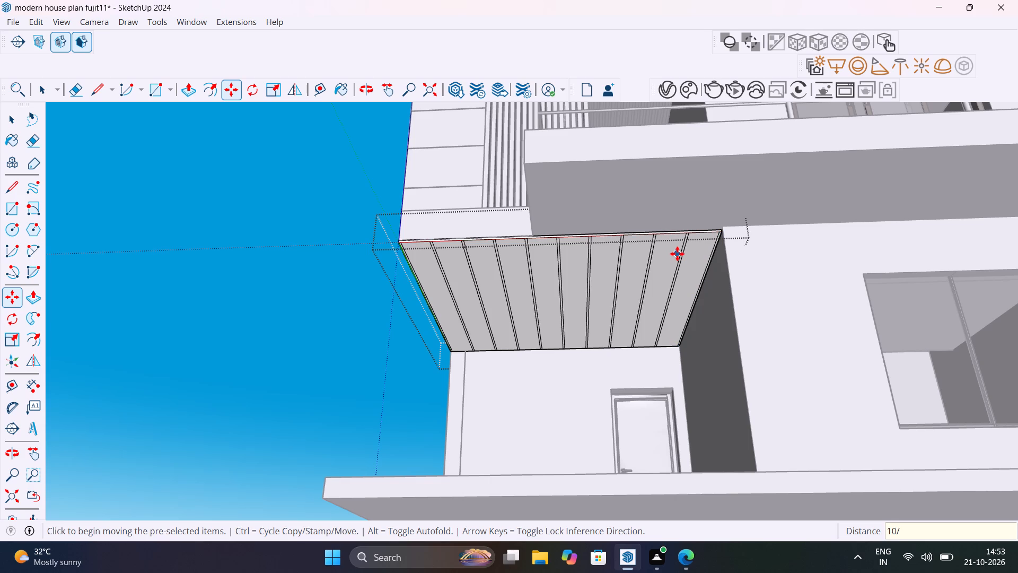
type("25/")
key("Return")
type("30/")
key("Return")
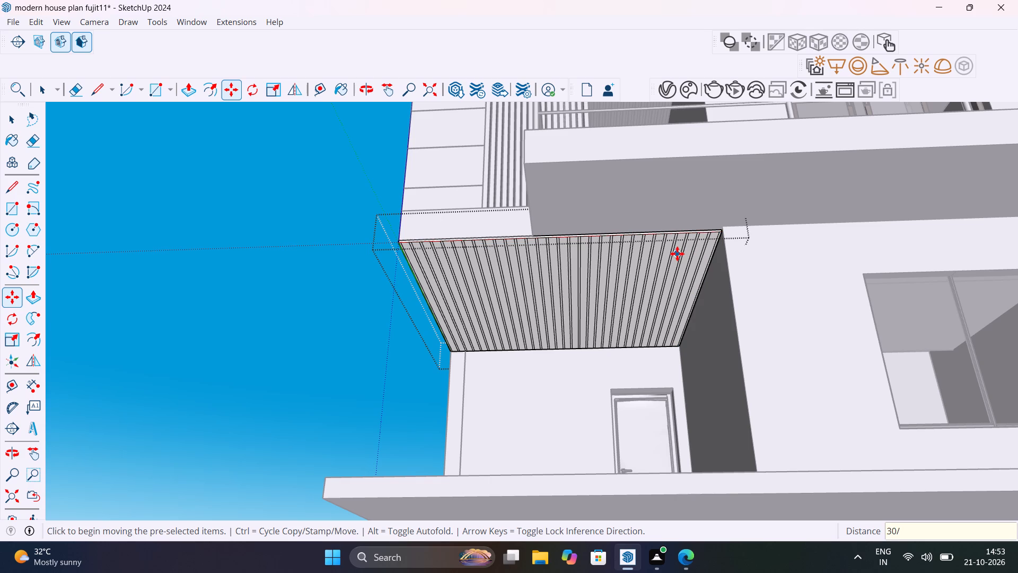
type("40/")
key("Return")
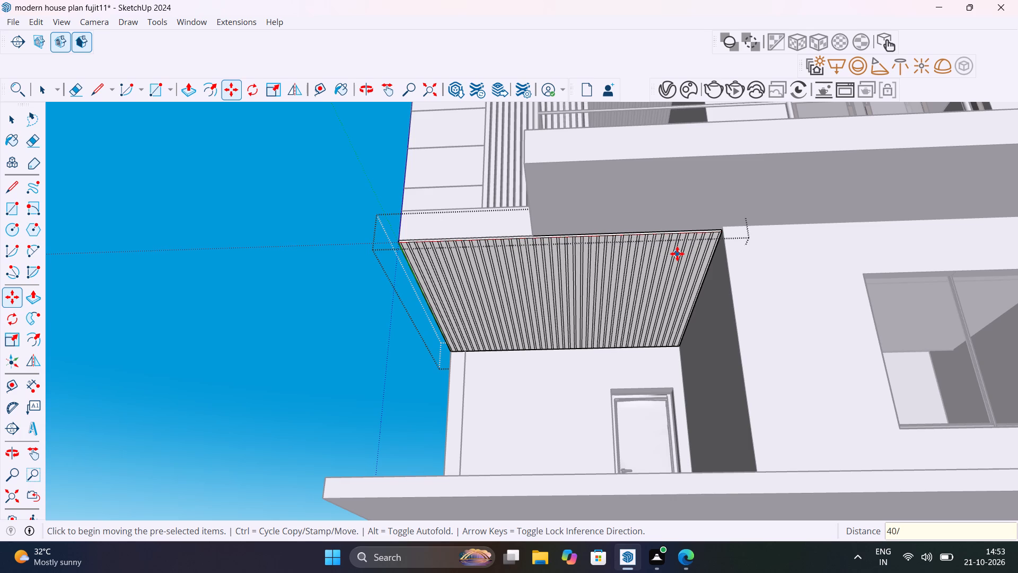
type("35/")
key("Return")
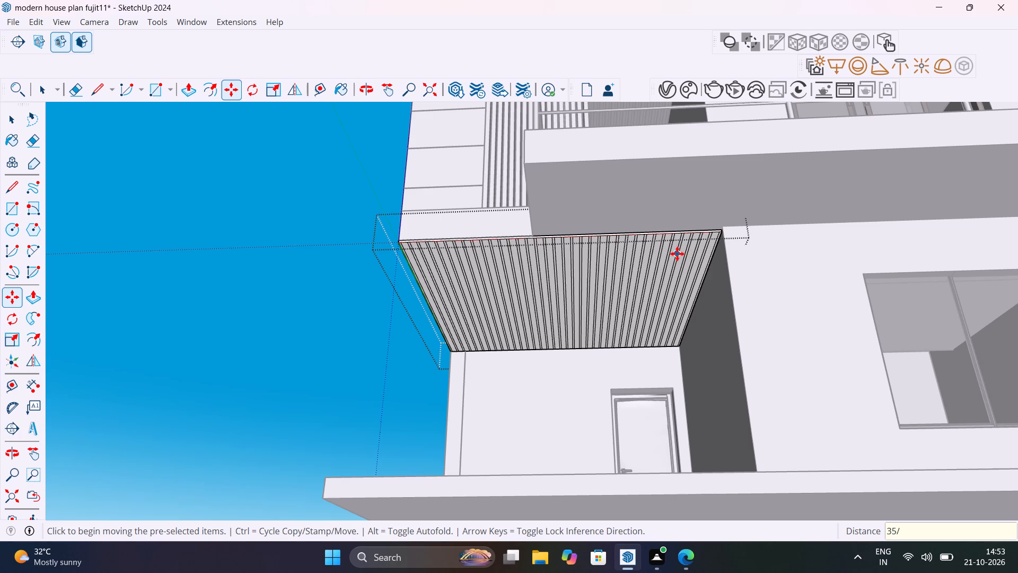
Push the first wide face beside the panel's outer strip 11/16" into the panel with Push/Pull to form a groove.
key("space")
scroll(418, 262, "up", 11)
middle_click_drag(408, 236, 435, 236)
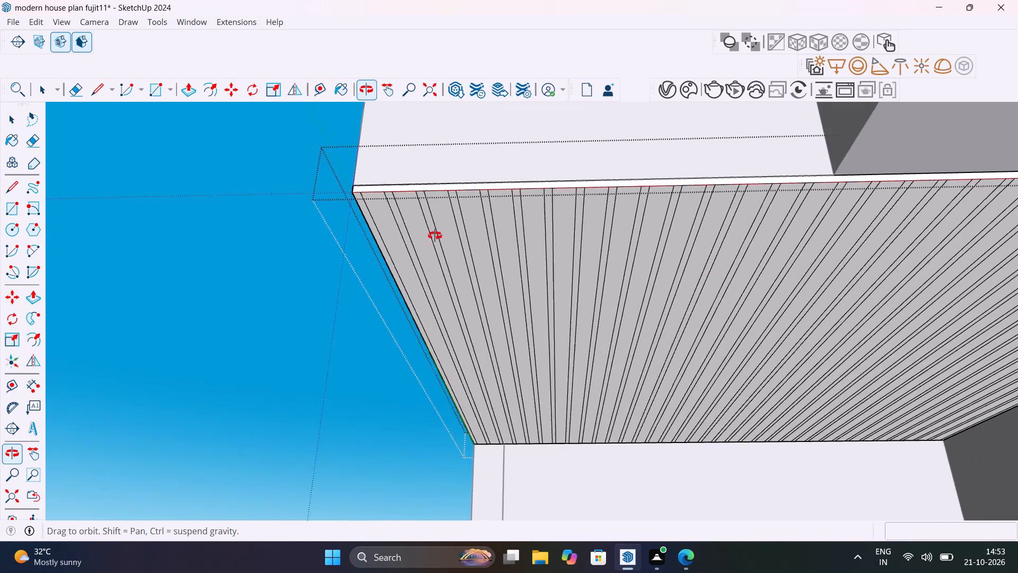
middle_click_drag(435, 236, 476, 239)
scroll(410, 194, "up", 9)
left_click(410, 193)
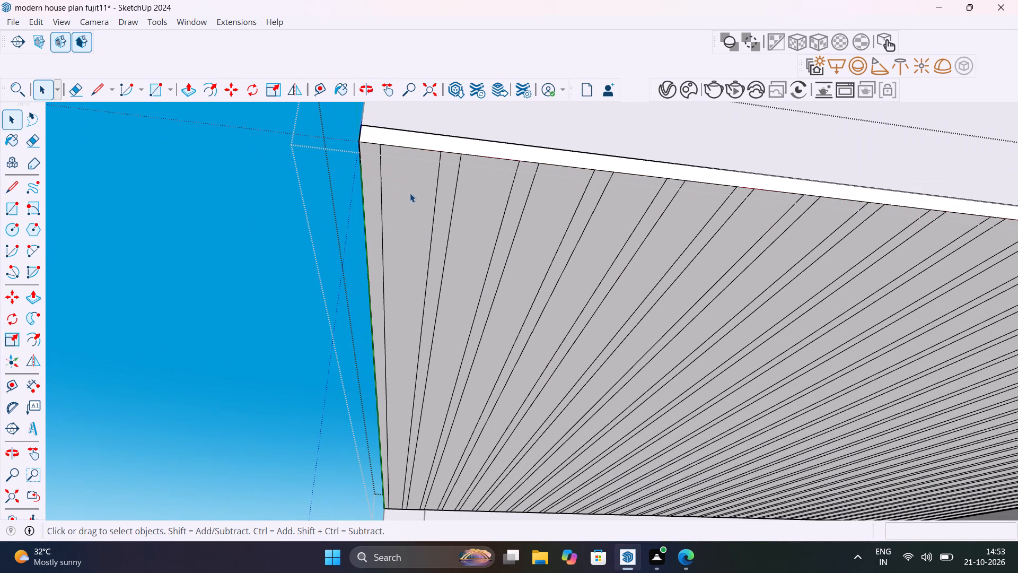
key("p")
left_click(410, 193)
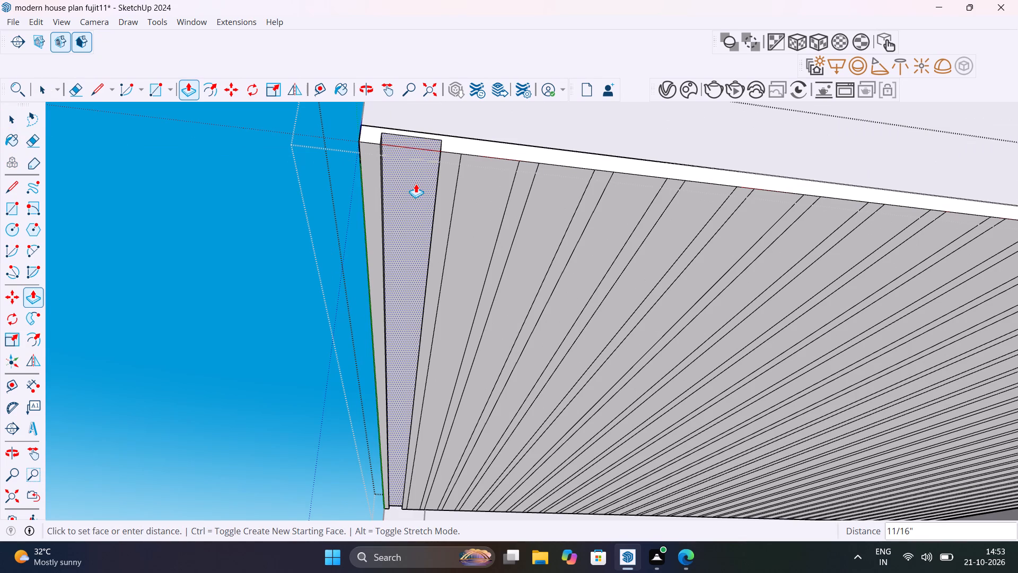
left_click(416, 184)
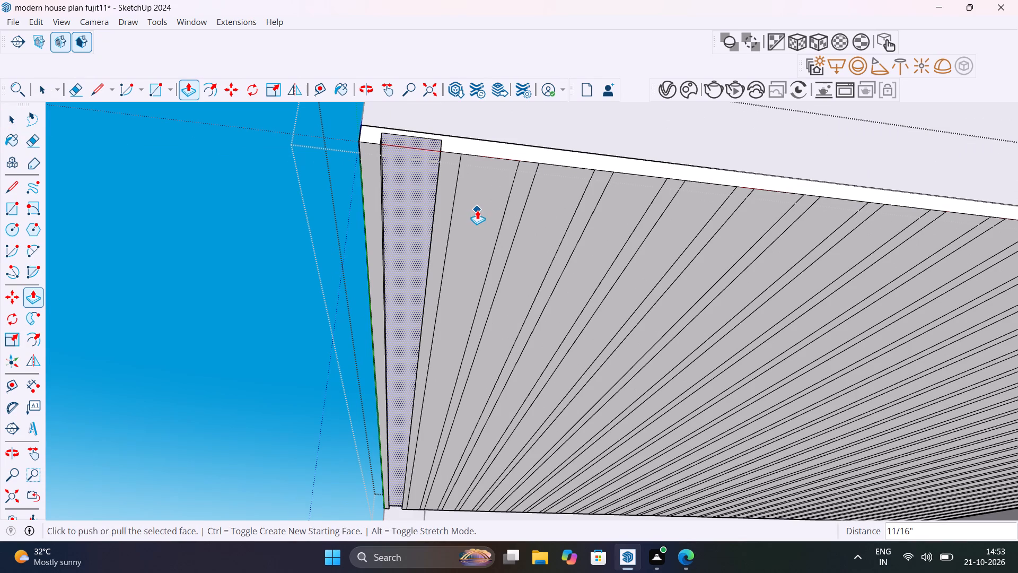
Push the second wide face of the porch soffit panel 11/16" inward with Push/Pull, level with the first groove.
key("space")
left_click(477, 210)
key("p")
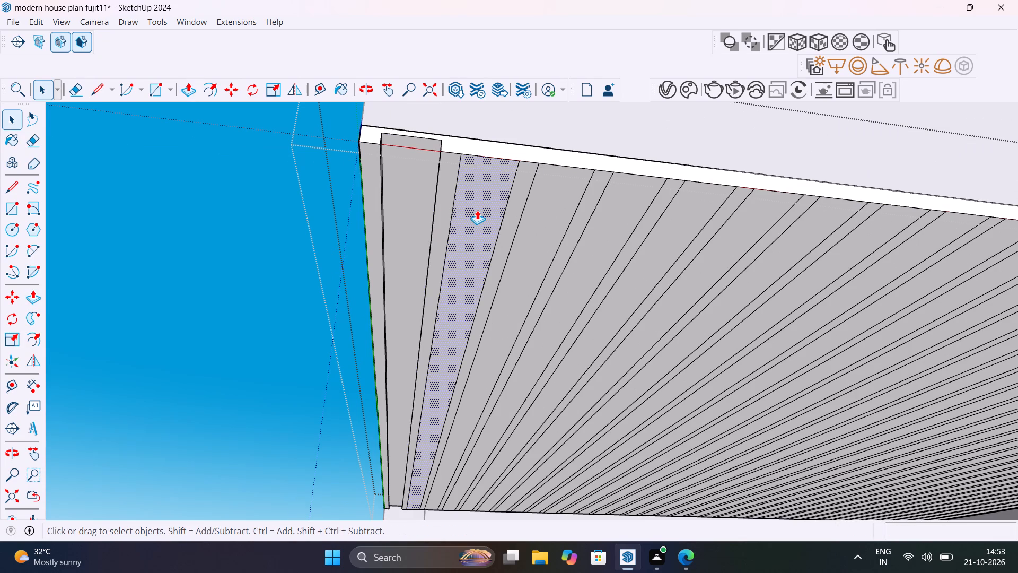
left_click(477, 210)
left_click(422, 181)
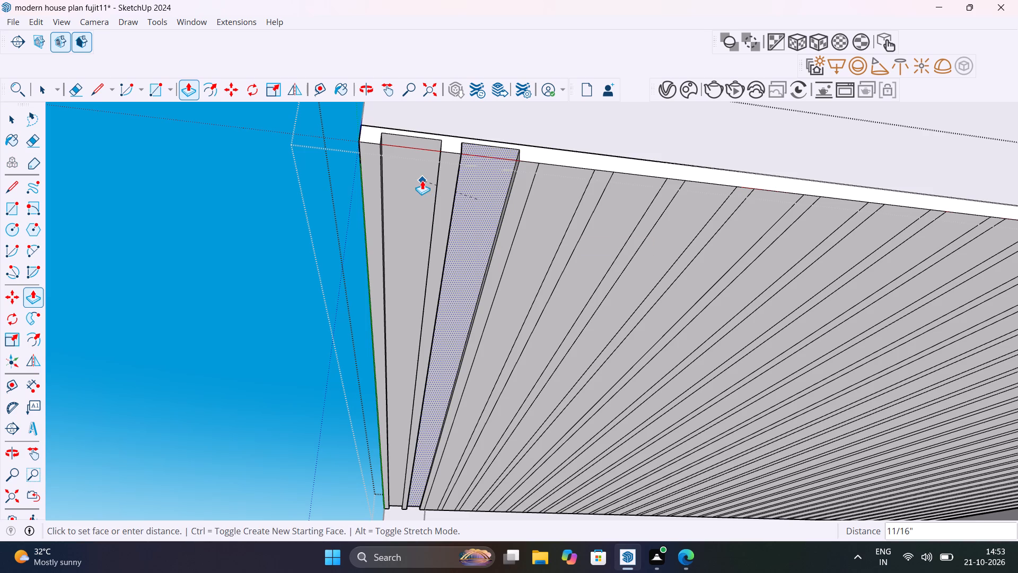
Reopen the soffit panel's group and repeat the 11/16" push on the third, fourth and fifth wide faces.
key("space")
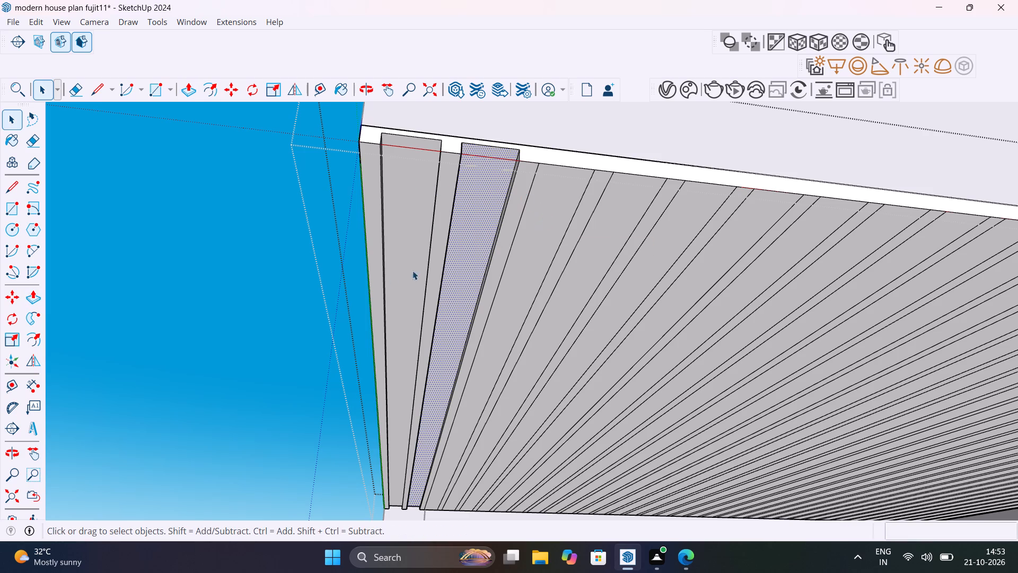
left_click(265, 272)
key("p")
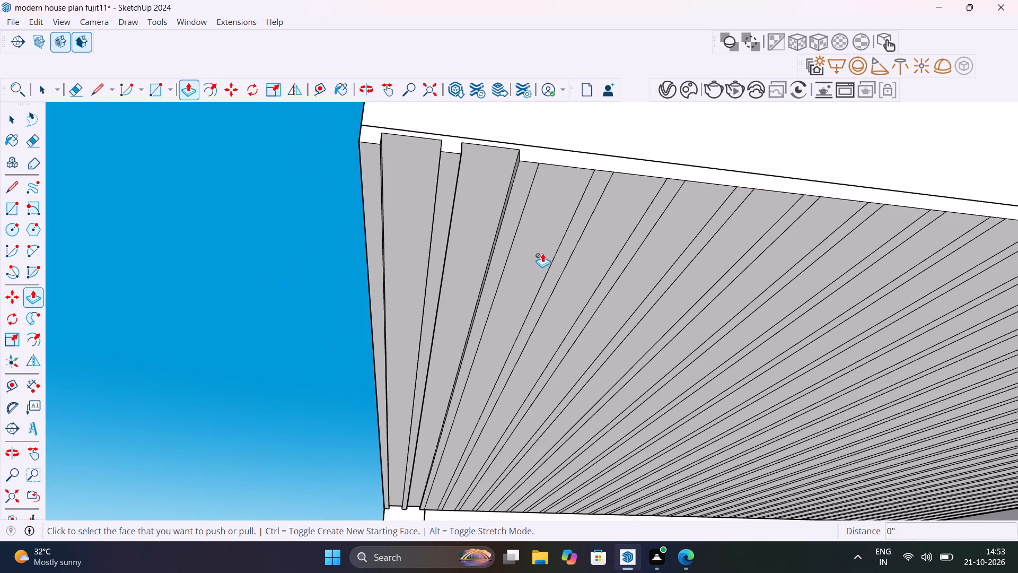
key("space")
double_click(517, 277)
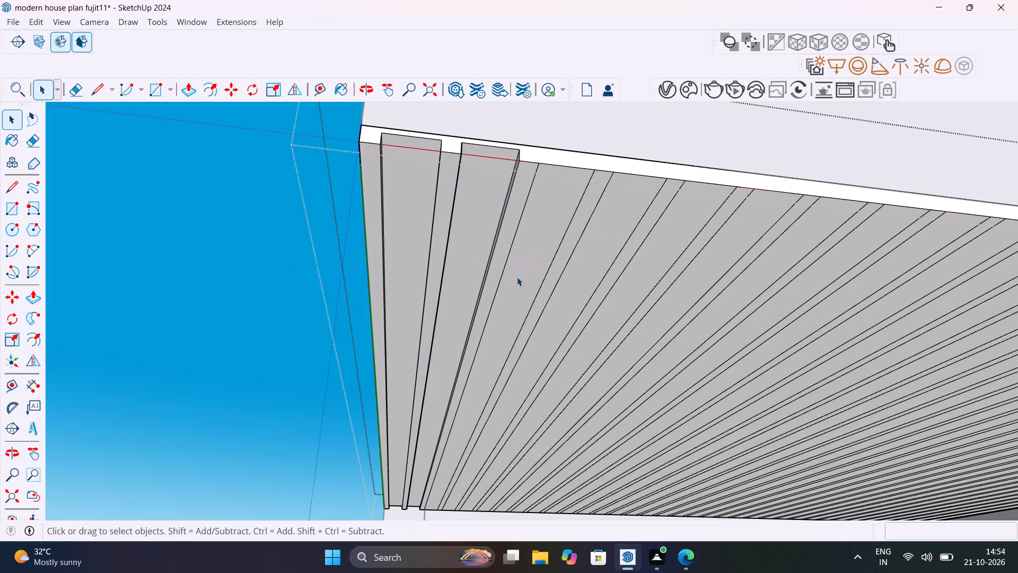
key("p")
double_click(531, 249)
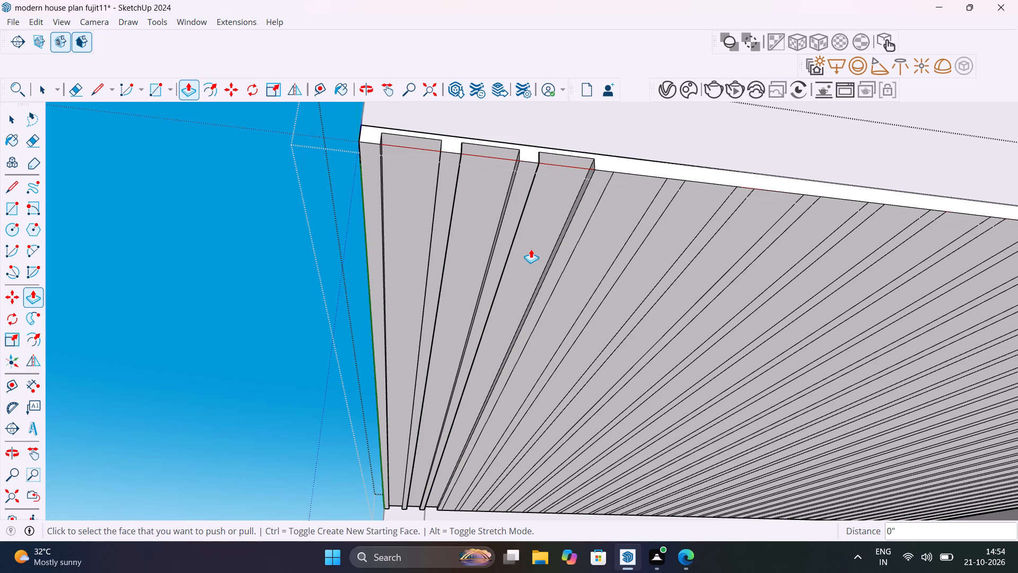
double_click(595, 253)
double_click(640, 274)
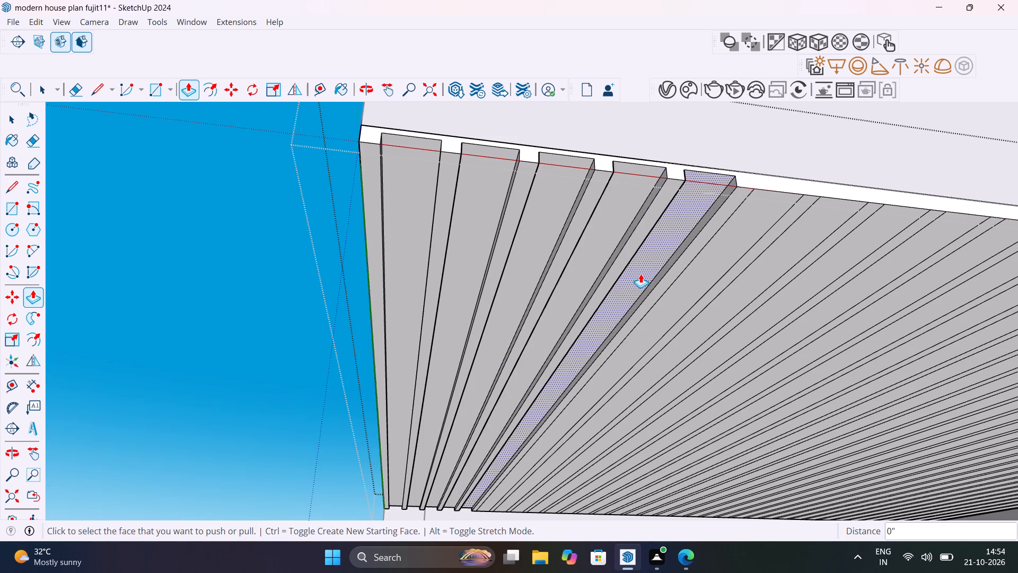
Repeat the 11/16" groove push on the next nine wide faces between the strips across the soffit panel.
middle_click_drag(640, 274, 396, 272, "shift")
double_click(453, 263)
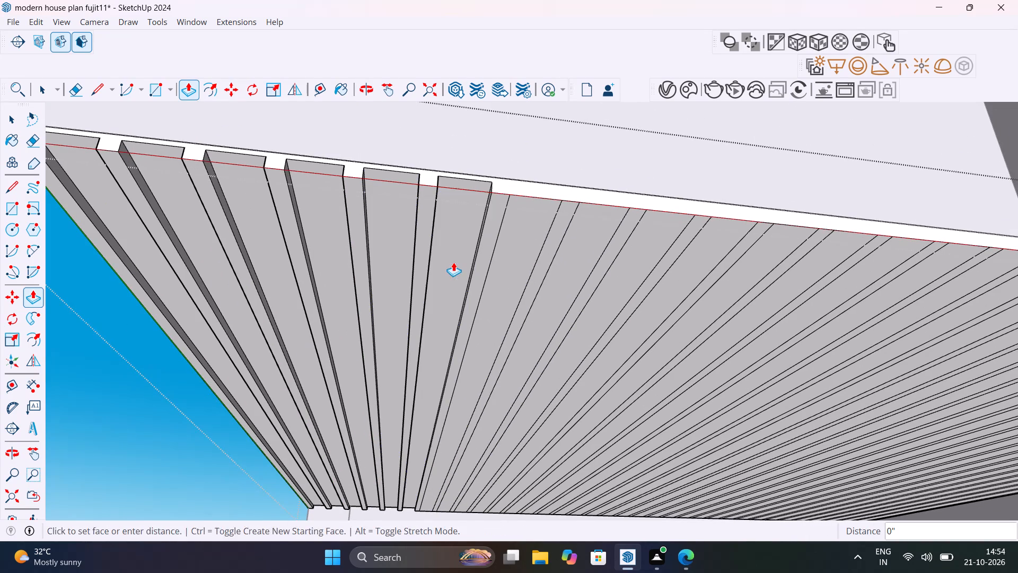
double_click(513, 283)
double_click(555, 287)
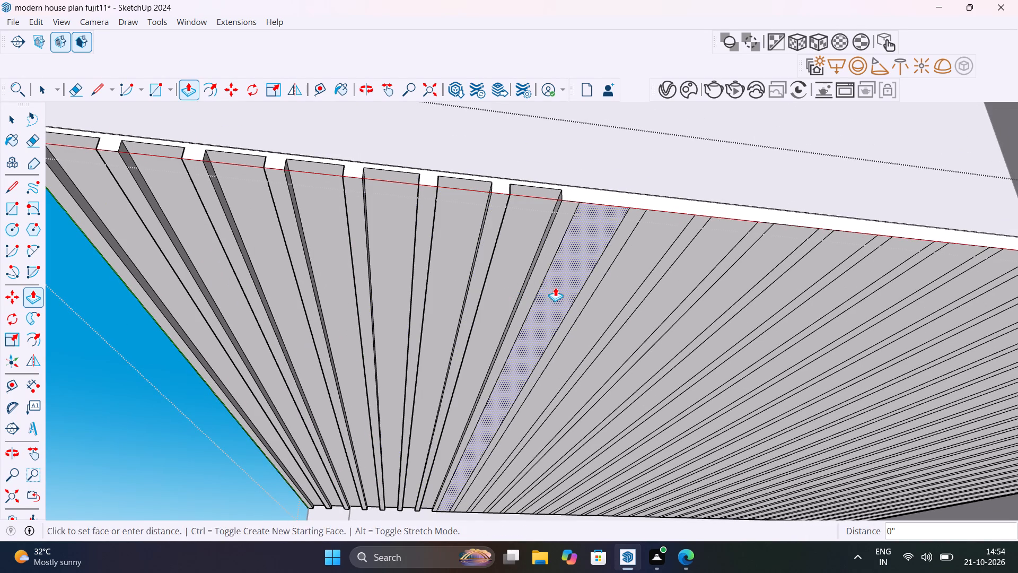
double_click(616, 292)
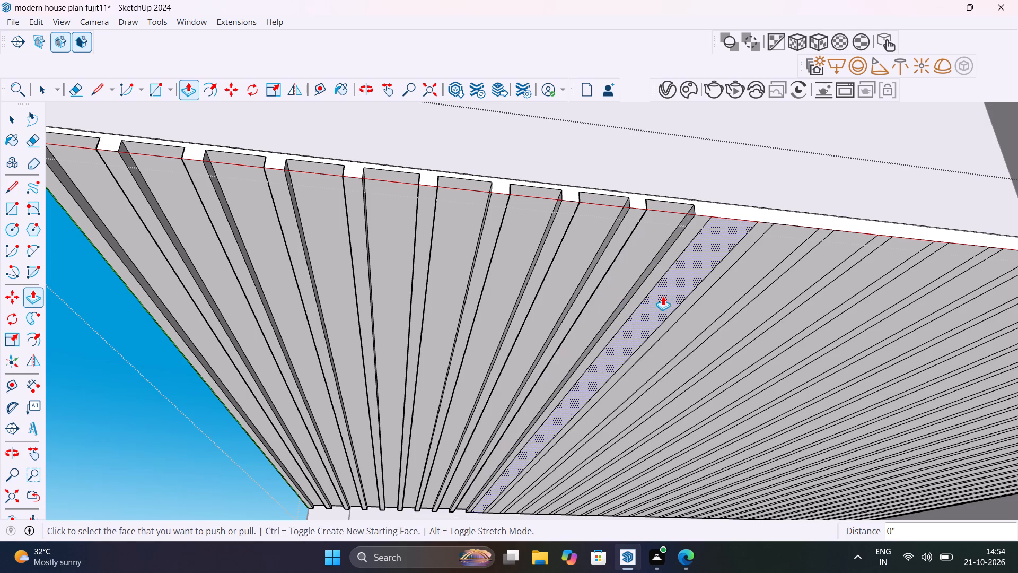
double_click(665, 296)
middle_click_drag(665, 295, 482, 273)
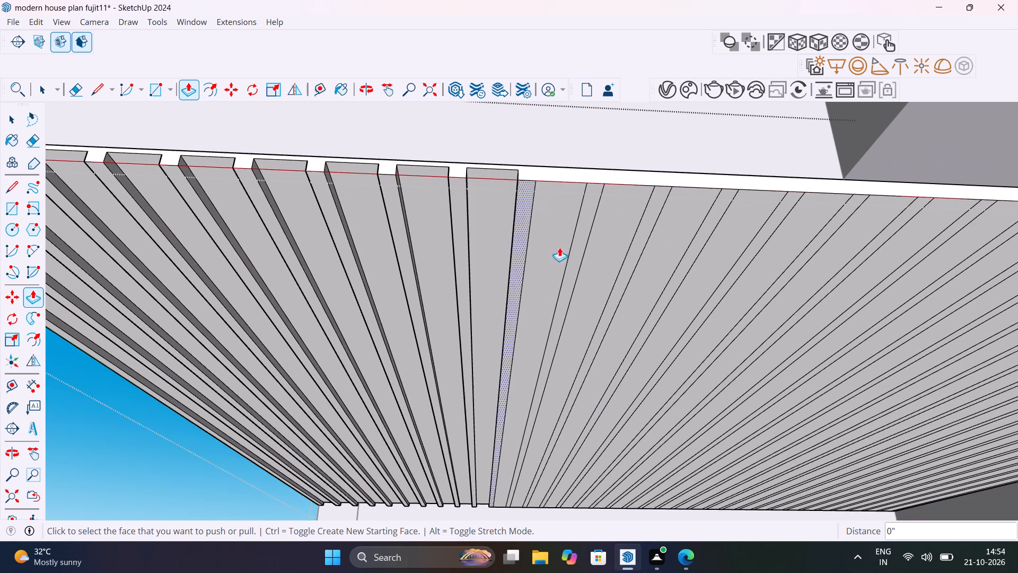
double_click(561, 245)
double_click(602, 260)
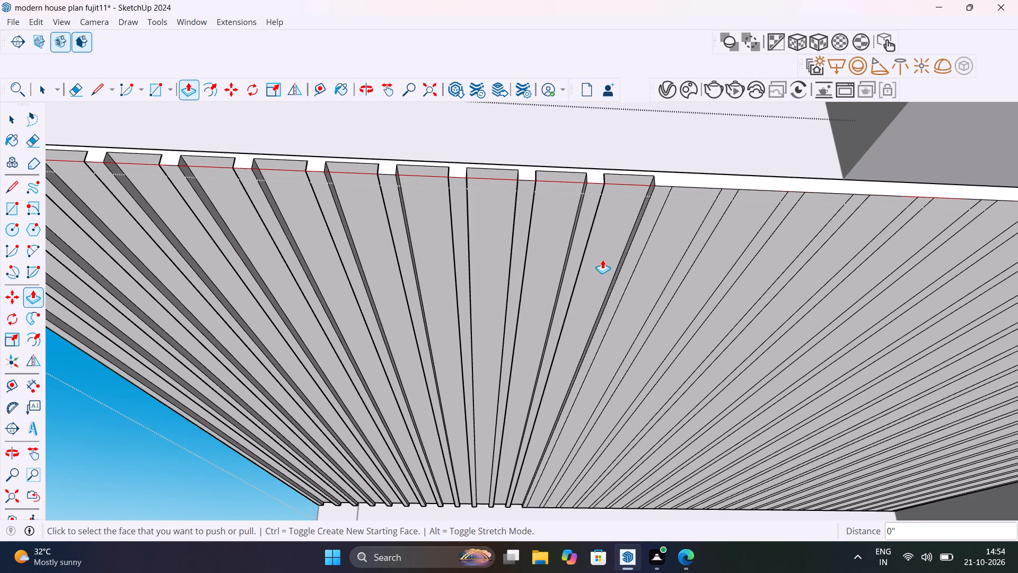
double_click(644, 272)
double_click(704, 274)
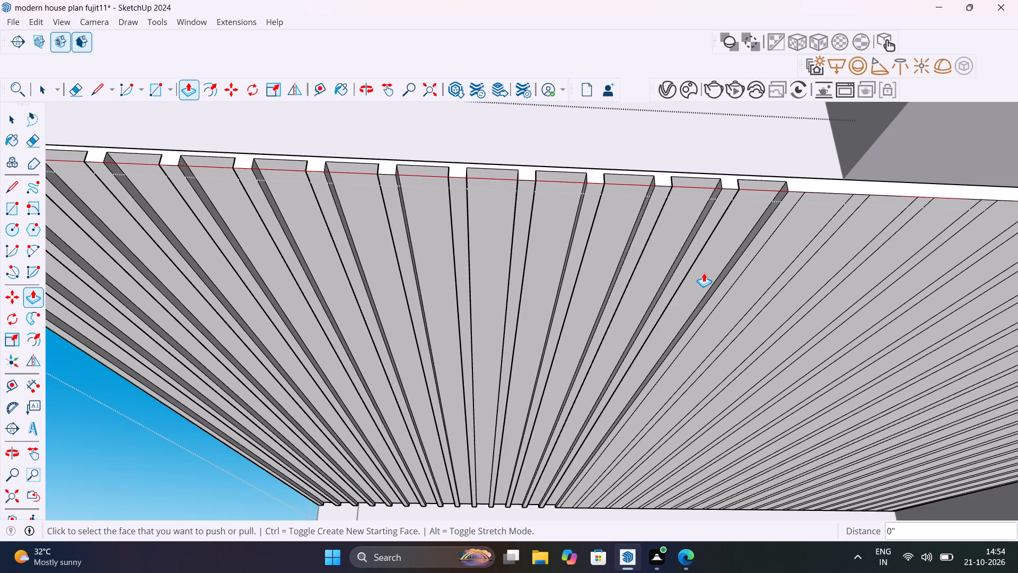
Continue the 11/16" grooves on the following nine wide faces toward the panel's far side.
middle_click_drag(696, 270, 494, 264, "shift")
double_click(572, 261)
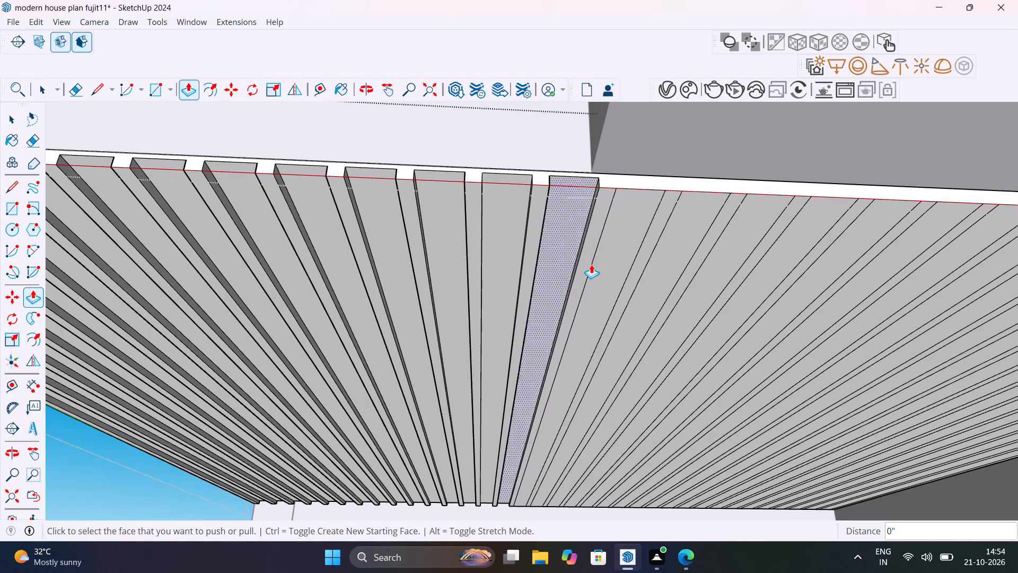
double_click(624, 273)
double_click(661, 280)
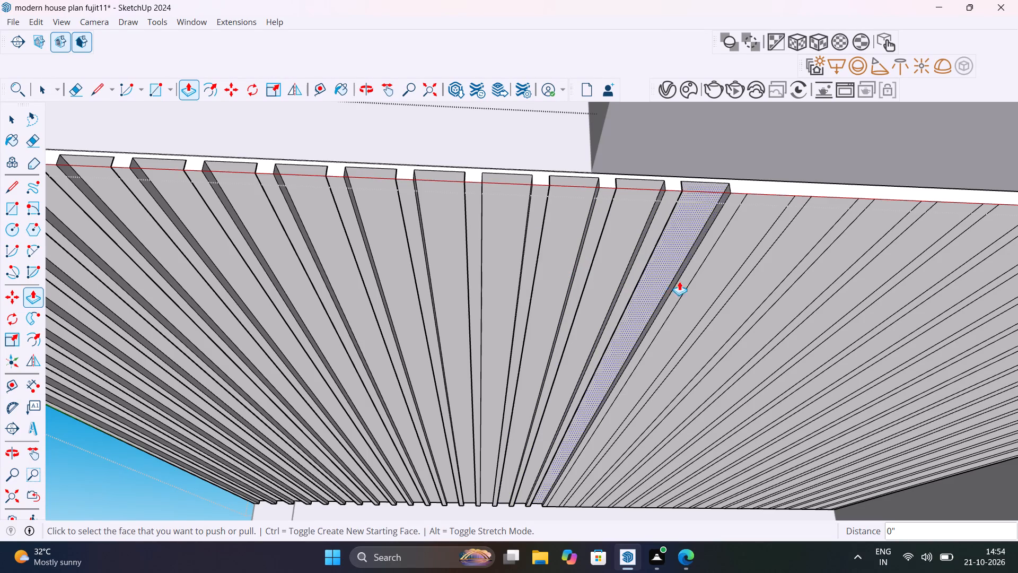
double_click(703, 284)
middle_click_drag(703, 283, 429, 283, "shift")
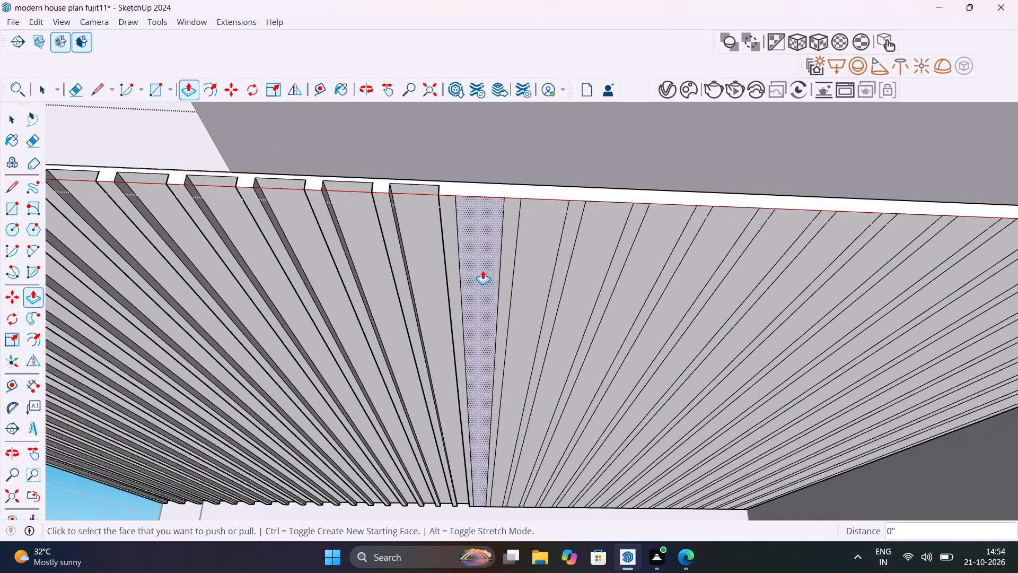
double_click(482, 270)
double_click(539, 281)
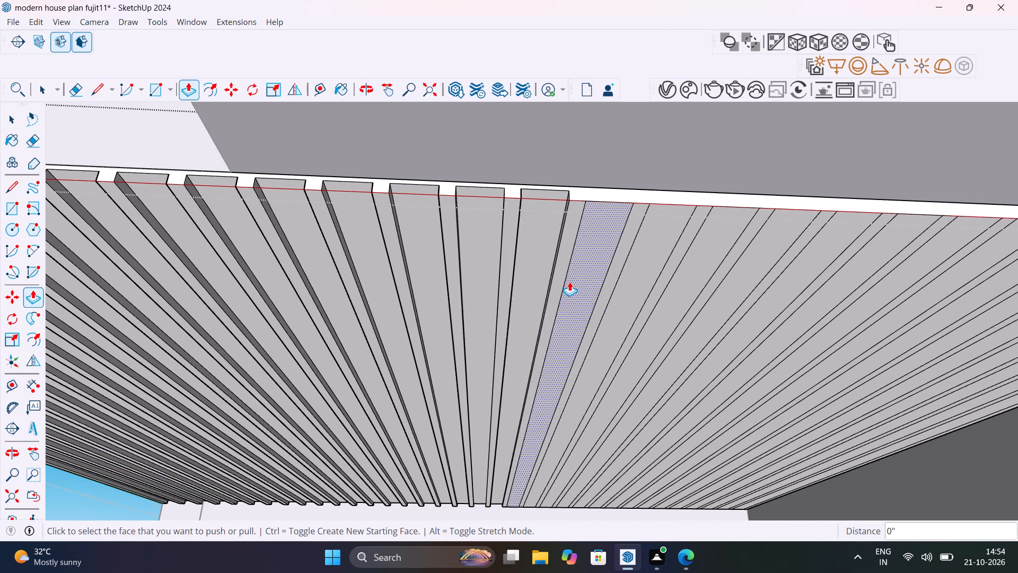
double_click(576, 282)
double_click(633, 289)
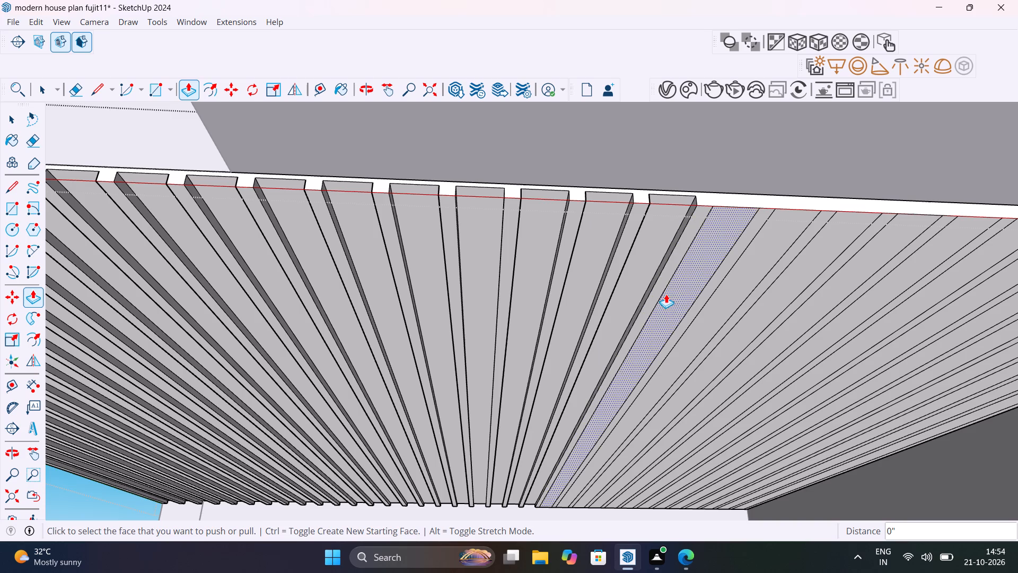
double_click(668, 294)
Push the next wide face in to match its neighbouring groove's depth, and repeat that 9/16" push on the face after it.
middle_click_drag(668, 294, 404, 302, "shift")
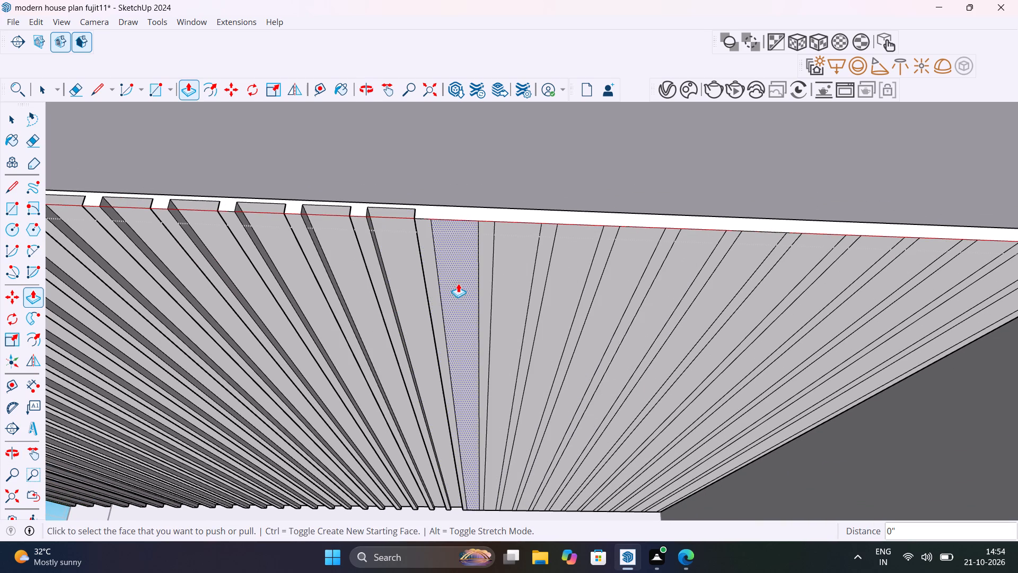
double_click(458, 283)
left_click(462, 294)
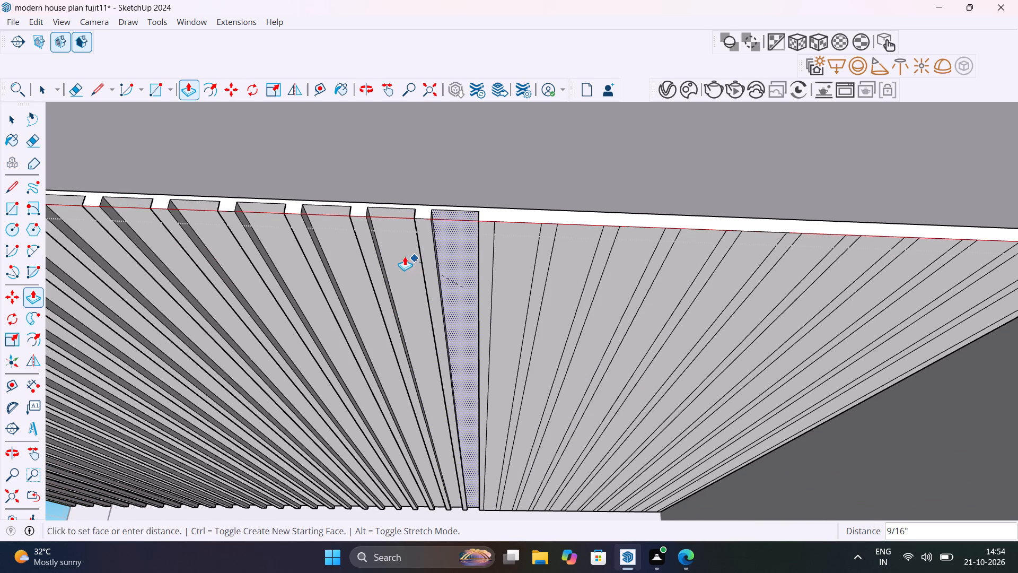
left_click(394, 246)
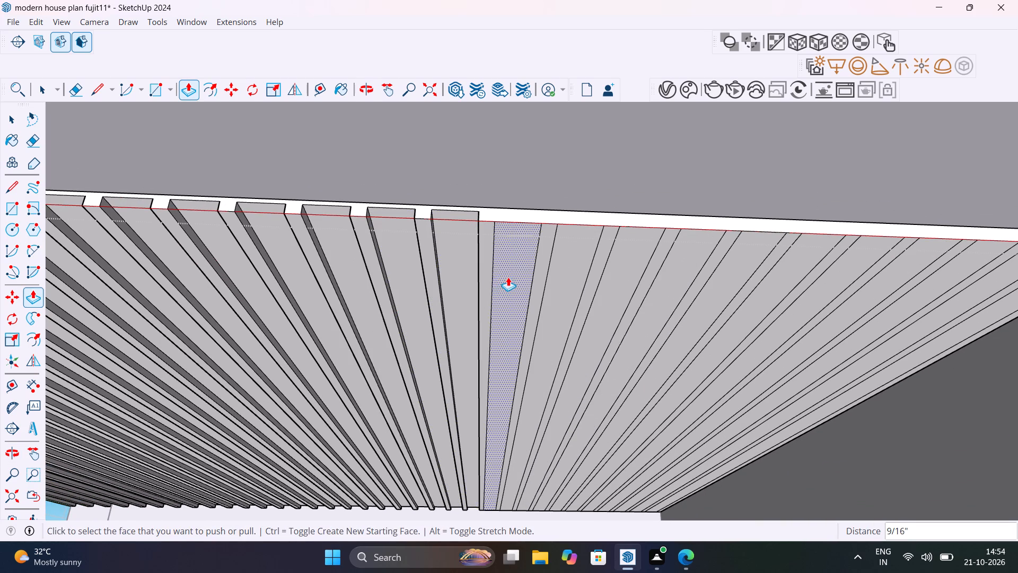
double_click(508, 276)
Repeat the 9/16" groove push on the next four wide faces of the soffit panel.
middle_click_drag(508, 279, 575, 346)
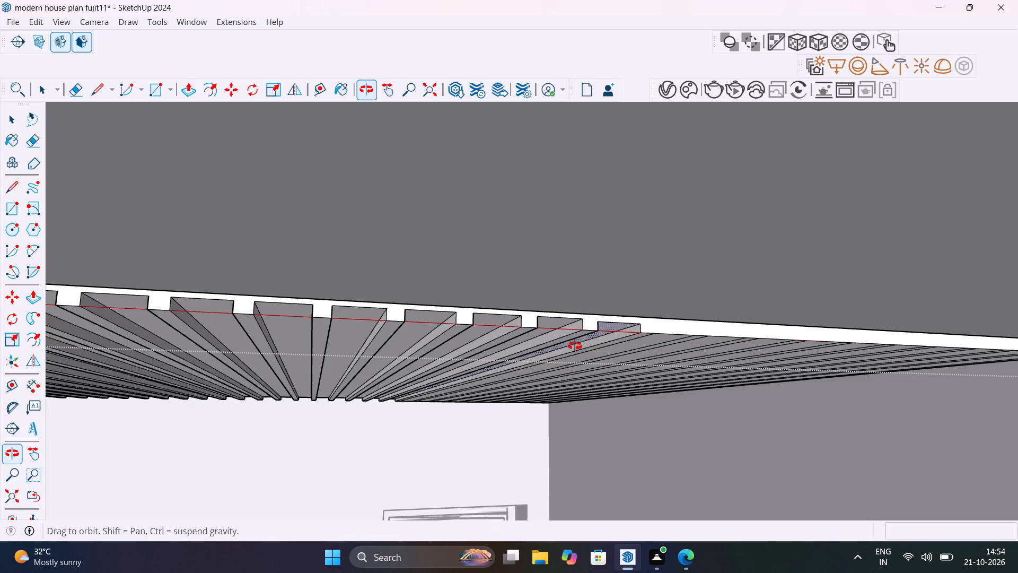
middle_click_drag(575, 346, 539, 300)
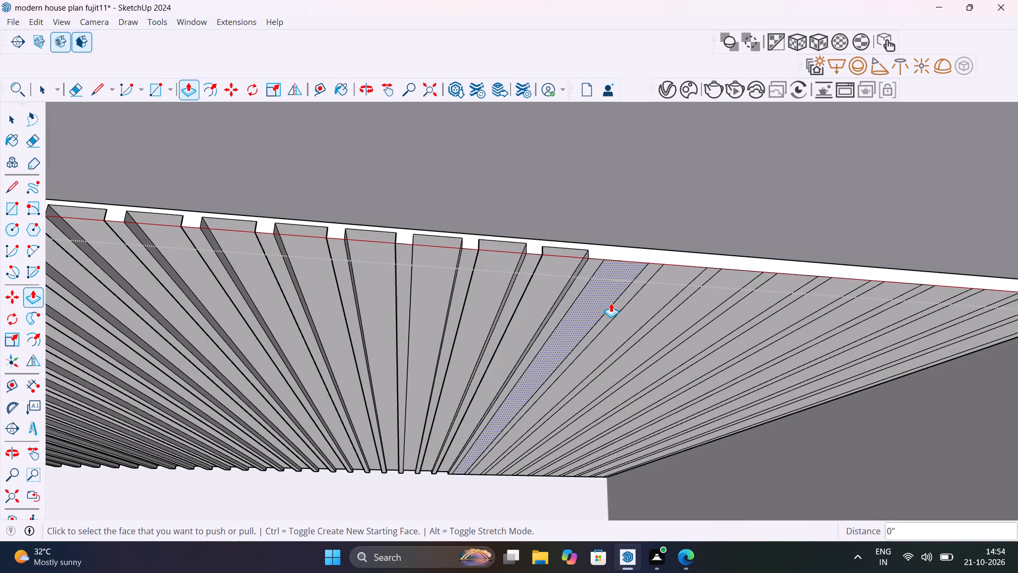
left_click(608, 301)
double_click(608, 301)
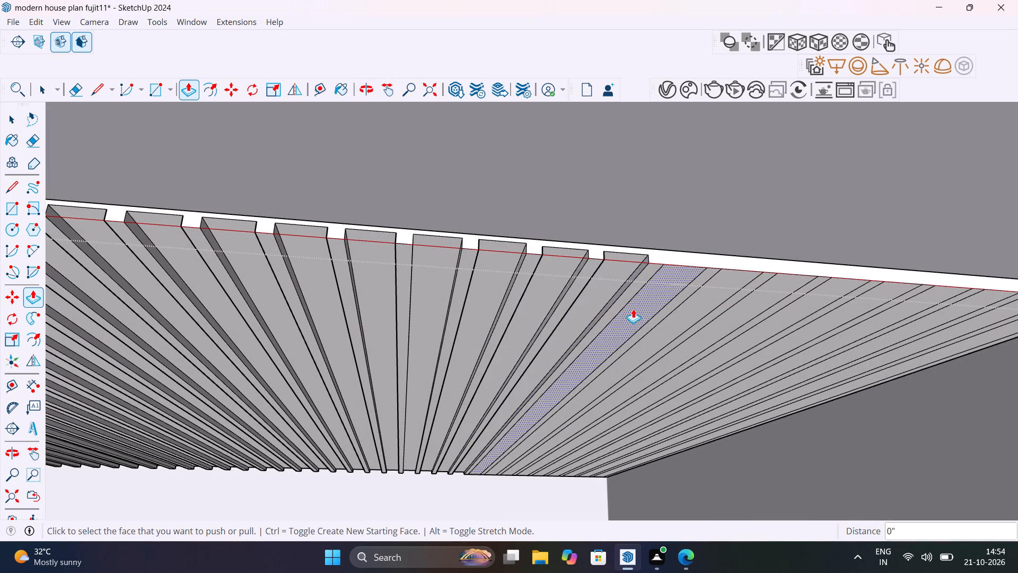
double_click(634, 309)
double_click(688, 313)
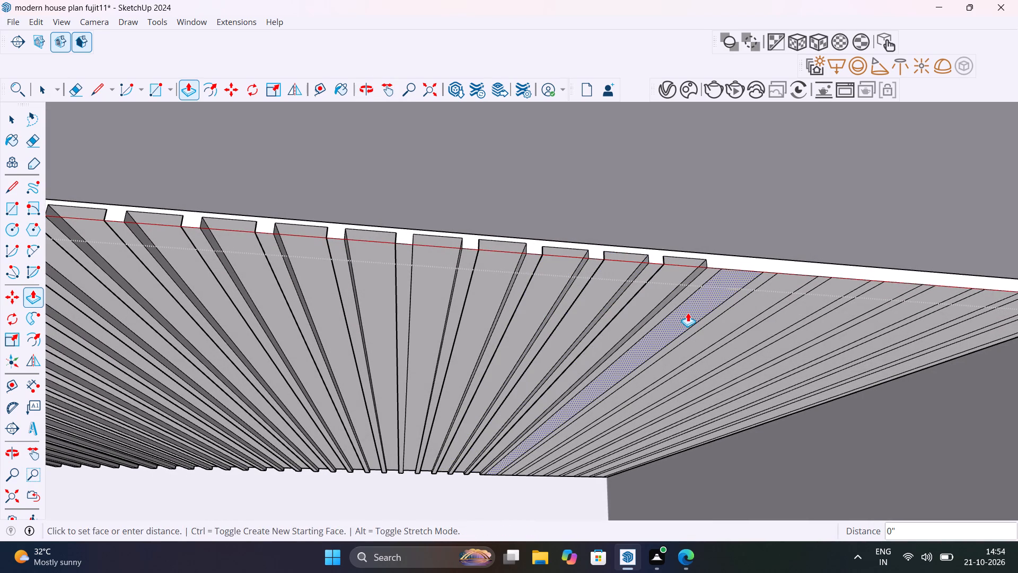
double_click(712, 328)
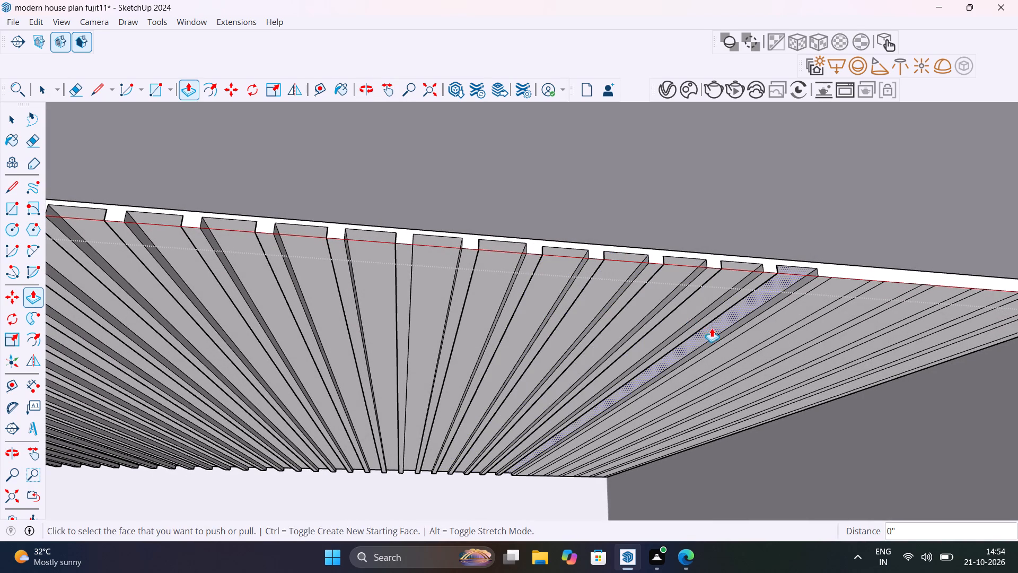
Repeat the 9/16" groove push on three more wide faces, leaving the last three before the panel's far edge flat.
middle_click_drag(712, 328, 417, 296)
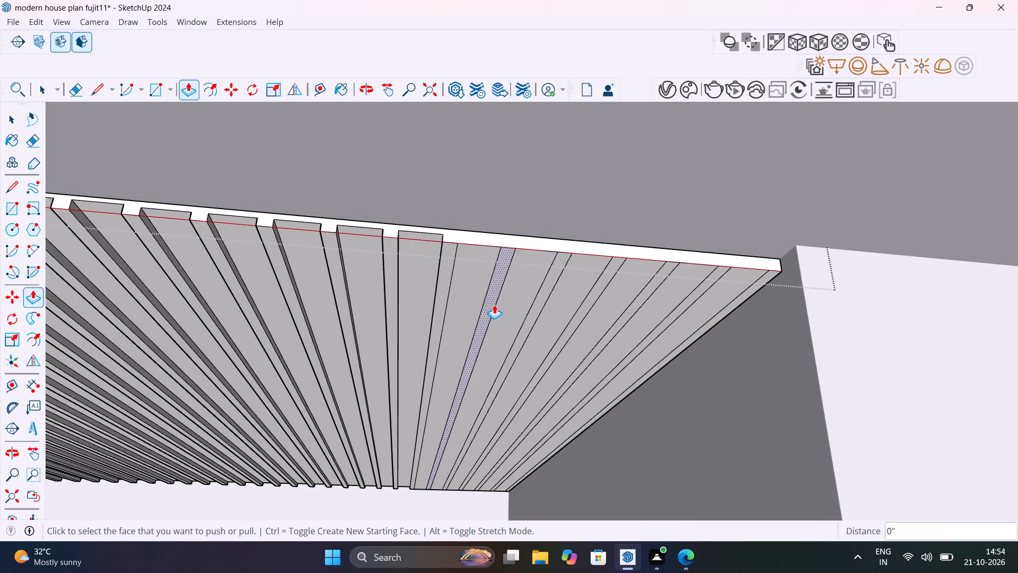
double_click(476, 302)
scroll(476, 271, "up", 4)
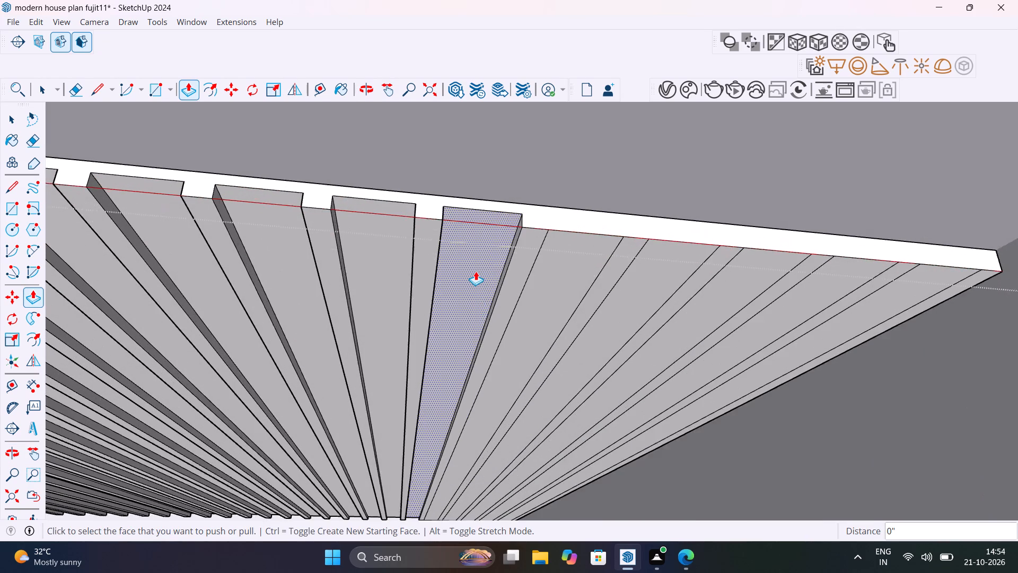
scroll(476, 271, "up", 3)
middle_click_drag(476, 271, 457, 279)
scroll(461, 285, "up", 1)
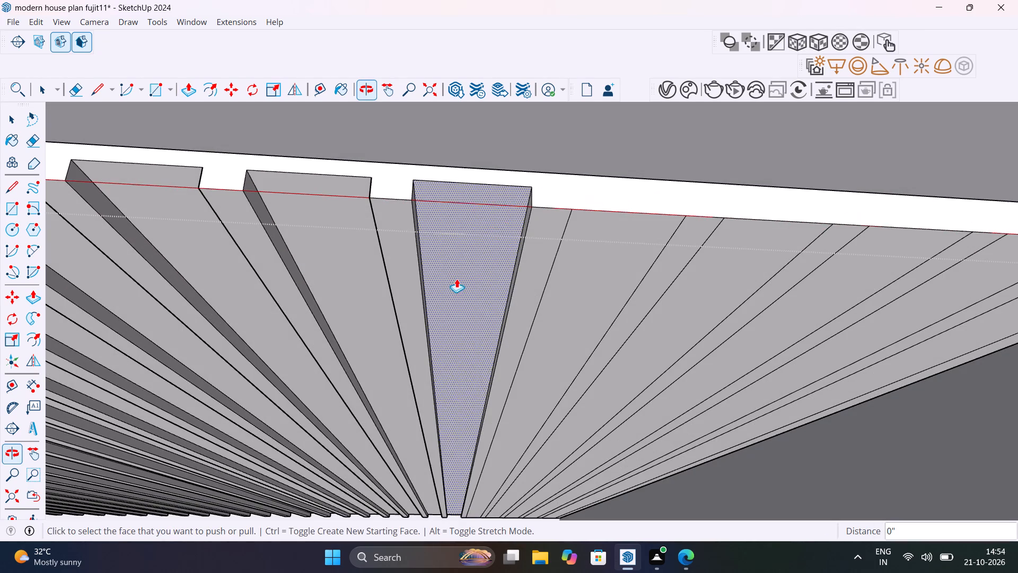
double_click(574, 283)
double_click(673, 308)
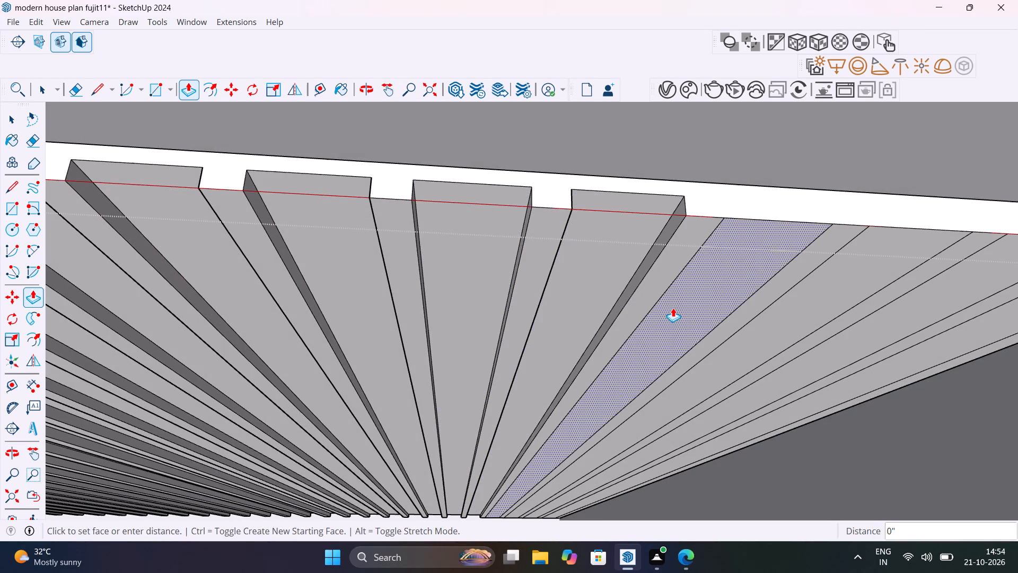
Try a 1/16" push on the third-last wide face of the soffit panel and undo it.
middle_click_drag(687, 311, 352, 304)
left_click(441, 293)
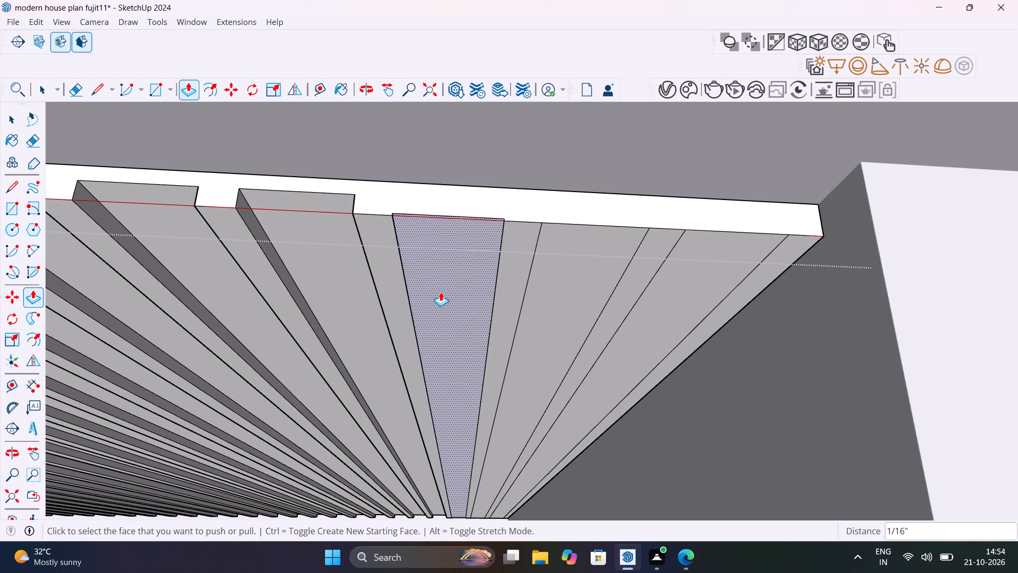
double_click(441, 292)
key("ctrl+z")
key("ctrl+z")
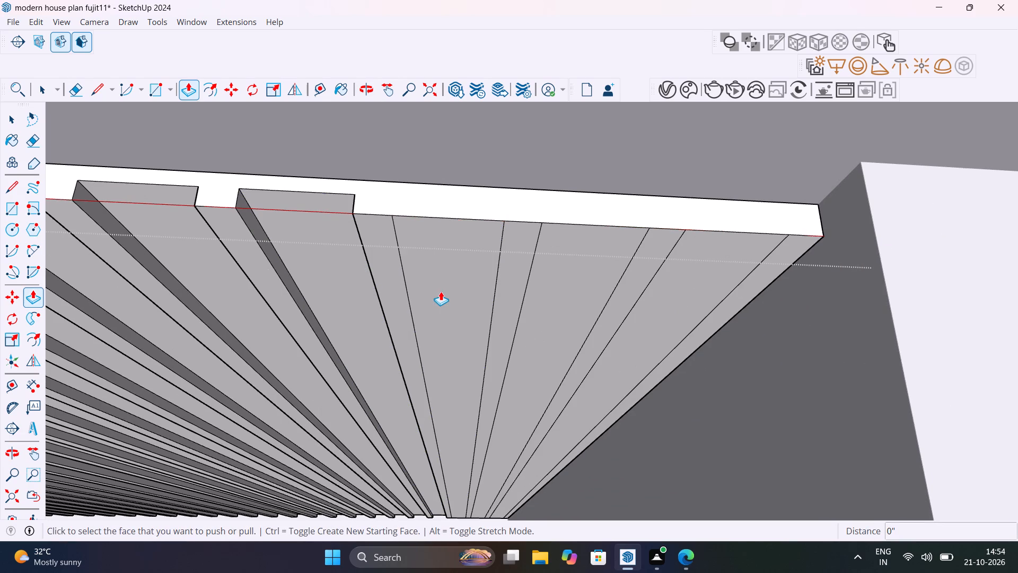
Push the third-last wide face 3/16" and another 3/8" into the panel, level with the neighbouring groove.
left_click(441, 291)
left_click(451, 286)
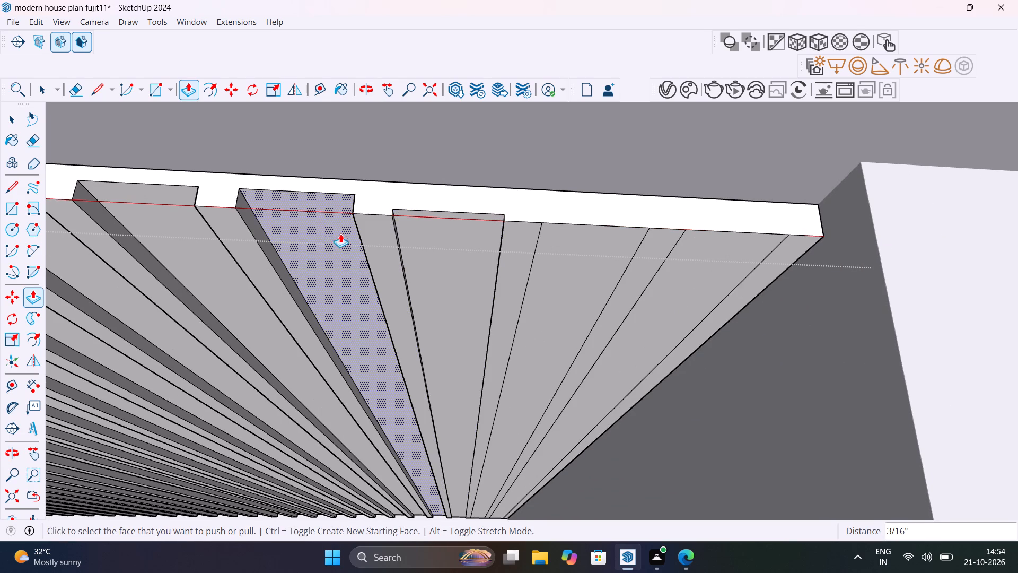
key("Escape")
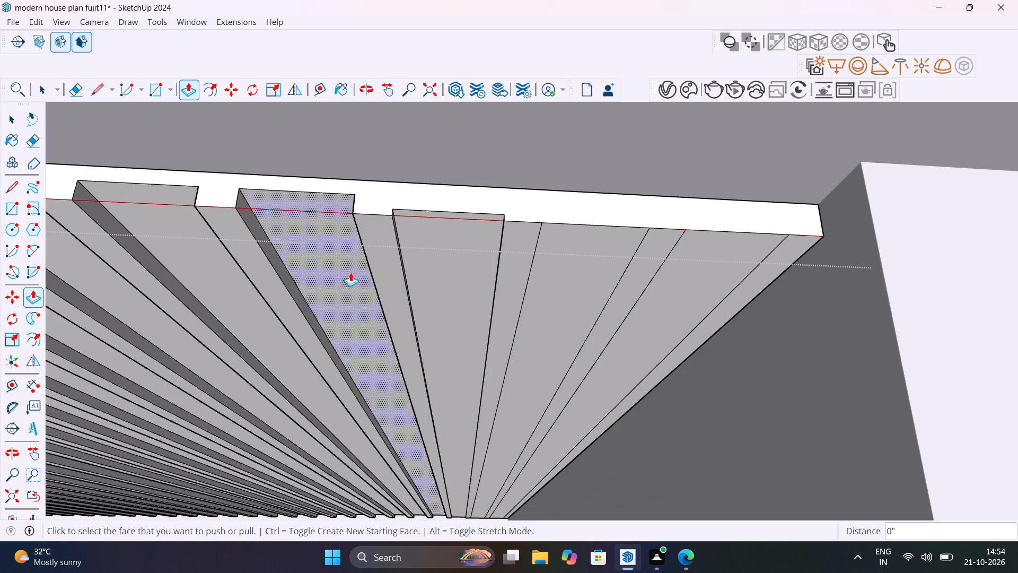
left_click(436, 280)
left_click(303, 223)
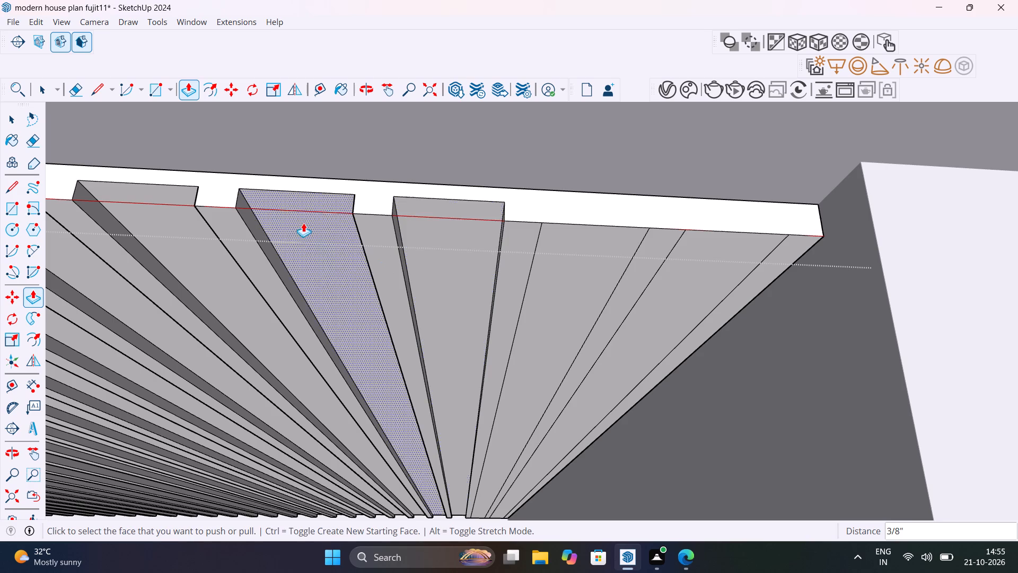
Repeat the 3/8" push on the last two wide faces of the porch soffit panel and leave the panel's group.
double_click(571, 286)
double_click(663, 300)
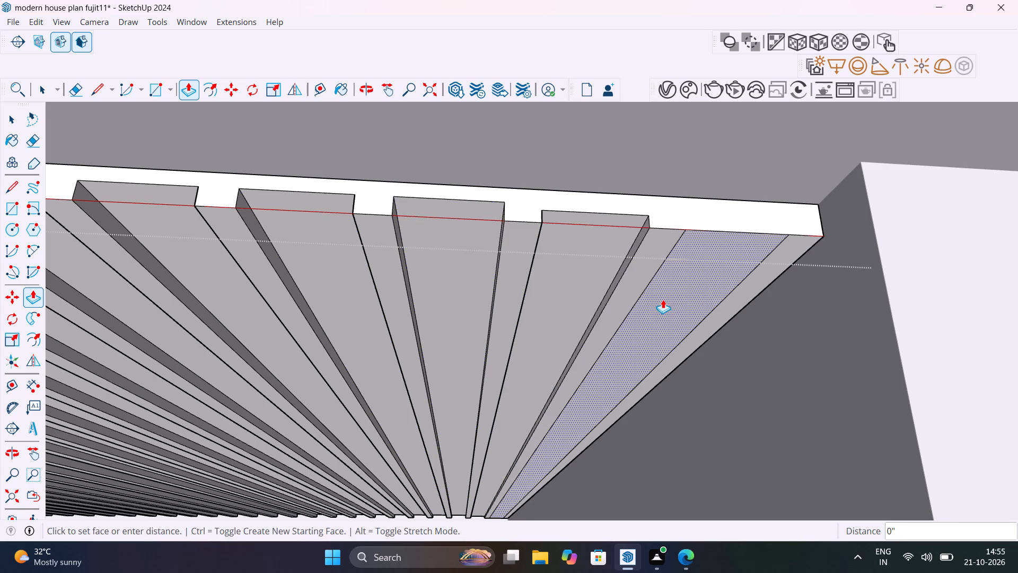
scroll(663, 299, "down", 20)
scroll(663, 299, "down", 9)
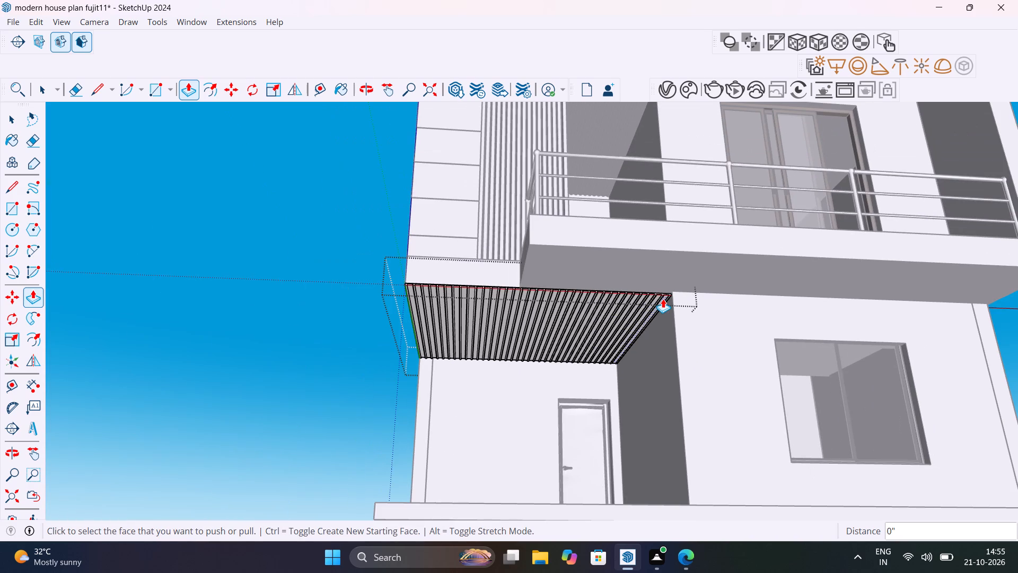
key("space")
left_click(327, 261)
Examine the grooved porch ceiling and the ground-floor front wall around the window from several angles.
middle_click_drag(368, 316, 457, 447)
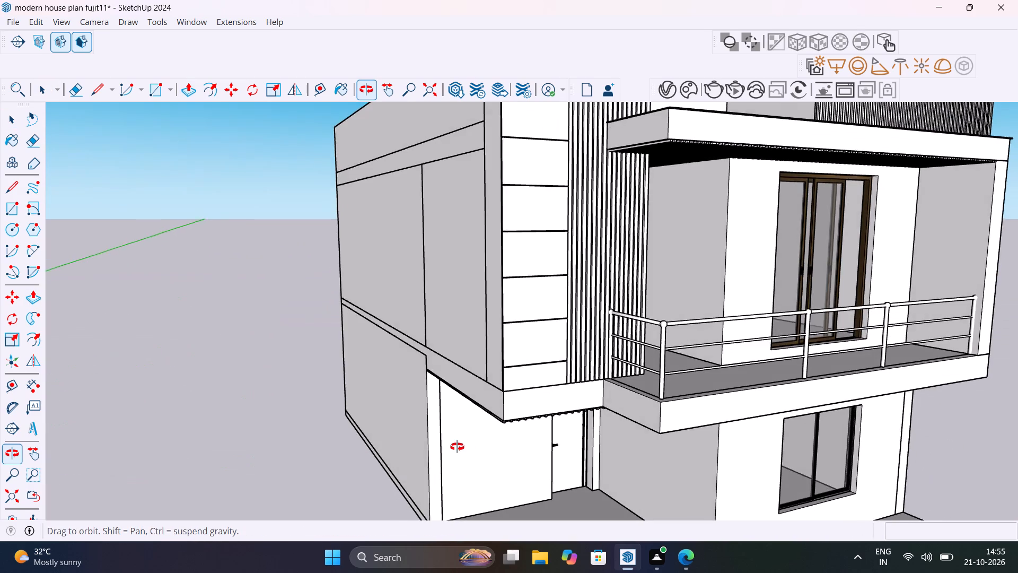
middle_click_drag(457, 447, 326, 277)
scroll(326, 277, "down", 5)
middle_click_drag(382, 338, 414, 400)
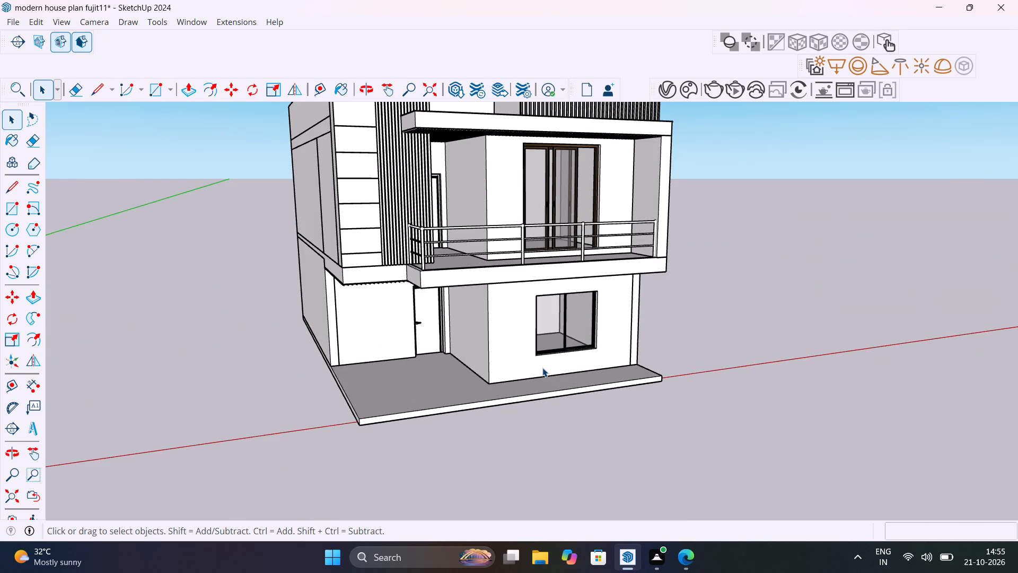
scroll(542, 368, "up", 7)
middle_click_drag(540, 366, 540, 366)
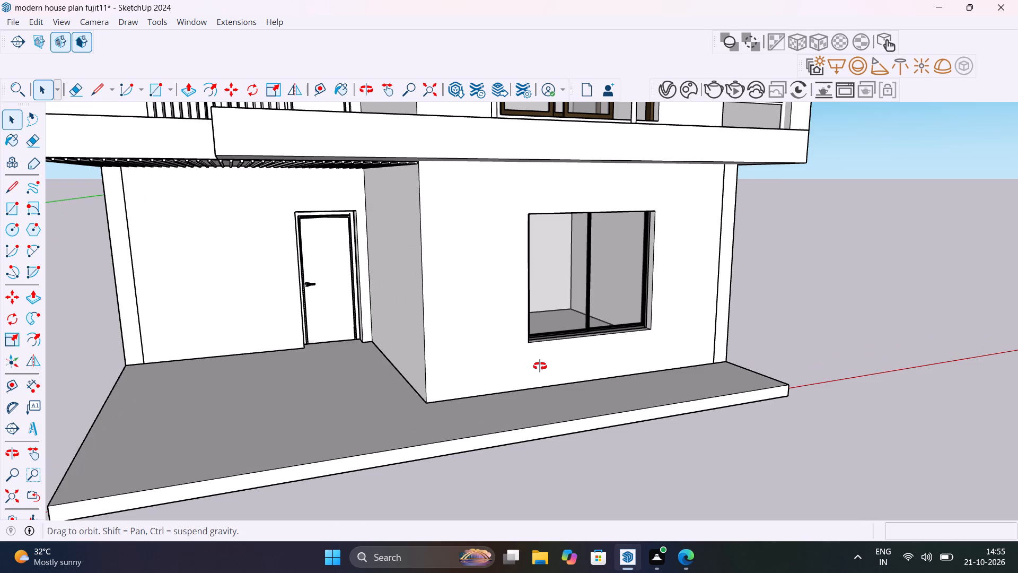
middle_click_drag(540, 366, 470, 279)
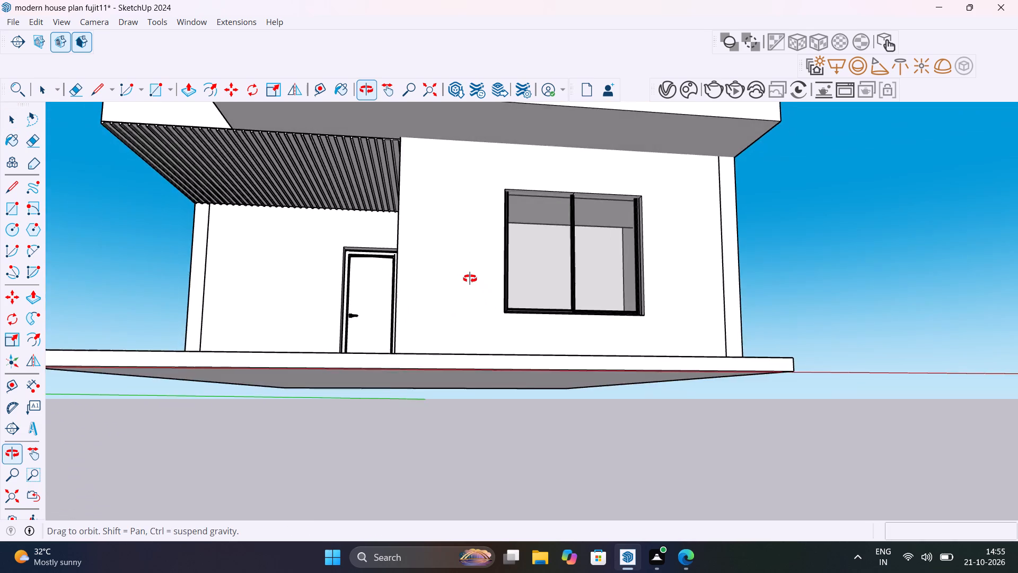
middle_click_drag(470, 279, 468, 322)
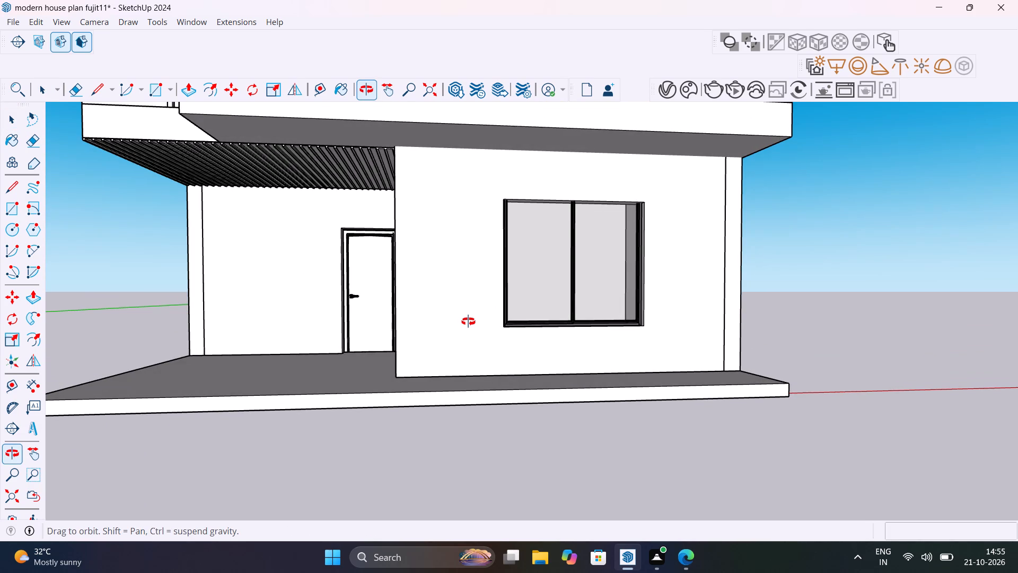
middle_click_drag(468, 322, 469, 356)
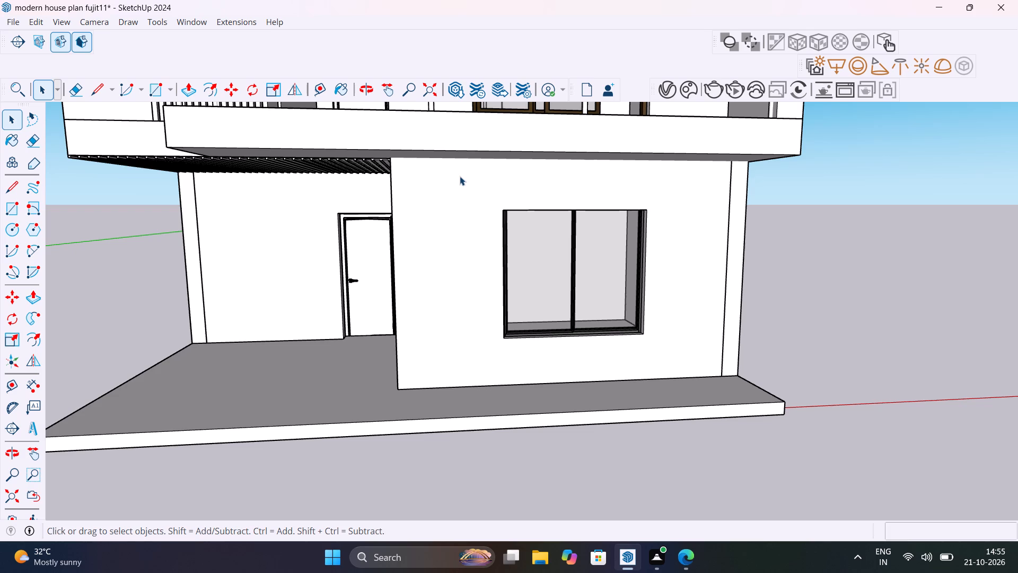
middle_click_drag(460, 176, 447, 198)
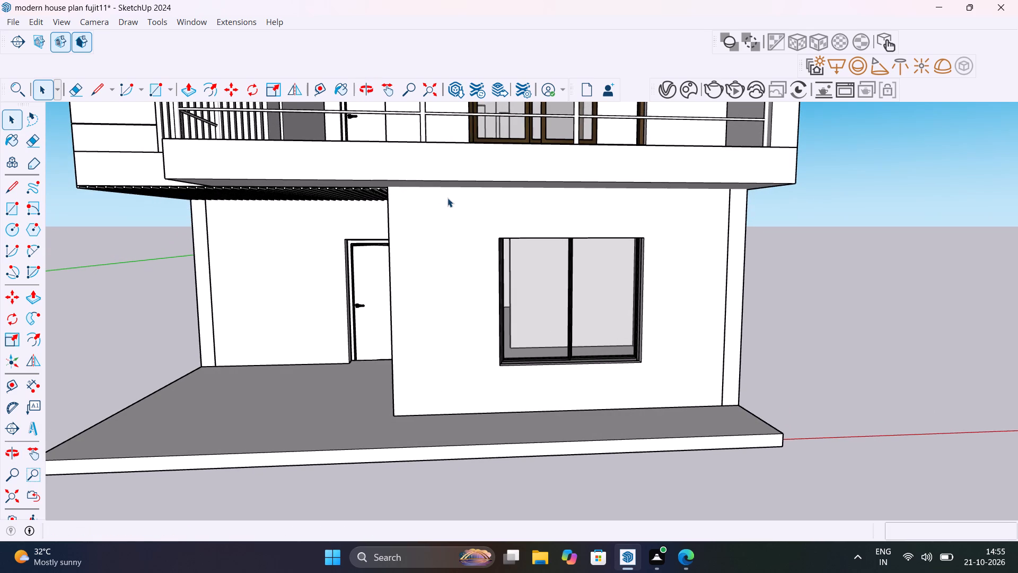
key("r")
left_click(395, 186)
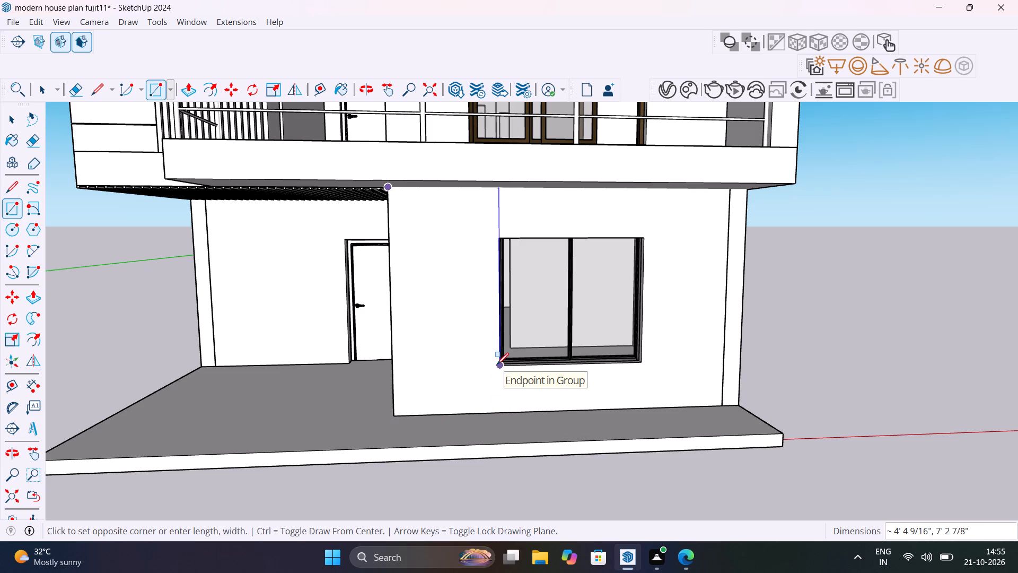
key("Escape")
Place a vertical guide 4' 4 1/2" from the front wall's porch-side corner, along the near edge of the ground-floor window.
scroll(470, 301, "up", 6)
key("space")
type("t")
left_click(318, 274)
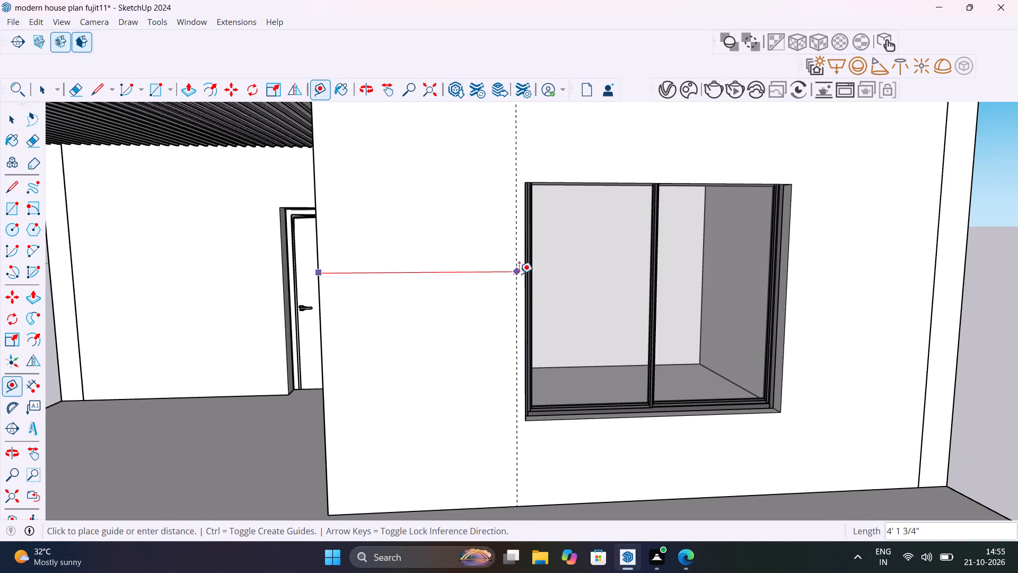
scroll(522, 184, "up", 8)
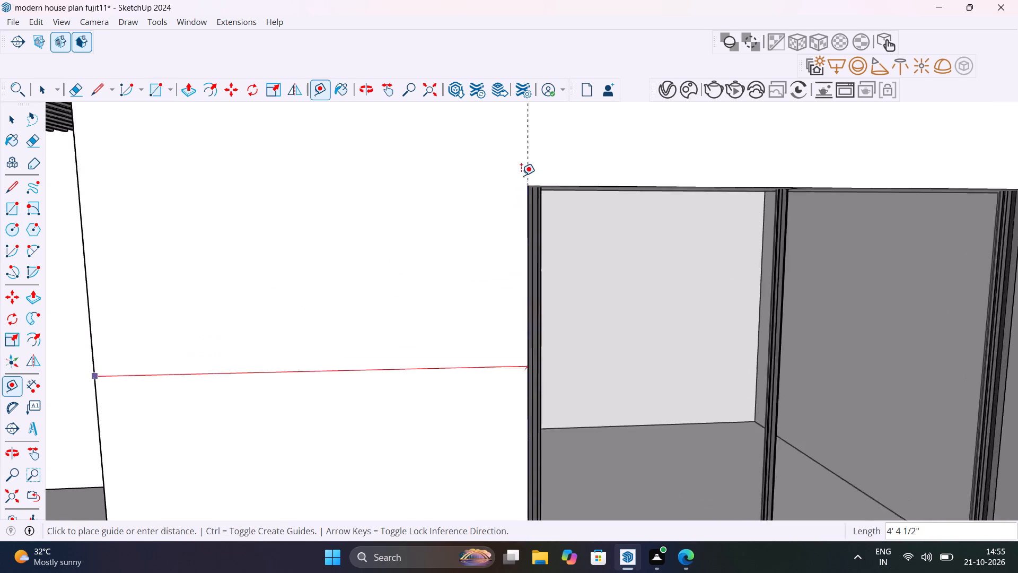
scroll(521, 176, "up", 3)
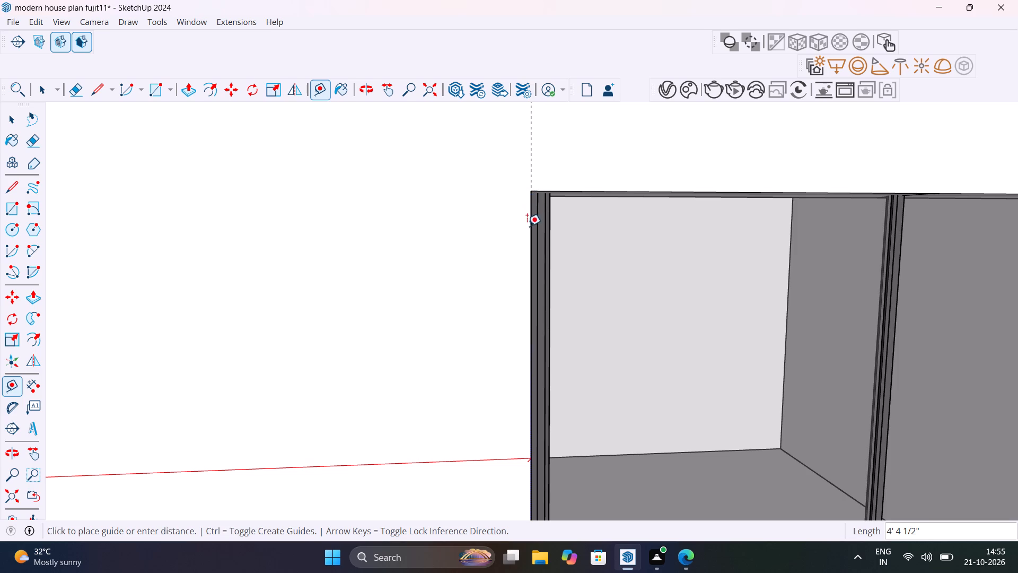
left_click(528, 227)
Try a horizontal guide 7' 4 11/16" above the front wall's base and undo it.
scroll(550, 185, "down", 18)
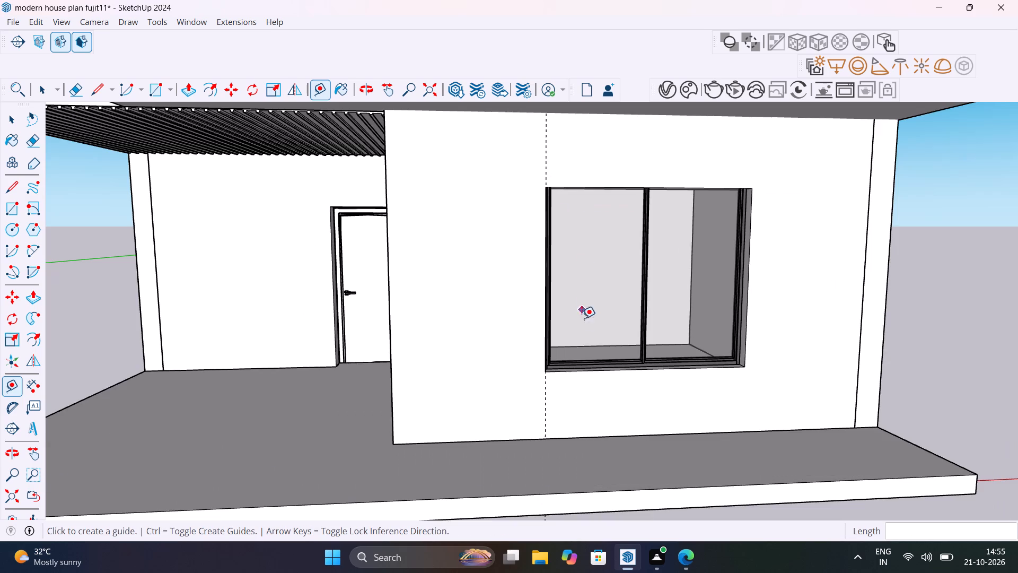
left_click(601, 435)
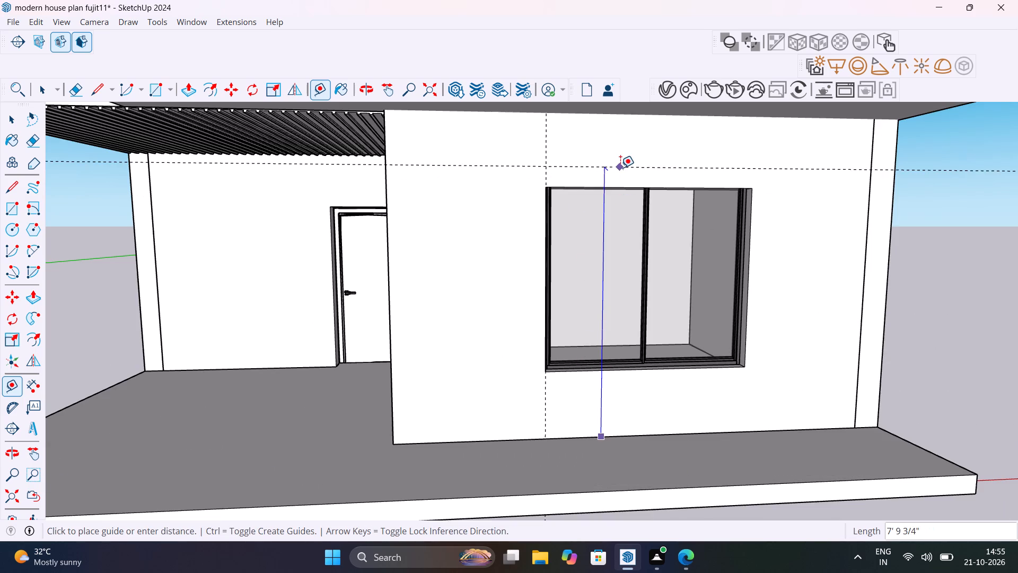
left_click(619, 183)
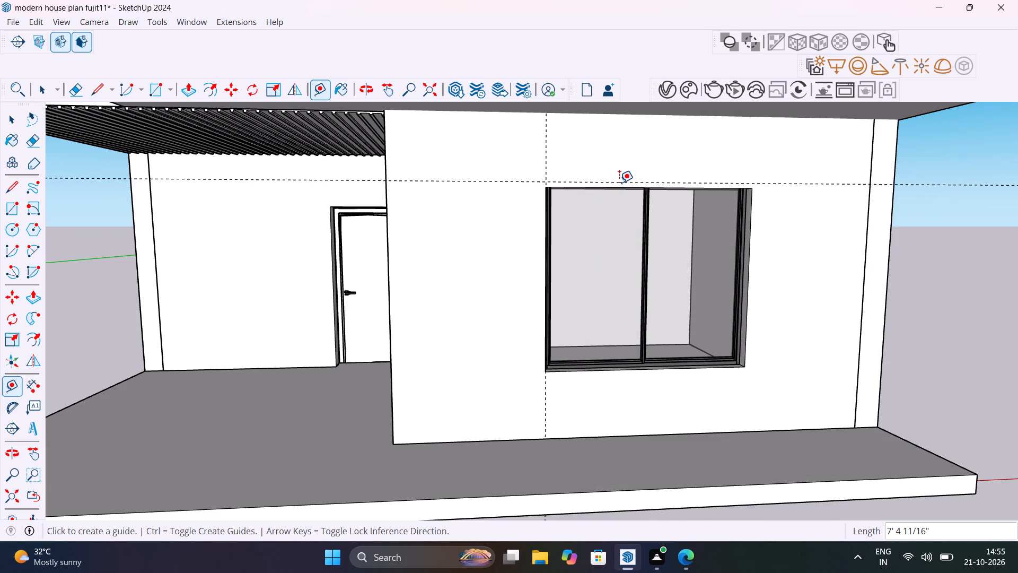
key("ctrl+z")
Place horizontal guides 7' 3" and 2' above the front wall's base, level with the window's top and bottom edges.
left_click(606, 435)
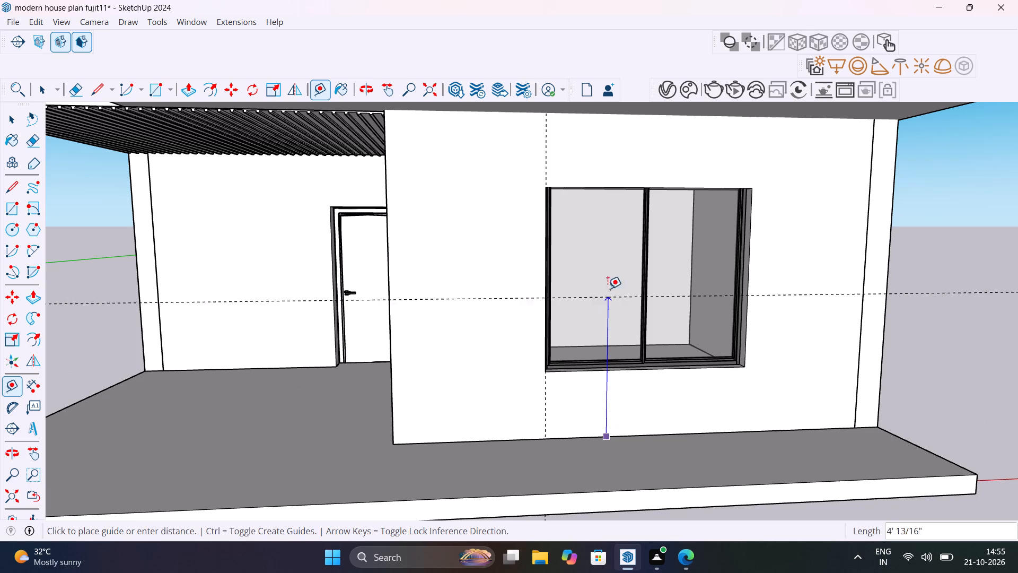
left_click(550, 184)
left_click(613, 437)
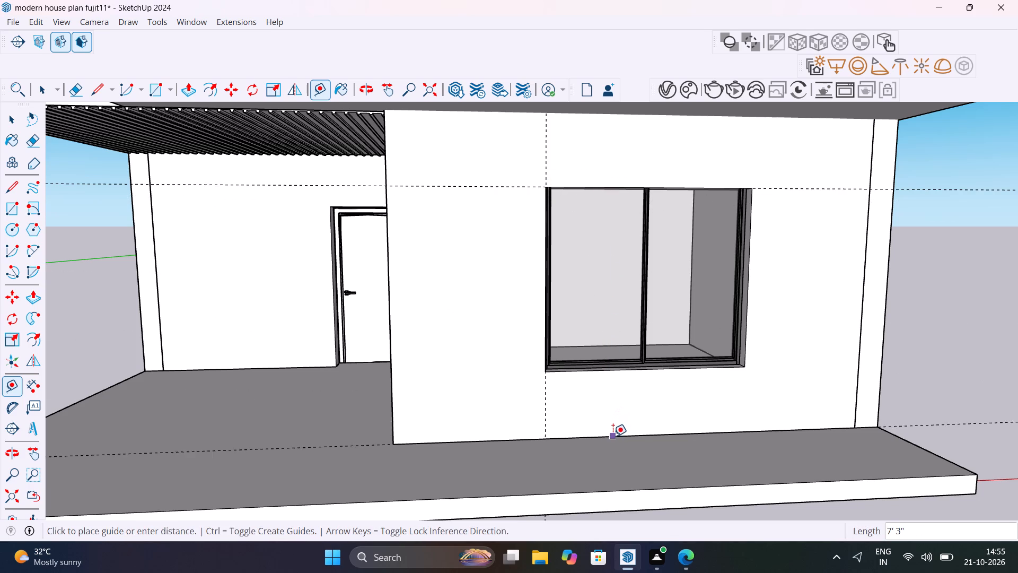
scroll(612, 368, "up", 16)
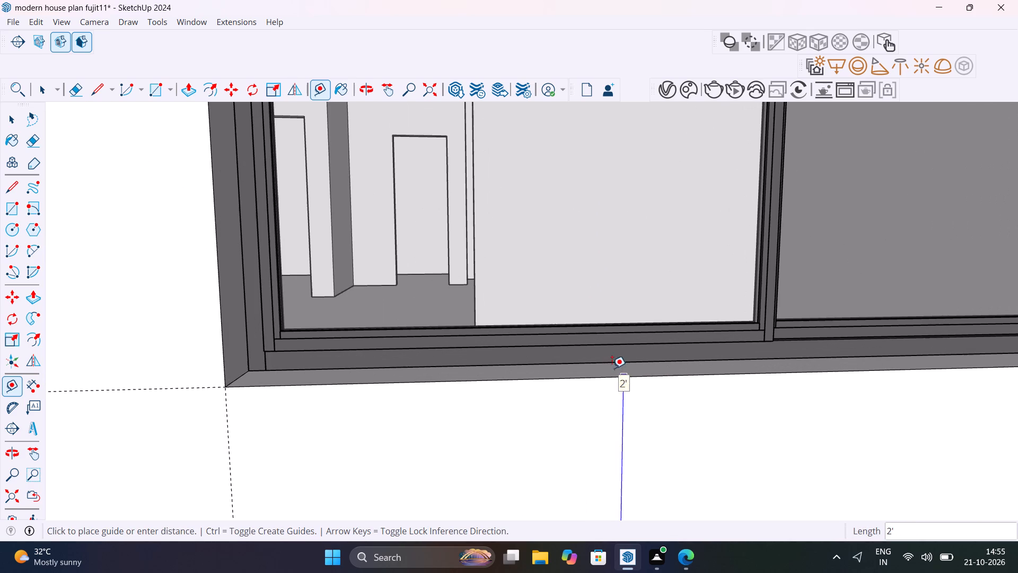
left_click(222, 387)
Place a vertical guide 4' 4 1/2" from the front wall's outer corner, along the window's far edge.
scroll(232, 401, "down", 20)
scroll(232, 401, "down", 2)
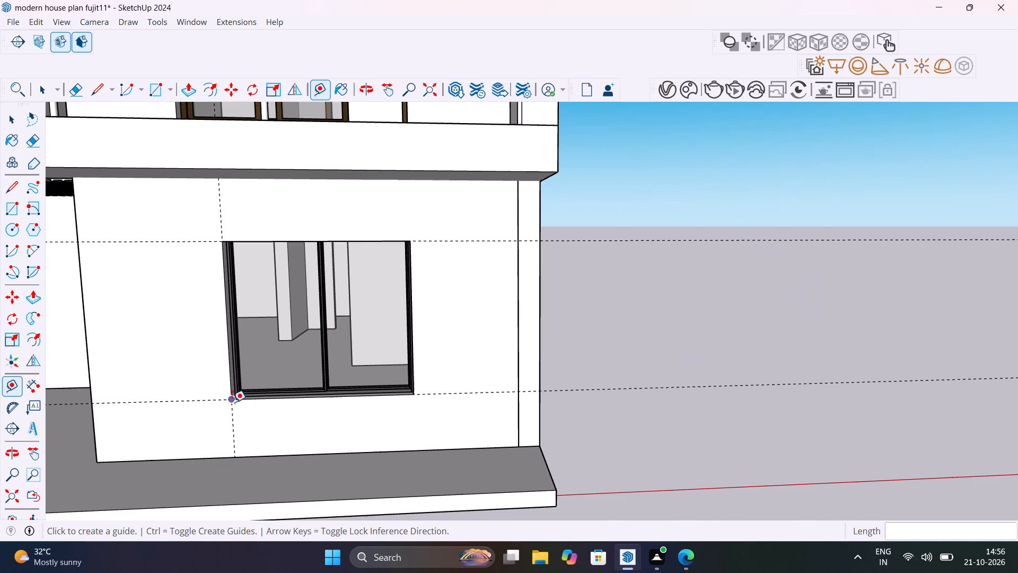
middle_click_drag(423, 363, 515, 395)
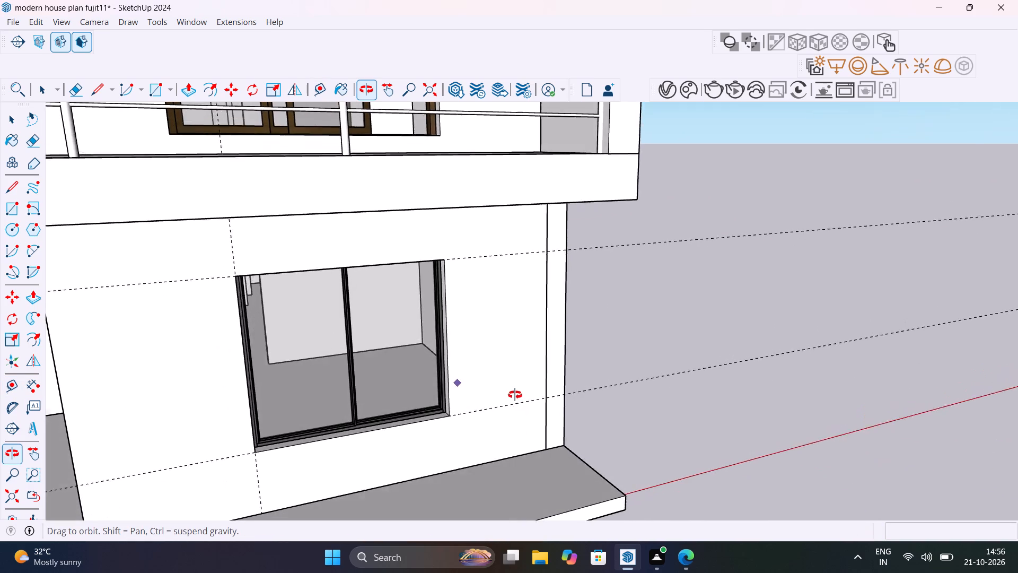
middle_click_drag(515, 395, 500, 381)
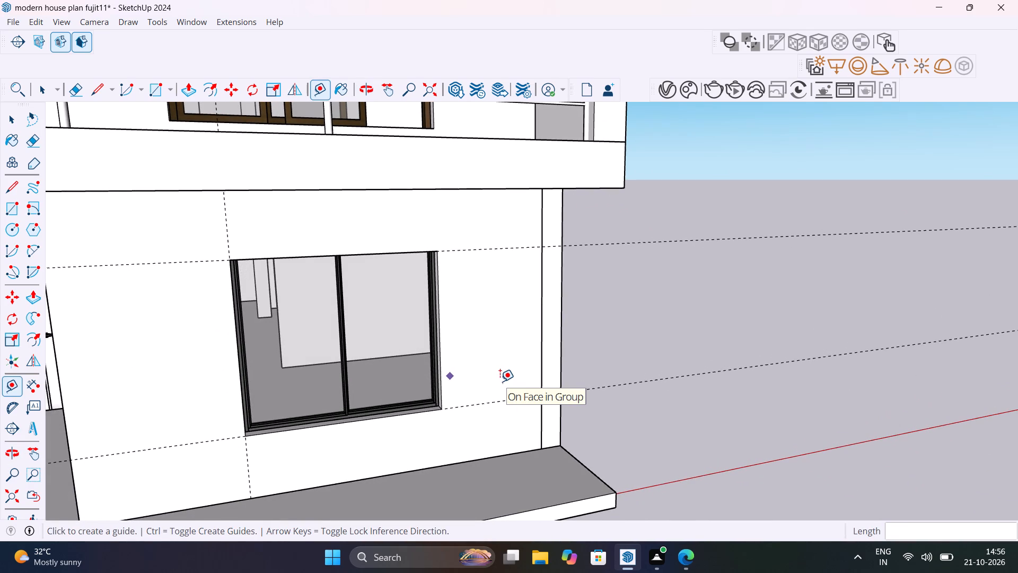
left_click(560, 308)
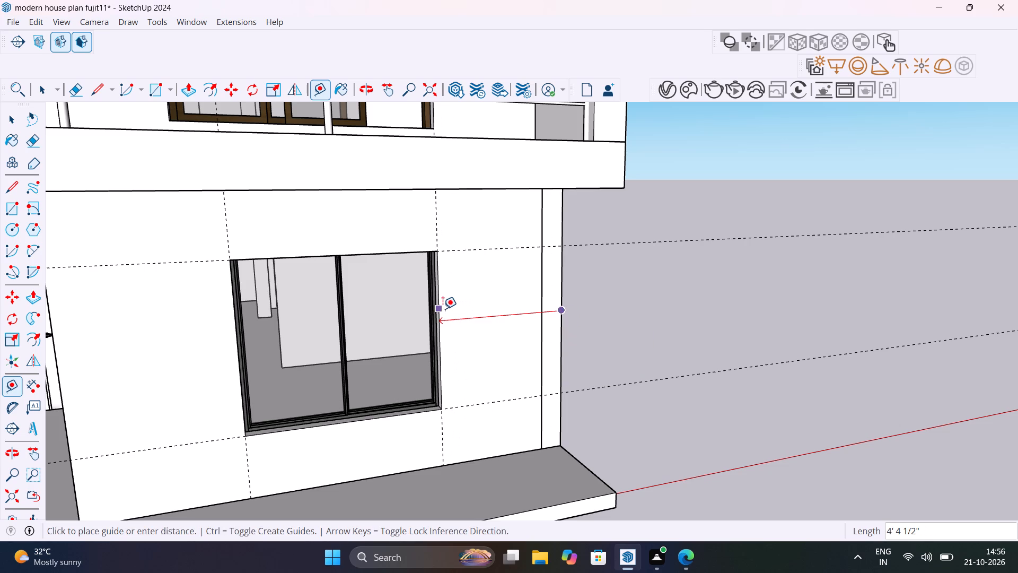
left_click(443, 307)
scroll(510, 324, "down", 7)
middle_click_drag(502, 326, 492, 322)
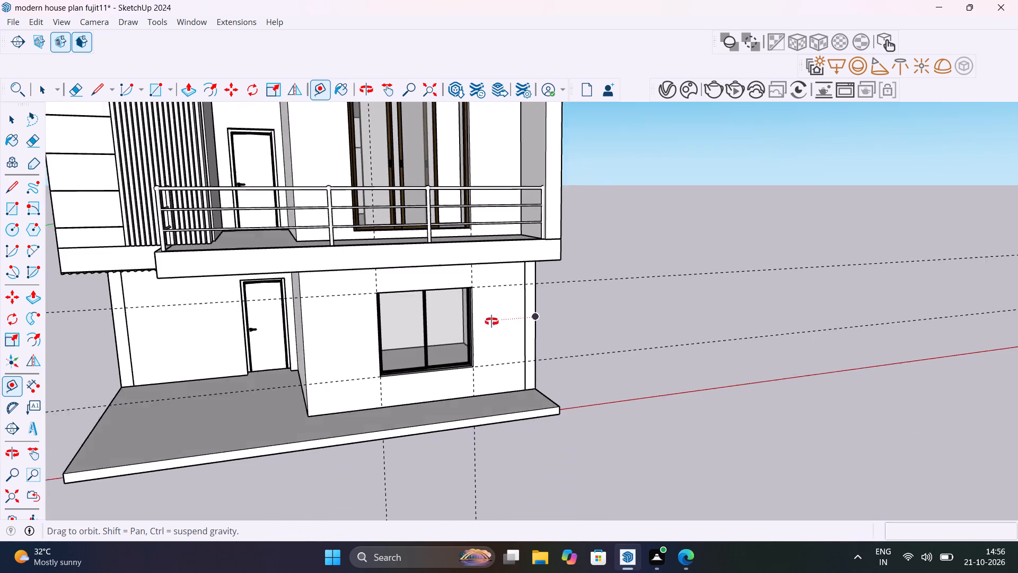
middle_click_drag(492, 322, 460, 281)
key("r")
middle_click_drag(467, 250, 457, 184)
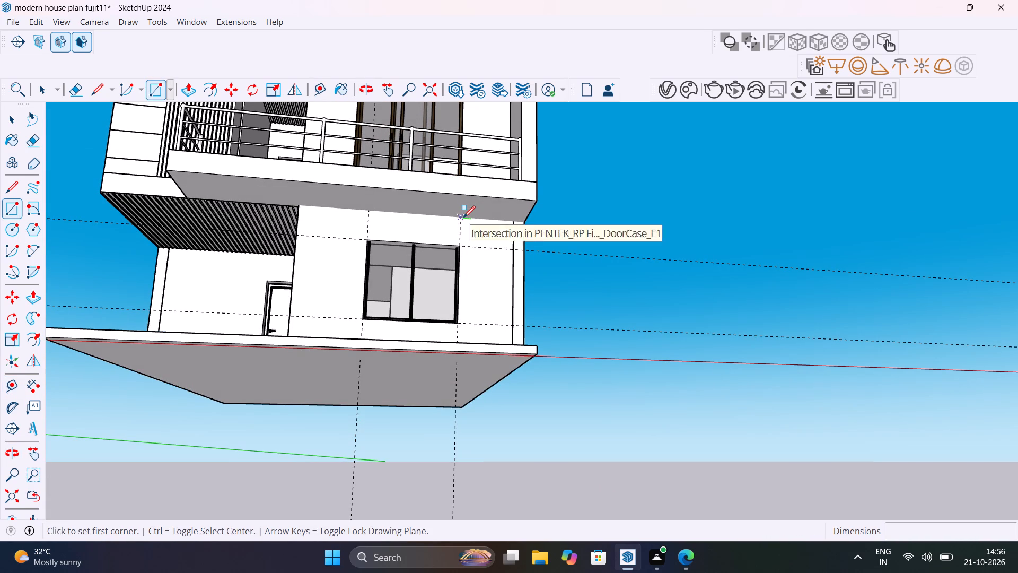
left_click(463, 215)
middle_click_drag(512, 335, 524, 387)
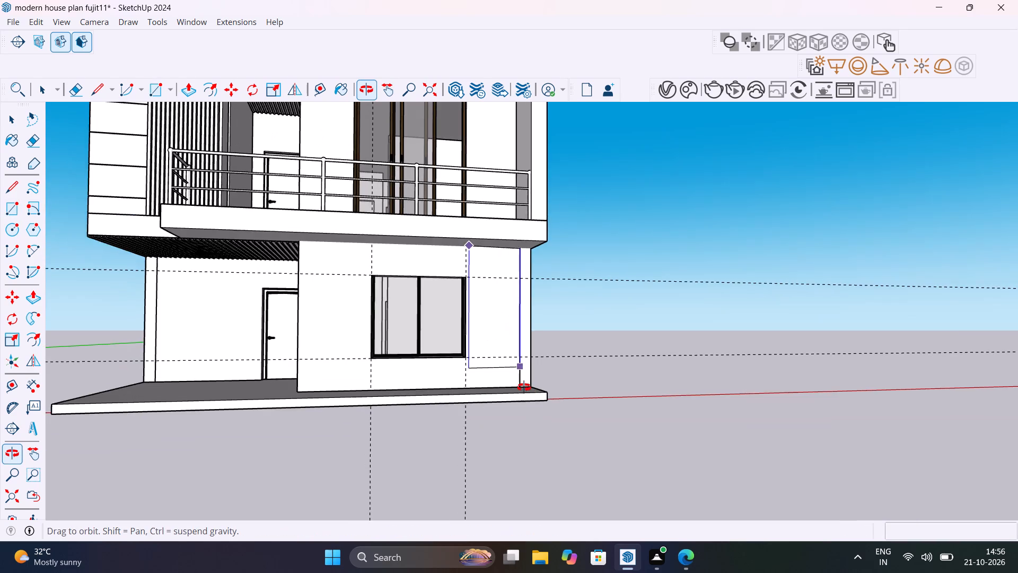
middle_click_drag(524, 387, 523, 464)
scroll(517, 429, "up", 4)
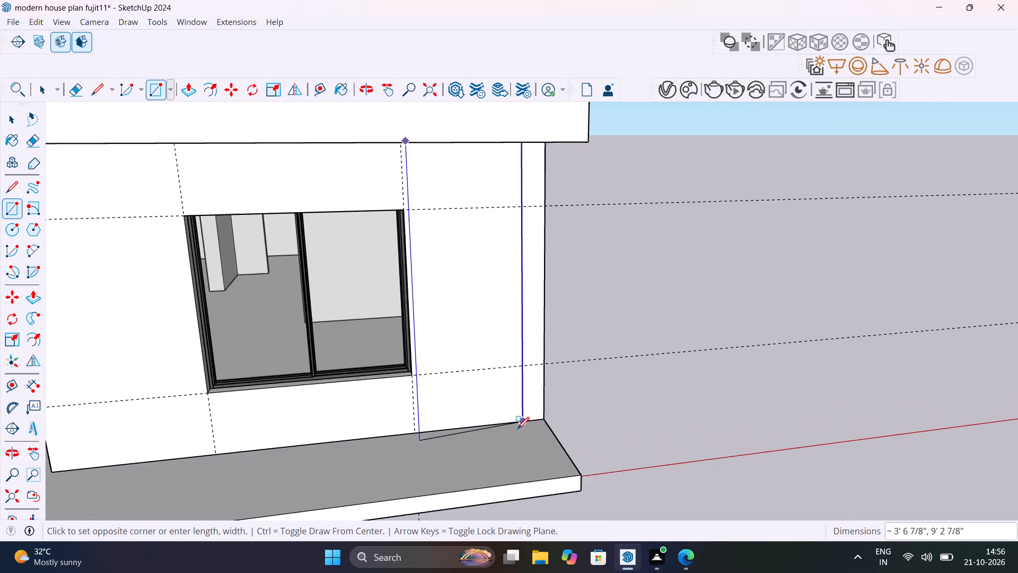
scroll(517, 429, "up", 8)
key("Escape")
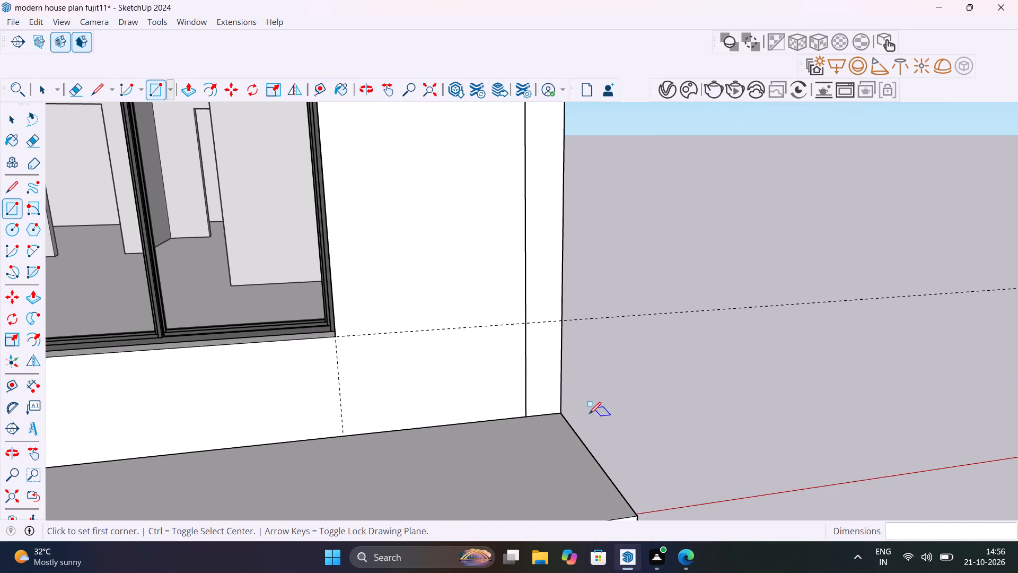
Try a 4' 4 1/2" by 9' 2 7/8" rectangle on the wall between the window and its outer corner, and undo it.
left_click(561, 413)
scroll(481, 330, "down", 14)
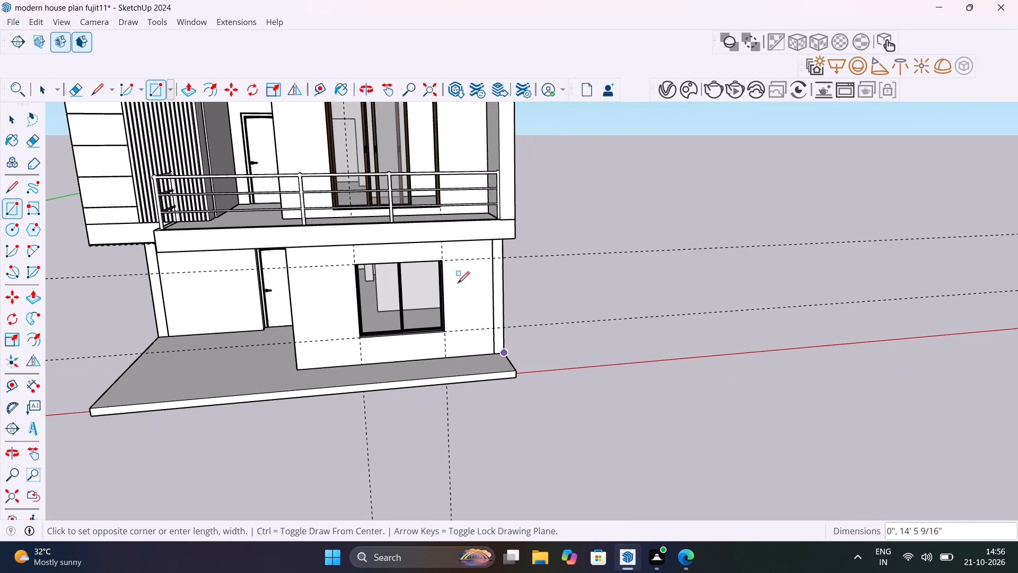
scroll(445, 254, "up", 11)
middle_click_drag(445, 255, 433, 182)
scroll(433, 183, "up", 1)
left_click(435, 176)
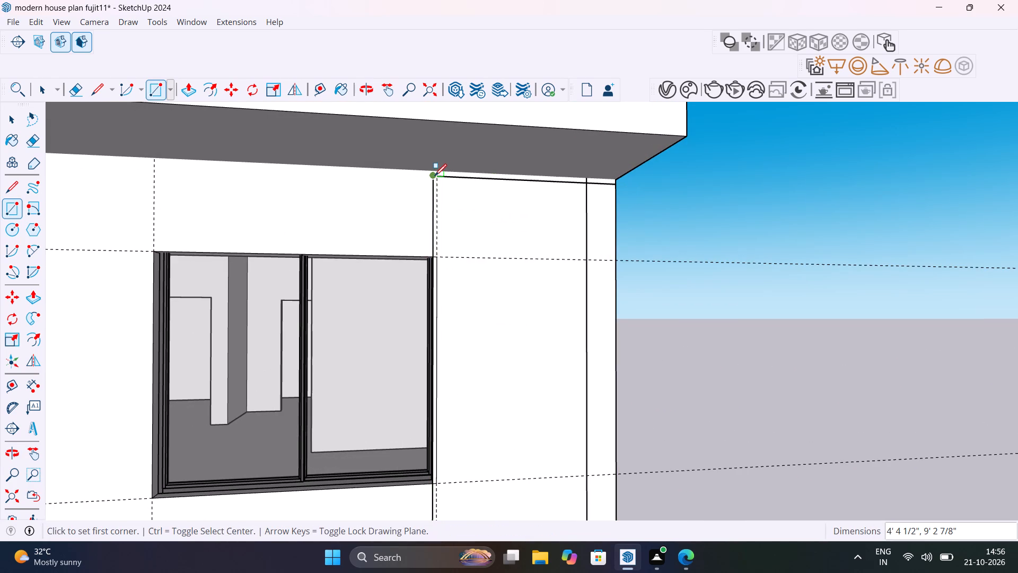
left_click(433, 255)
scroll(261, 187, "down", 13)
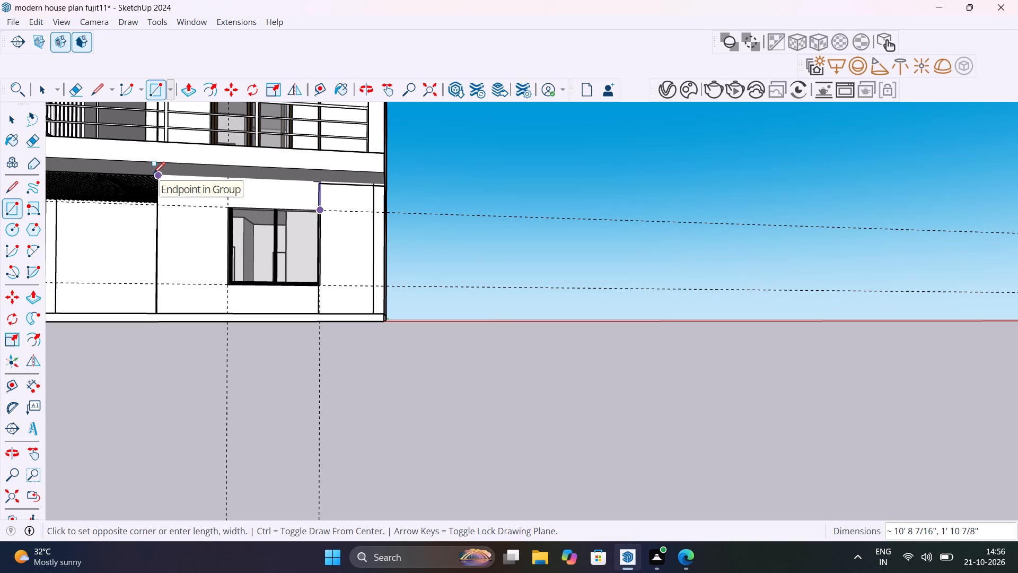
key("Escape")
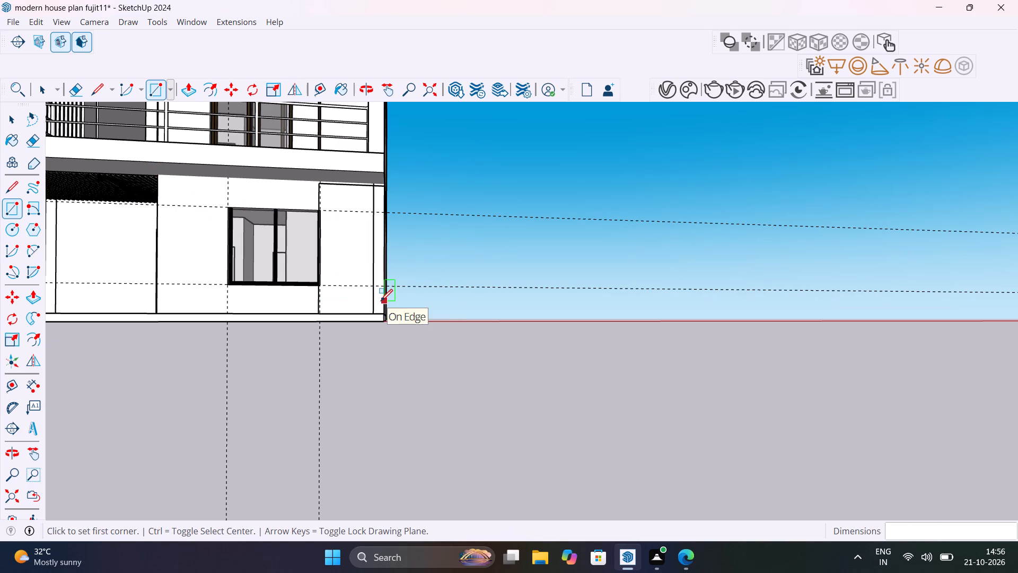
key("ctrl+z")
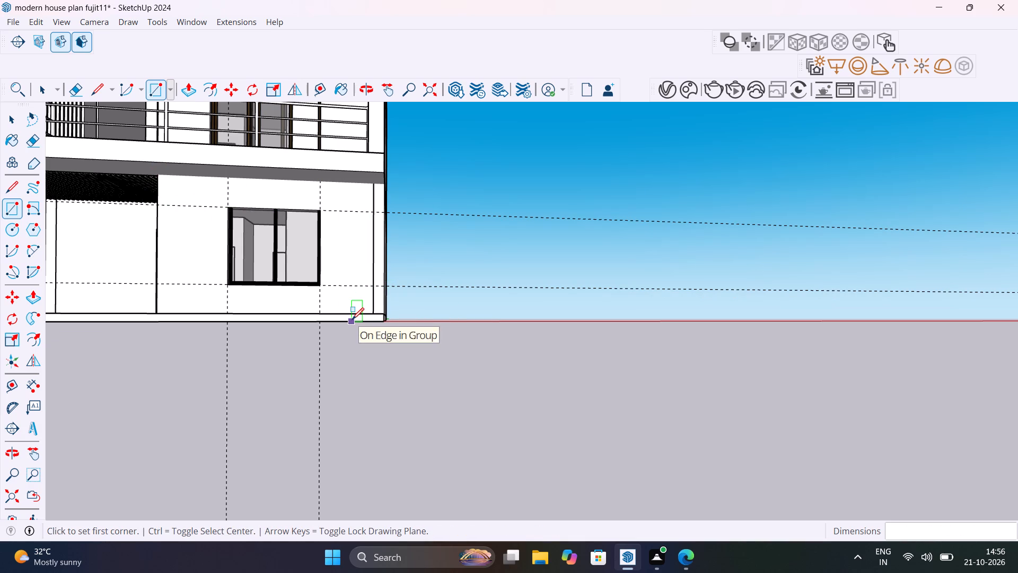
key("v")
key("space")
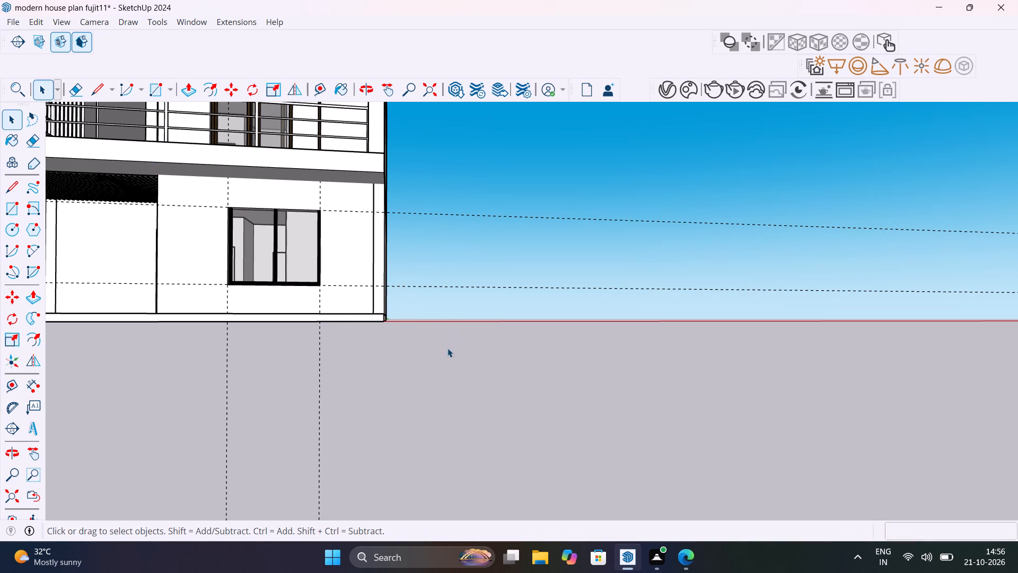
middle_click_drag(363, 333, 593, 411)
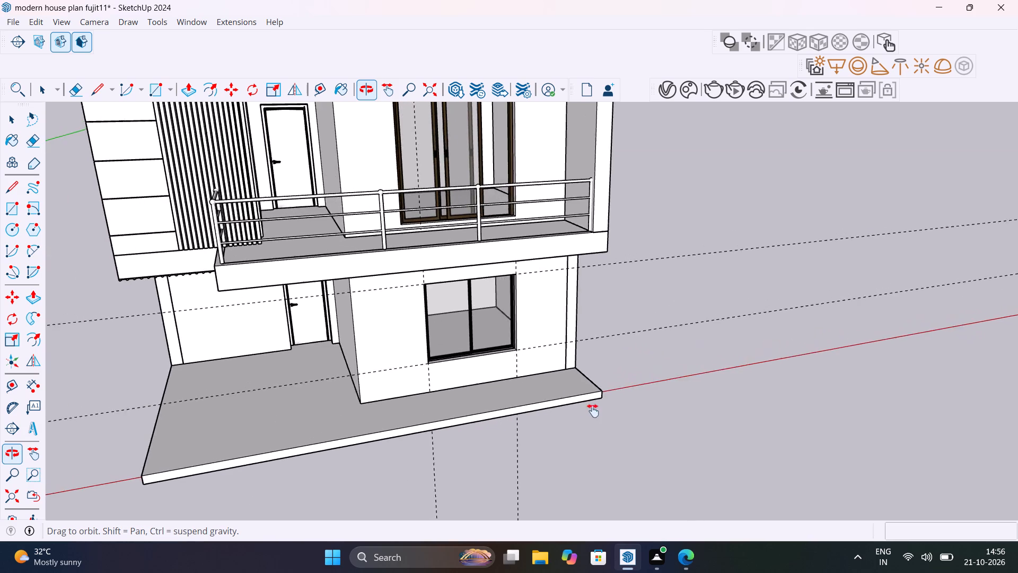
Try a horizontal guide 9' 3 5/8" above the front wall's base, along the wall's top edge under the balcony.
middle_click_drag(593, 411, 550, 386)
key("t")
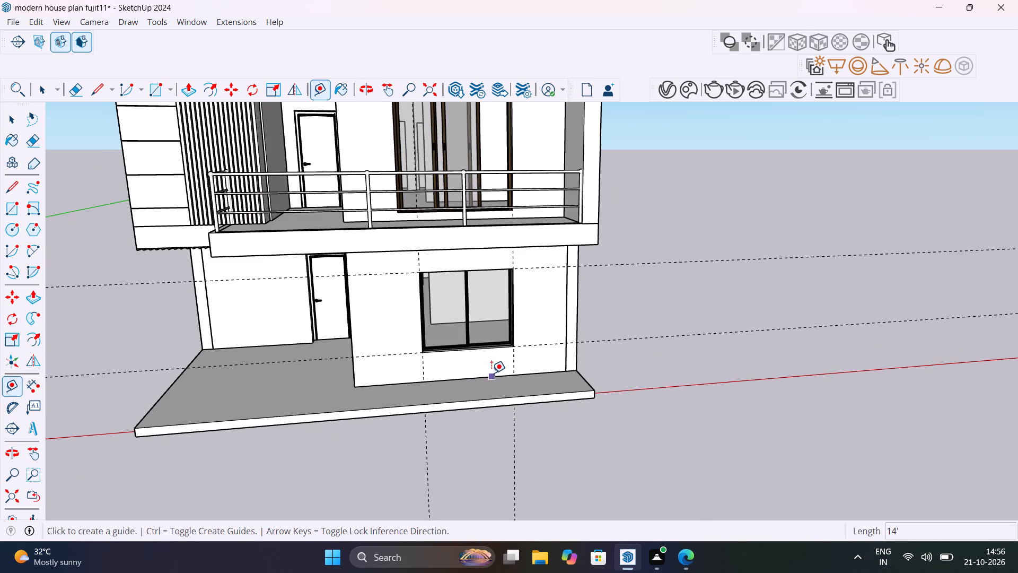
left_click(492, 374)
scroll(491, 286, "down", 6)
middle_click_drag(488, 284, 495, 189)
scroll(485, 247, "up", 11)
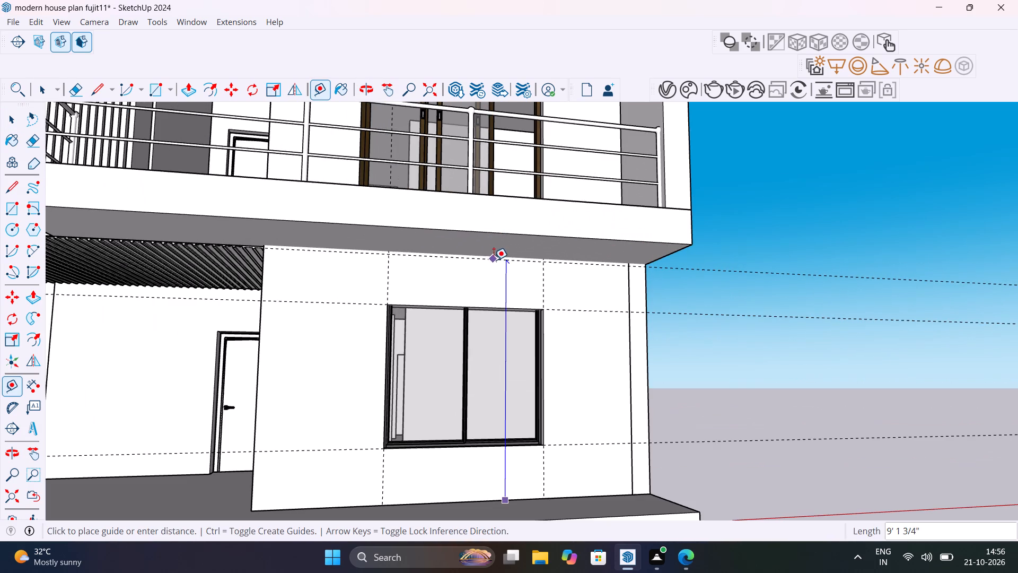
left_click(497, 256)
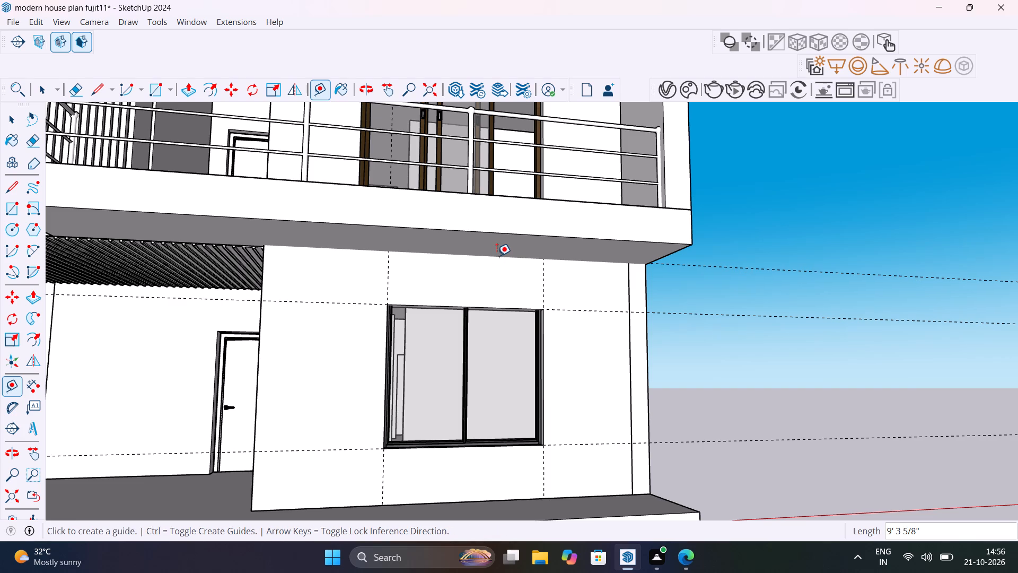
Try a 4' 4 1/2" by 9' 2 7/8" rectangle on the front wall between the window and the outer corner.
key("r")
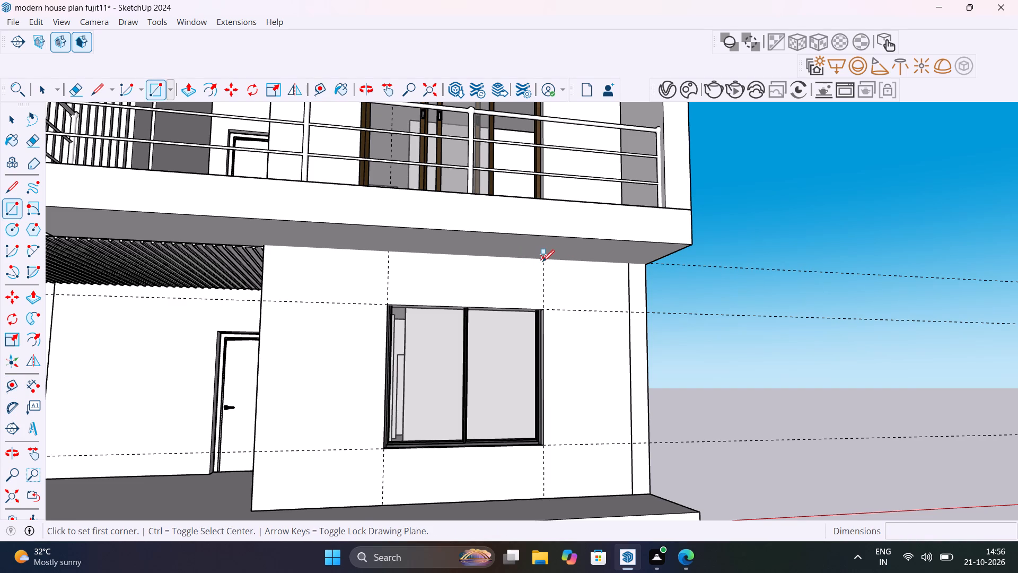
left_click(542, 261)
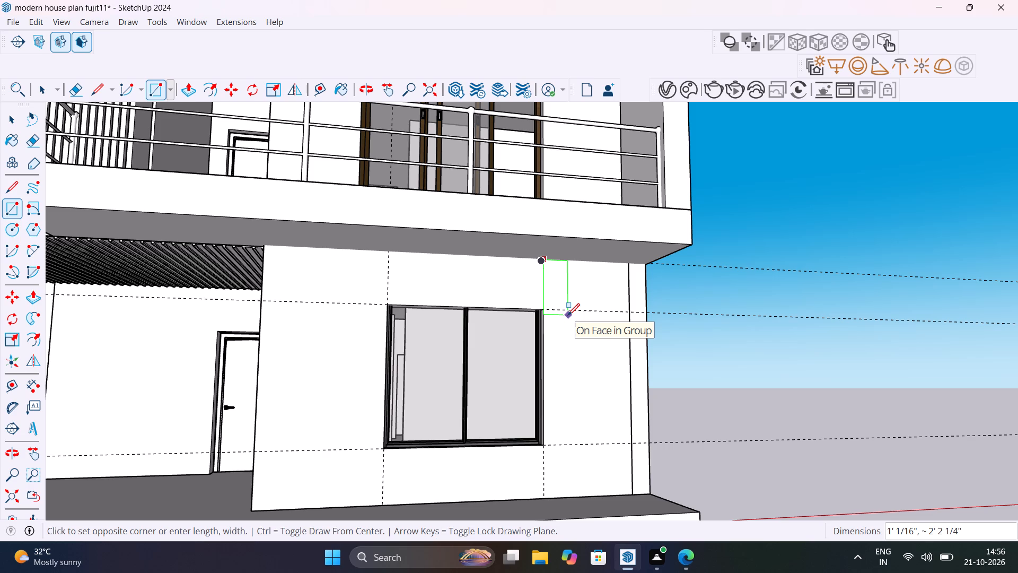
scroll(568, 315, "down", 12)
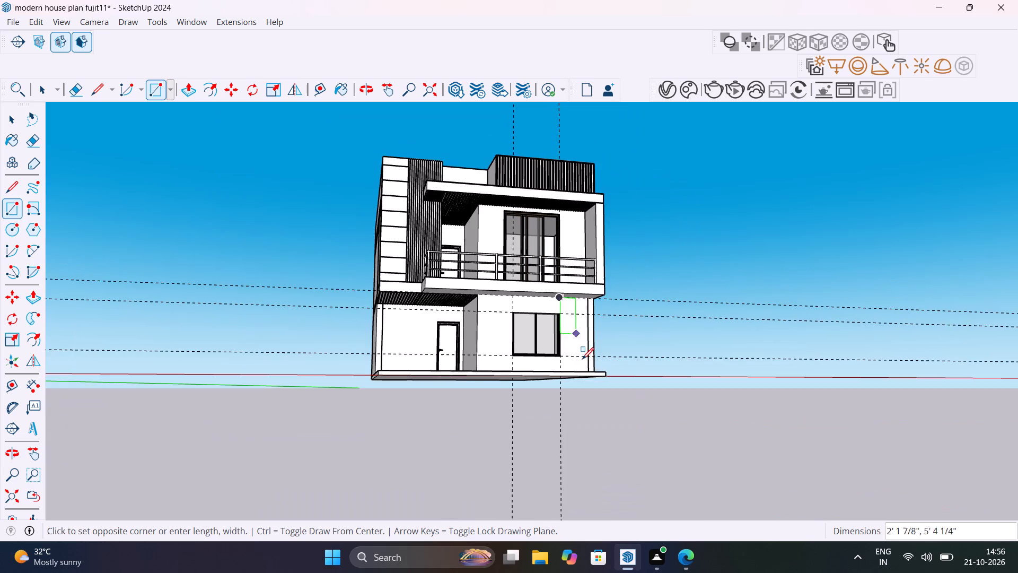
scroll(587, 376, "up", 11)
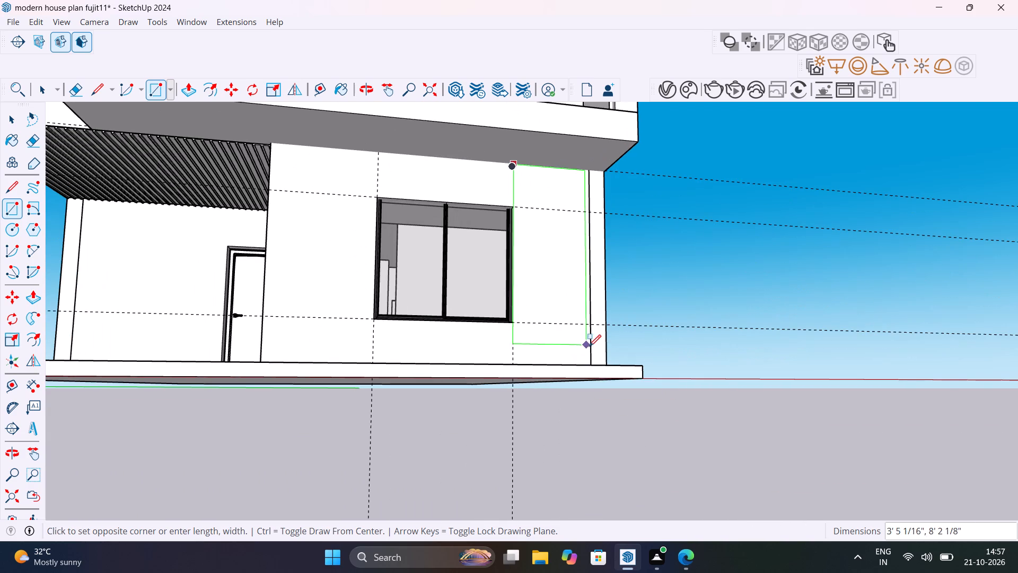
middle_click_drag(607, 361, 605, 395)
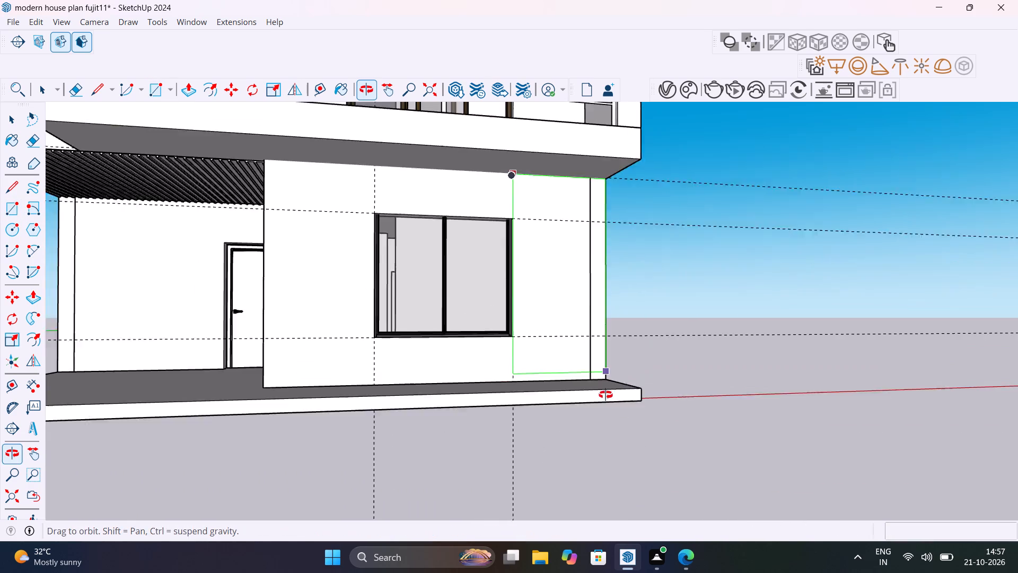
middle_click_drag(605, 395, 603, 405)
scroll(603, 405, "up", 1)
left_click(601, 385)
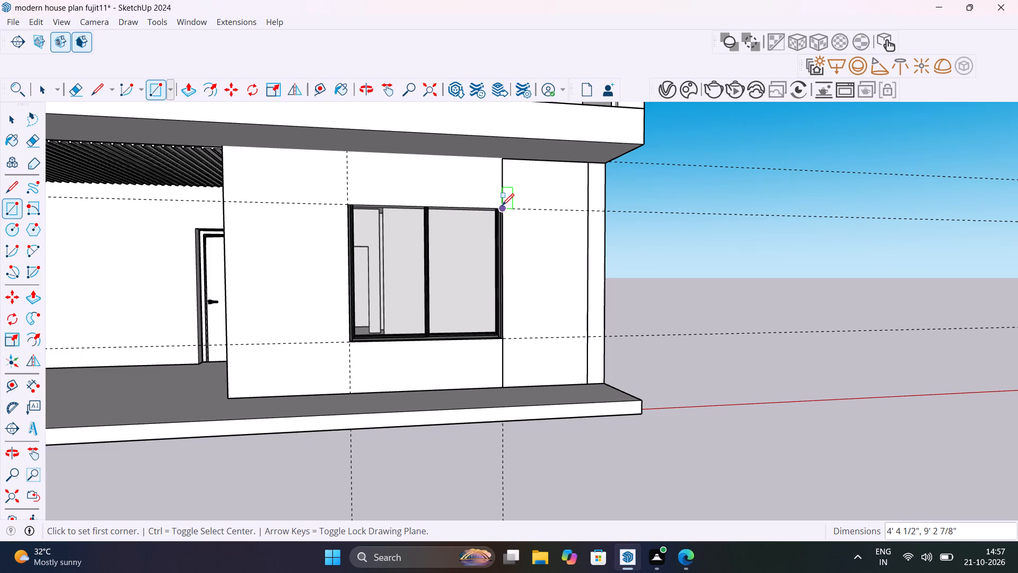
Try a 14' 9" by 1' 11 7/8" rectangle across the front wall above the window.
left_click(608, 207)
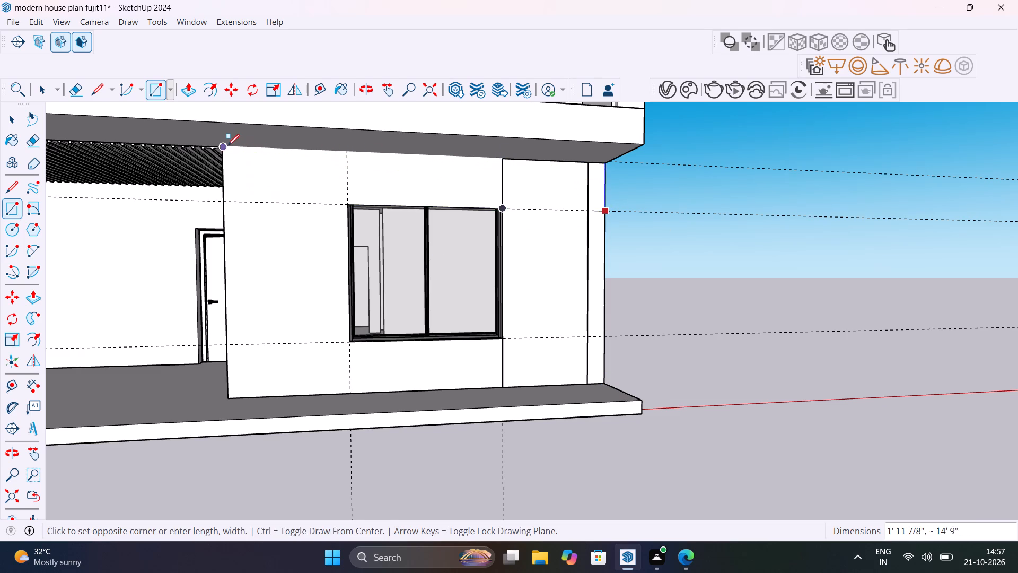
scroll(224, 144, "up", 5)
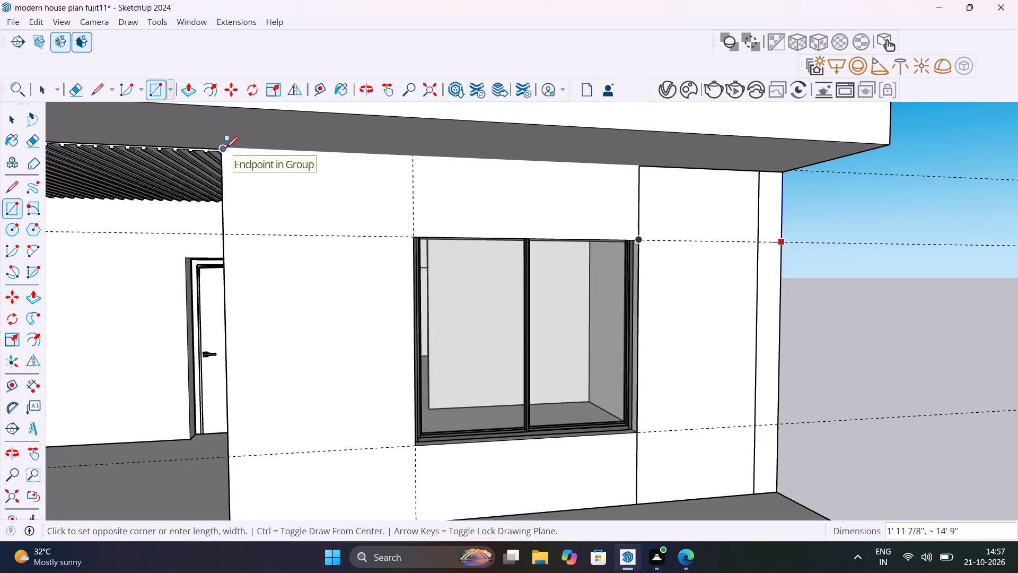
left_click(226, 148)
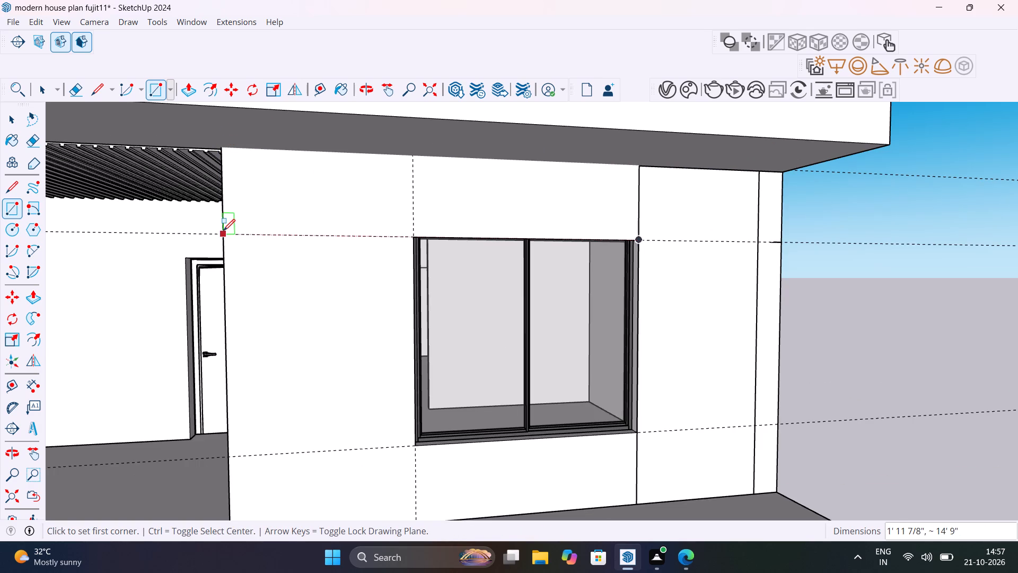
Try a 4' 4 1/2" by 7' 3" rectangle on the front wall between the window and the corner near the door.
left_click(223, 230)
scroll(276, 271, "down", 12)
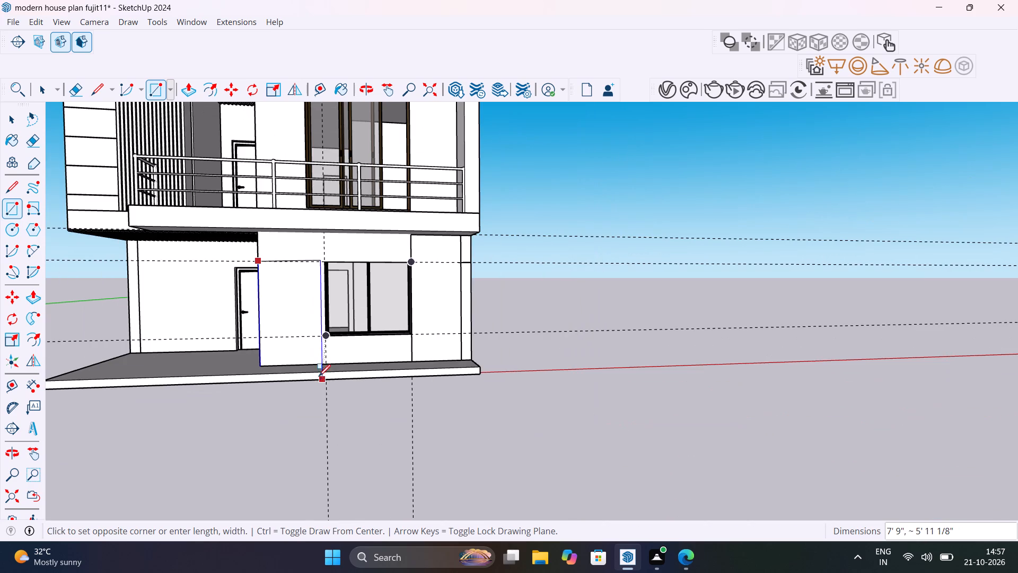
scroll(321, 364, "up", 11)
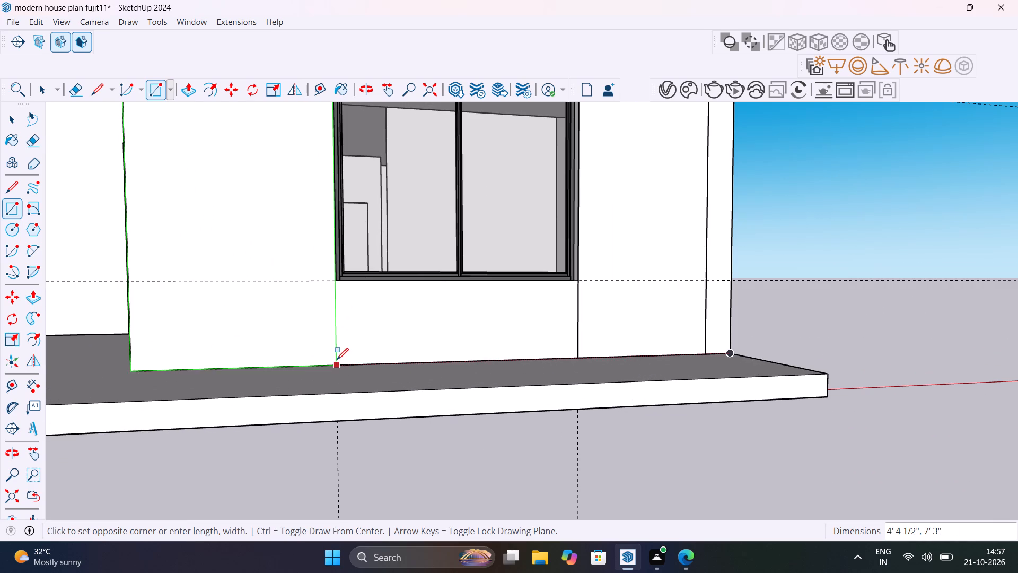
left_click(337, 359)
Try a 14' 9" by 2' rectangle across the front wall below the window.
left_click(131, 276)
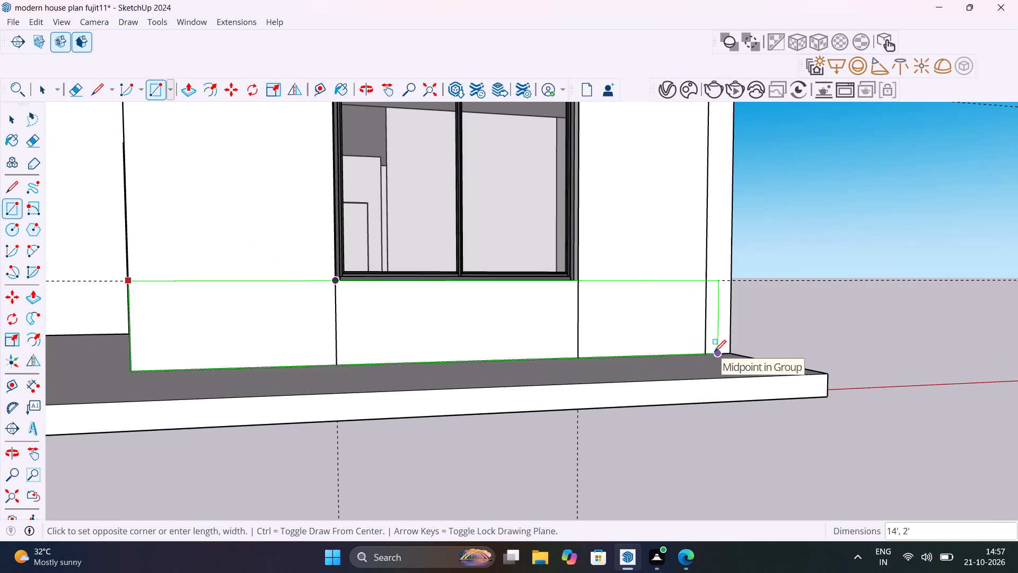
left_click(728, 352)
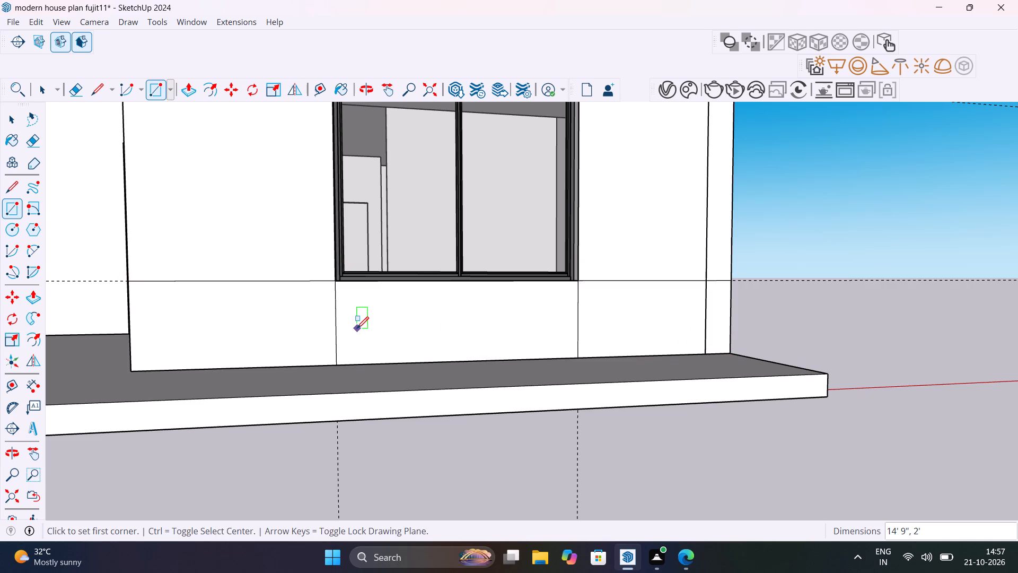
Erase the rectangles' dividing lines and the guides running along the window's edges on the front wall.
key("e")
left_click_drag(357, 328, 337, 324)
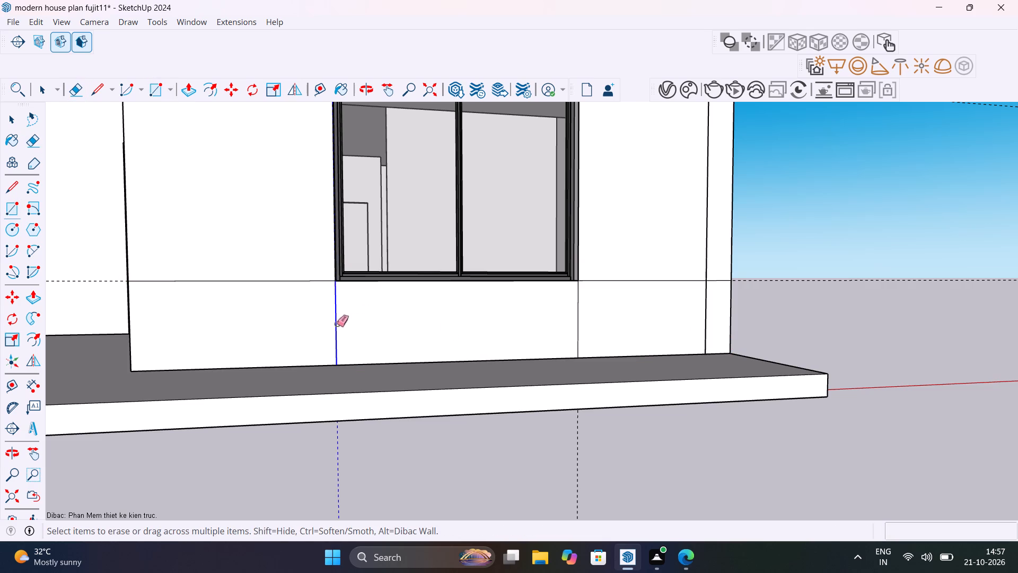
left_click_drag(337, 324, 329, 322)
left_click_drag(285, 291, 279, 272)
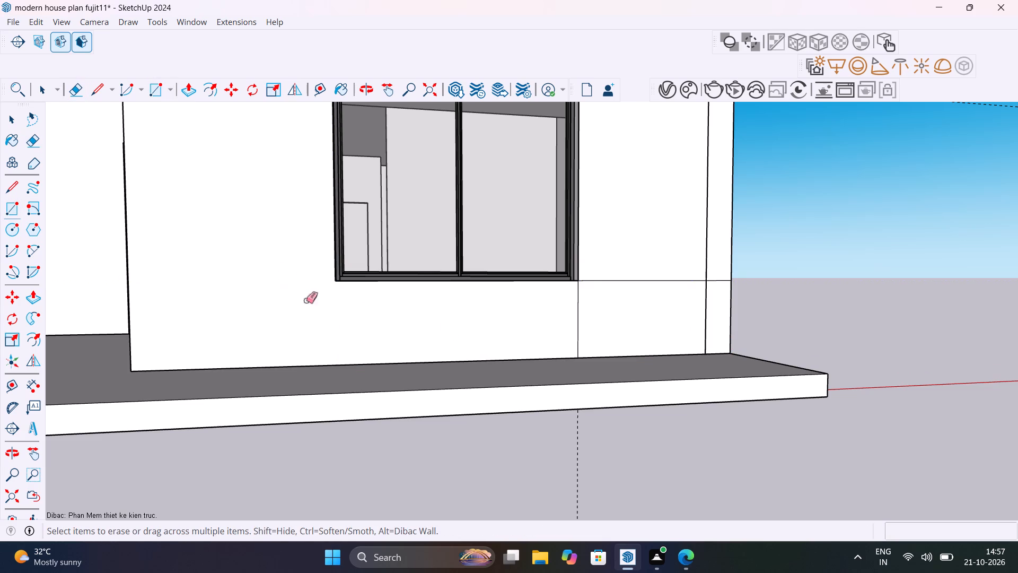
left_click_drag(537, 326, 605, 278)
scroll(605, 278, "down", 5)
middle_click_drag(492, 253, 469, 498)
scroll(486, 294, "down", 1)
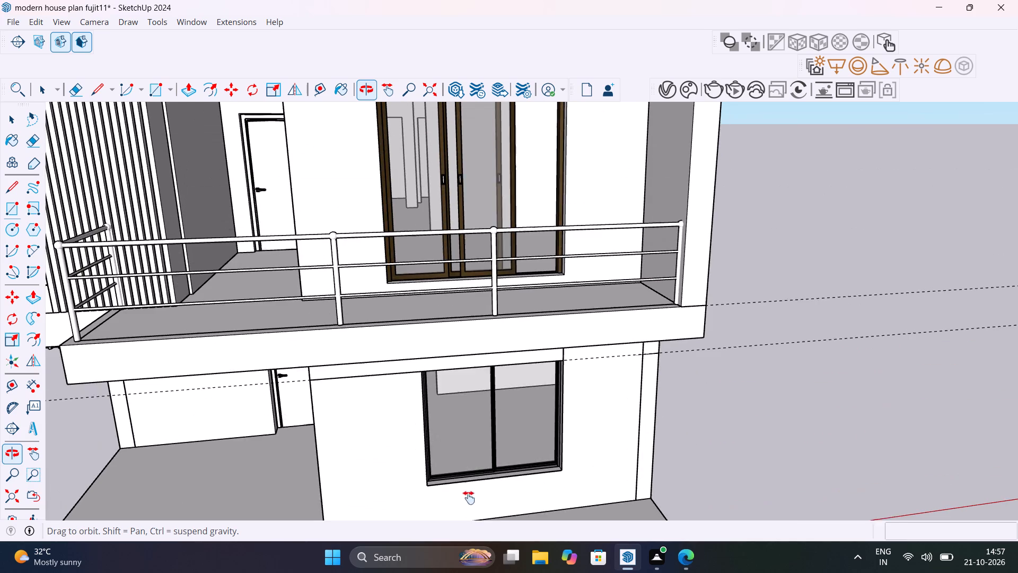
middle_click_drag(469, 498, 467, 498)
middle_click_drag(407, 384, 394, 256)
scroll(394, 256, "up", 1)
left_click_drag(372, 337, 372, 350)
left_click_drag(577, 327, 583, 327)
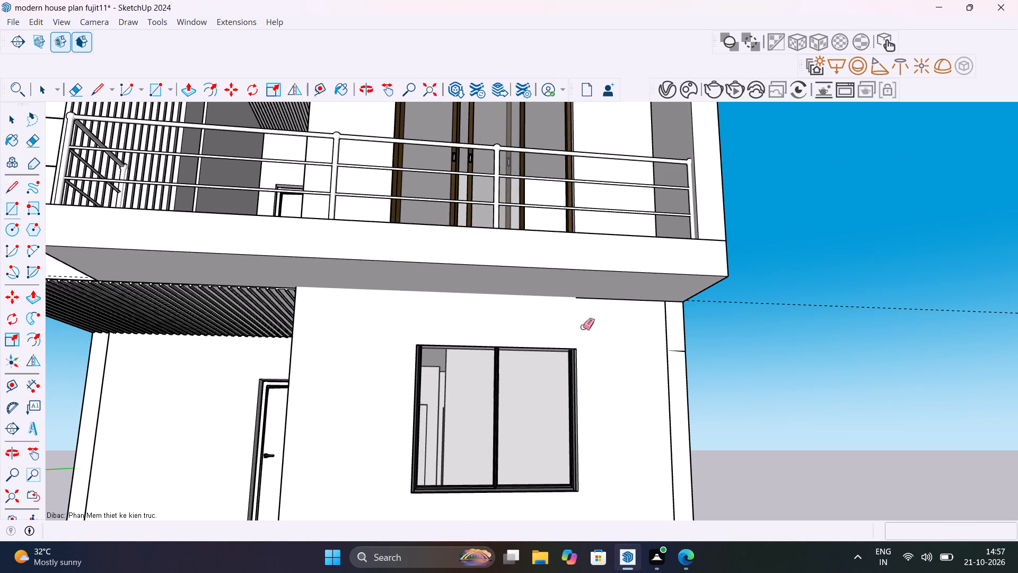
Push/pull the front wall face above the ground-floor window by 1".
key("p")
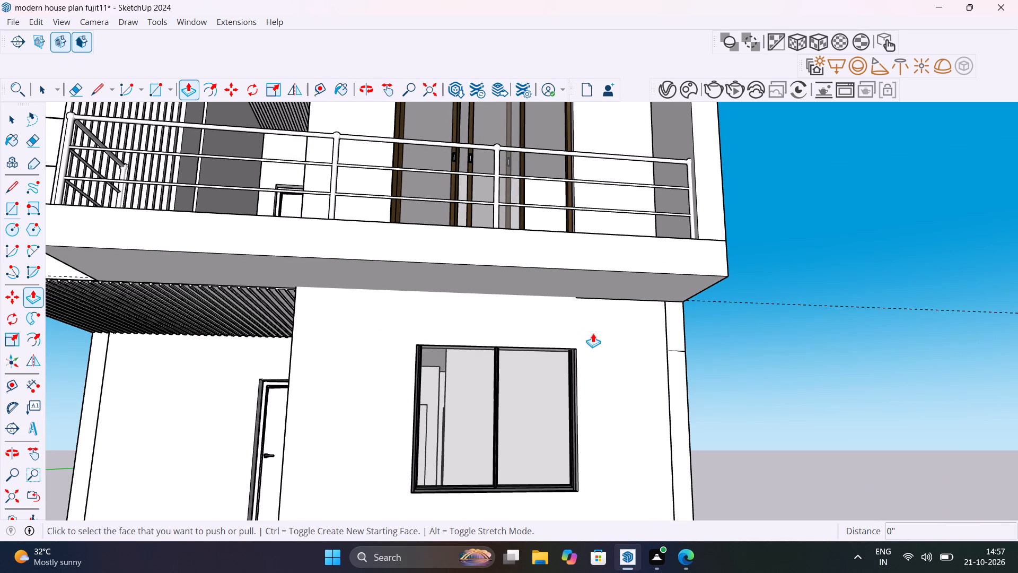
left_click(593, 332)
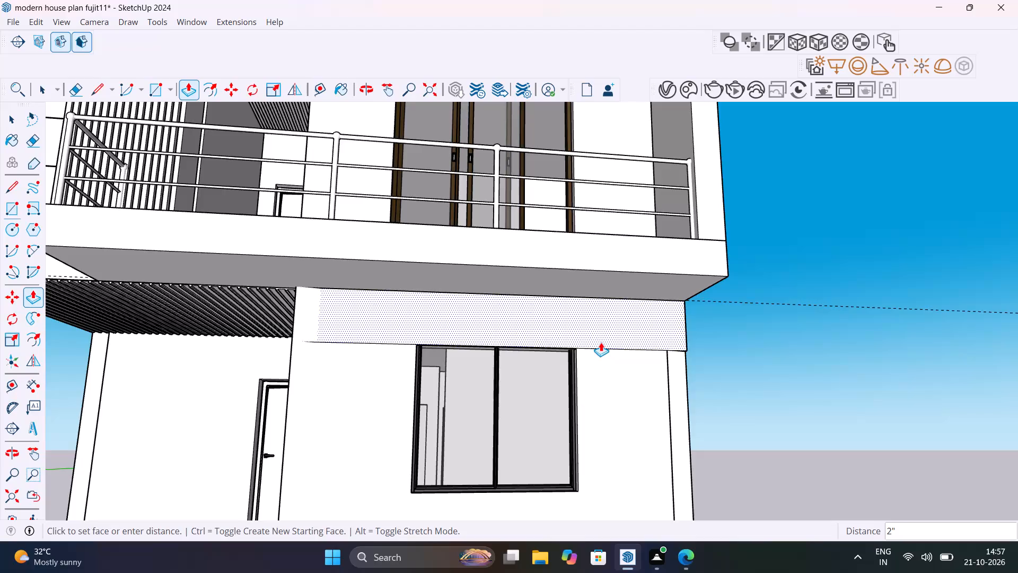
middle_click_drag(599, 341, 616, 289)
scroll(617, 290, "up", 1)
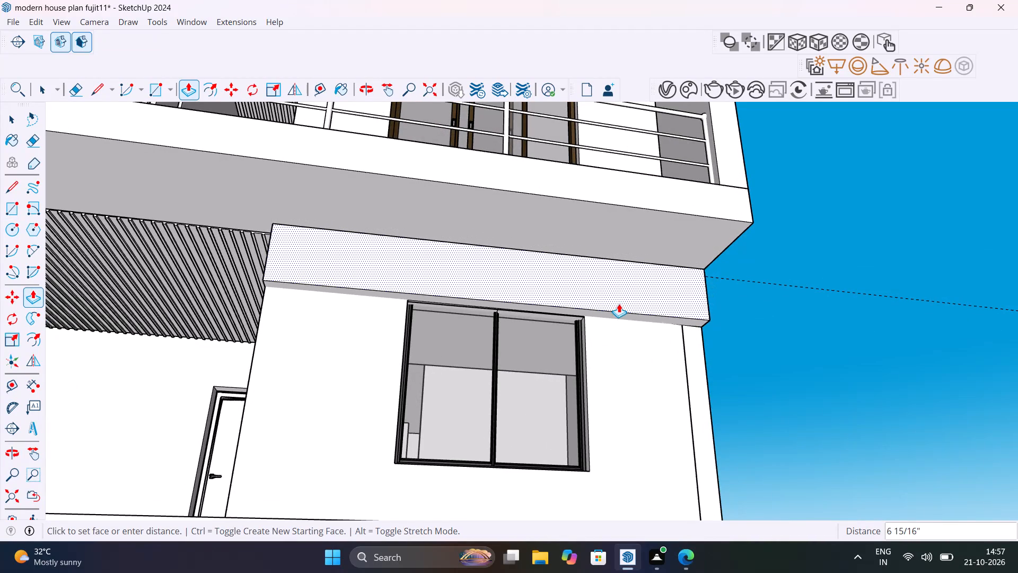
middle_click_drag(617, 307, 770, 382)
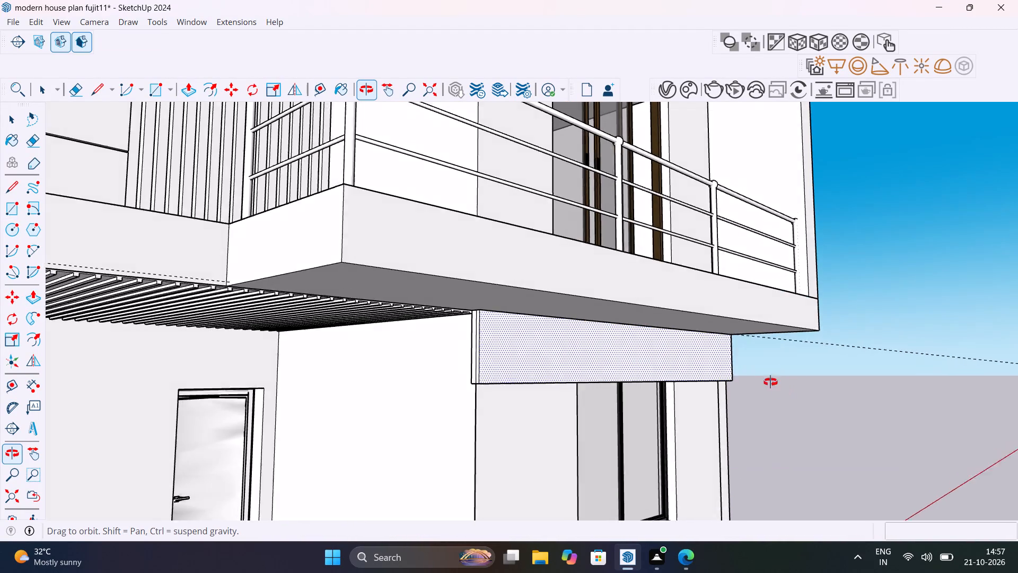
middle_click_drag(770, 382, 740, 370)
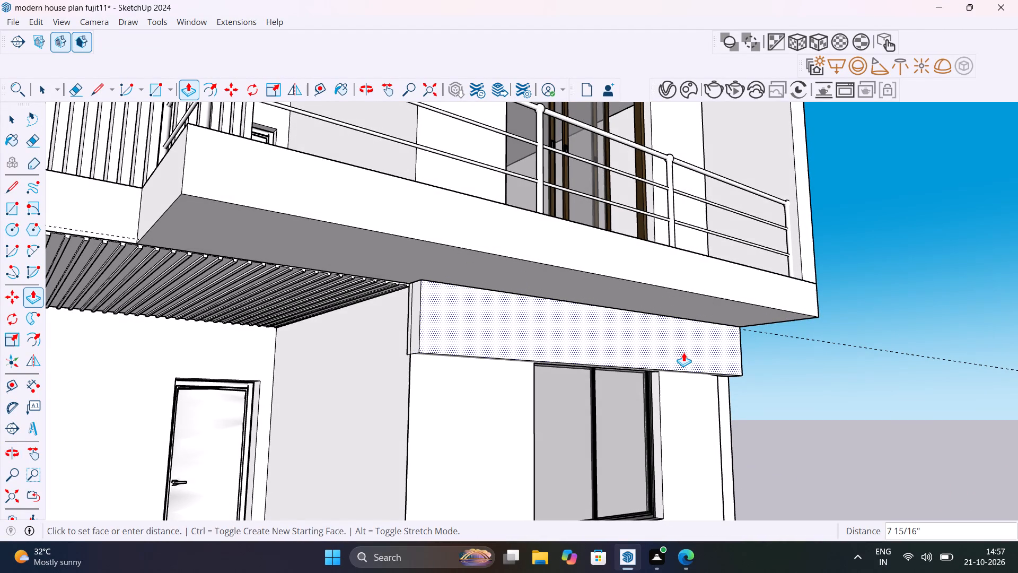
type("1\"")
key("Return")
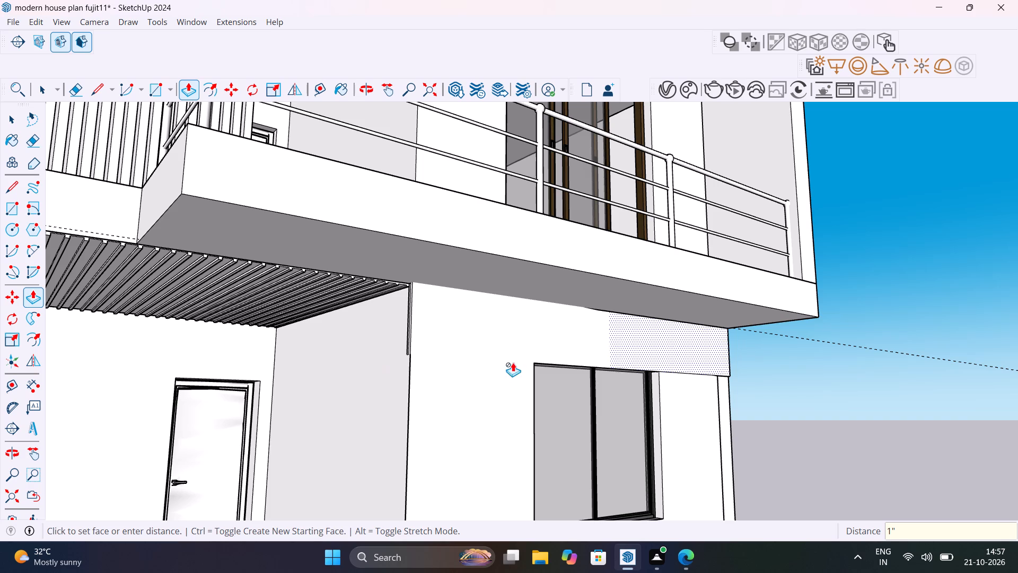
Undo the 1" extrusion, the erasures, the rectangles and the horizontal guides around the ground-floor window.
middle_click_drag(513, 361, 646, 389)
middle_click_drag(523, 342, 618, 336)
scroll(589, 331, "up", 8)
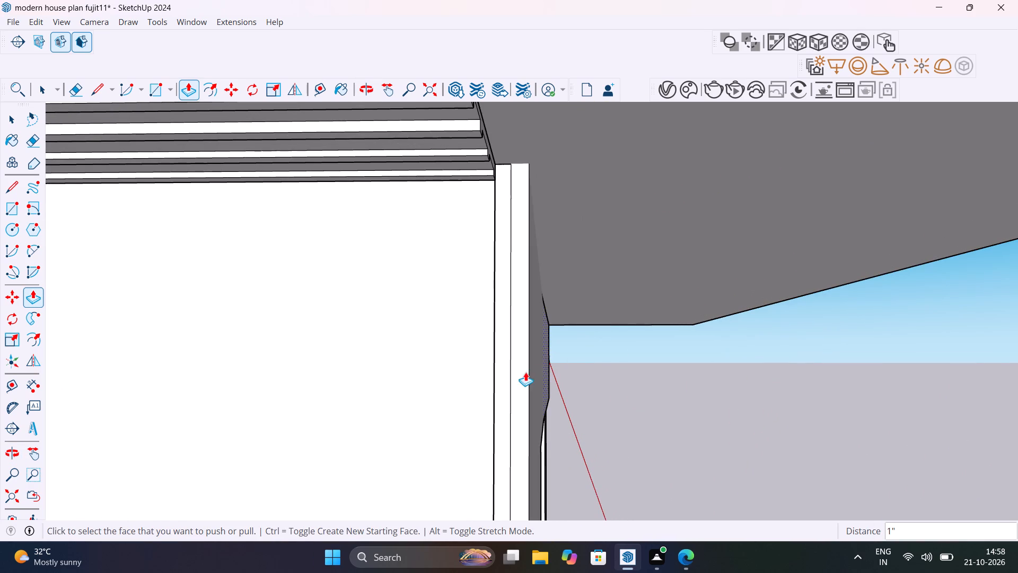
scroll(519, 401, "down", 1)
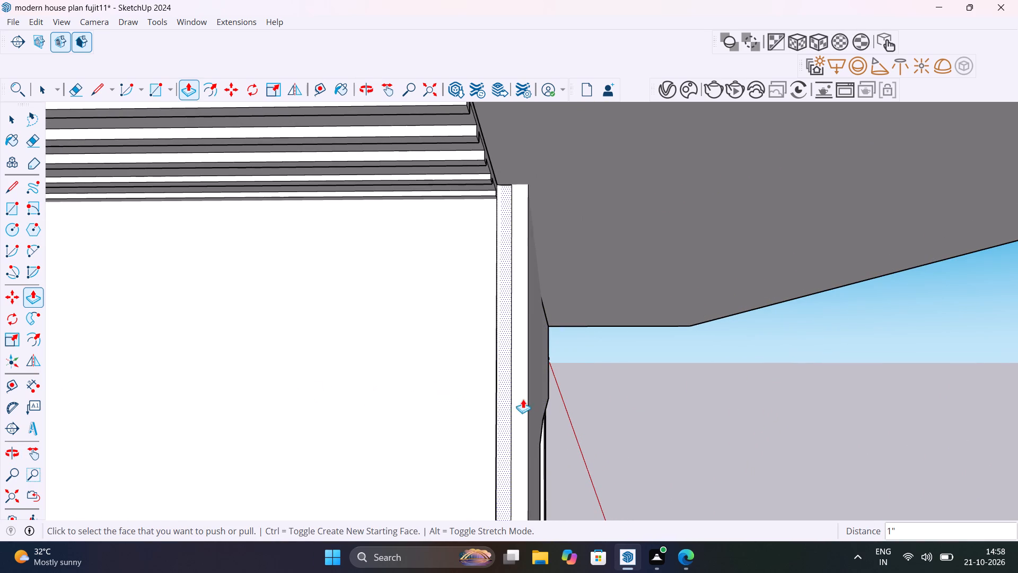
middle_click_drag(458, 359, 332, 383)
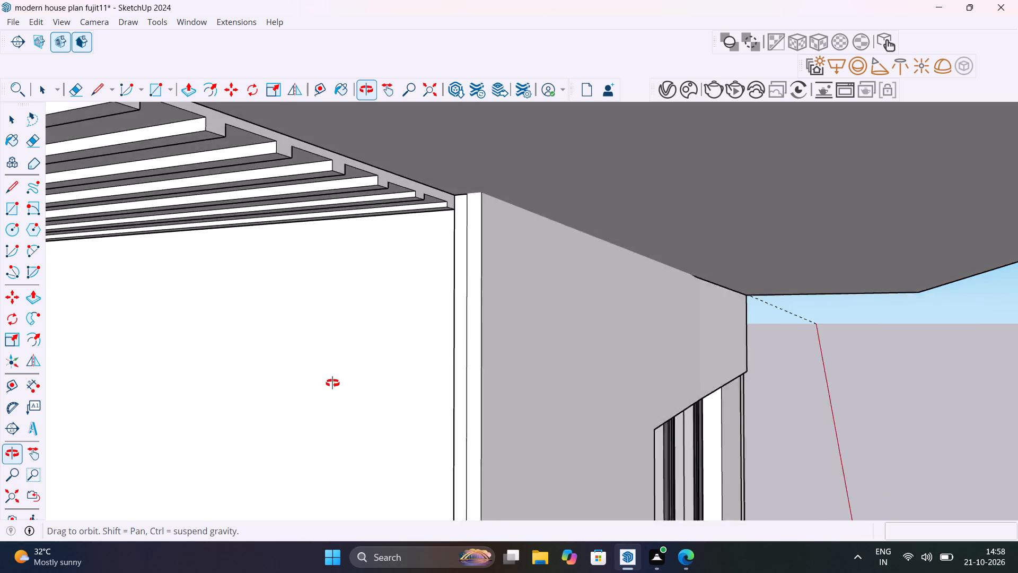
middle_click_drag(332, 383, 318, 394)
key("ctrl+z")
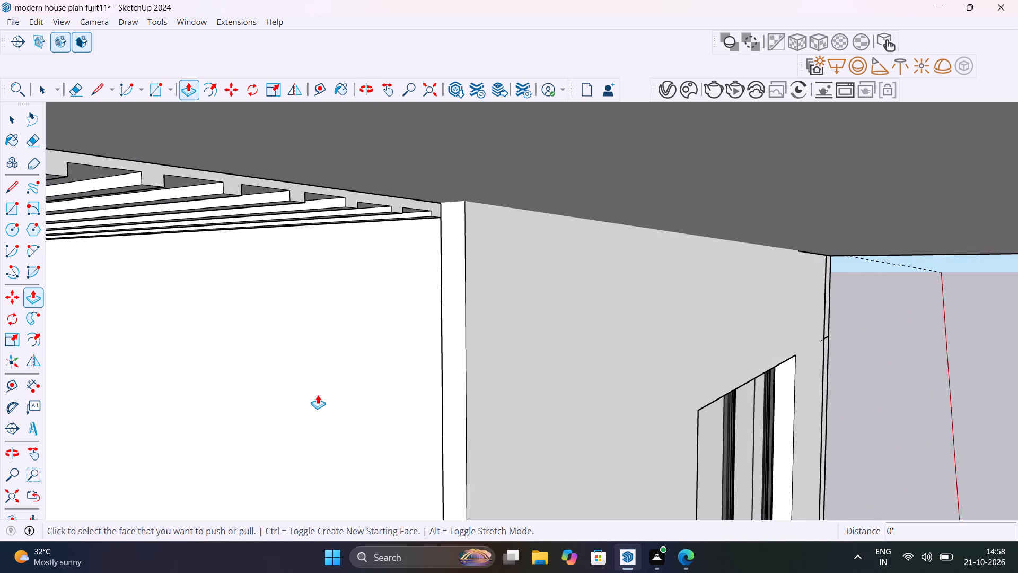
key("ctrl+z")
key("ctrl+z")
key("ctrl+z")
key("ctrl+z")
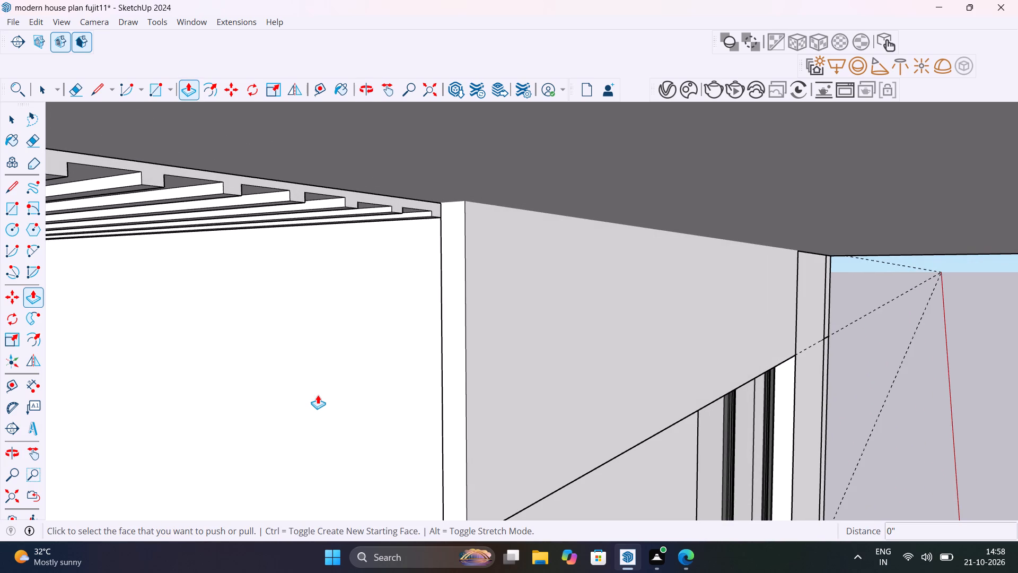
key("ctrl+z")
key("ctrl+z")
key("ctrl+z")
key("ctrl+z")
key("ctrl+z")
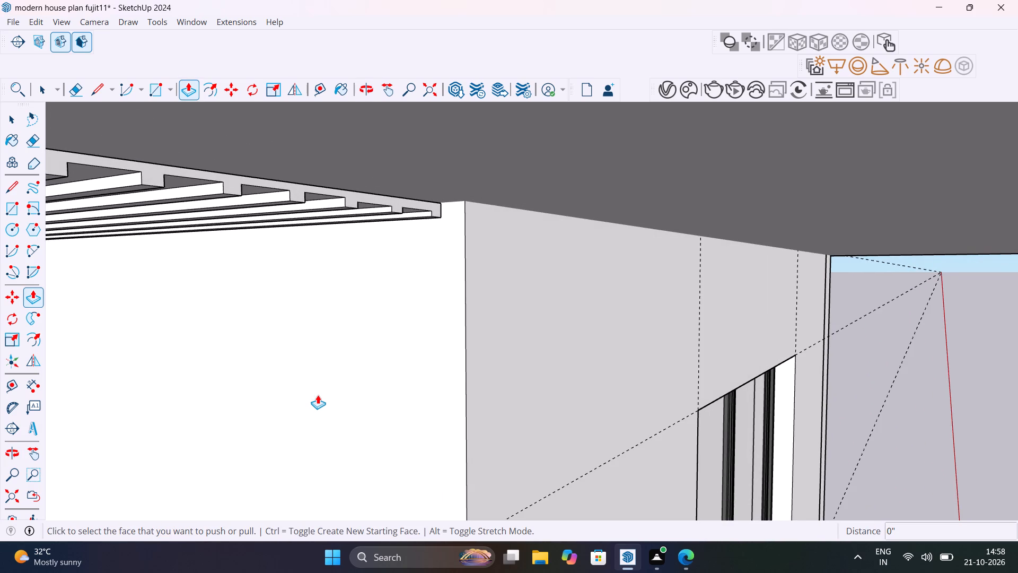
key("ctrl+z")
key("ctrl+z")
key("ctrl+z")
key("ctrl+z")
Delete the remaining vertical guide above the ground-floor window.
scroll(318, 395, "down", 11)
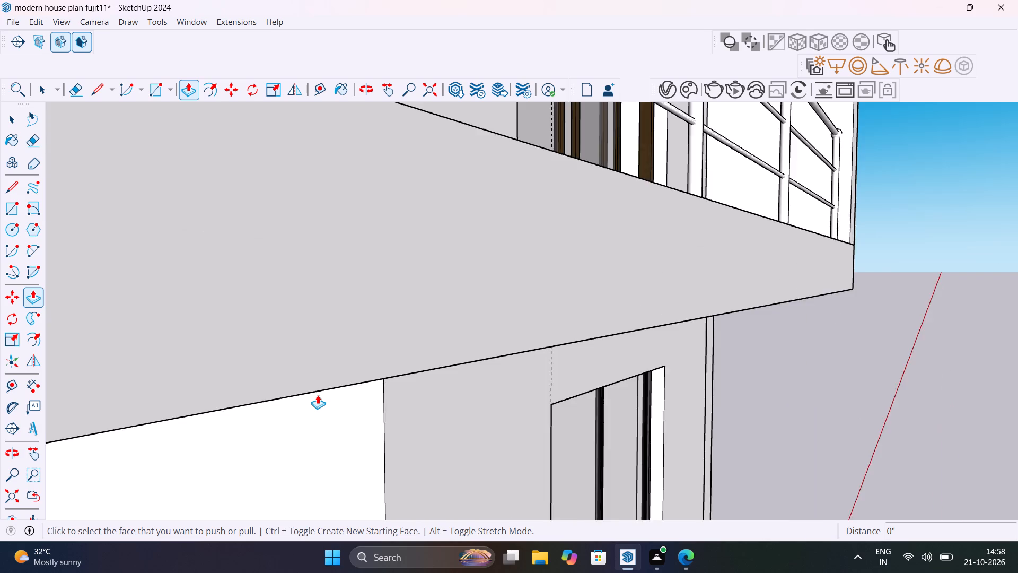
scroll(318, 395, "down", 4)
middle_click_drag(354, 415, 200, 331, "shift")
key("space")
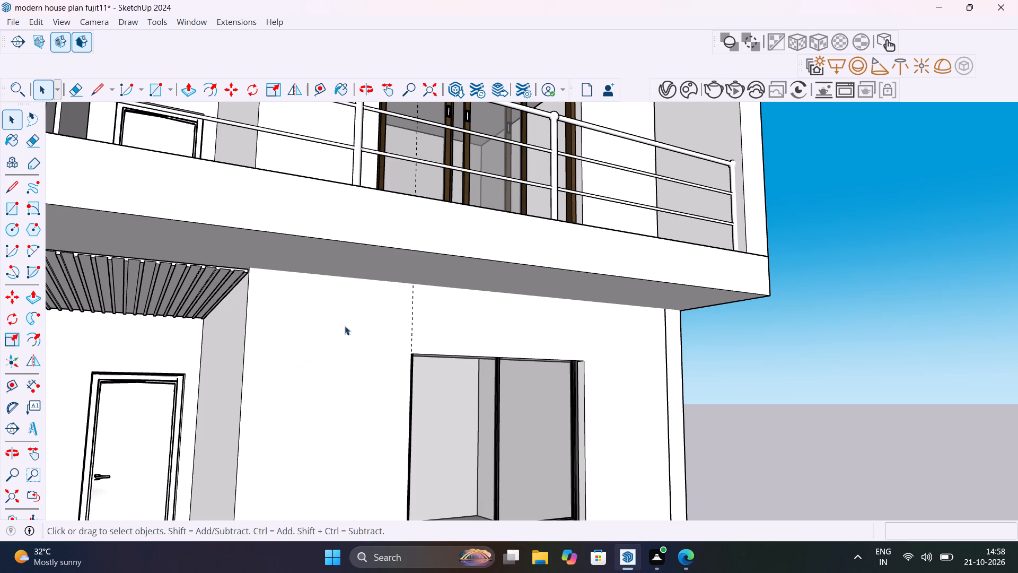
left_click(411, 348)
key("Delete")
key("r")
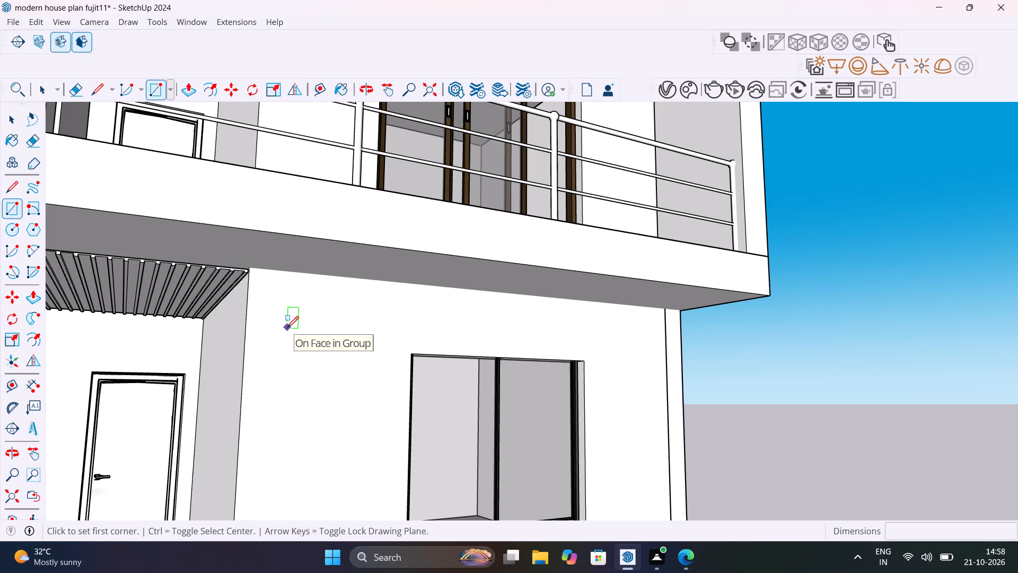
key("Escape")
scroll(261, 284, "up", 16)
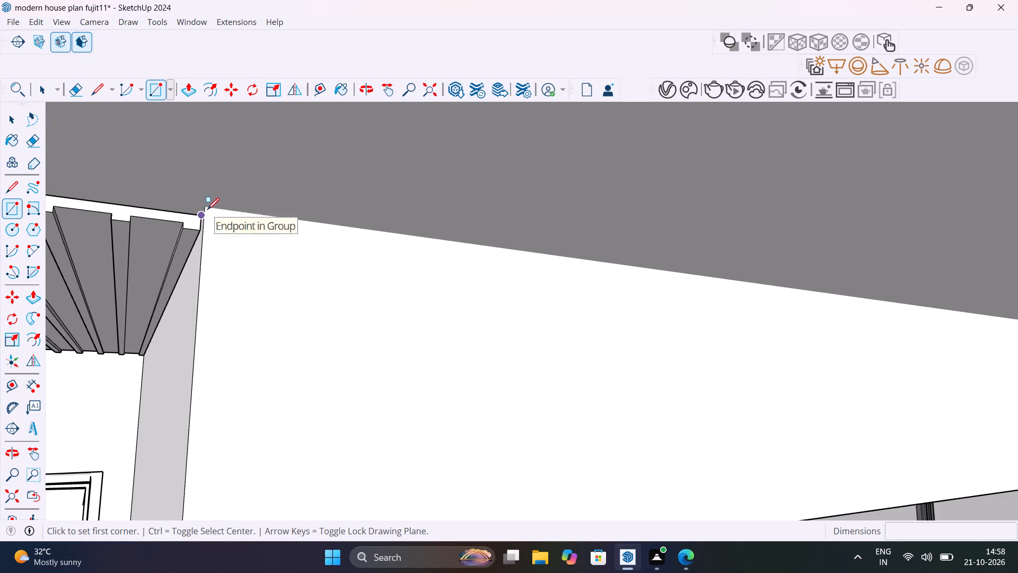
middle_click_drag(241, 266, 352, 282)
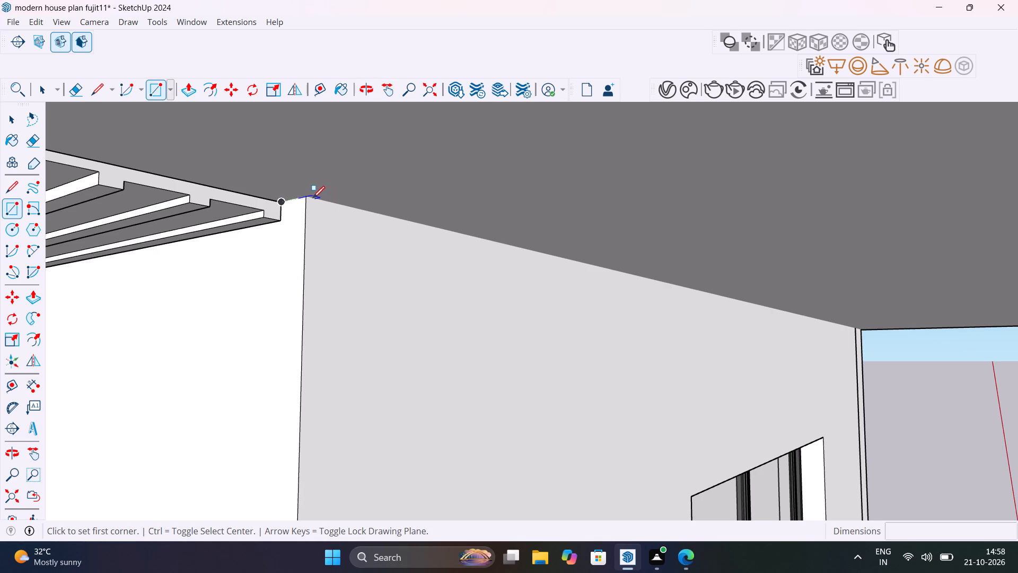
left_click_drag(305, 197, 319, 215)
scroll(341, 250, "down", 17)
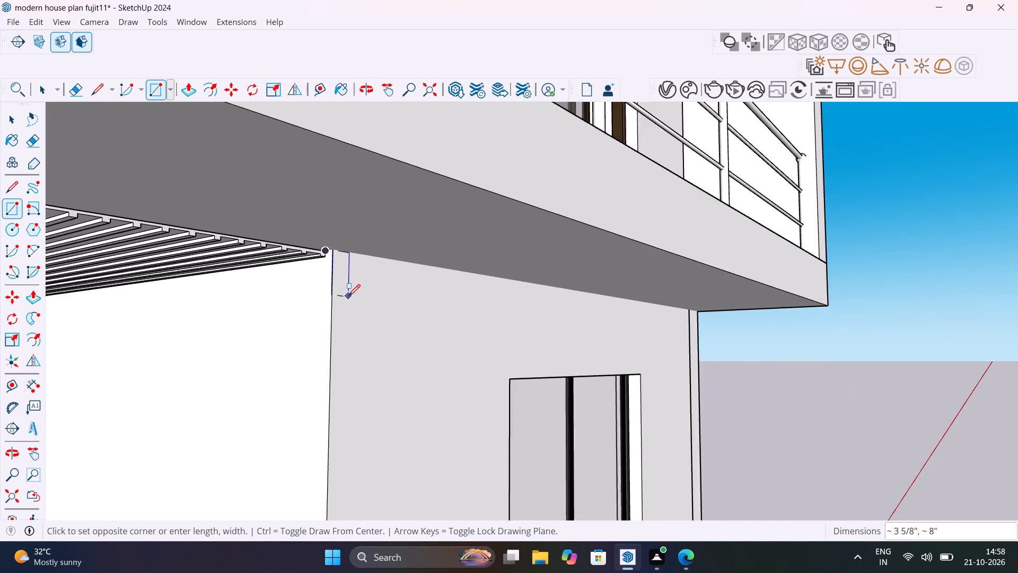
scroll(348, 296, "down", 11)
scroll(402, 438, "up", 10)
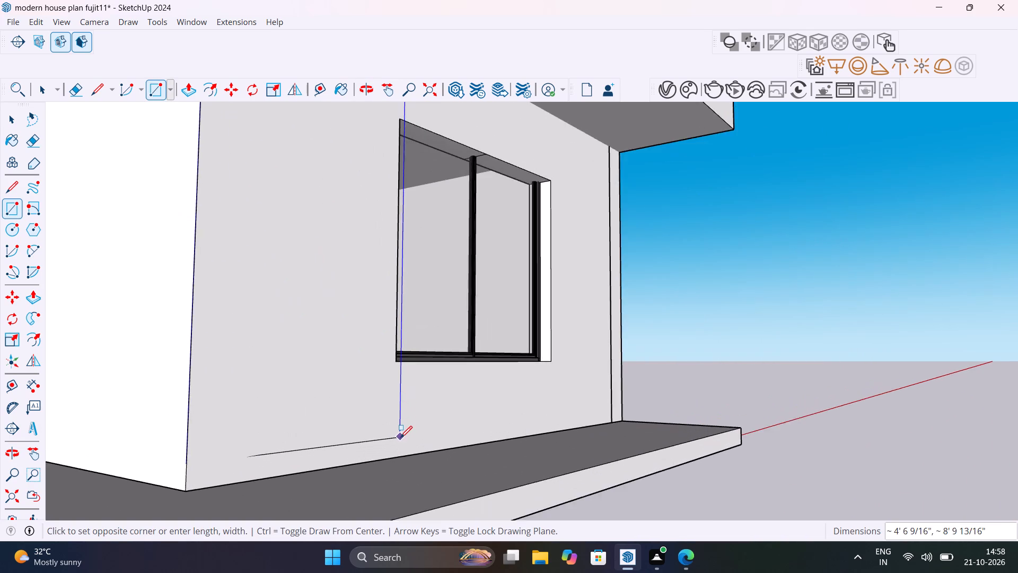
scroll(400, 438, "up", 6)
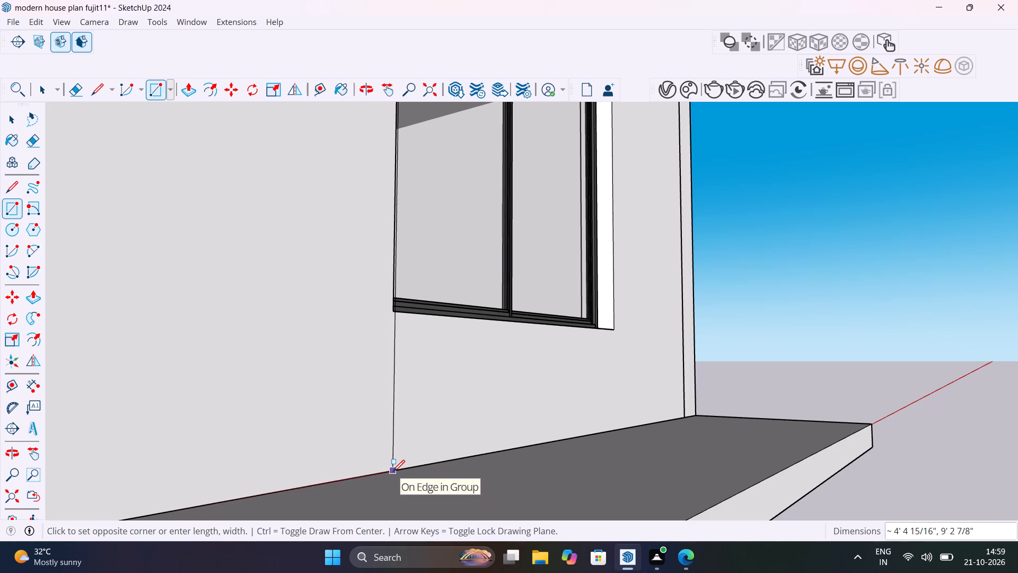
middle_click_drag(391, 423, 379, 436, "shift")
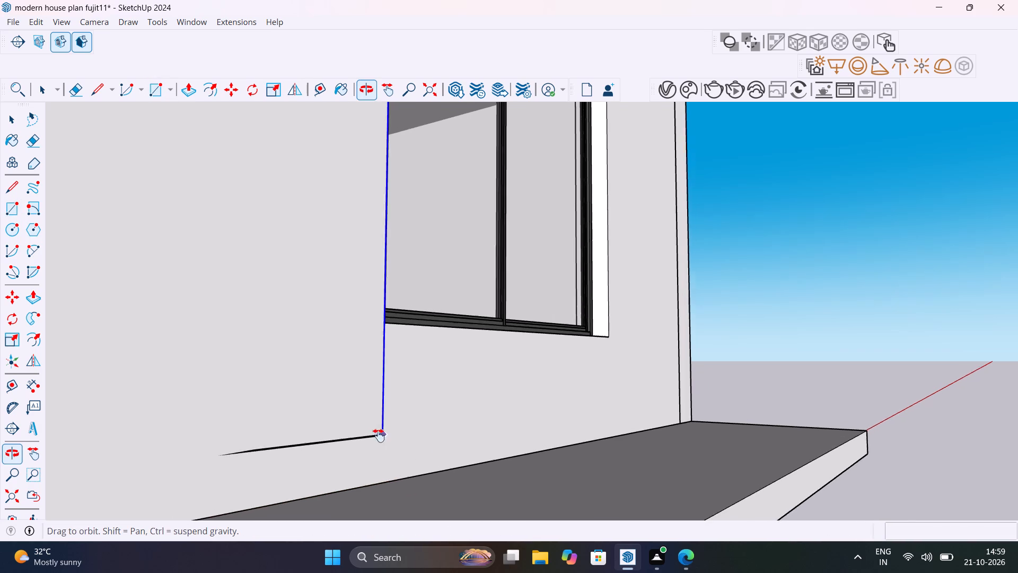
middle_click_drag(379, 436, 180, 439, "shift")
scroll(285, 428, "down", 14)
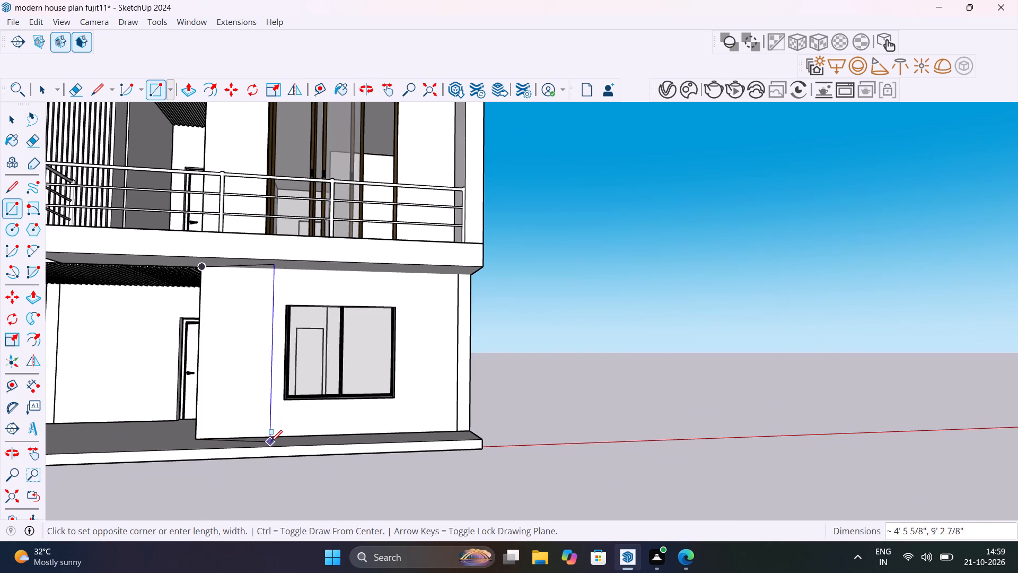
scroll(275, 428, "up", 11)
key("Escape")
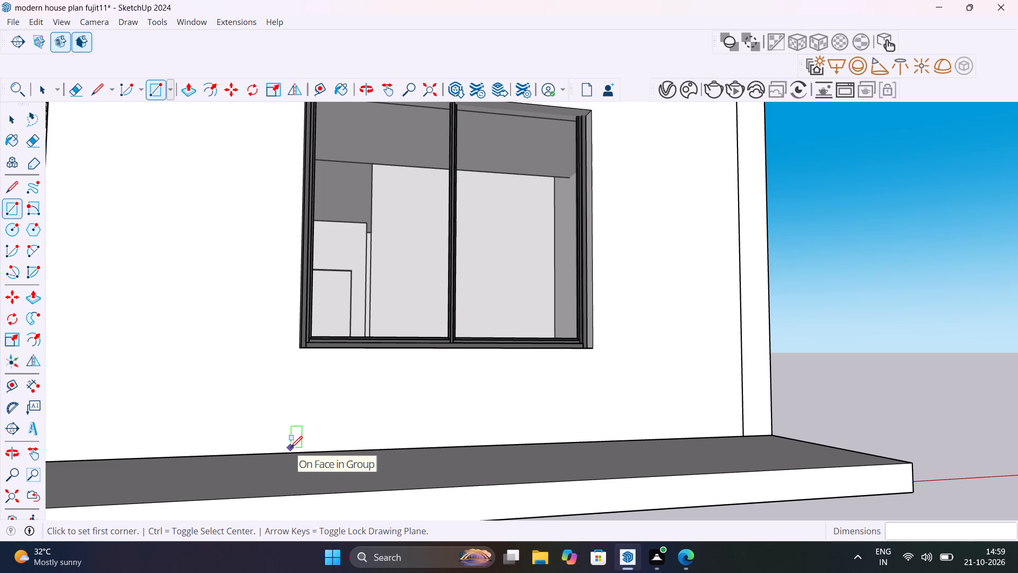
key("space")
Explode the grooved soffit group above the ground-floor entrance door.
scroll(305, 412, "down", 15)
middle_click_drag(367, 414, 454, 372, "shift")
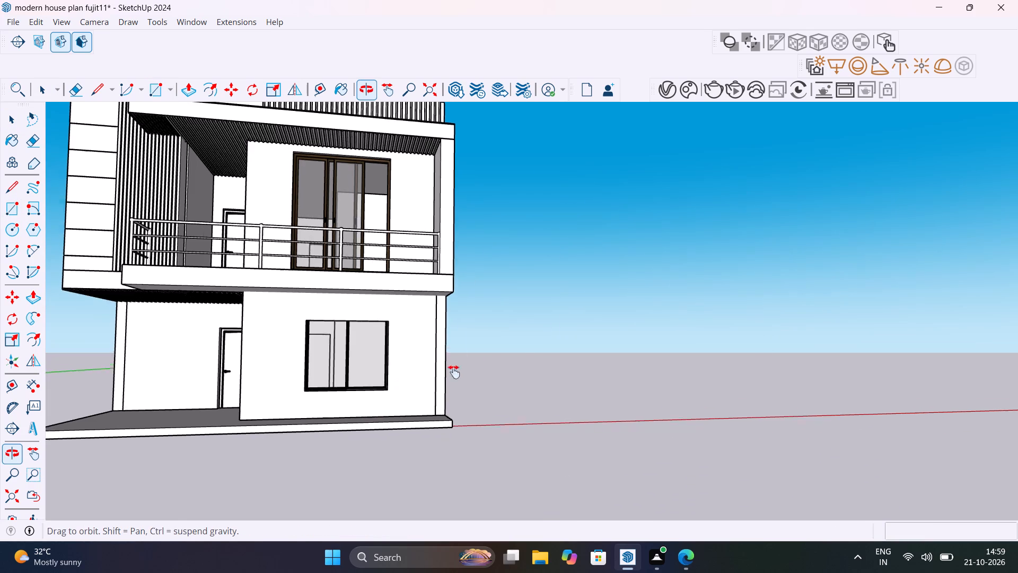
middle_click_drag(454, 372, 480, 403, "shift")
scroll(481, 404, "down", 7)
scroll(386, 340, "up", 7)
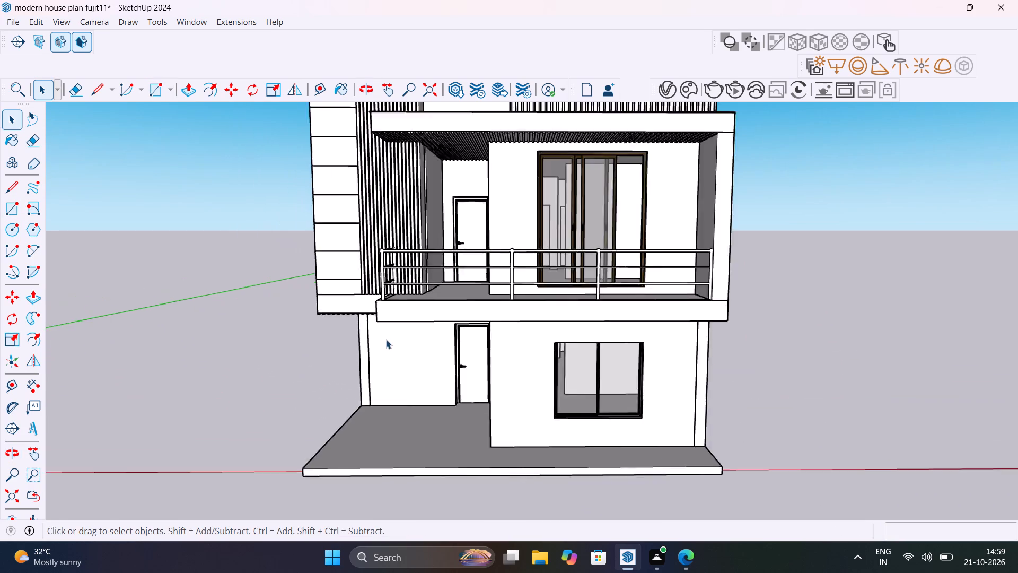
scroll(386, 340, "up", 4)
middle_click_drag(367, 354, 493, 309)
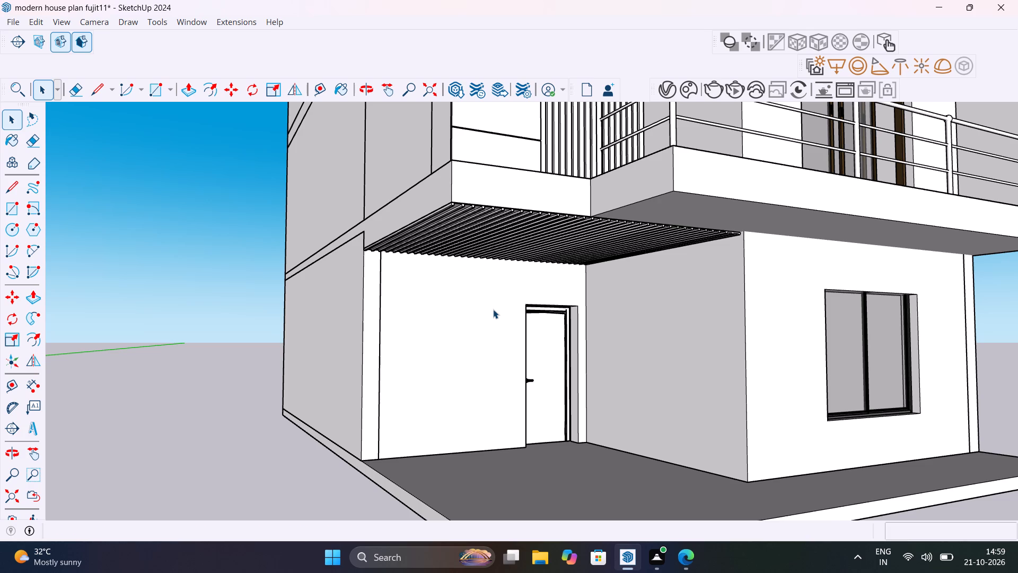
left_click(457, 223)
scroll(457, 223, "up", 5)
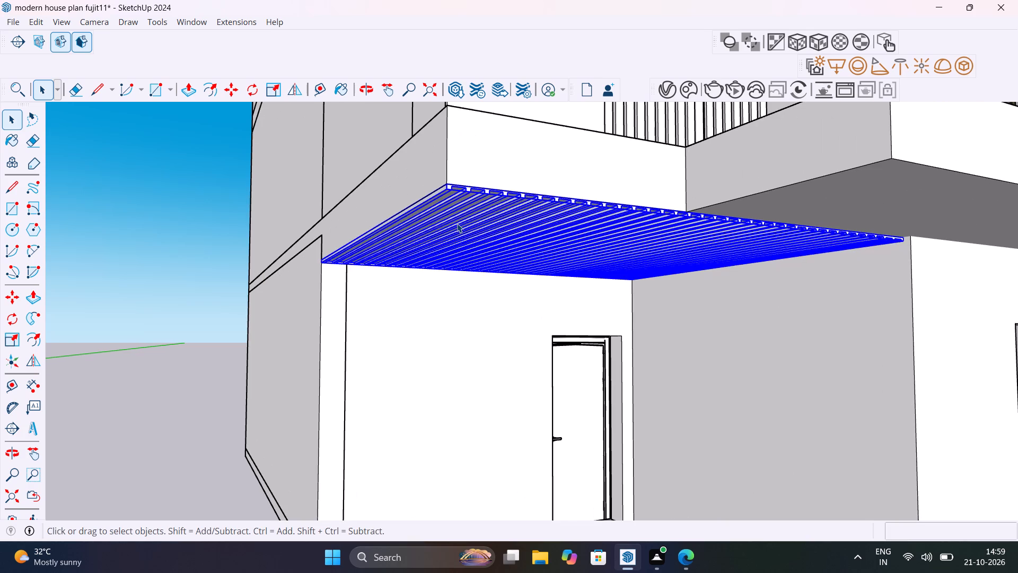
middle_click_drag(457, 223, 440, 221)
right_click(440, 221)
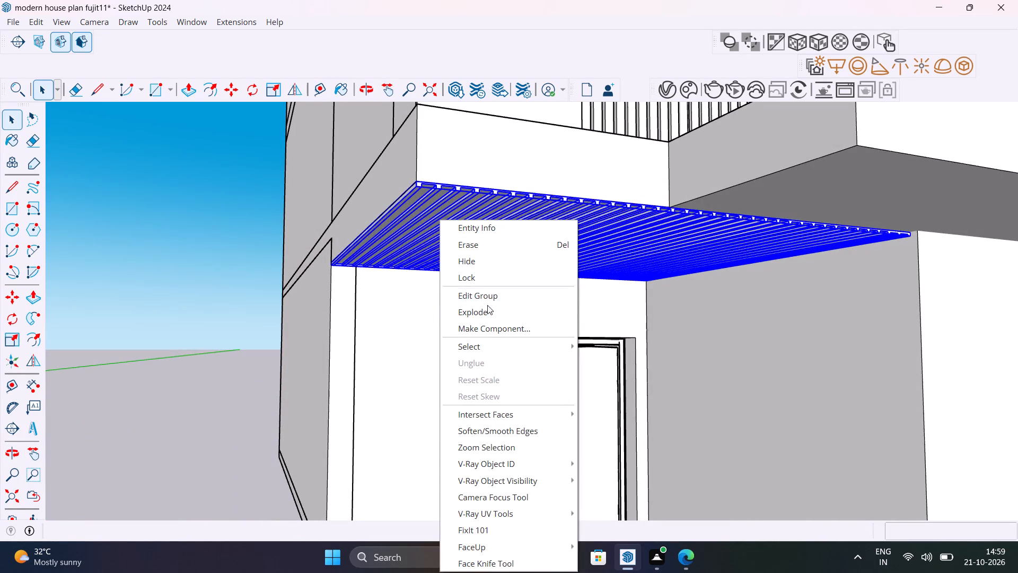
left_click(492, 312)
left_click(213, 219)
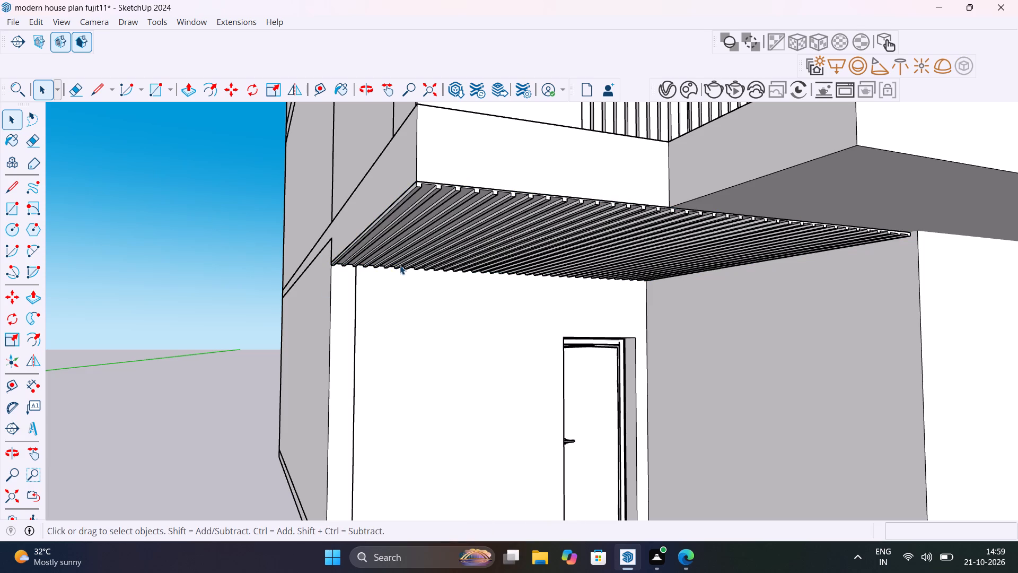
Place a guide across the entrance soffit about 10' 5" from its edge along the projecting room's side wall, near the third outer slat.
middle_click_drag(396, 261, 272, 243)
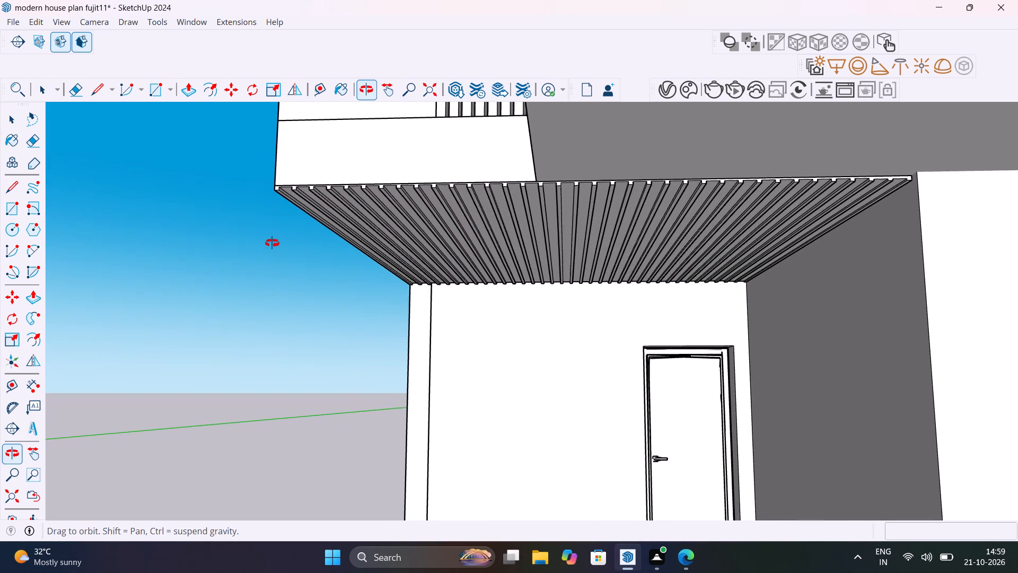
middle_click_drag(272, 243, 311, 227)
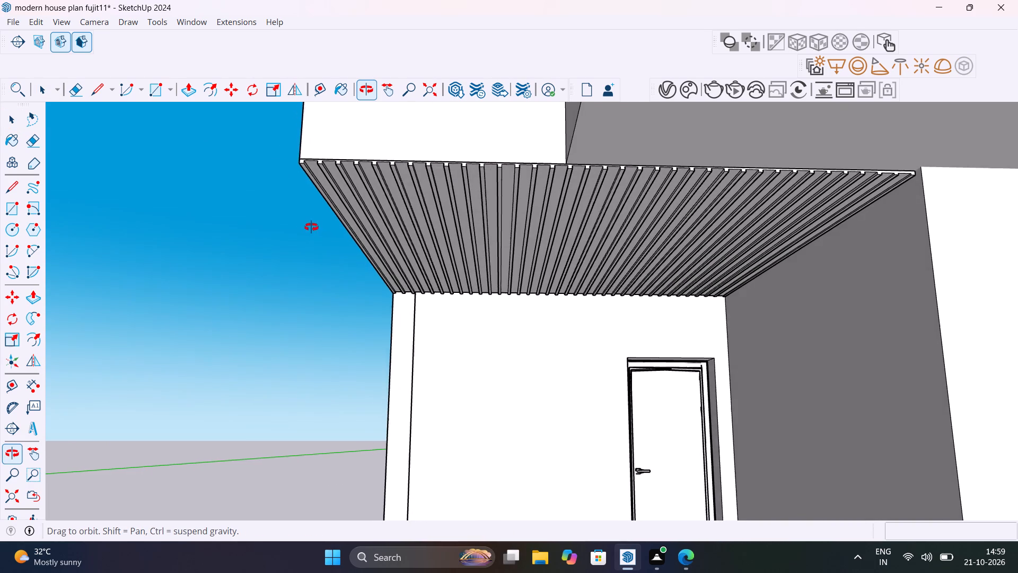
middle_click_drag(311, 227, 325, 290)
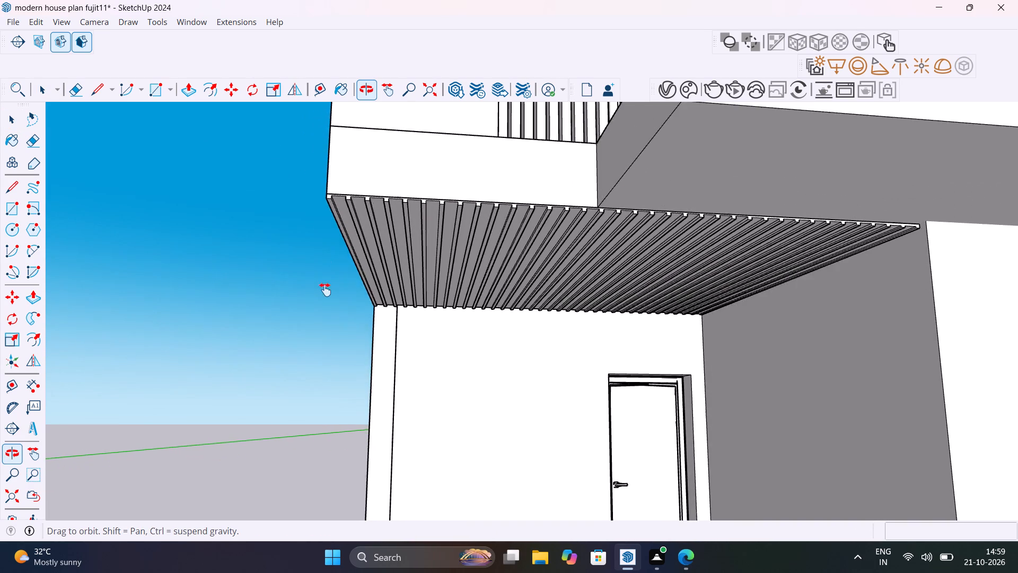
middle_click_drag(325, 290, 325, 288)
key("t")
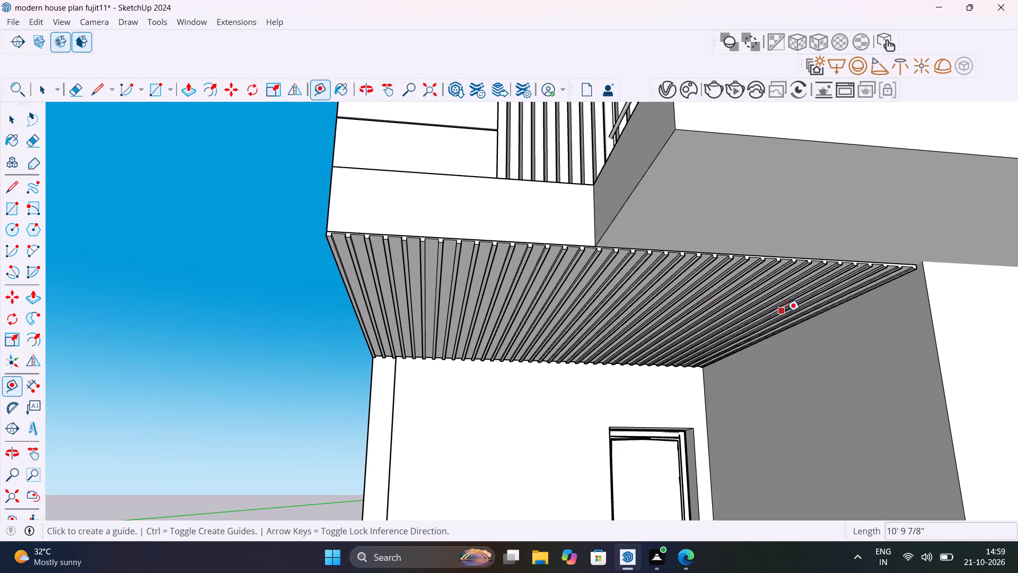
left_click(807, 323)
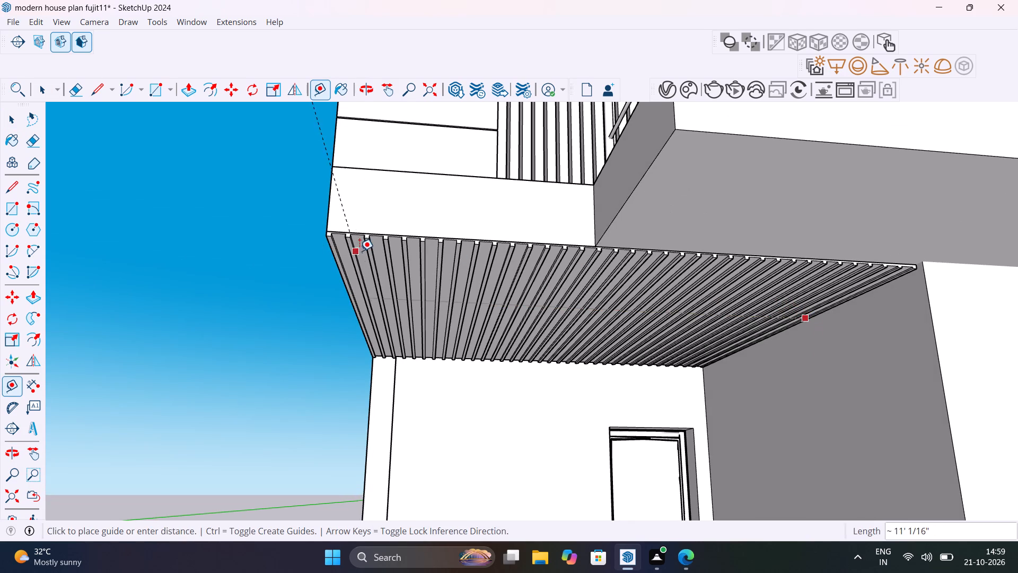
scroll(378, 250, "up", 9)
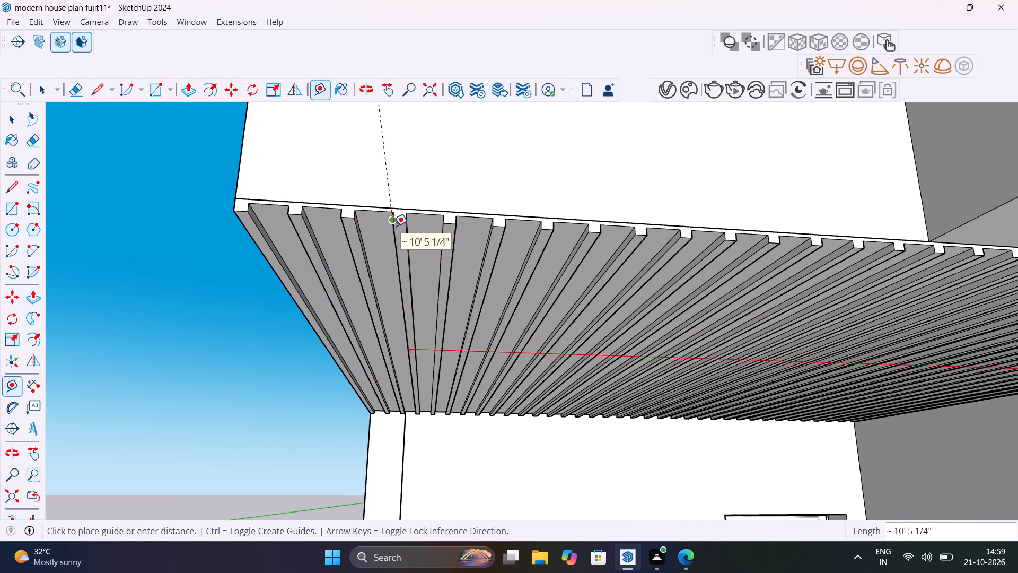
left_click(393, 225)
key("space")
Erase the lower edge of the third slat from the entrance soffit's outer end.
left_click(358, 240)
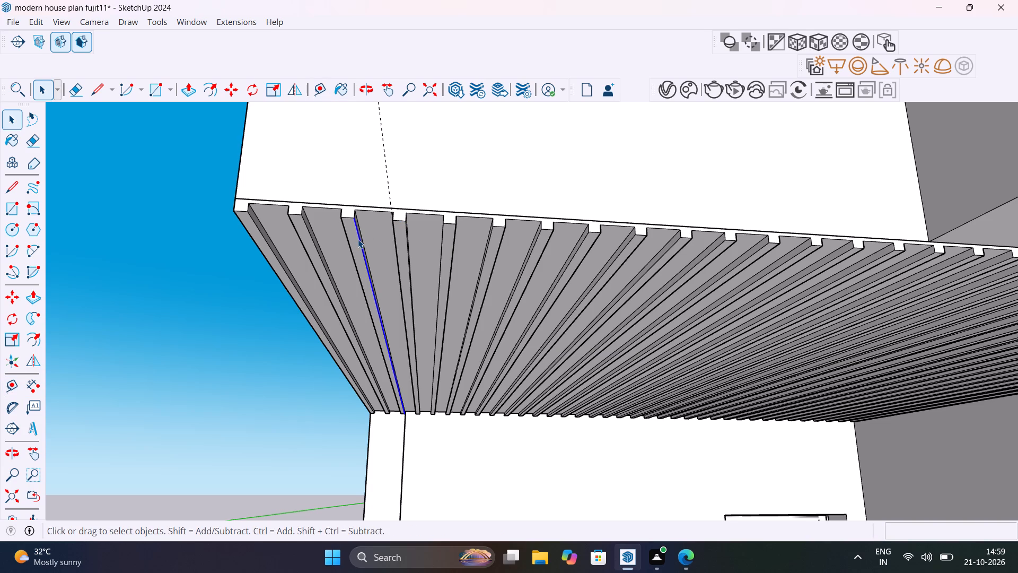
key("Delete")
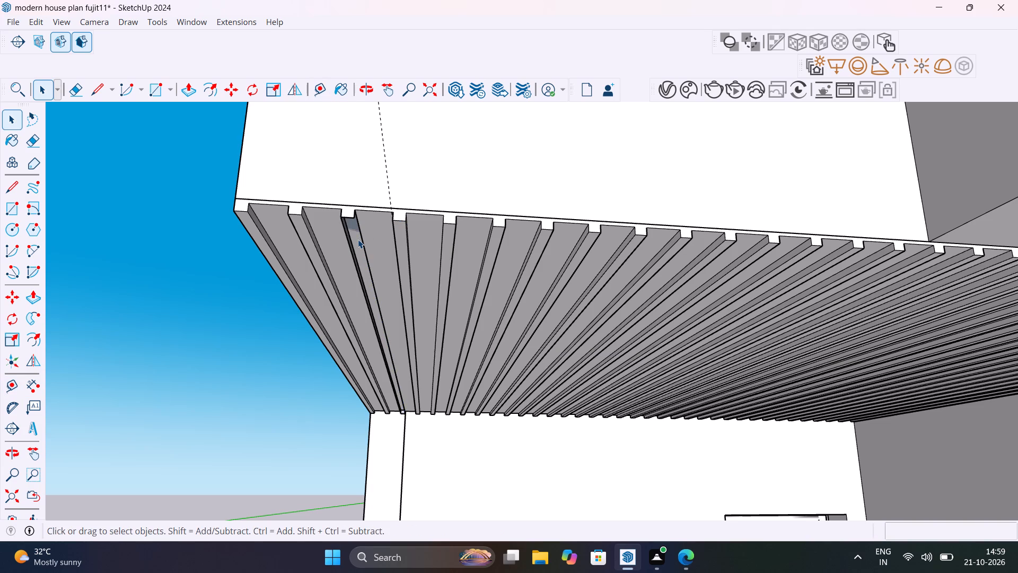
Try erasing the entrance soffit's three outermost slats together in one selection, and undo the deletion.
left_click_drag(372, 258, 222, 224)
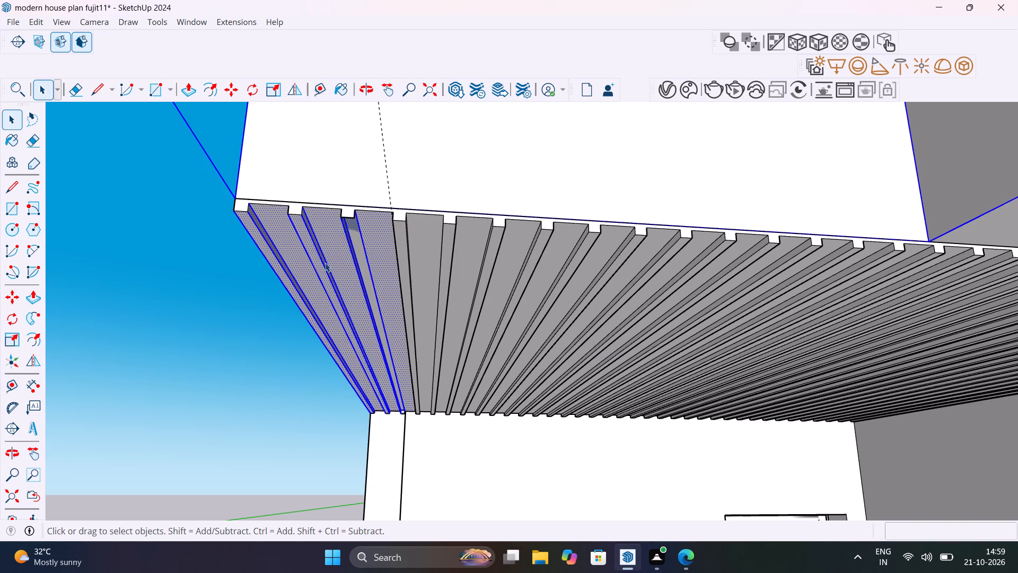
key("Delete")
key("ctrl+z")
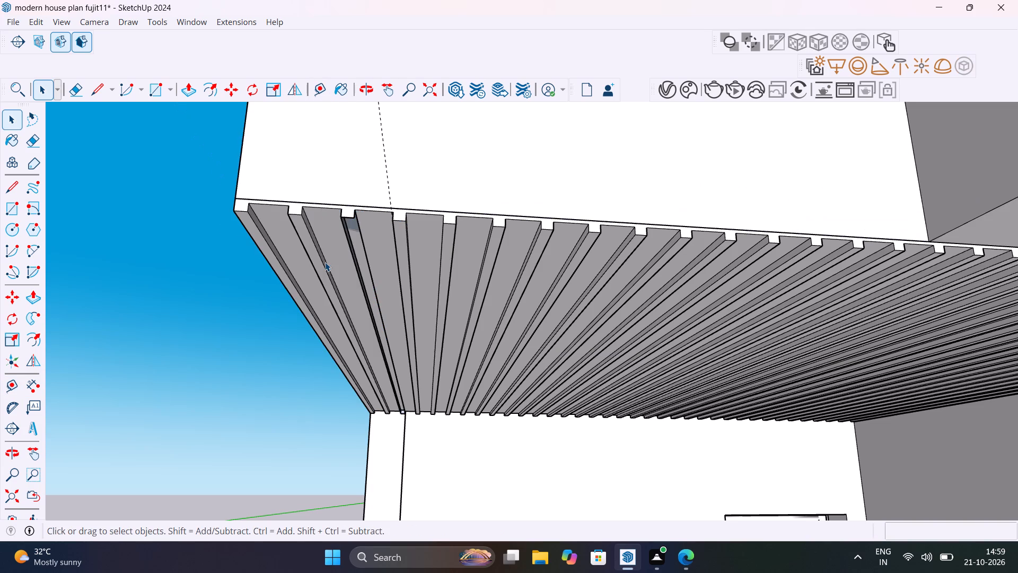
Erase the outer side face of the entrance soffit's outermost slat and the face exposed at its front corner.
middle_click_drag(371, 281, 576, 392)
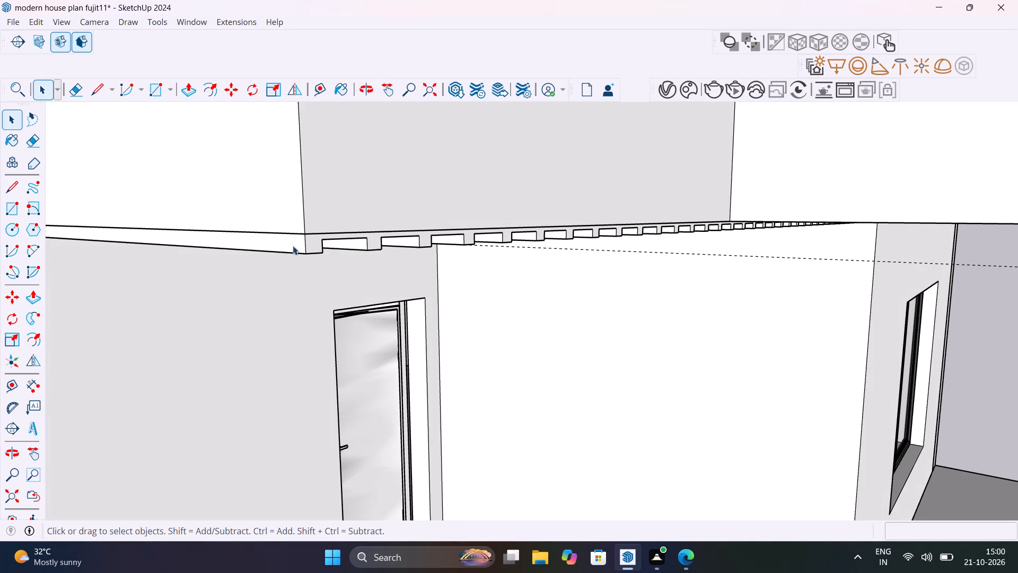
left_click(293, 245)
key("Delete")
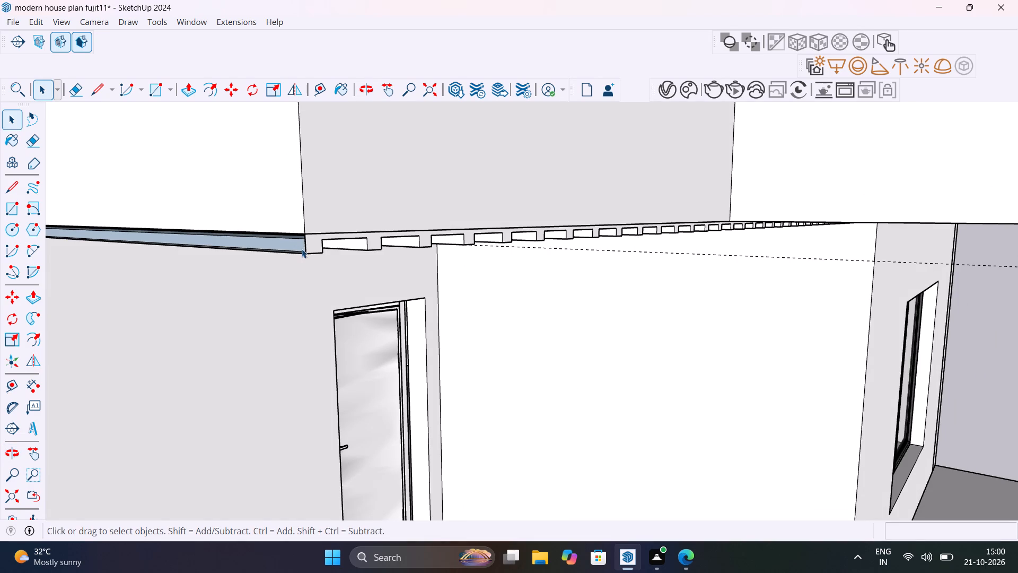
left_click(302, 248)
key("Delete")
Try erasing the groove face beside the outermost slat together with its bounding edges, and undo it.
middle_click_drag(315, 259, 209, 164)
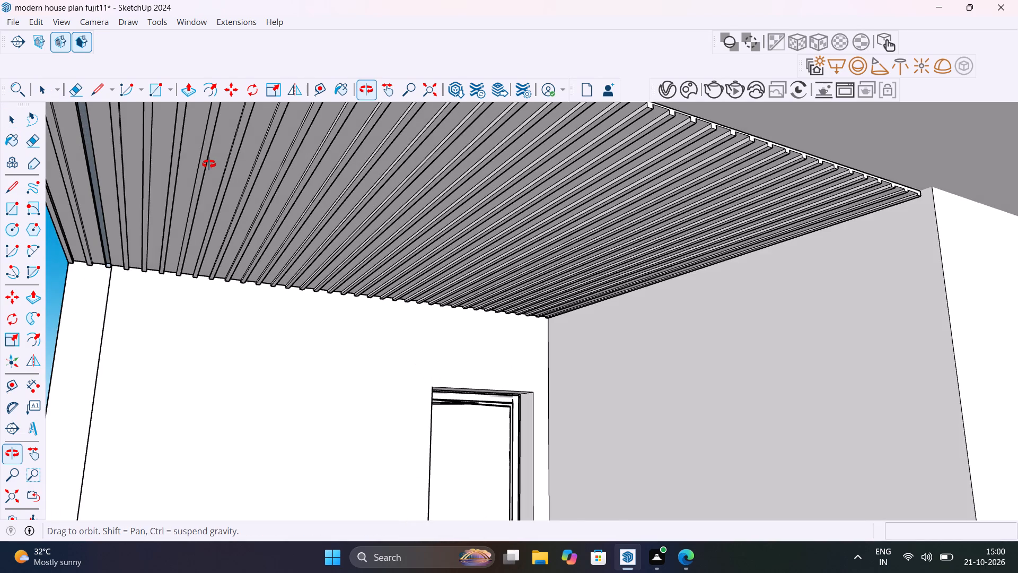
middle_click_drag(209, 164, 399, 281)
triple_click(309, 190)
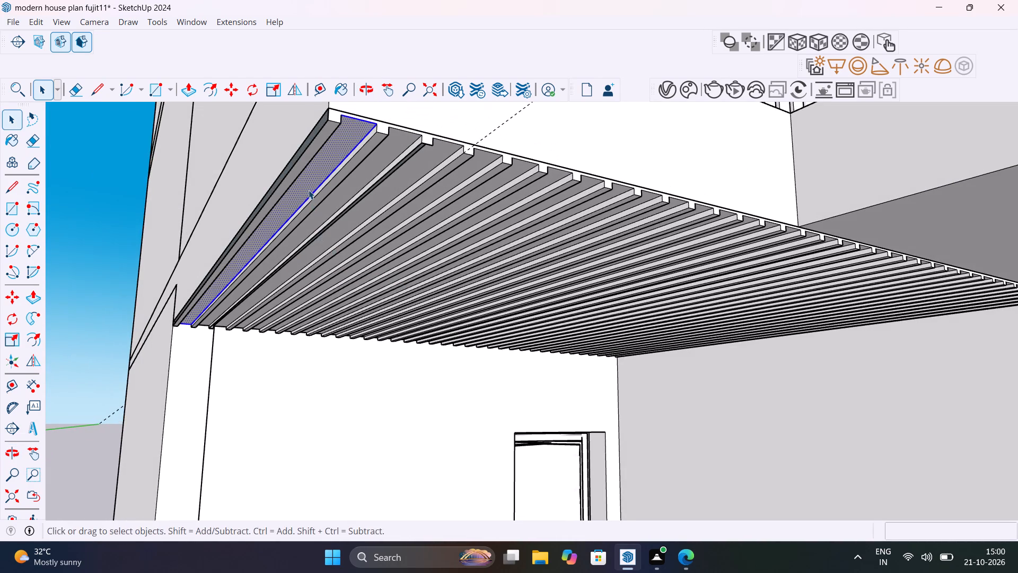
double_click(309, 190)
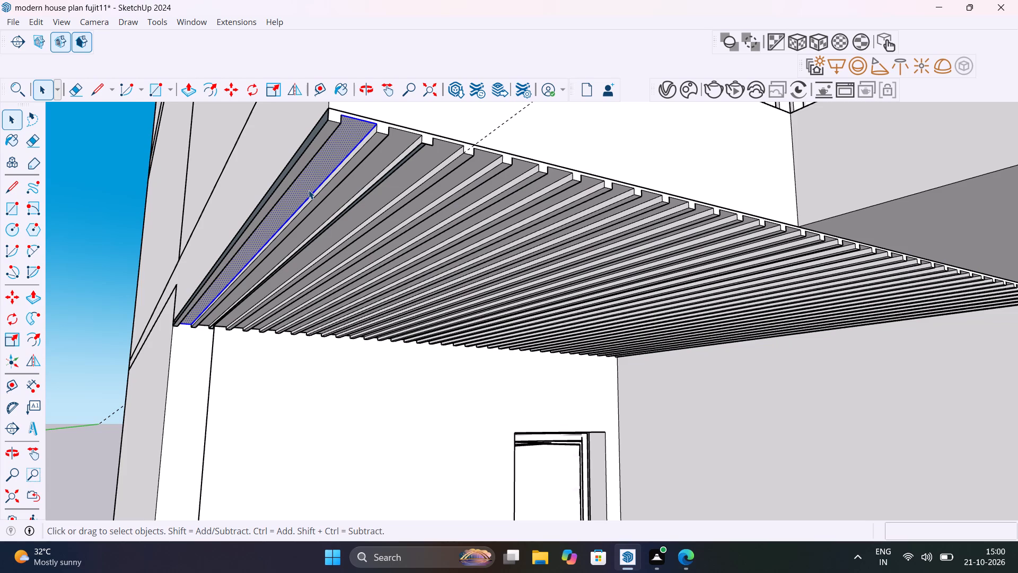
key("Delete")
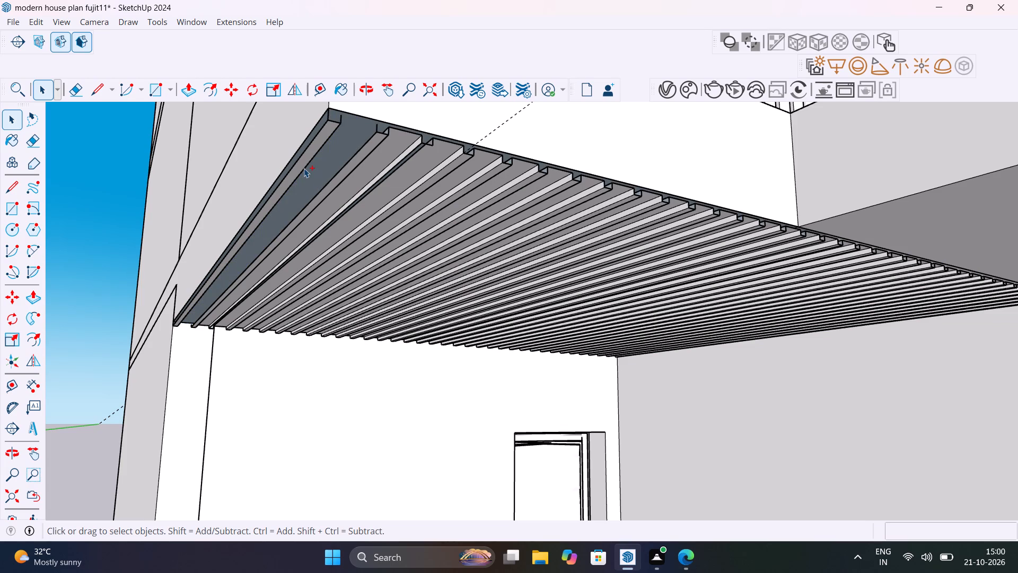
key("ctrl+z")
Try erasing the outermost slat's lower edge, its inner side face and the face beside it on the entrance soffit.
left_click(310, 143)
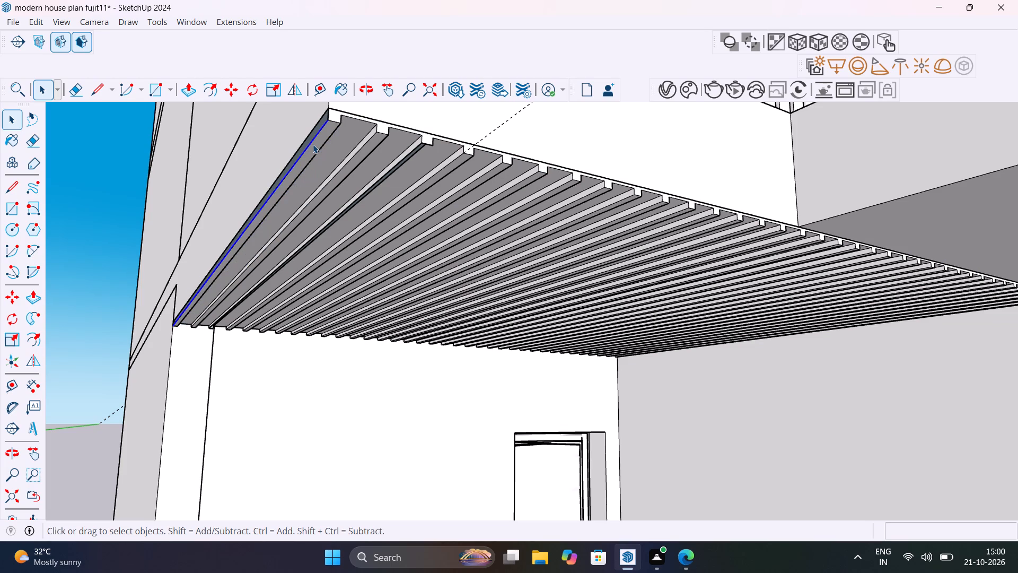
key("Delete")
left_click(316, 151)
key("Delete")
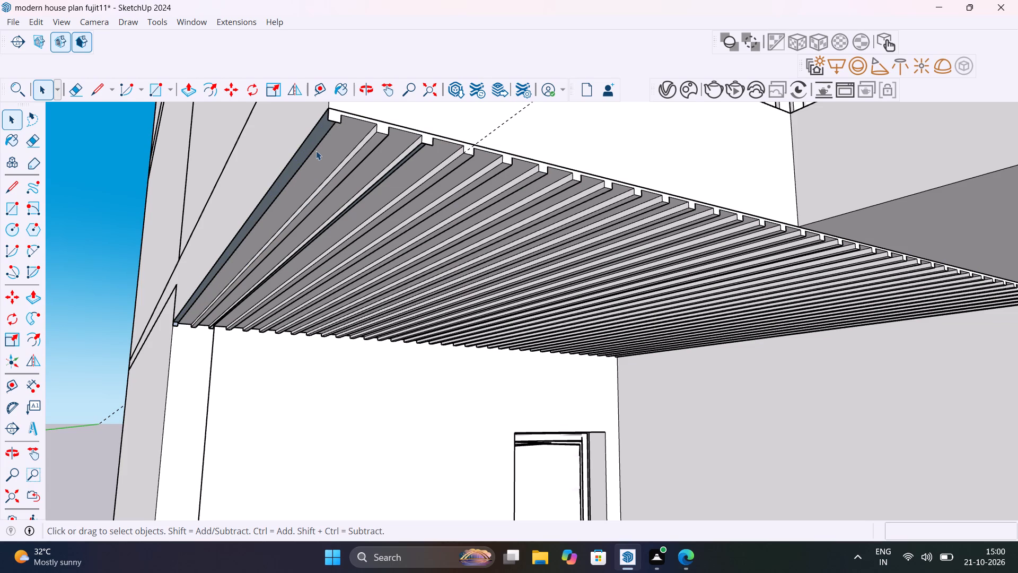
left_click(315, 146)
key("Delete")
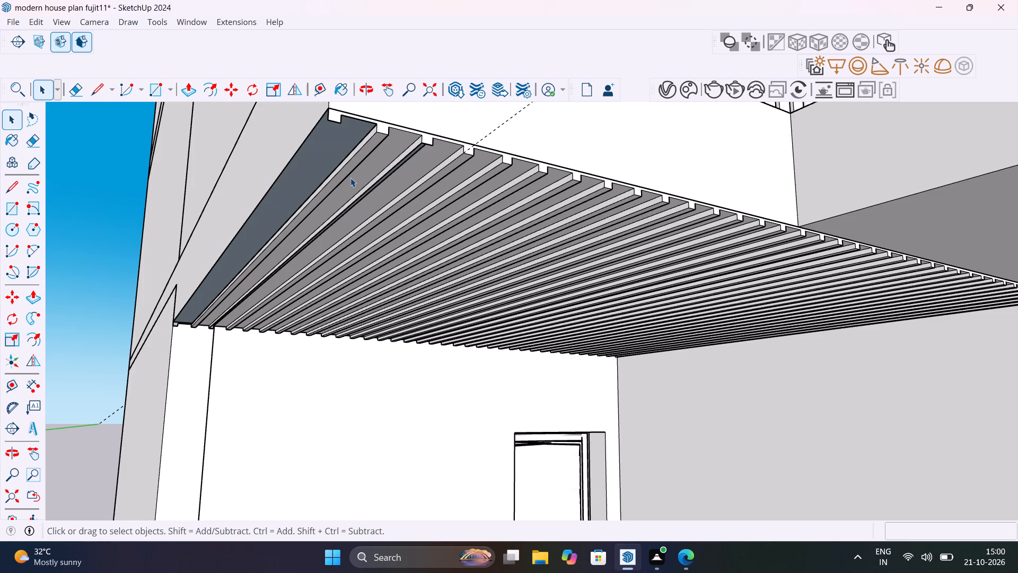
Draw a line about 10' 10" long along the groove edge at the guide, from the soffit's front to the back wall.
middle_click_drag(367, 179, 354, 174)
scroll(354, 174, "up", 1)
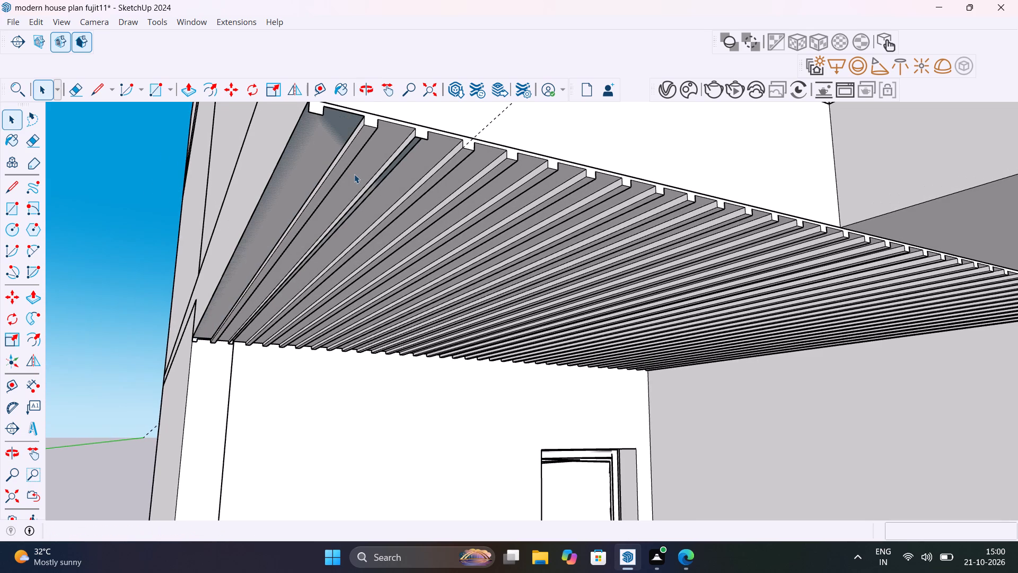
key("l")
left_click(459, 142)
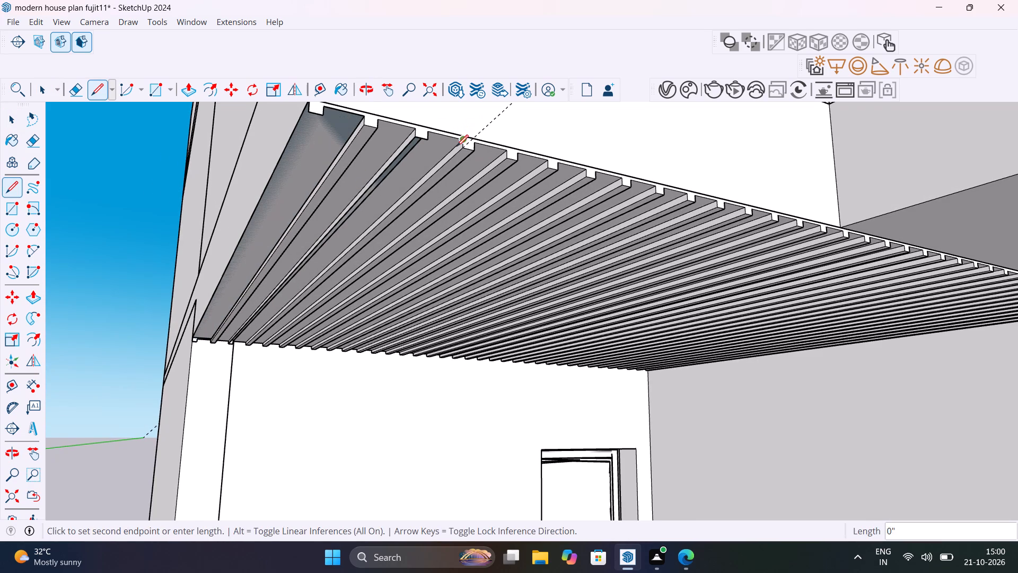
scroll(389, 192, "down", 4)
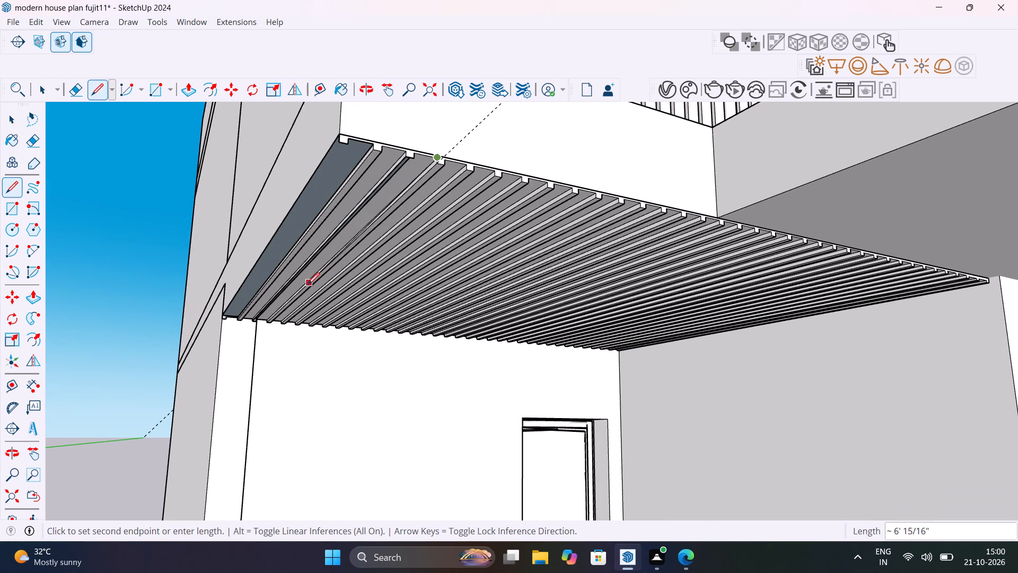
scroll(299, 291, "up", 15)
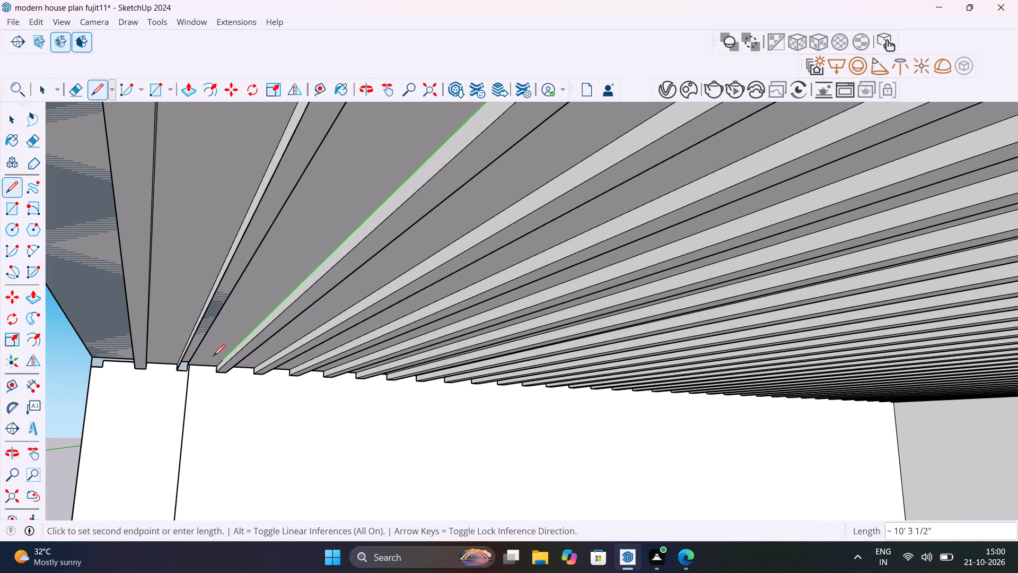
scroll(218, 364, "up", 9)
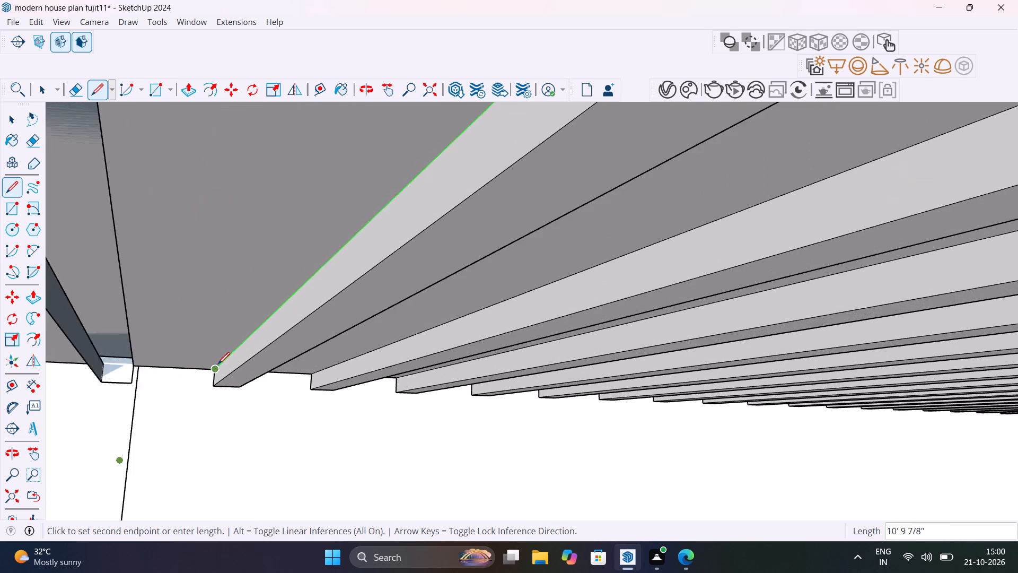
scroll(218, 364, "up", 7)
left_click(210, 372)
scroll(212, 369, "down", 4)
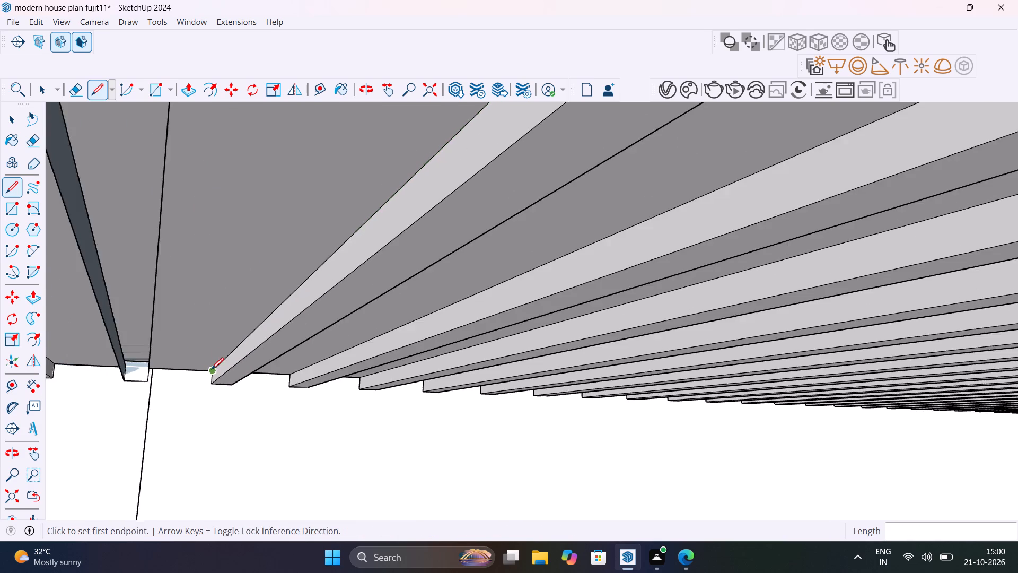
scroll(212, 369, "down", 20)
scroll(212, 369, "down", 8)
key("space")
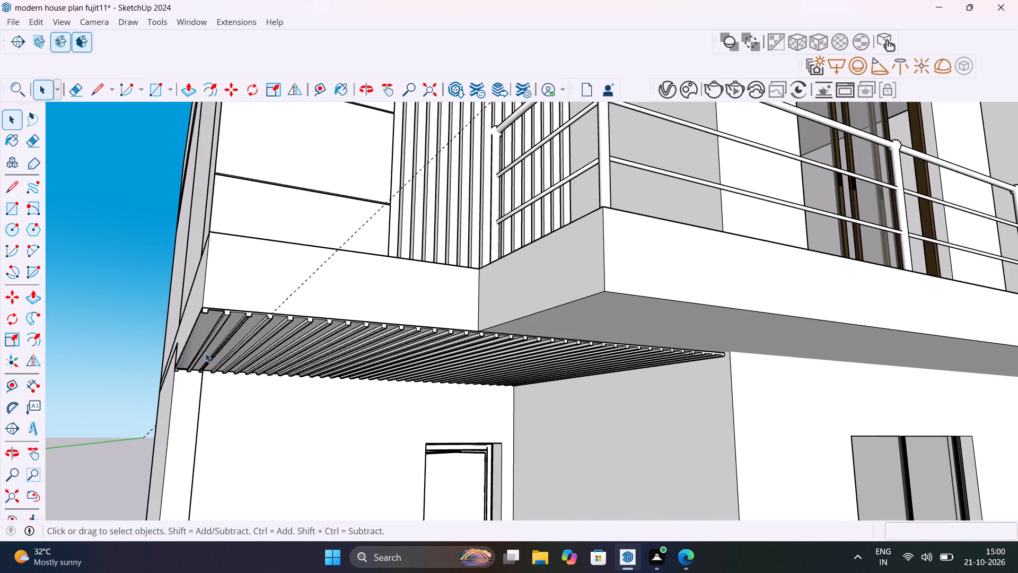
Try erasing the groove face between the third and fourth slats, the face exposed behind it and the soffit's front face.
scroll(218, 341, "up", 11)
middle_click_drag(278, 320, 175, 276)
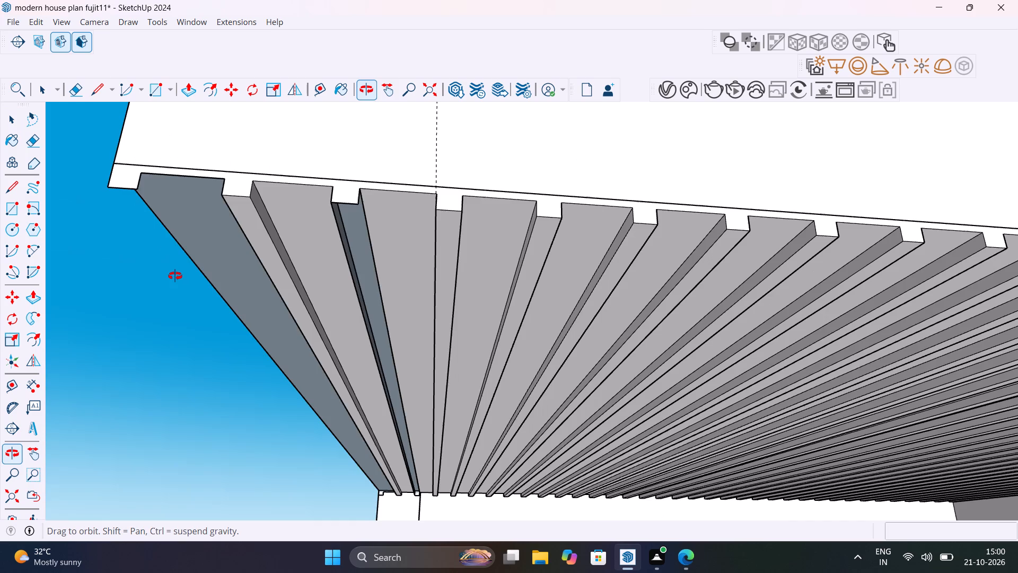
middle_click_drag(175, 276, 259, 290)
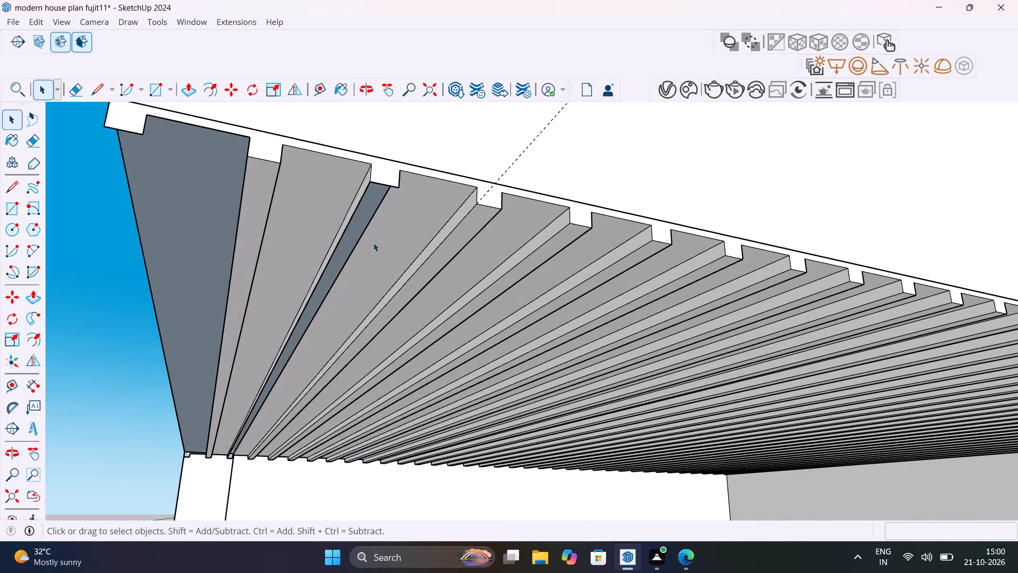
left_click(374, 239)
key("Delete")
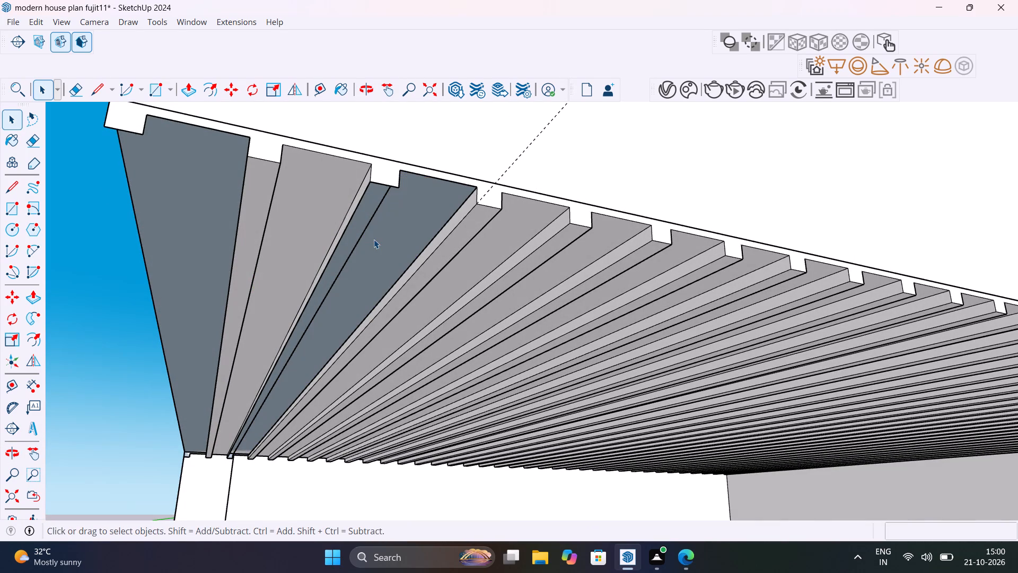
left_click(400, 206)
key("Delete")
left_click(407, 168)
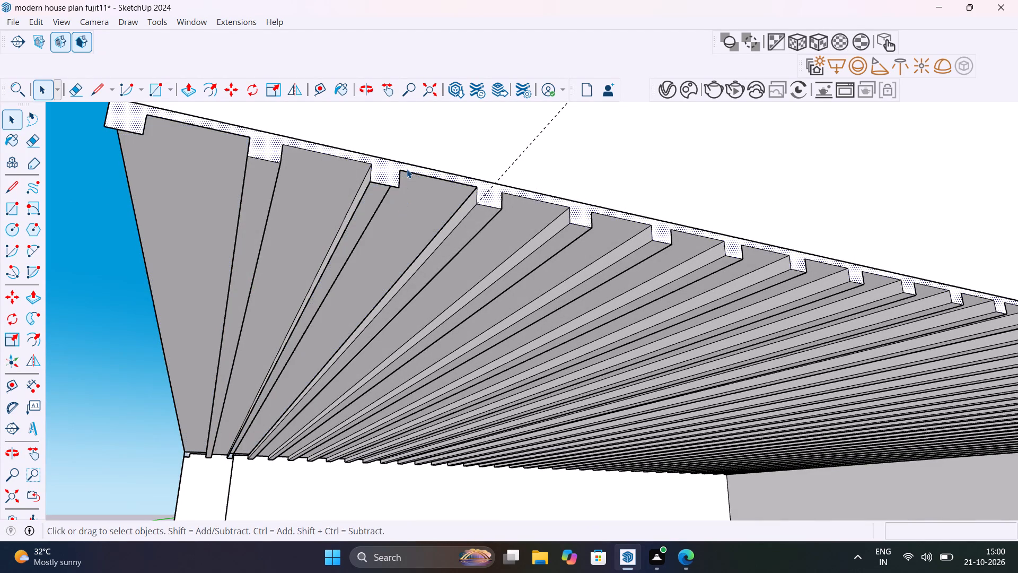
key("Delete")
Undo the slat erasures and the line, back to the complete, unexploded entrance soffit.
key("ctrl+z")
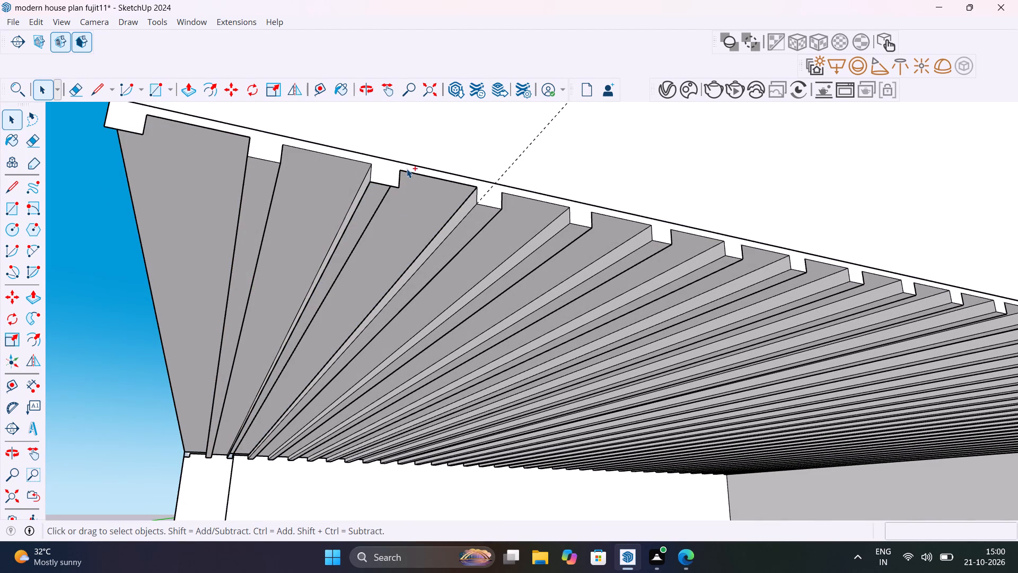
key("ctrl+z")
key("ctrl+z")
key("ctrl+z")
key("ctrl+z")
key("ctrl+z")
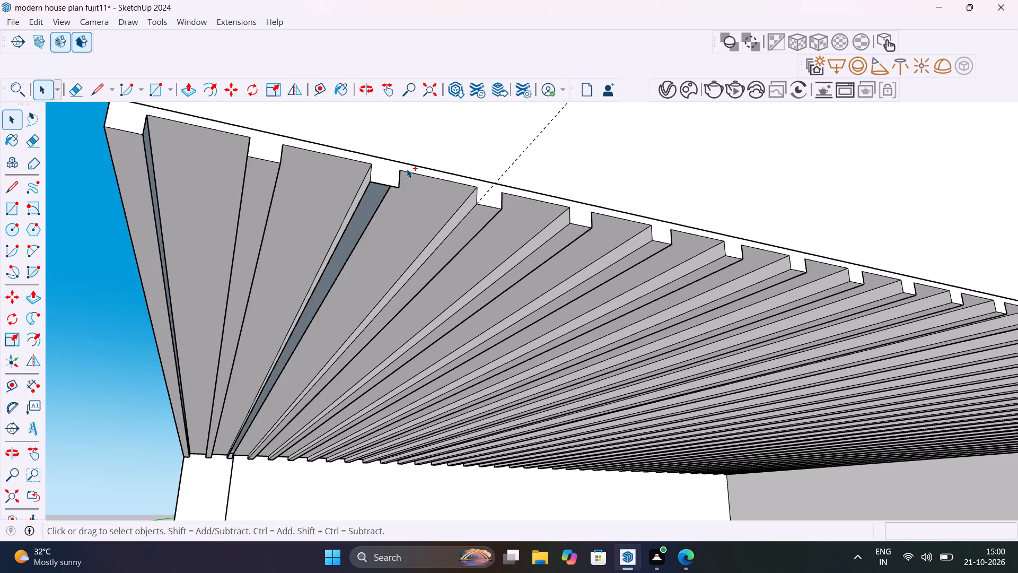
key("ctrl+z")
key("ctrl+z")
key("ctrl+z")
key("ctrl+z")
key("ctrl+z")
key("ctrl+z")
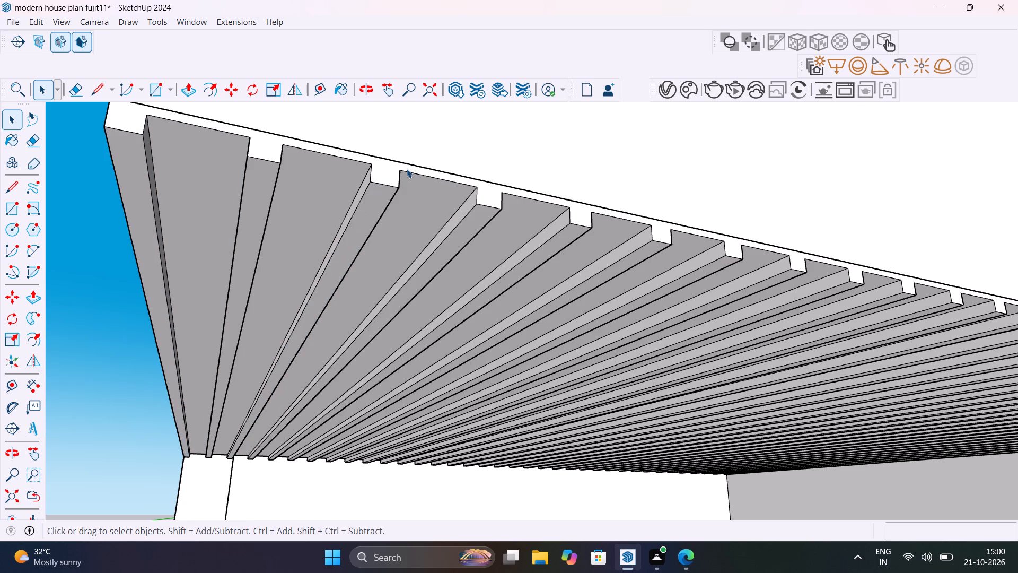
Examine the restored entrance soffit from below and check that it selects as one group.
scroll(407, 169, "down", 15)
scroll(418, 200, "up", 1)
scroll(412, 212, "down", 1)
middle_click_drag(411, 231, 407, 340)
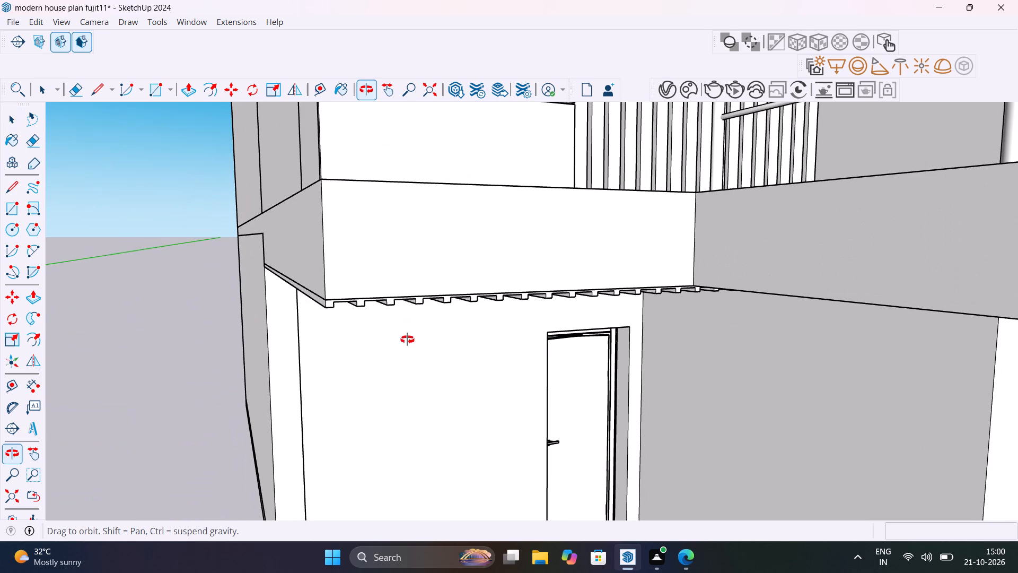
middle_click_drag(407, 340, 347, 264)
scroll(346, 263, "up", 1)
left_click(369, 167)
scroll(369, 168, "down", 6)
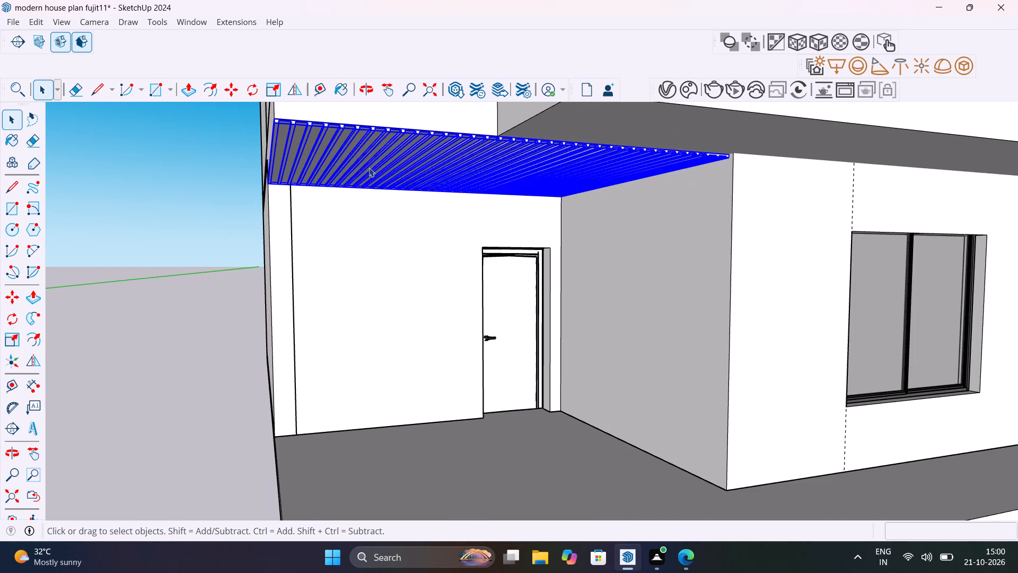
scroll(369, 168, "down", 7)
left_click(240, 210)
Place a guide on the porch slab 1' inward from its outer side edge beside the entrance.
scroll(344, 257, "down", 1)
middle_click_drag(344, 257, 347, 298, "shift")
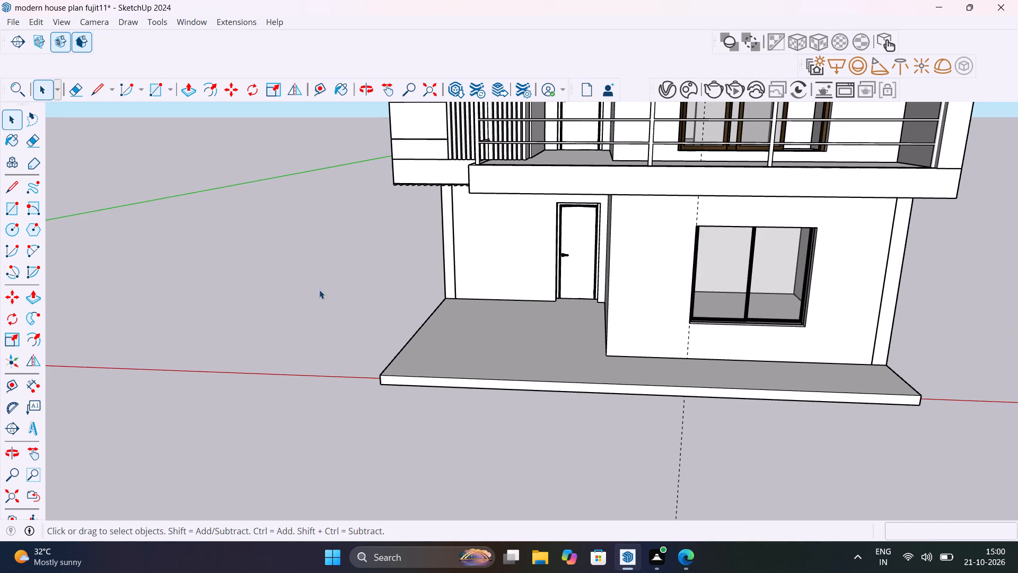
middle_click_drag(391, 344, 262, 255)
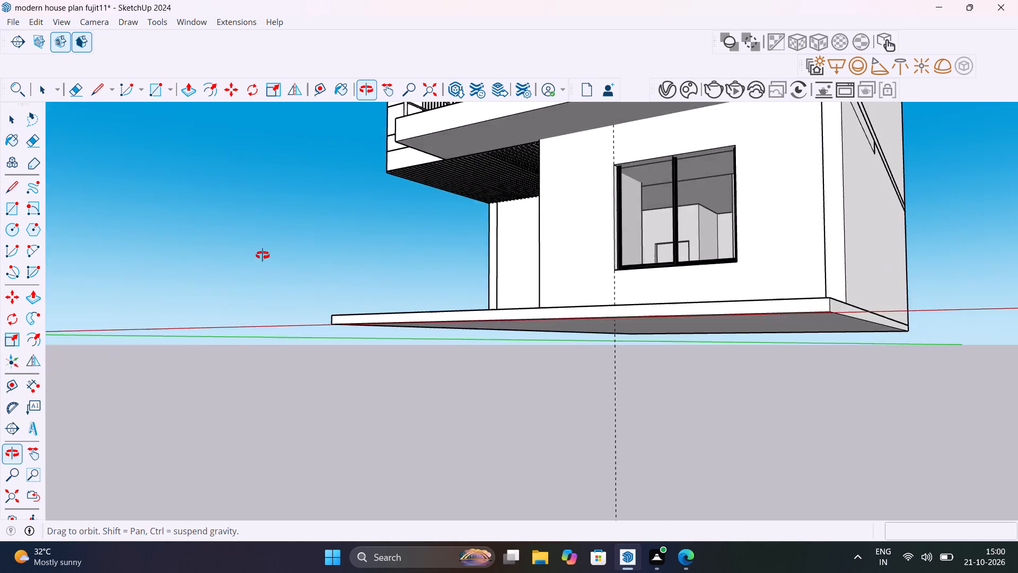
middle_click_drag(262, 255, 411, 402)
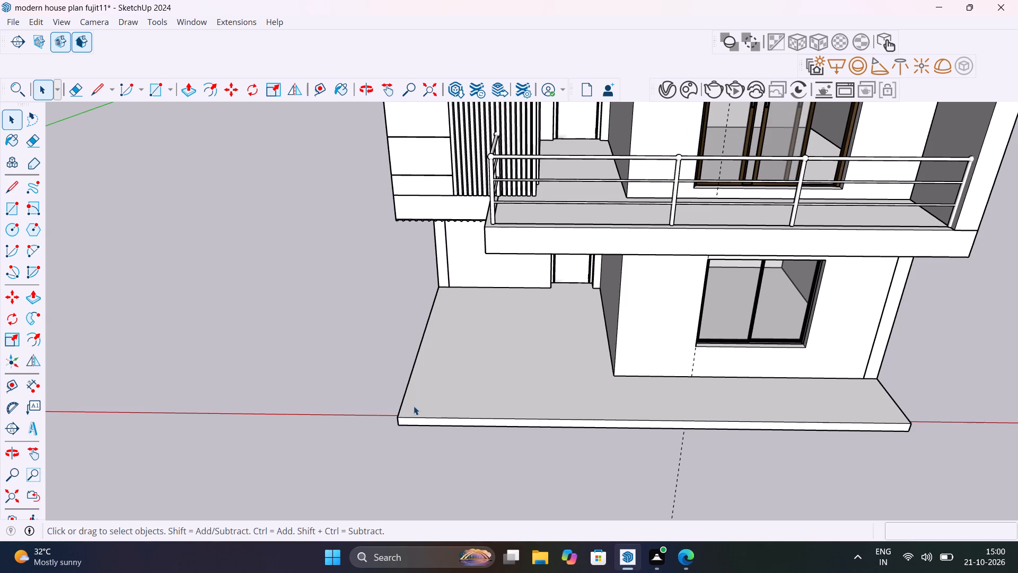
middle_click_drag(410, 402, 504, 316)
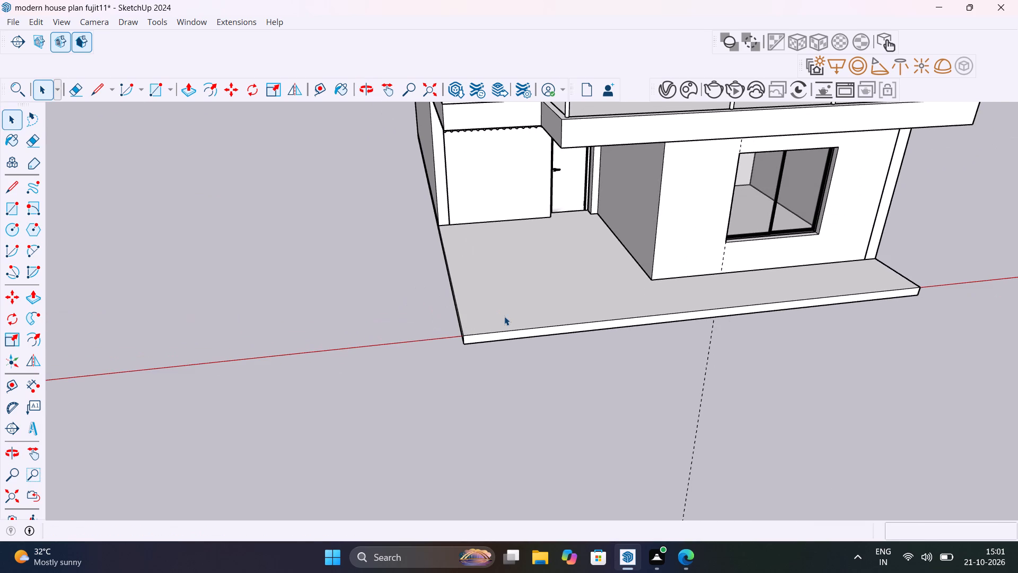
key("t")
left_click(458, 291)
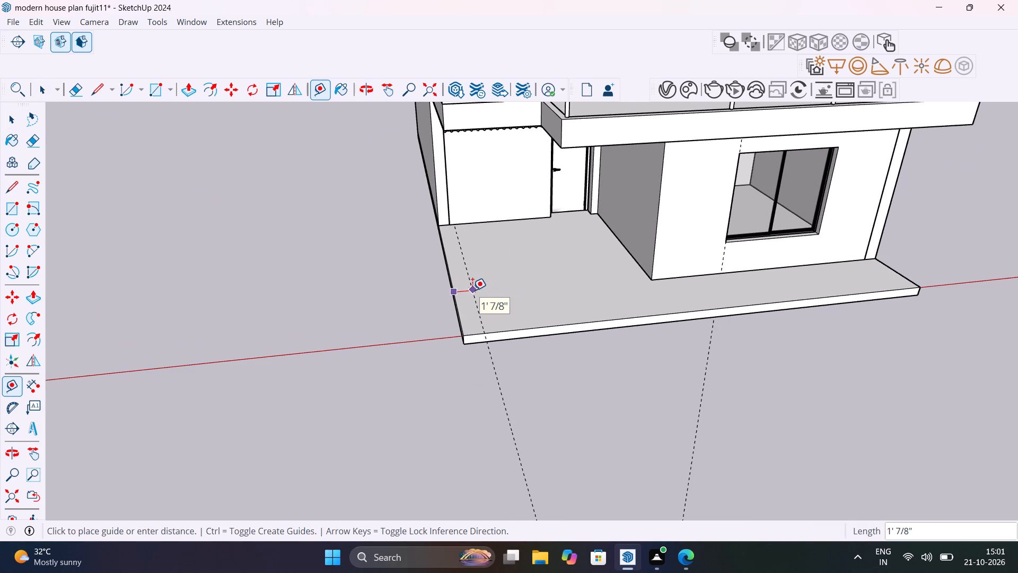
type("1'")
key("Return")
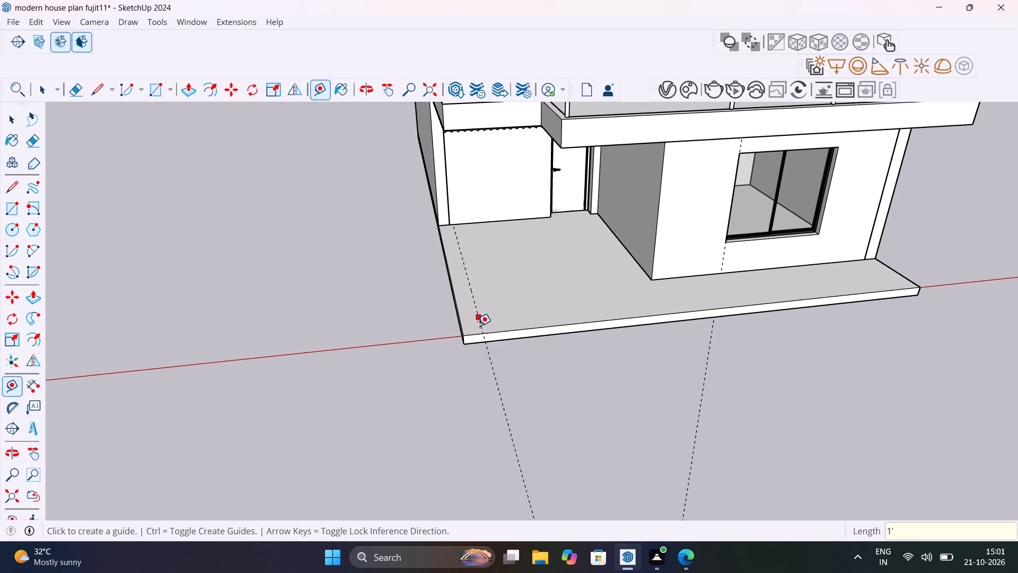
Place two guides parallel to the porch slab's front edge, about 7" in from it and about 3' 1" farther back.
scroll(476, 328, "up", 13)
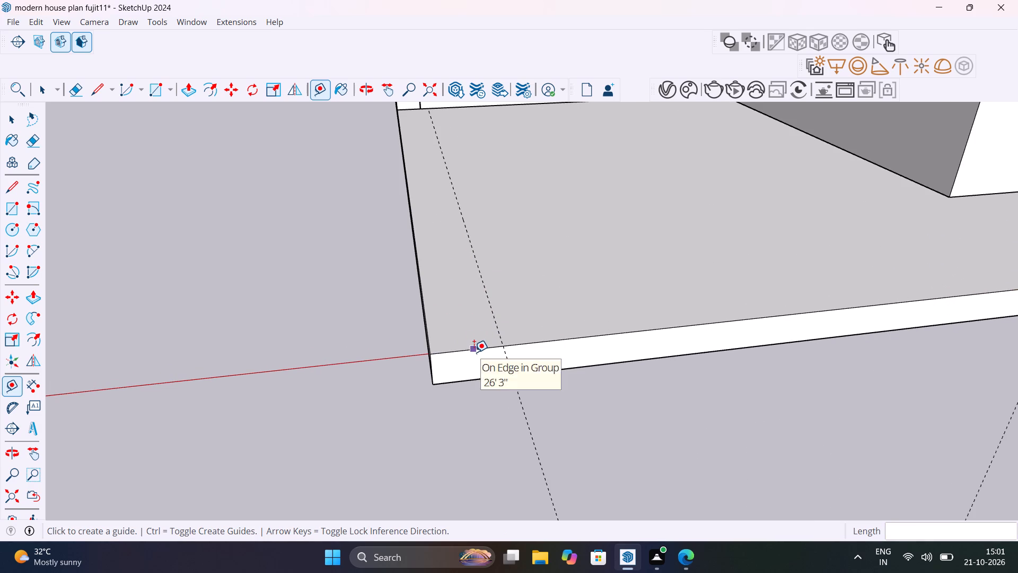
left_click(477, 348)
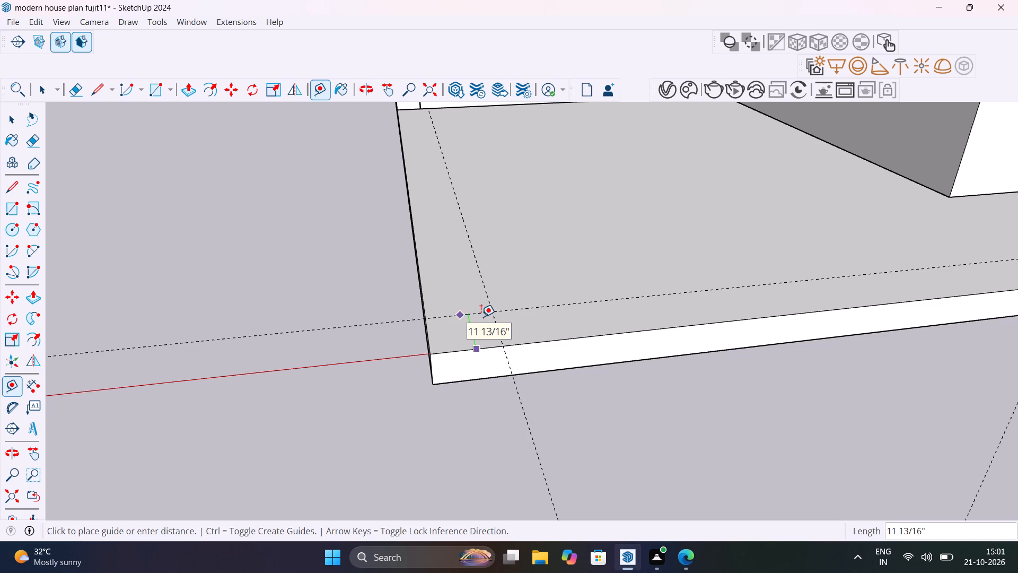
scroll(481, 317, "up", 9)
middle_click_drag(466, 325, 572, 221)
scroll(572, 221, "up", 1)
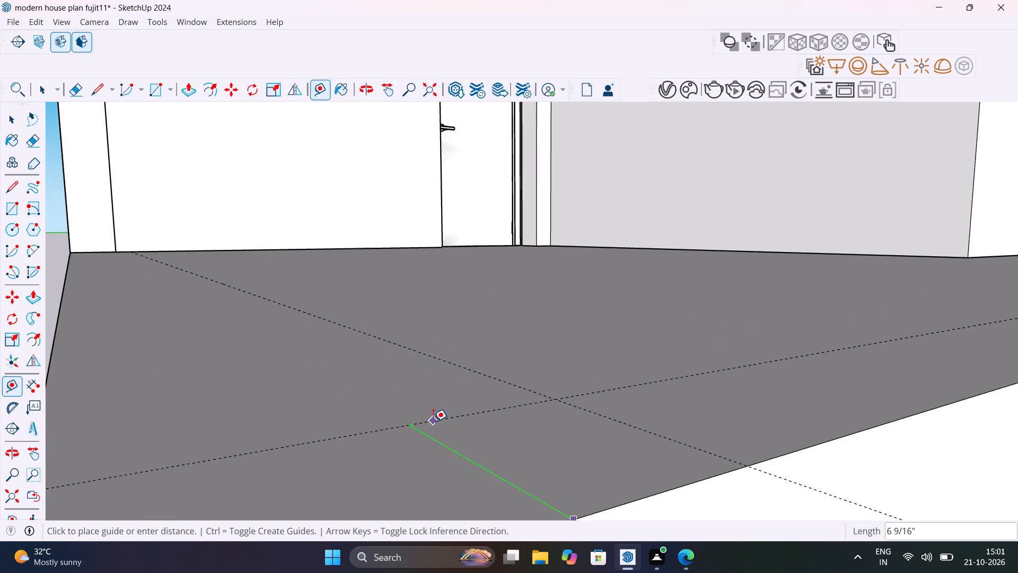
scroll(438, 432, "down", 8)
scroll(438, 432, "up", 1)
middle_click_drag(437, 431, 406, 511)
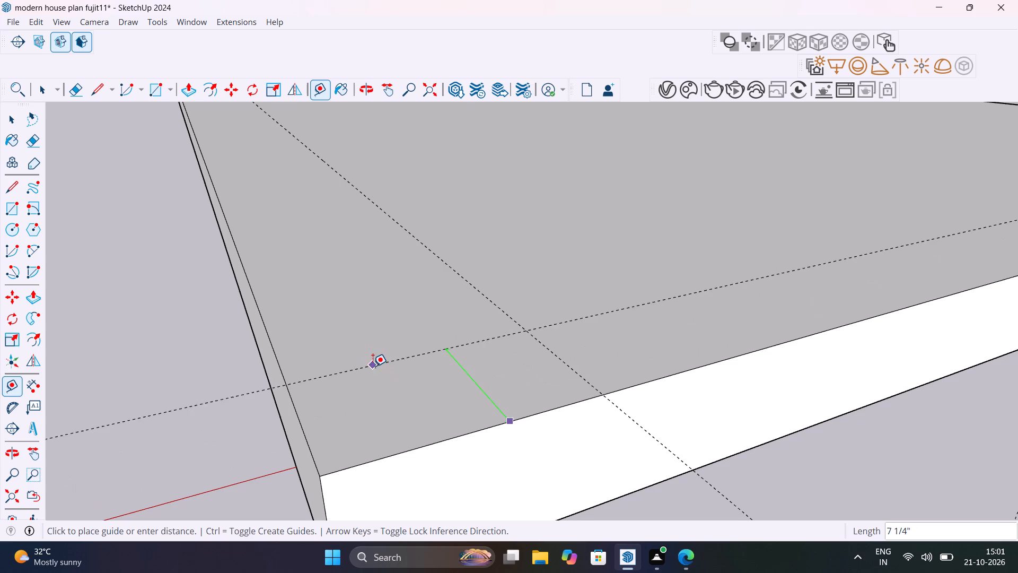
left_click(373, 367)
left_click(382, 361)
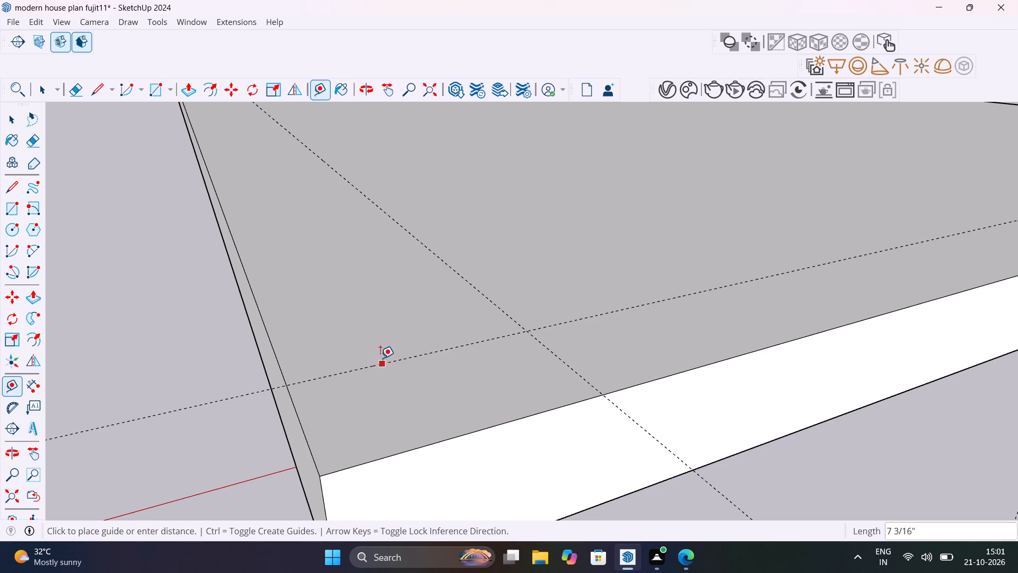
left_click(298, 191)
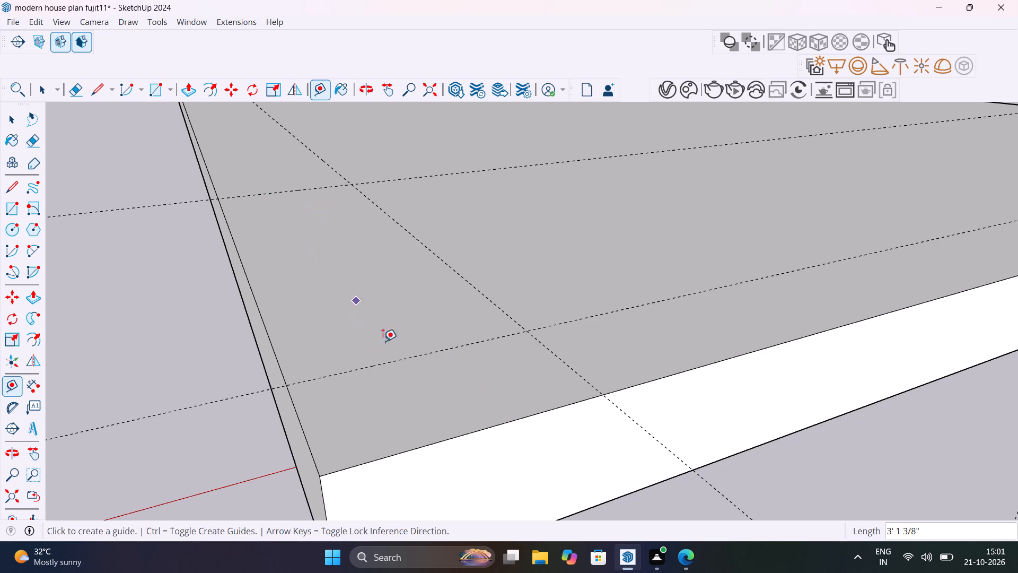
Draw a rectangle about 3' 1" by 11" between the guides and the slab's side edge near its front outer corner.
scroll(395, 359, "down", 13)
middle_click_drag(407, 386, 311, 408)
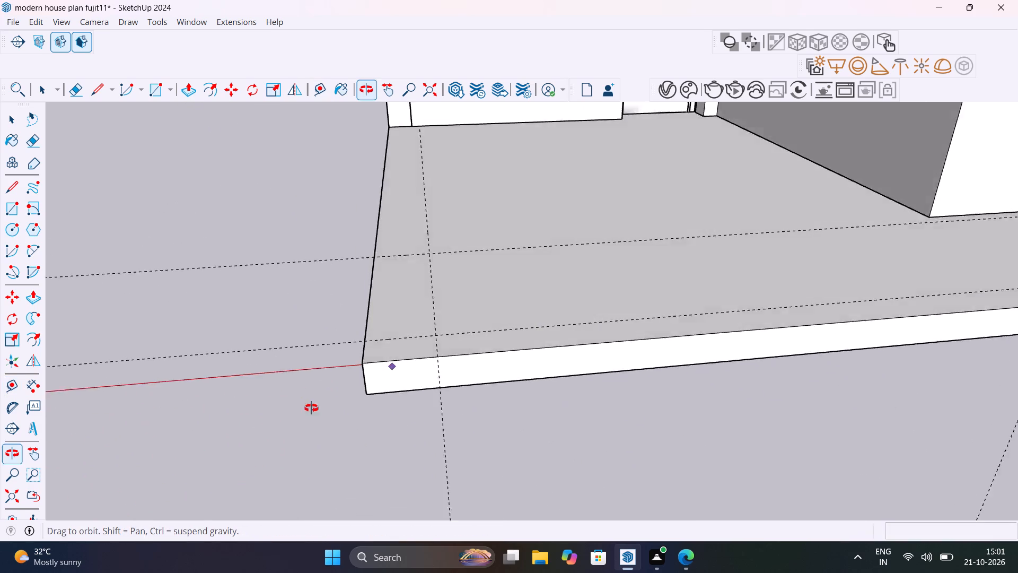
middle_click_drag(311, 408, 296, 416)
key("r")
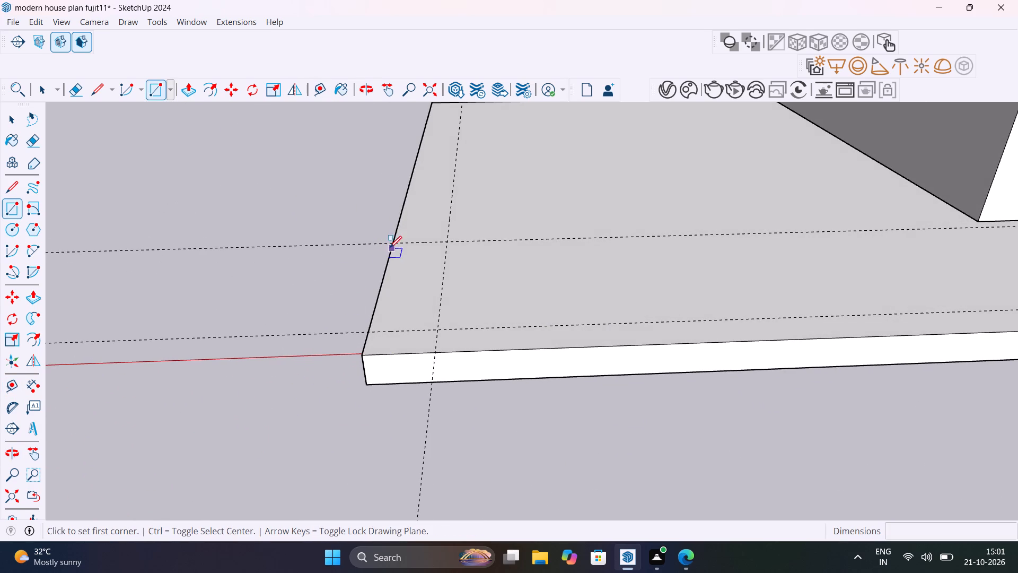
left_click(394, 243)
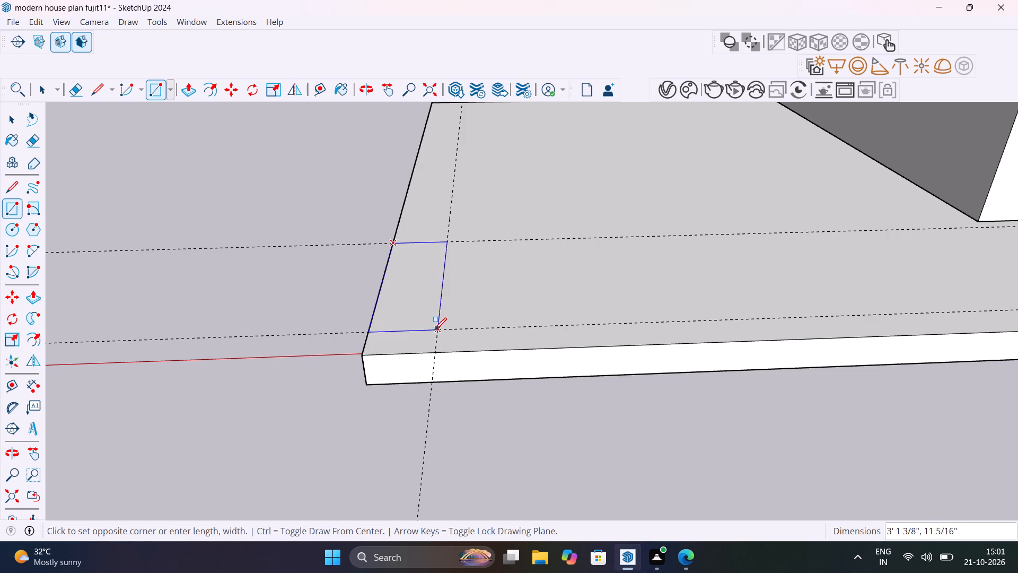
left_click(435, 328)
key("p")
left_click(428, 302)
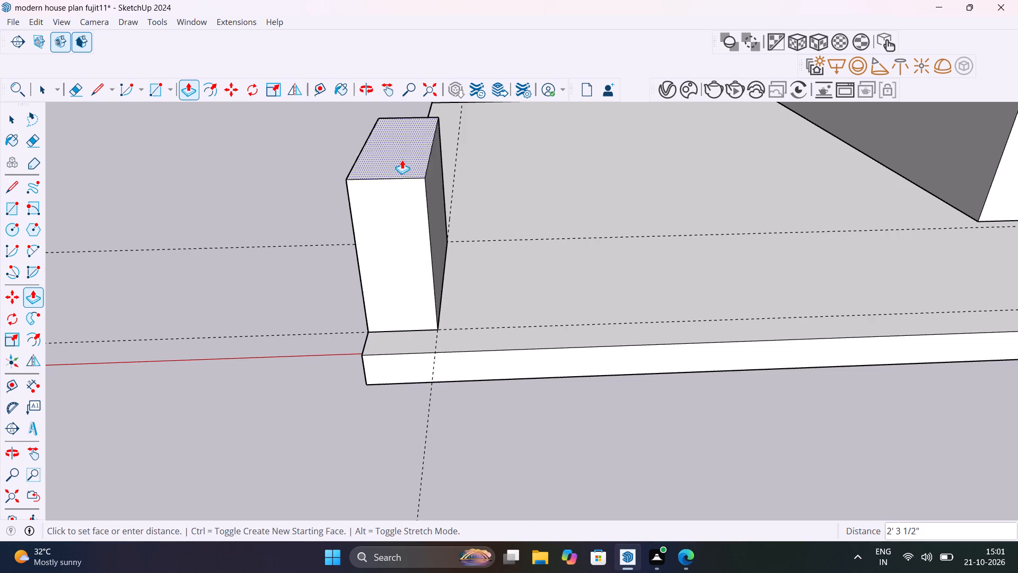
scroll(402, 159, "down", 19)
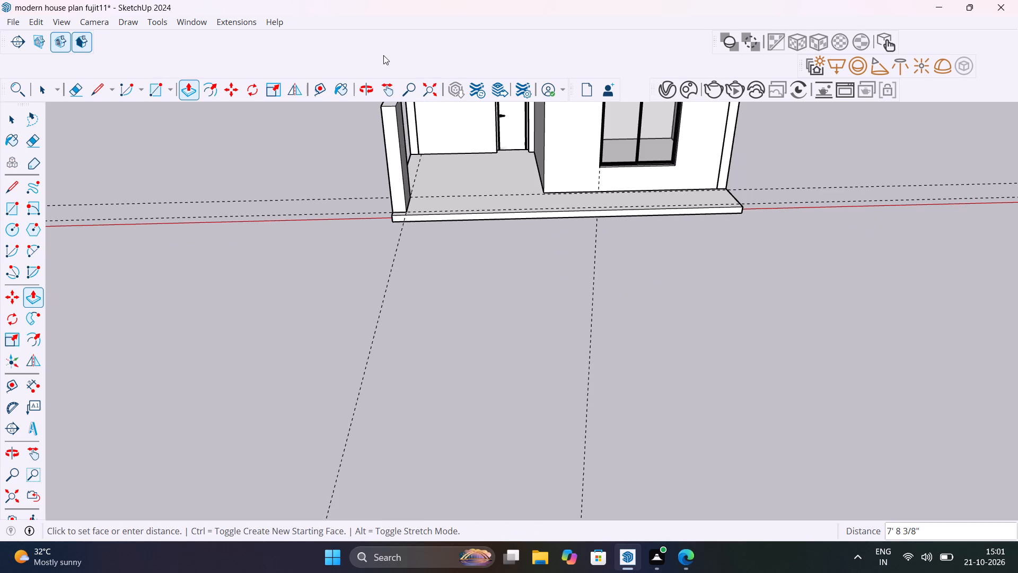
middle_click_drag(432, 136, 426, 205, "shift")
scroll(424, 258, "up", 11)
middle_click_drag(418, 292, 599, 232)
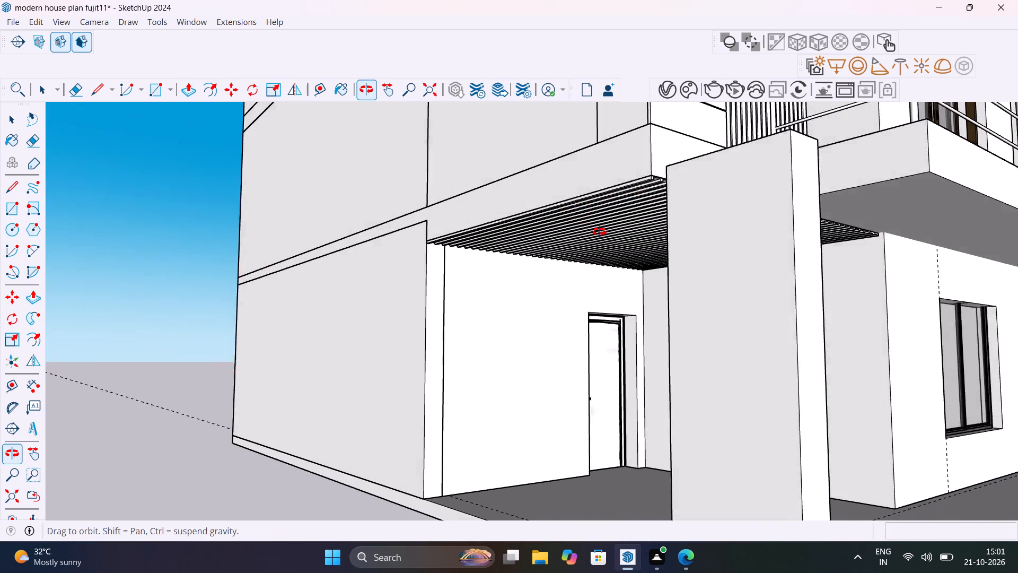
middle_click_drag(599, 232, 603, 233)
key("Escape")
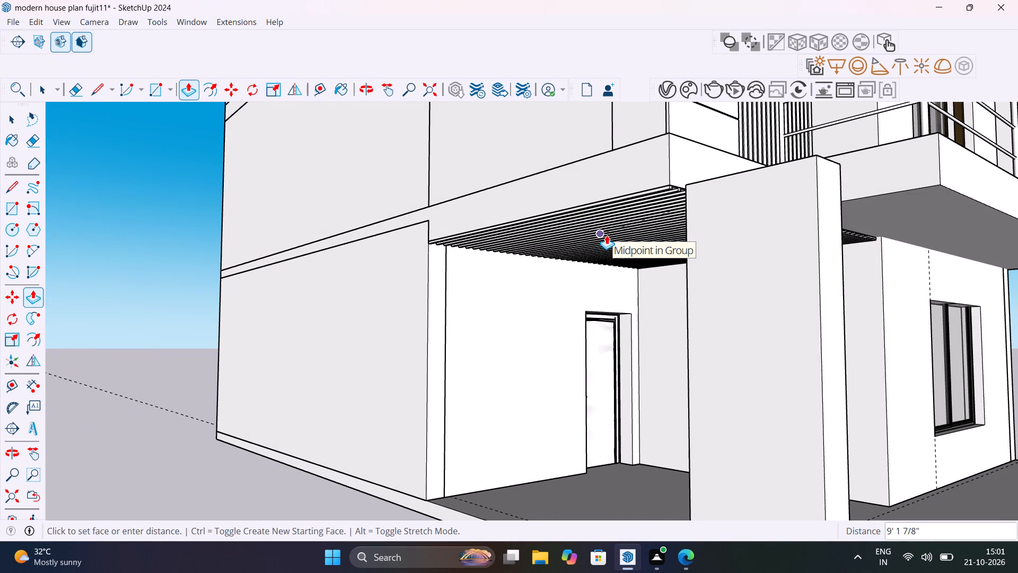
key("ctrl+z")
Move the pillar's base rectangle about 4' 2" back along the porch slab's outer side edge, toward the entrance wall.
scroll(627, 273, "up", 1)
scroll(627, 273, "down", 6)
middle_click_drag(648, 345, 551, 303)
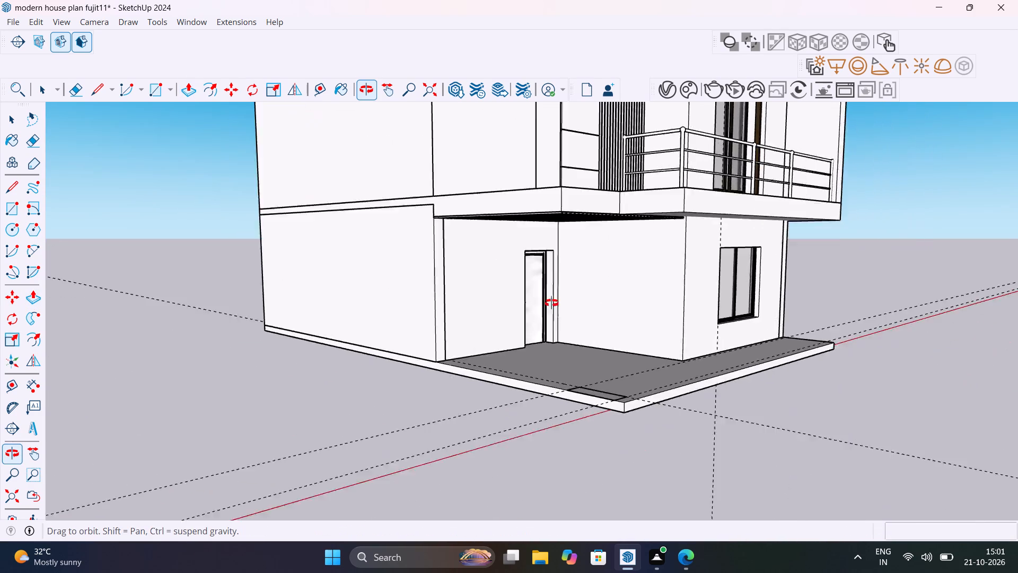
middle_click_drag(551, 303, 650, 385)
scroll(578, 389, "up", 7)
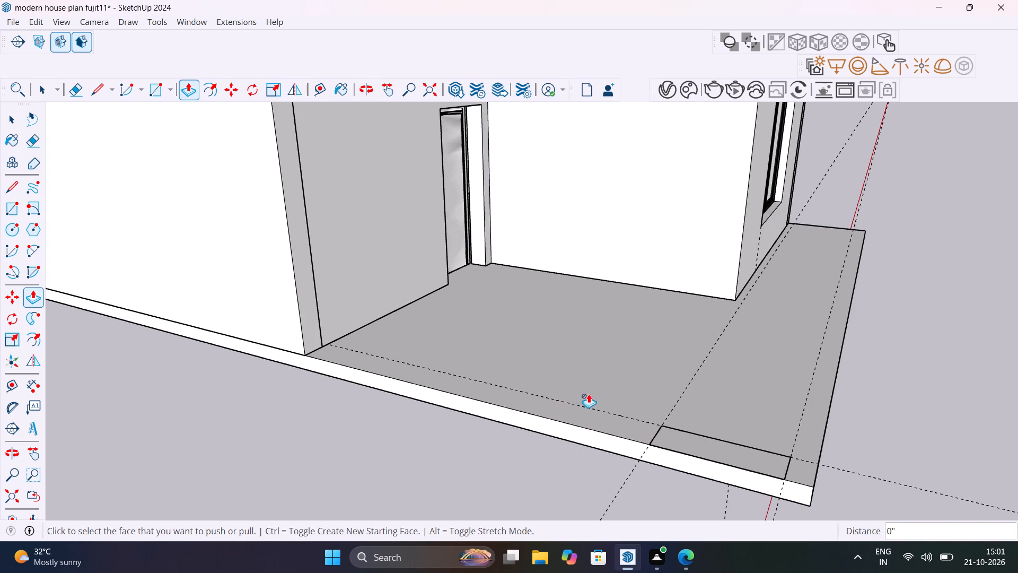
middle_click_drag(642, 411, 596, 351)
scroll(596, 351, "up", 1)
key("space")
left_click(629, 357)
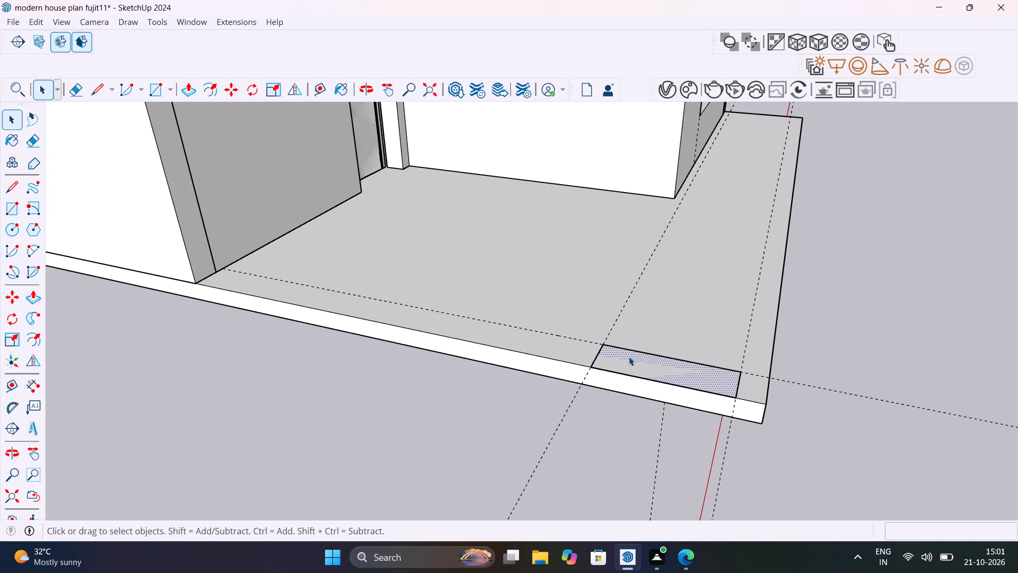
double_click(629, 357)
key("m")
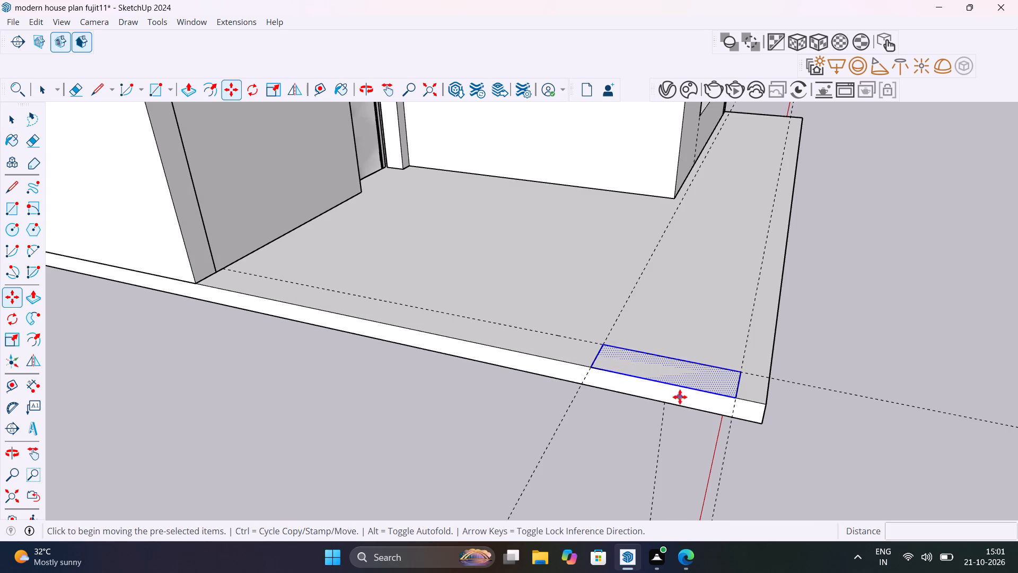
left_click(732, 397)
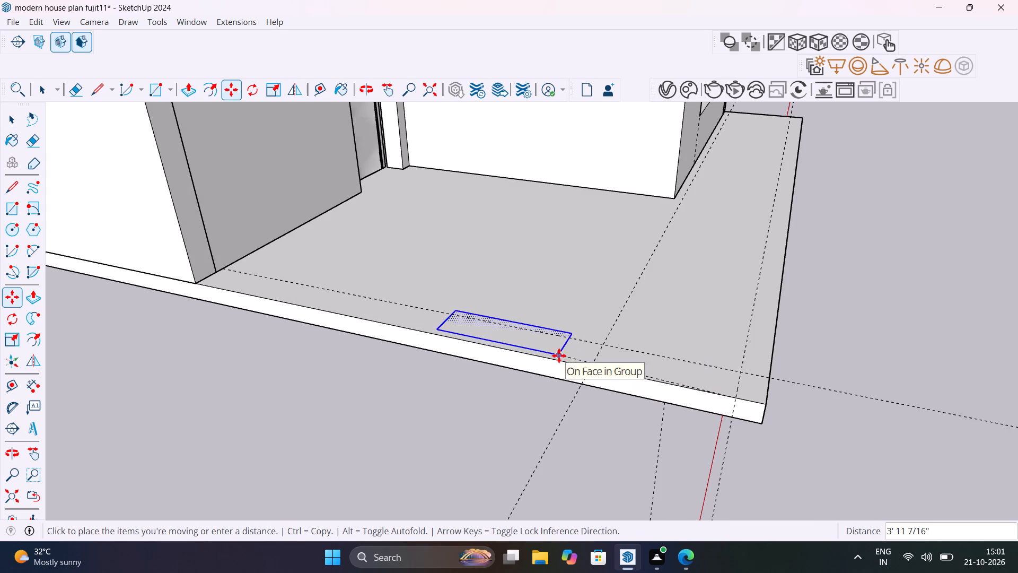
middle_click_drag(562, 357, 591, 266)
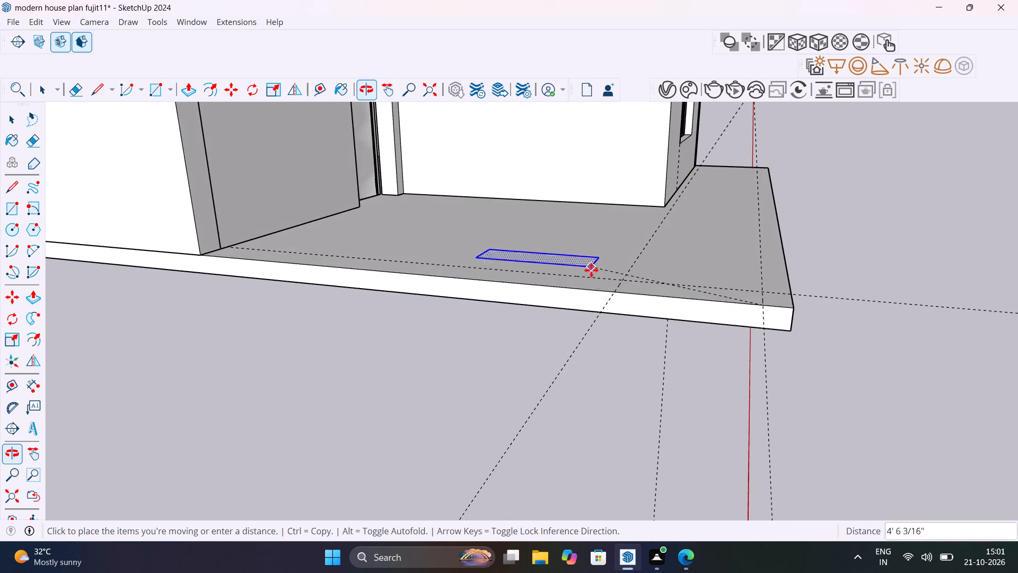
left_click(568, 288)
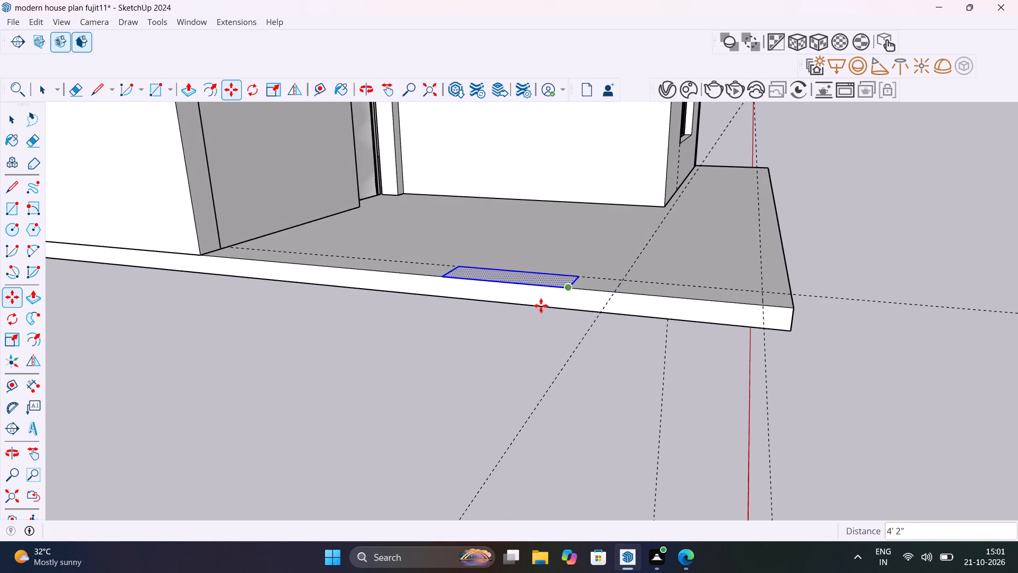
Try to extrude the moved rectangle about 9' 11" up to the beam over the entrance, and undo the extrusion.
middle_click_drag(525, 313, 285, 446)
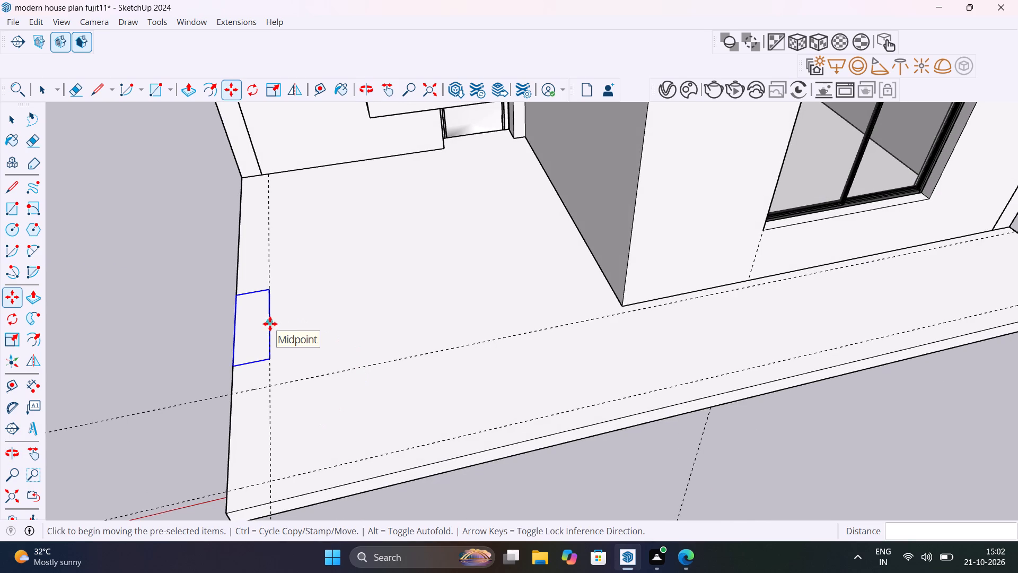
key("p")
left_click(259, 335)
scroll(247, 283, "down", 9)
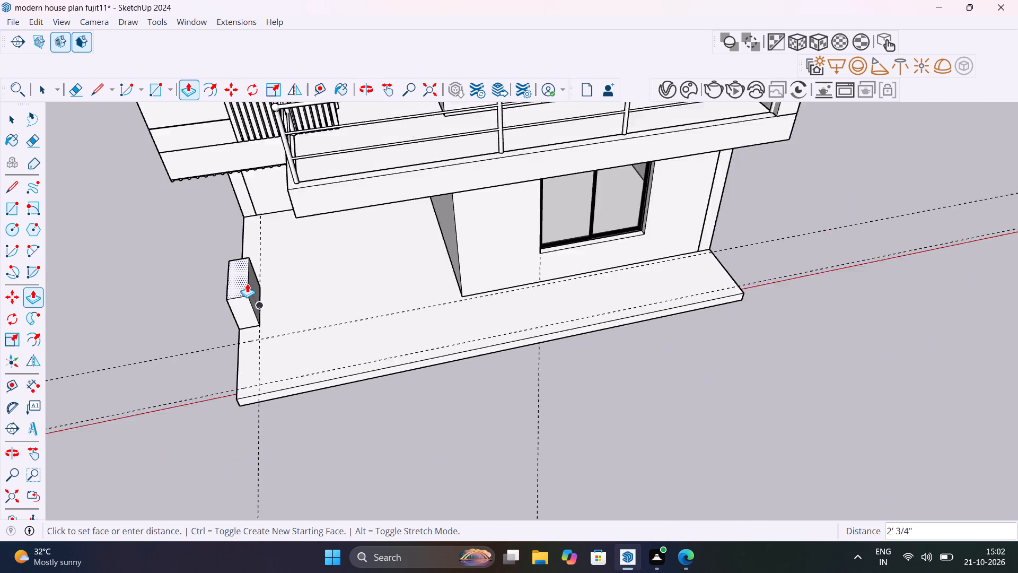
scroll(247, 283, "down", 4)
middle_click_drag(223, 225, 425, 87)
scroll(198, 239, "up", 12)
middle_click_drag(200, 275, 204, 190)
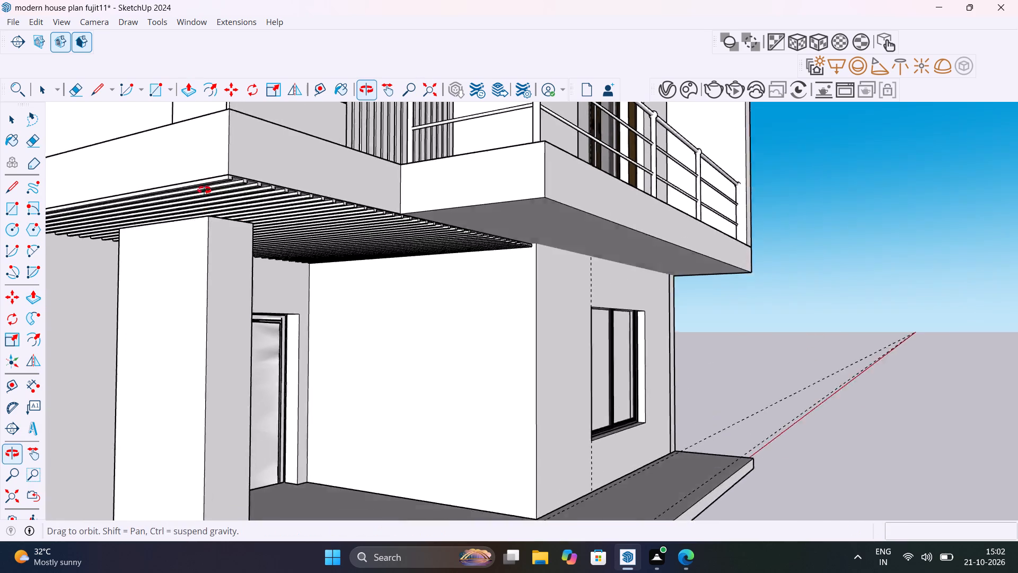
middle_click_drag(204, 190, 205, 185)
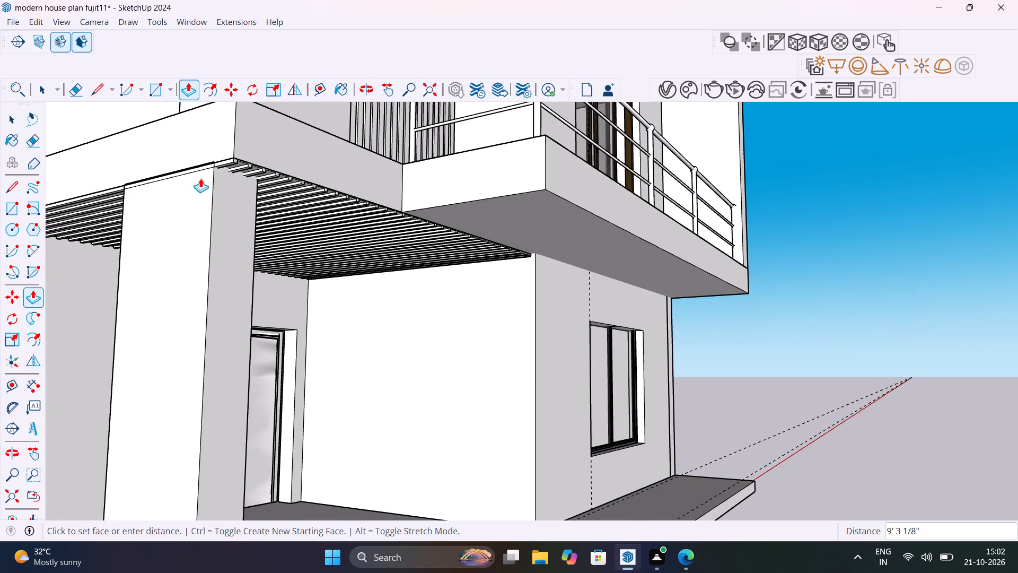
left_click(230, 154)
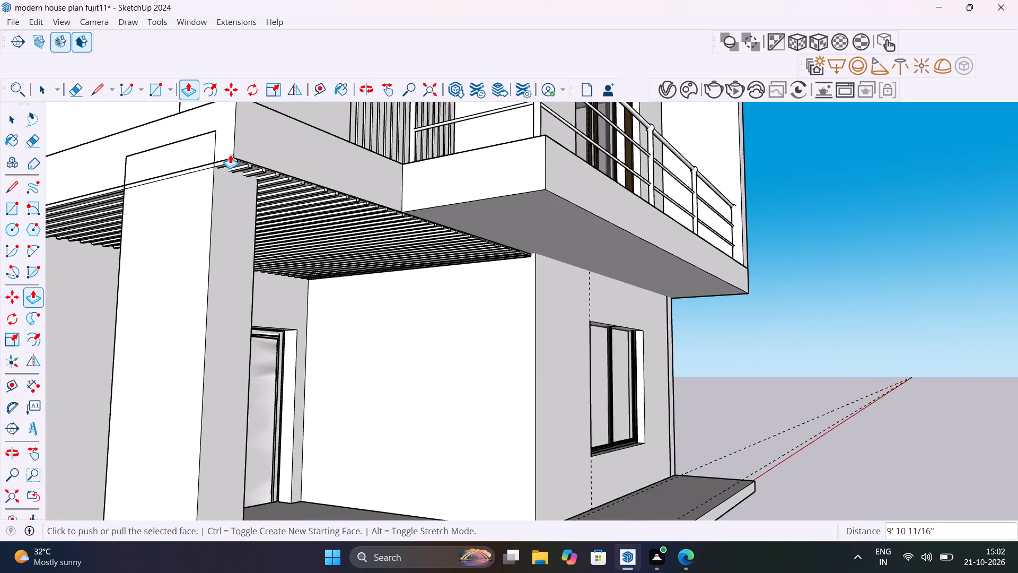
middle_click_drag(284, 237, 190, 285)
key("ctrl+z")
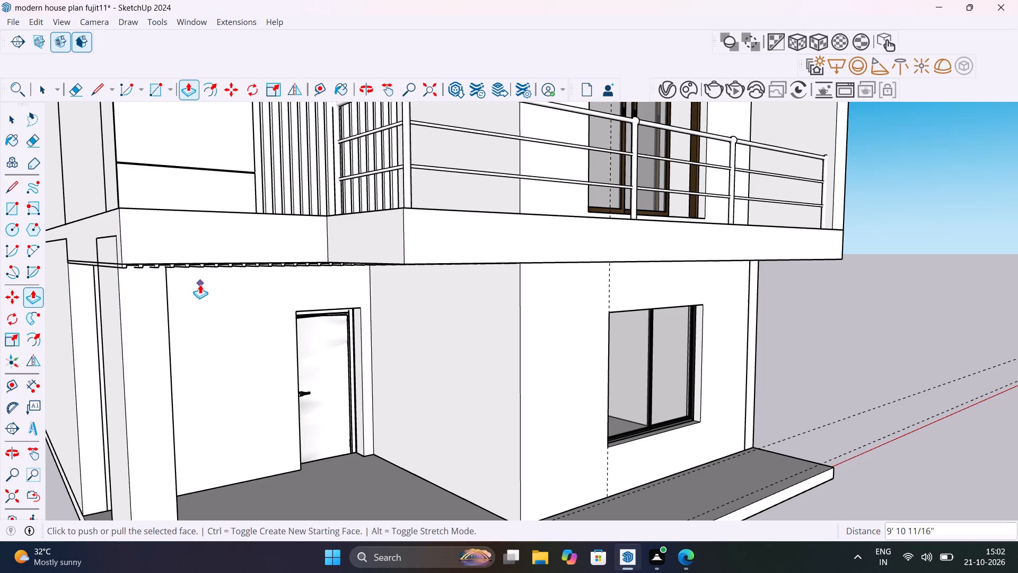
Extrude the pillar's base rectangle about 9' 3" up to the bottom corner of the beam over the entrance.
scroll(176, 349, "down", 6)
scroll(176, 349, "up", 1)
middle_click_drag(177, 345, 271, 237)
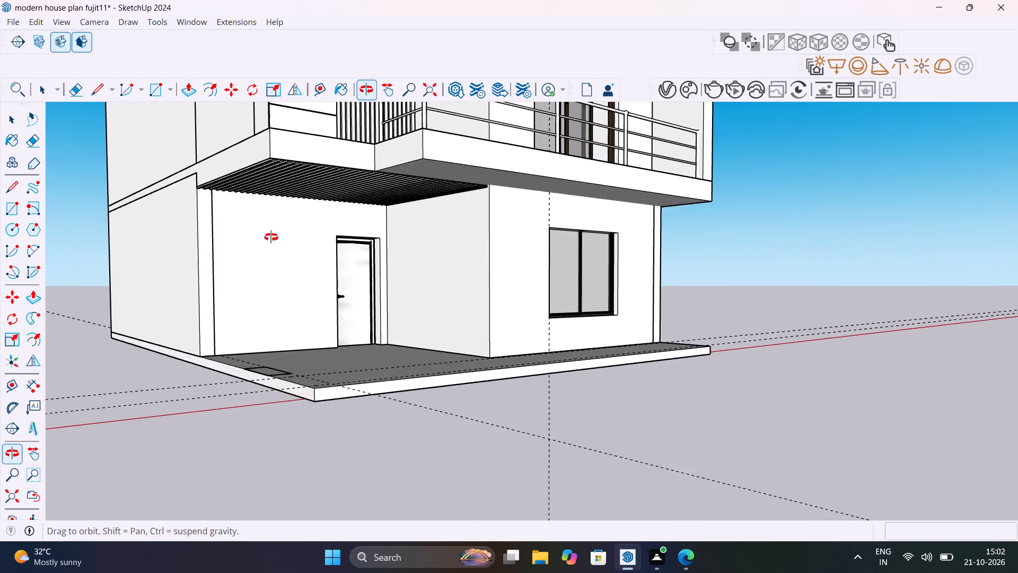
middle_click_drag(271, 237, 306, 310)
left_click(304, 441)
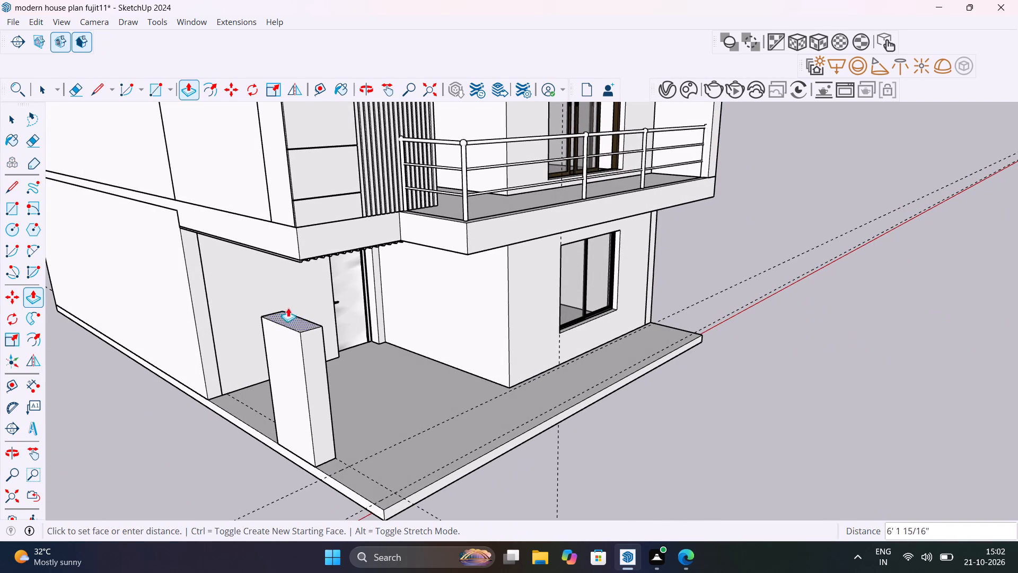
scroll(299, 258, "up", 11)
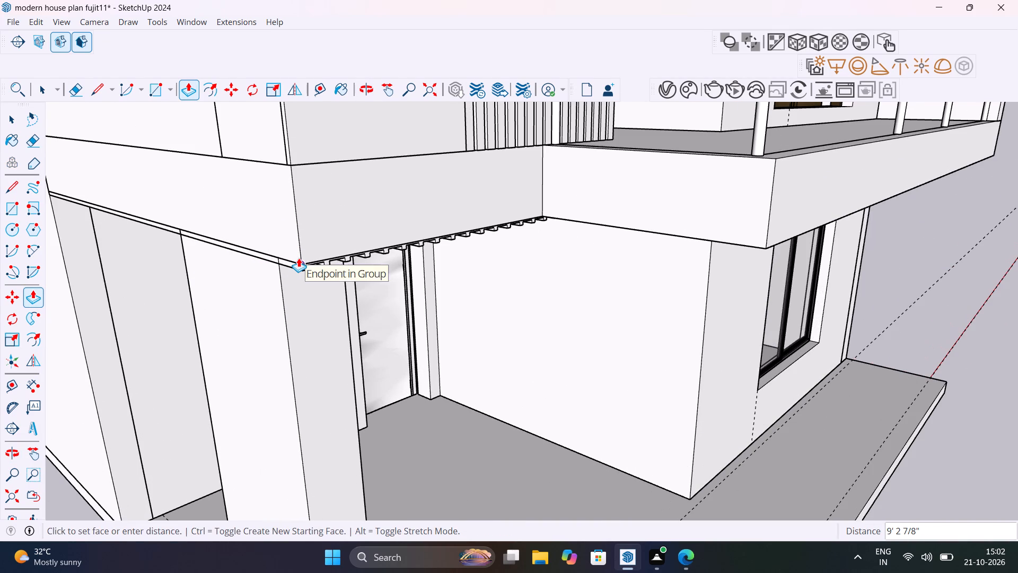
left_click(299, 258)
Examine the entrance pillar and the whole front facade from several angles.
scroll(301, 268, "down", 14)
middle_click_drag(326, 318, 224, 296)
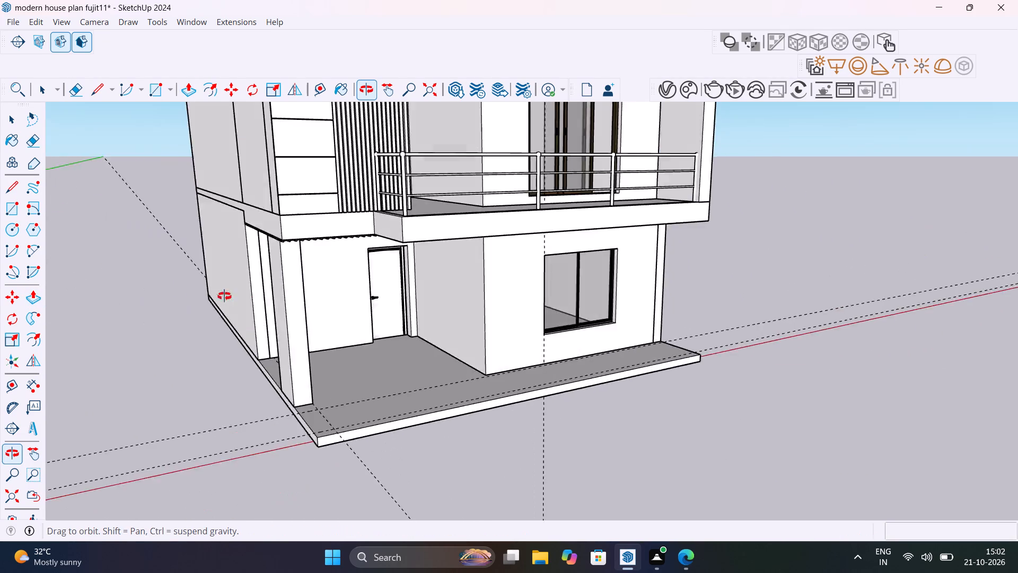
middle_click_drag(224, 296, 299, 370)
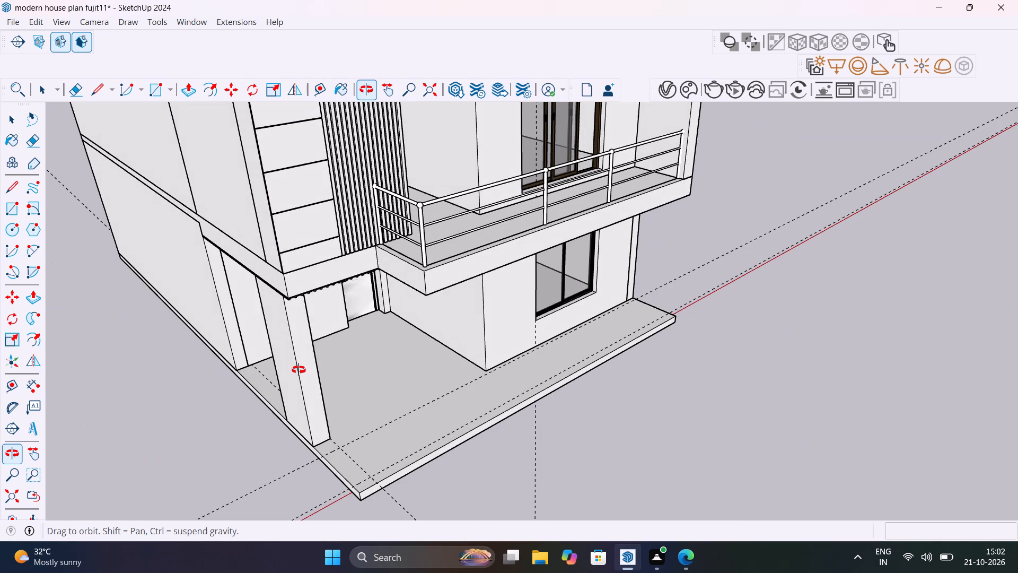
middle_click_drag(299, 370, 382, 337)
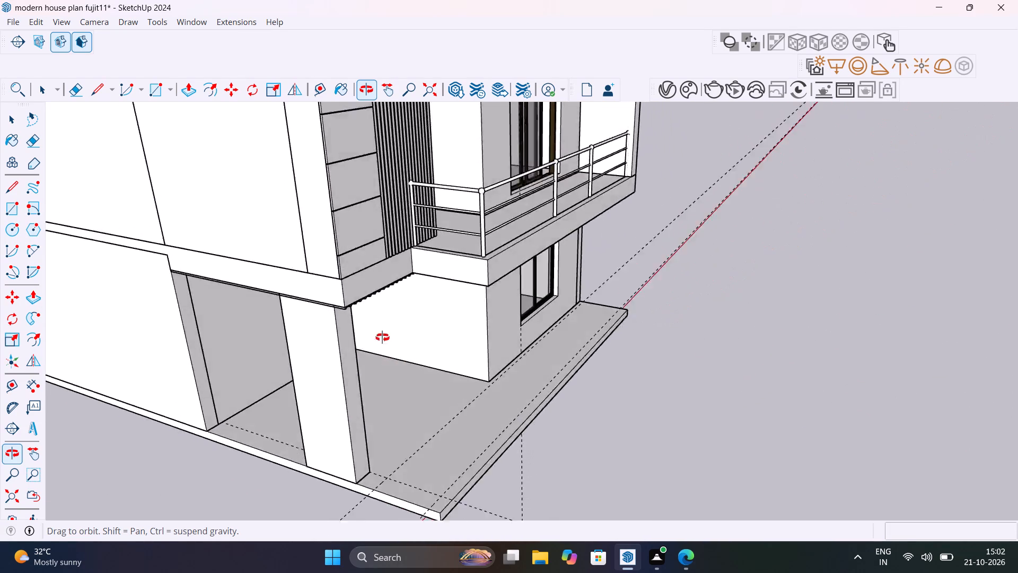
middle_click_drag(382, 337, 205, 314)
key("space")
left_click(213, 318)
scroll(225, 335, "down", 6)
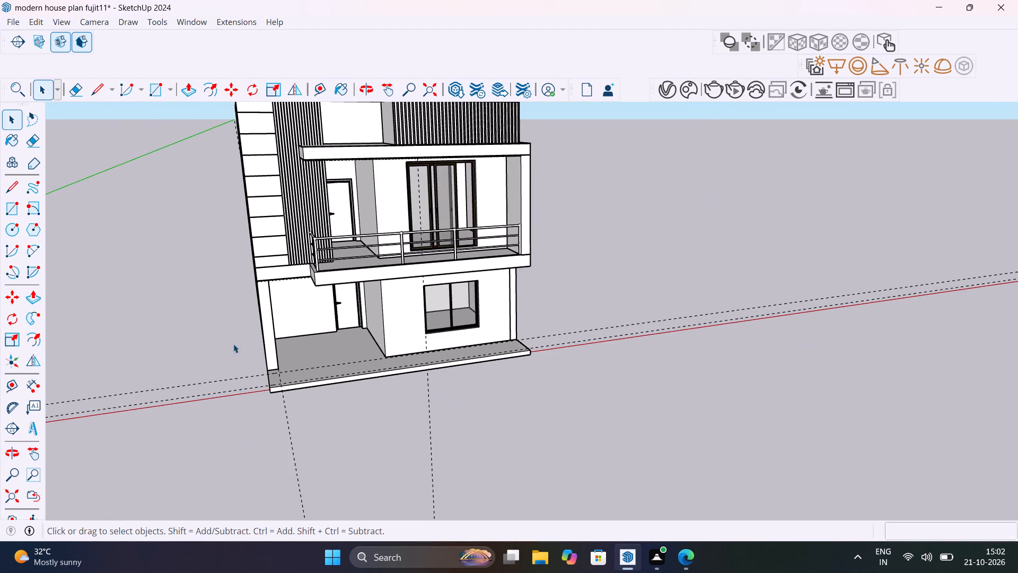
middle_click_drag(322, 372, 172, 328)
scroll(401, 344, "down", 4)
middle_click_drag(444, 374, 539, 411, "shift")
scroll(524, 405, "up", 3)
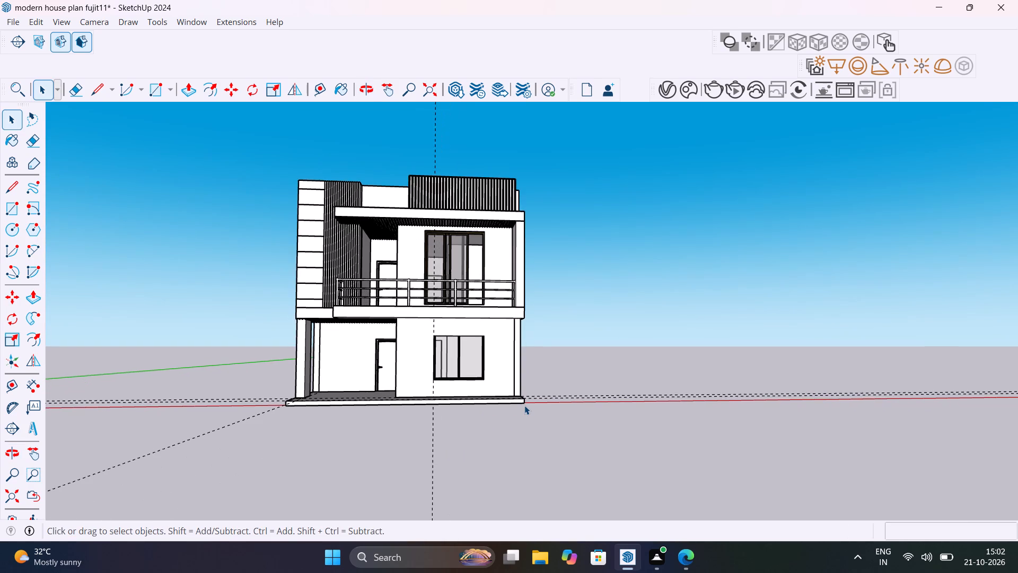
middle_click_drag(528, 406, 504, 410)
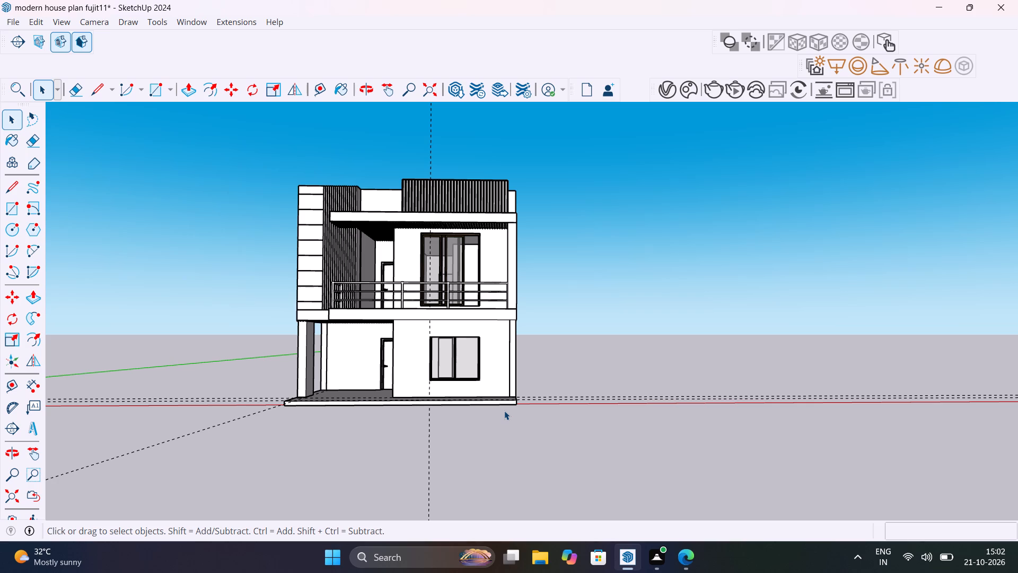
Open the Chaos Cosmos library and look through the downloaded assets for facade materials.
left_click(696, 90)
scroll(327, 267, "up", 6)
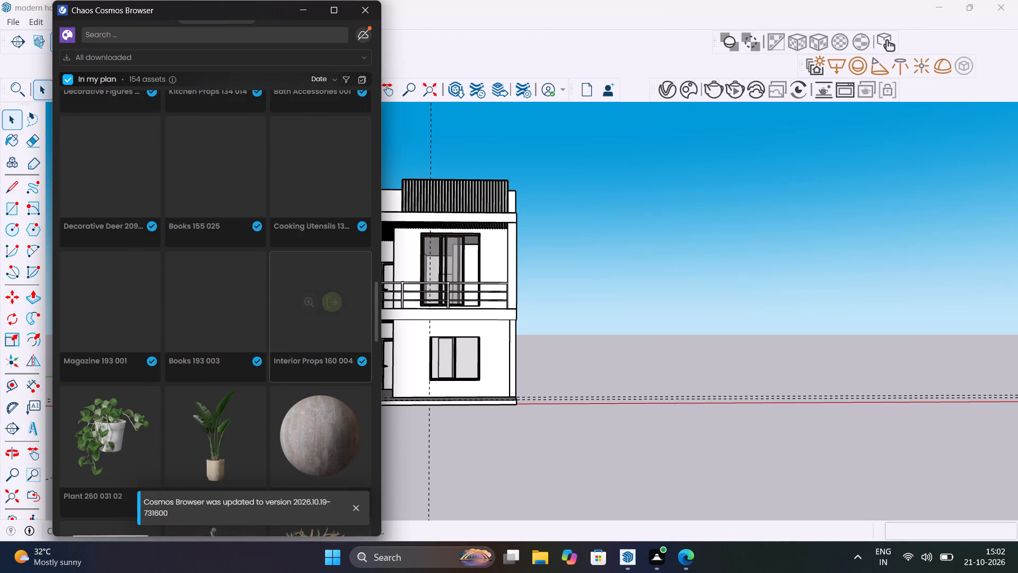
scroll(327, 268, "up", 20)
scroll(327, 268, "up", 10)
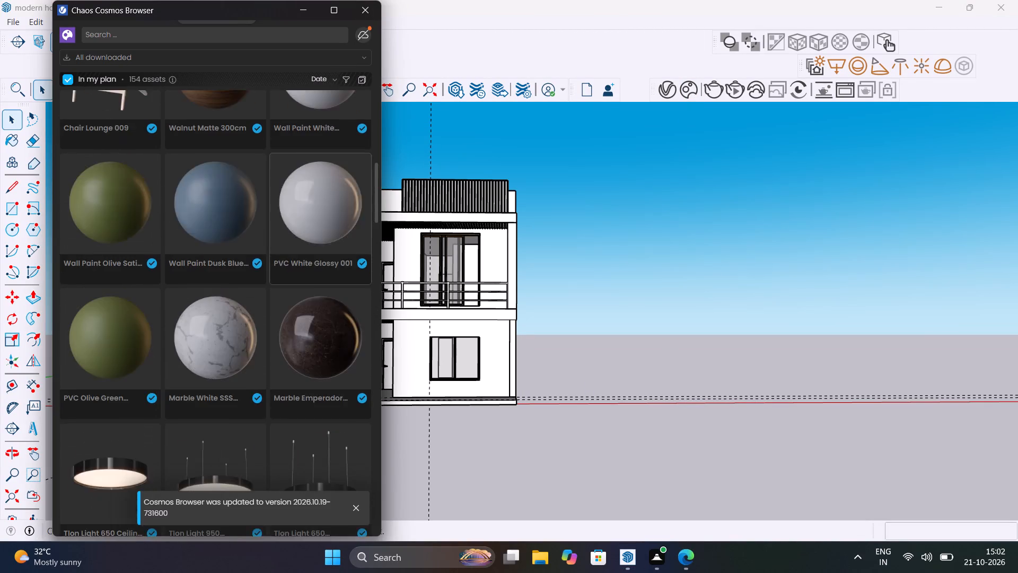
scroll(327, 269, "up", 12)
scroll(327, 268, "down", 3)
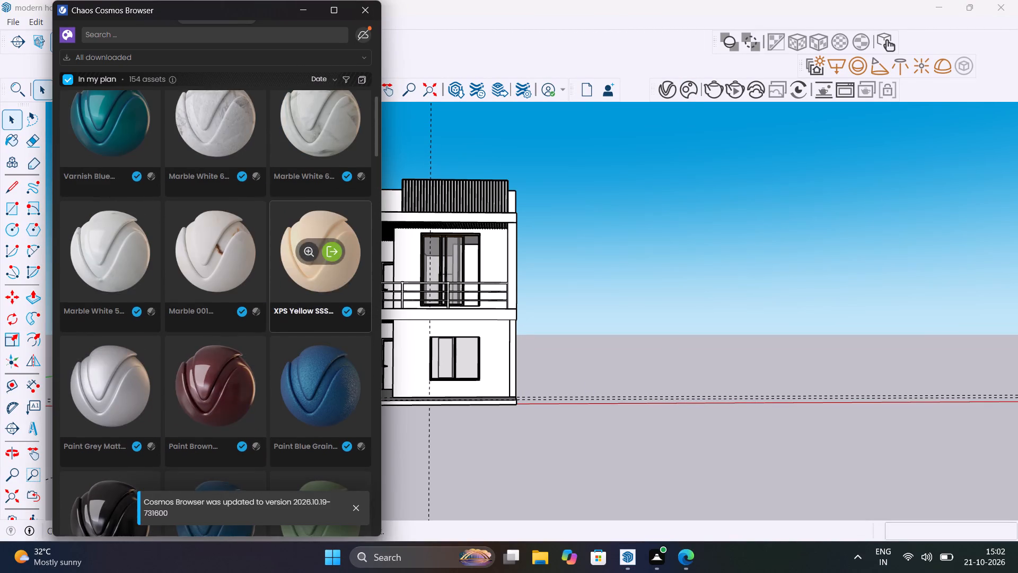
scroll(327, 268, "up", 18)
scroll(327, 268, "down", 5)
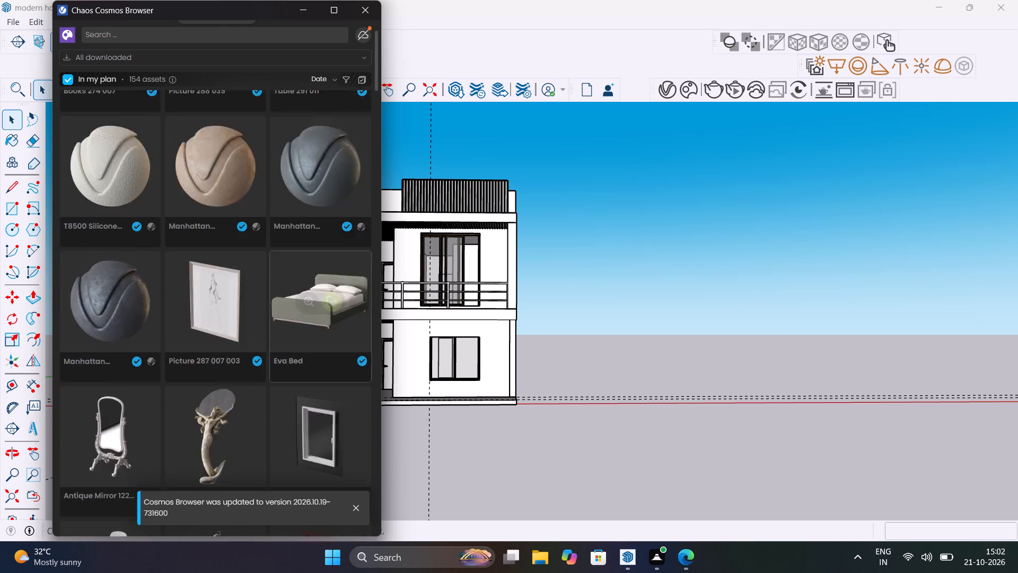
scroll(327, 270, "down", 5)
Search the downloaded Cosmos assets for wood.
left_click(153, 27)
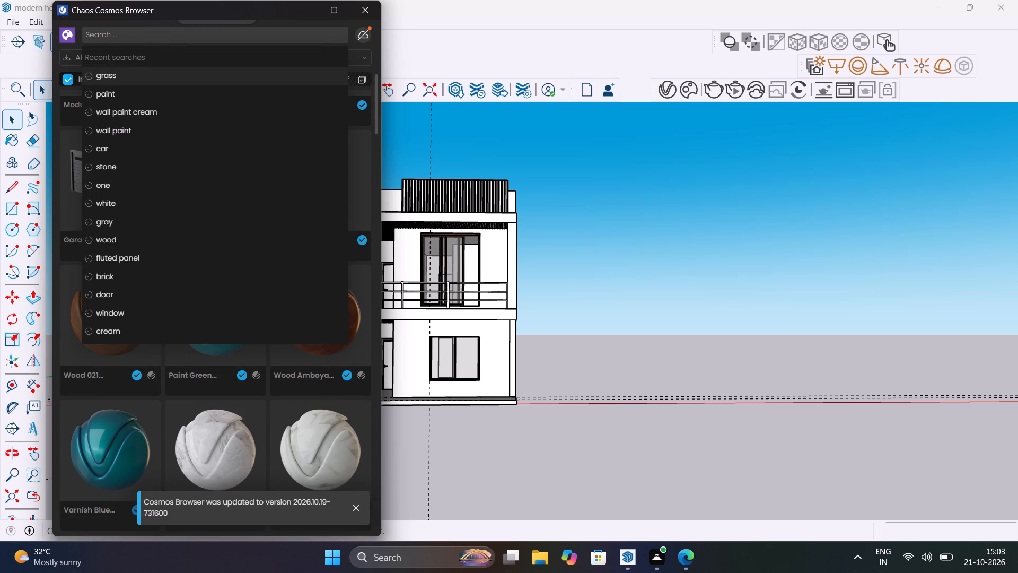
type("wood")
key("Return")
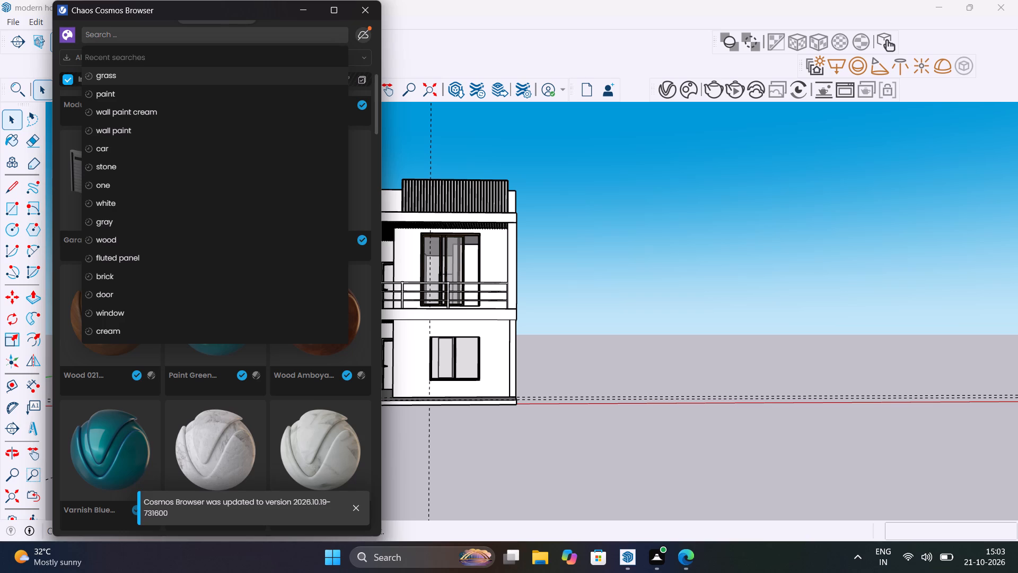
left_click(146, 40)
type("wood")
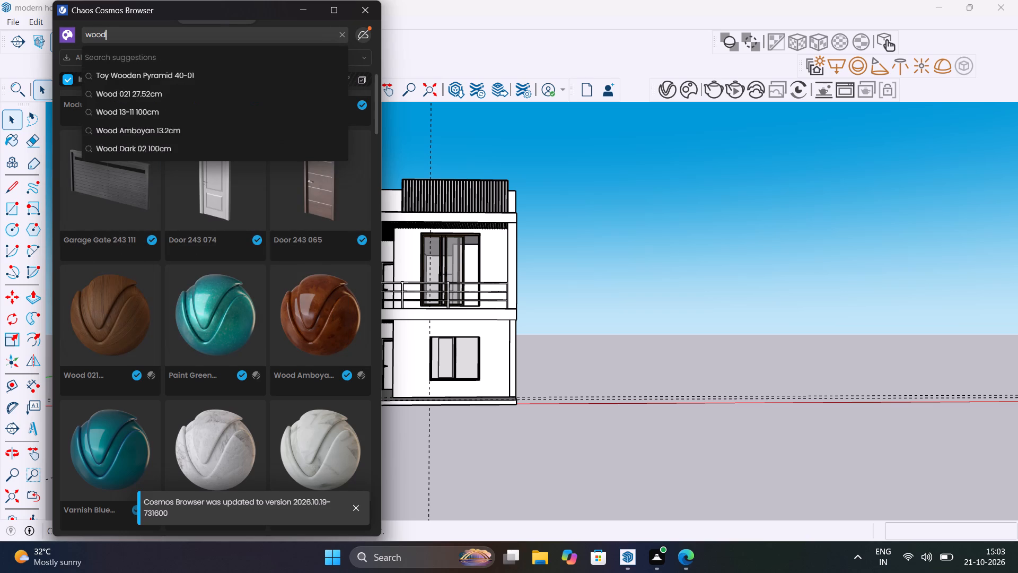
key("Return")
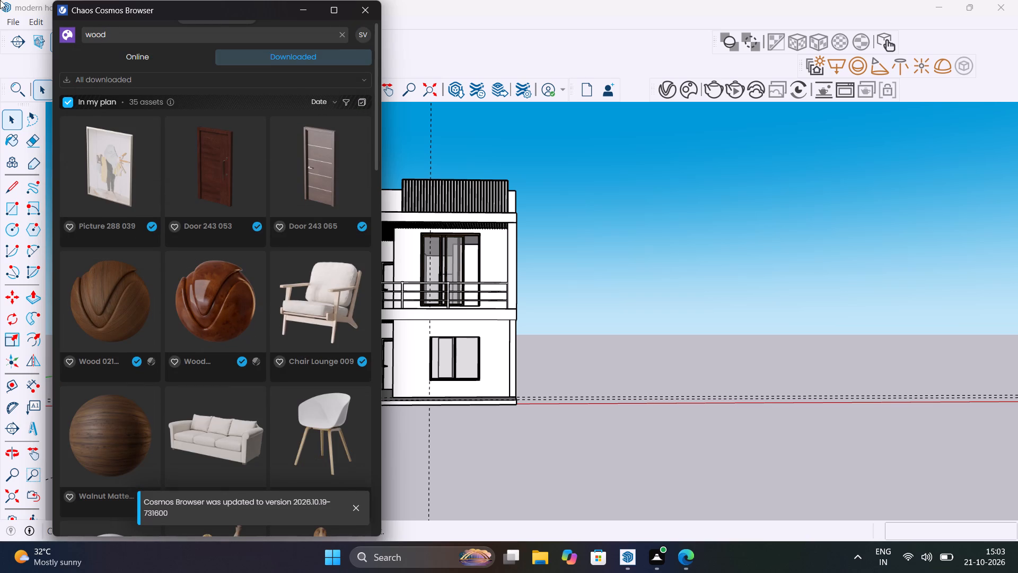
Browse the wood assets, switching from downloaded to online ones, and download the Wood Tiles Dark Shiny 03 100cm material.
scroll(183, 358, "down", 6)
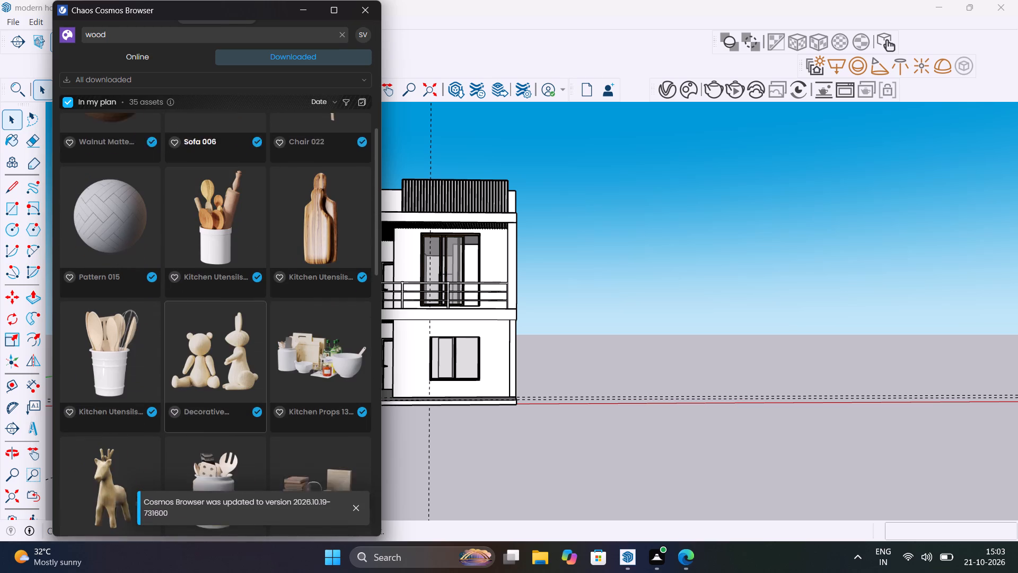
left_click(112, 48)
left_click(159, 53)
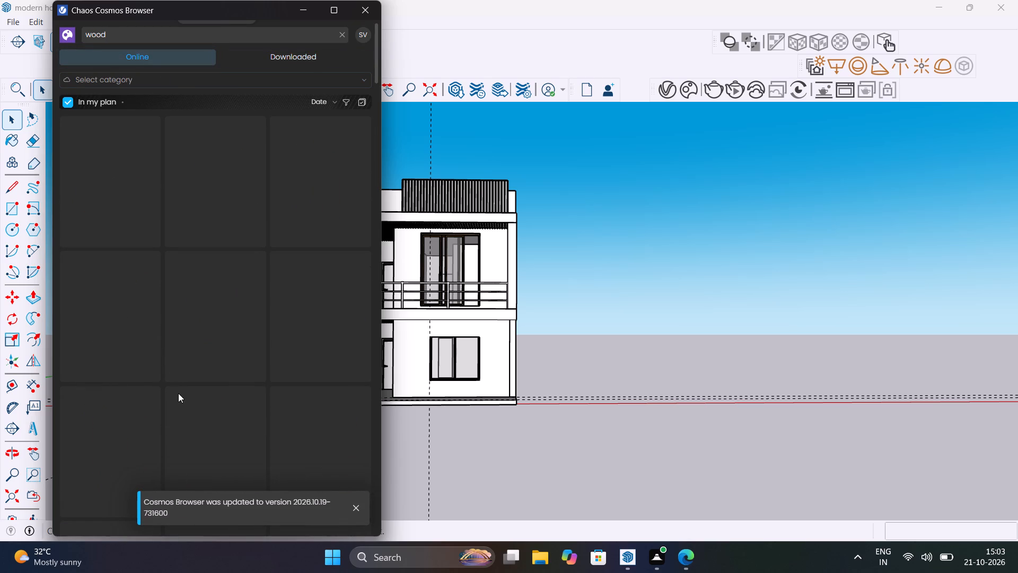
scroll(179, 370, "down", 5)
scroll(179, 370, "up", 2)
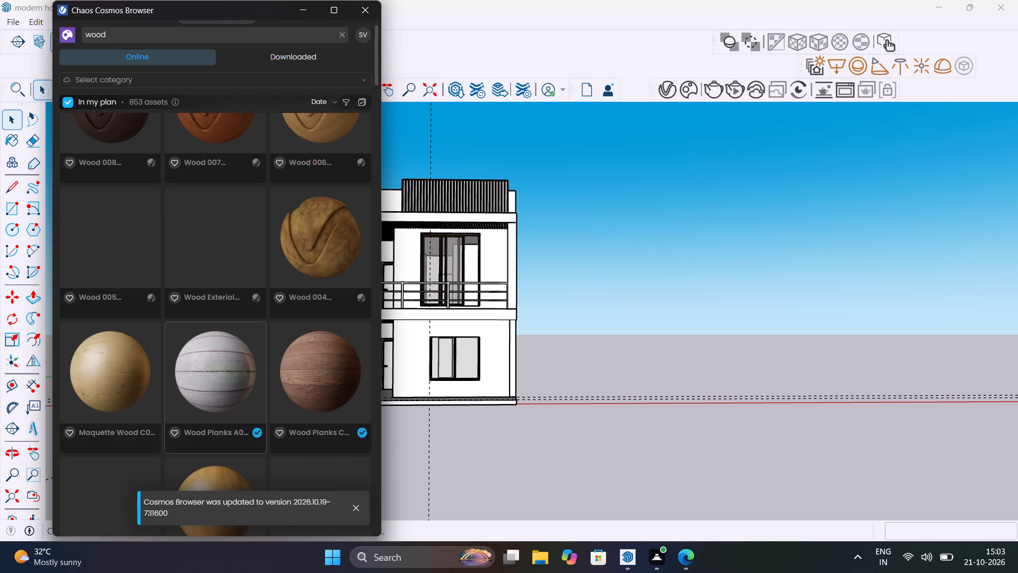
scroll(180, 374, "up", 7)
scroll(180, 374, "down", 2)
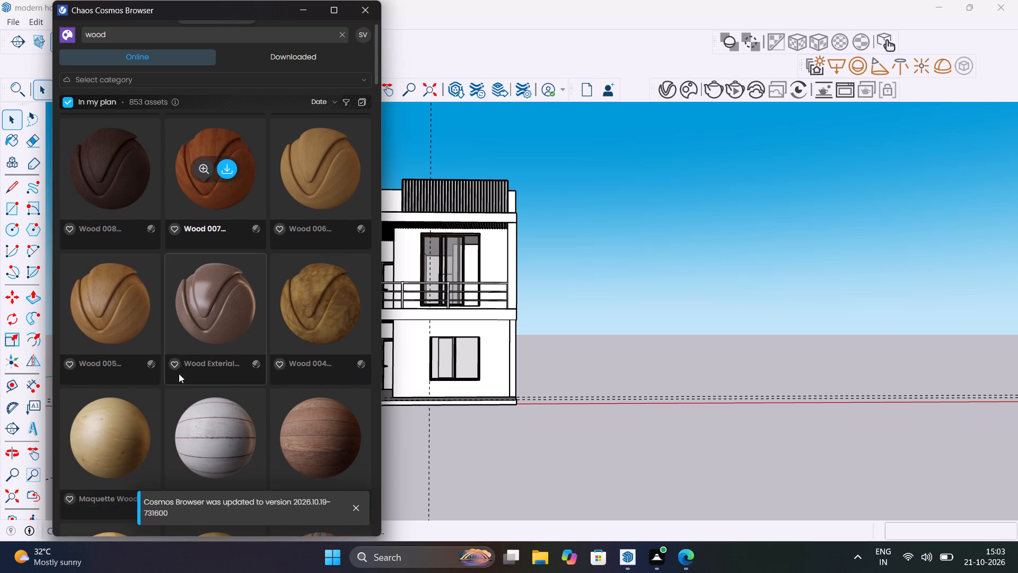
scroll(179, 374, "down", 4)
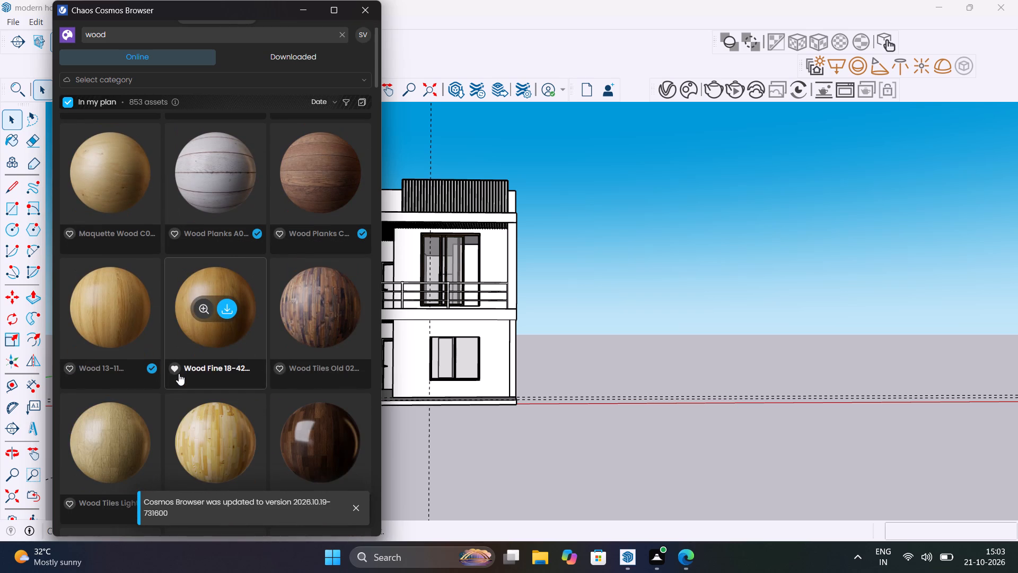
scroll(179, 374, "down", 2)
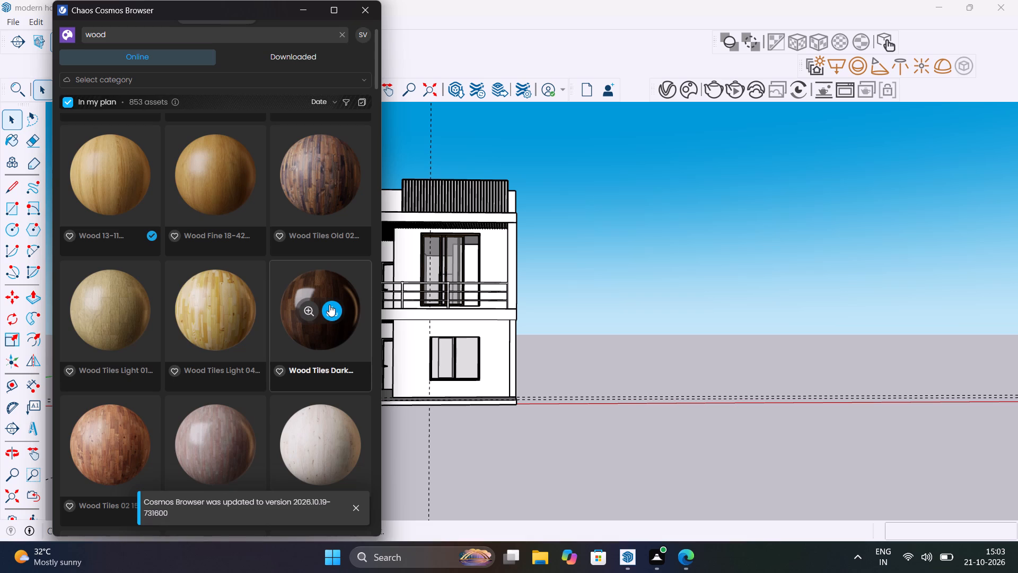
left_click(329, 305)
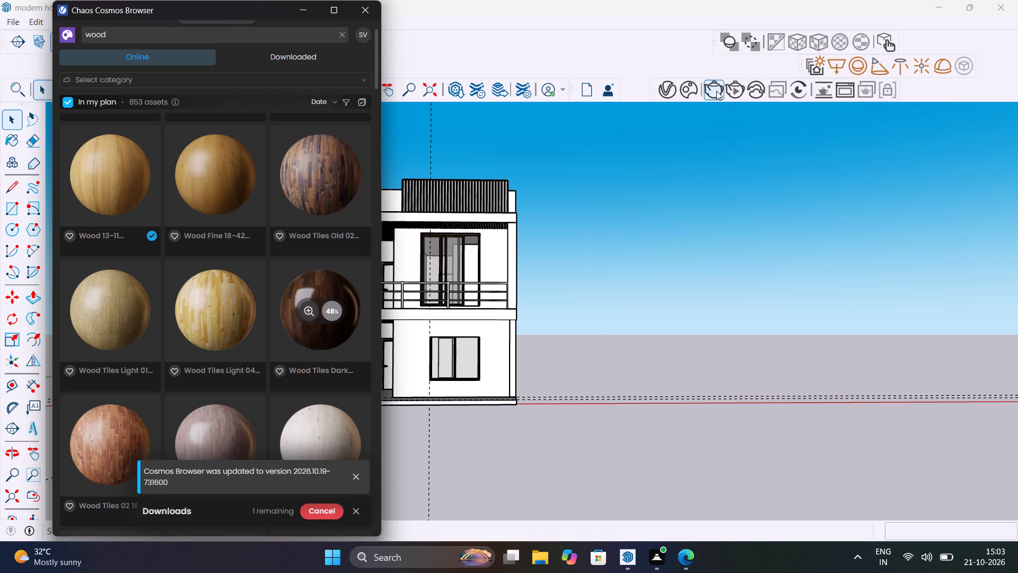
Open the V-Ray Asset Editor, import Wood Tiles Dark Shiny 03 100cm, and apply it to the first slat of the facade's vertical slat screen.
left_click(674, 89)
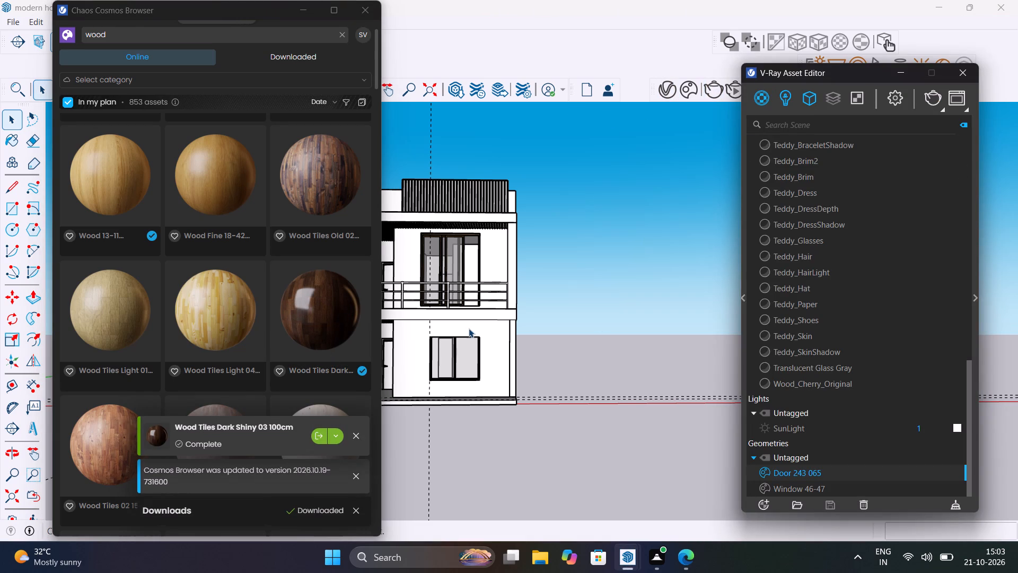
middle_click_drag(444, 355, 678, 458)
scroll(556, 300, "up", 9)
middle_click_drag(554, 300, 486, 414)
scroll(486, 414, "up", 1)
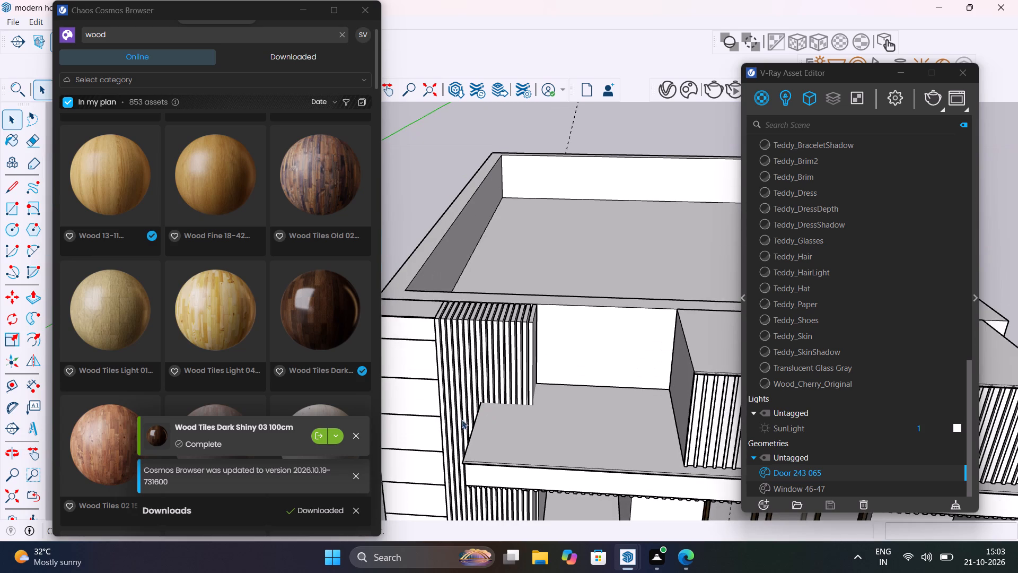
scroll(413, 395, "up", 5)
left_click(473, 309)
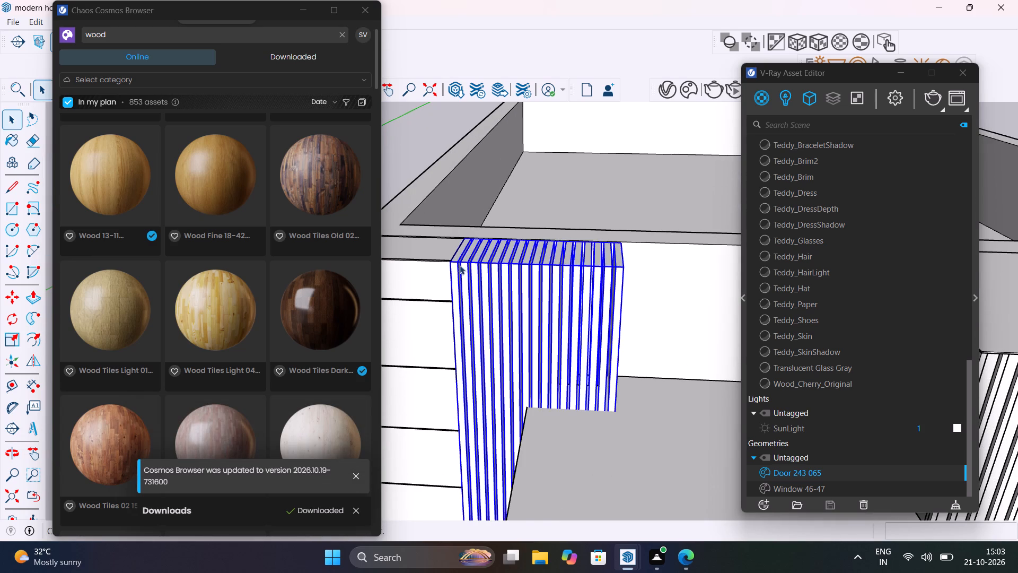
scroll(458, 258, "up", 8)
double_click(453, 293)
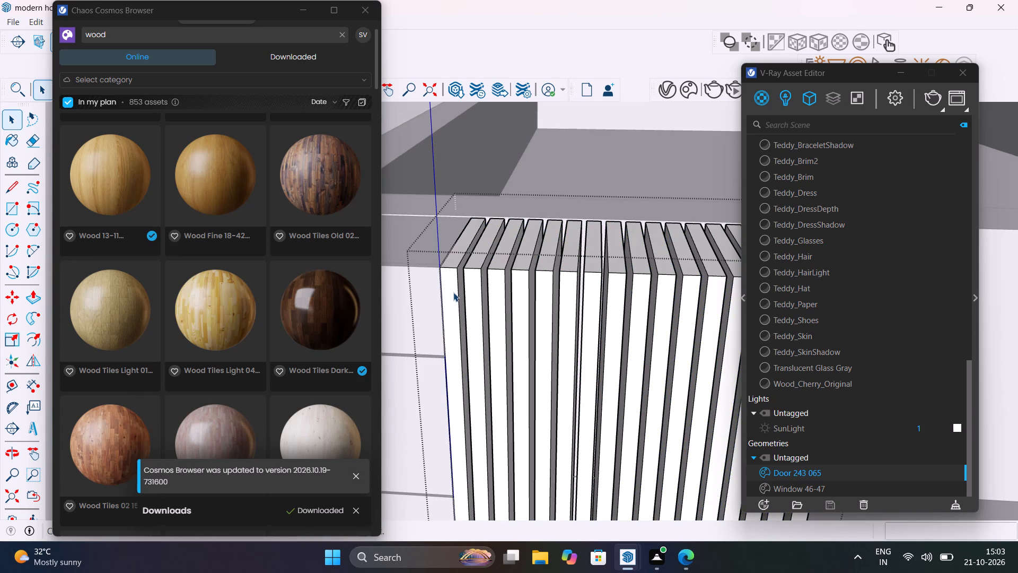
left_click(453, 292)
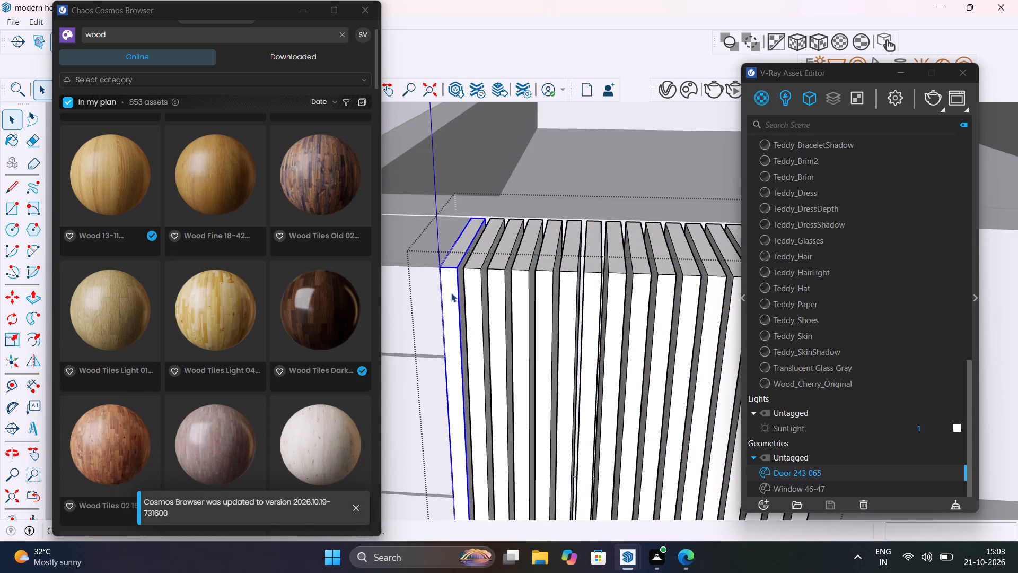
left_click(318, 308)
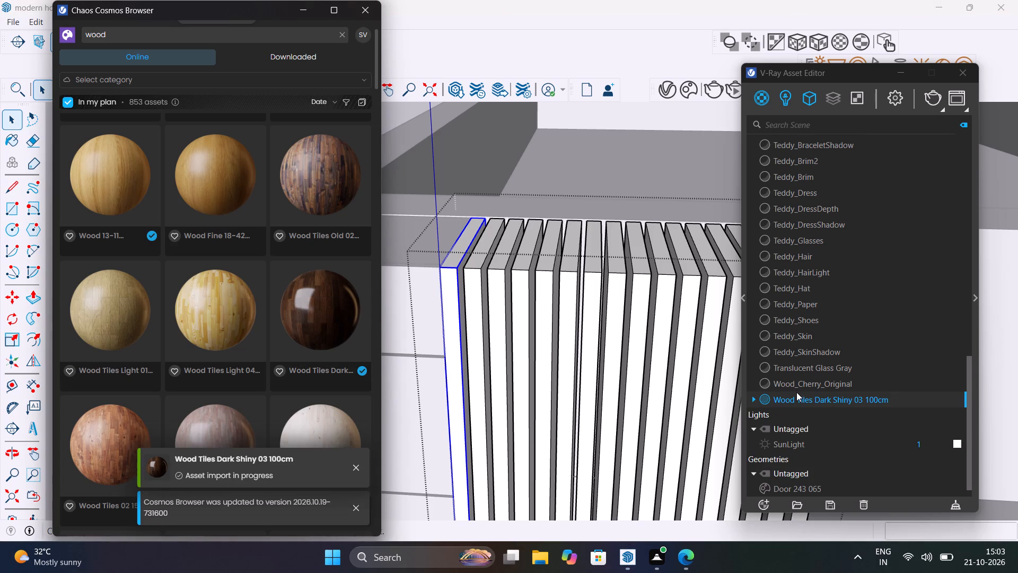
right_click(796, 393)
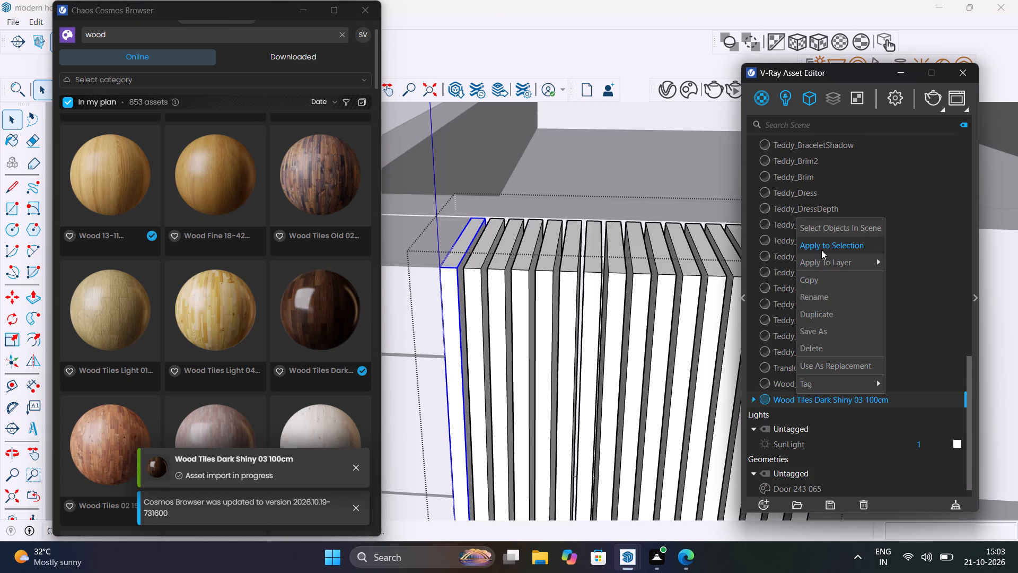
left_click(821, 250)
Apply Wood Tiles Dark Shiny 03 100cm to the second slat of the vertical slat screen.
middle_click_drag(537, 378, 631, 335)
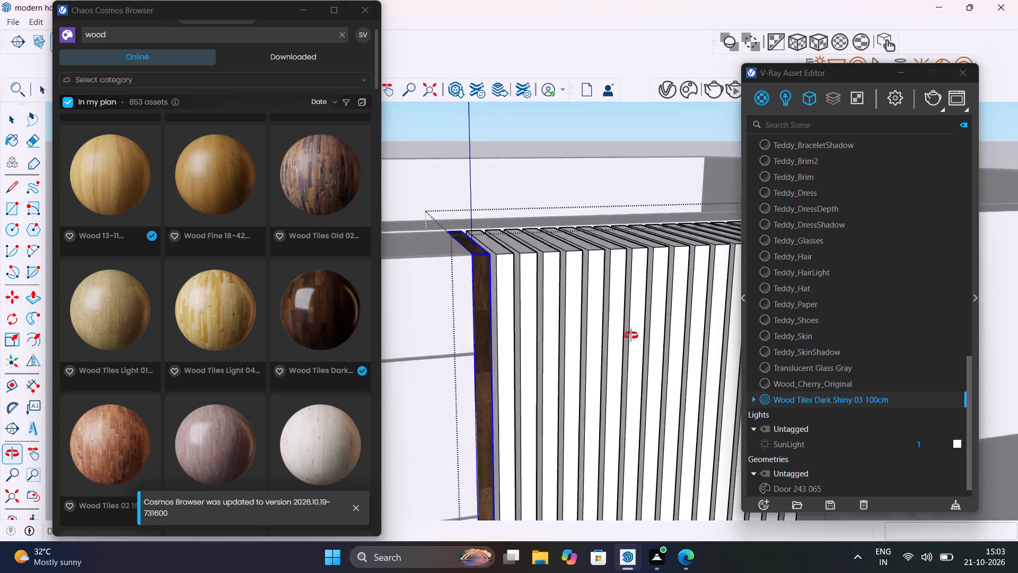
middle_click_drag(631, 335, 608, 330)
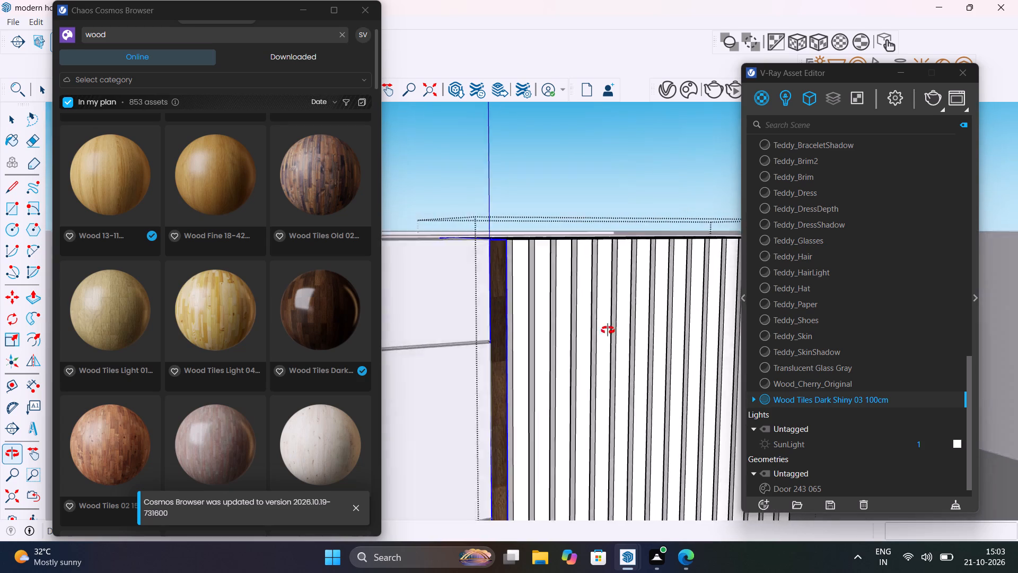
middle_click_drag(608, 330, 578, 393)
left_click(486, 318)
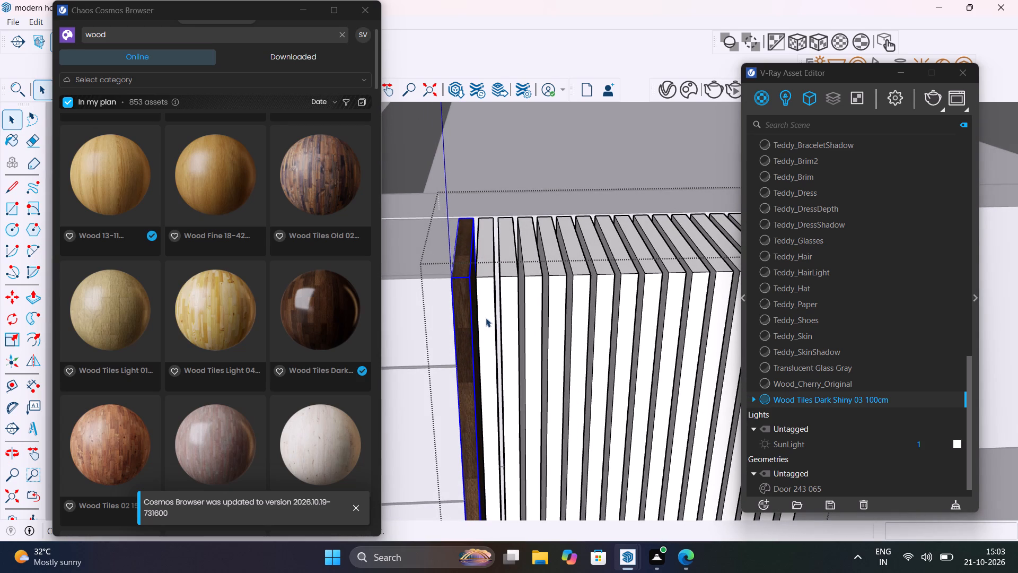
right_click(849, 393)
left_click(891, 240)
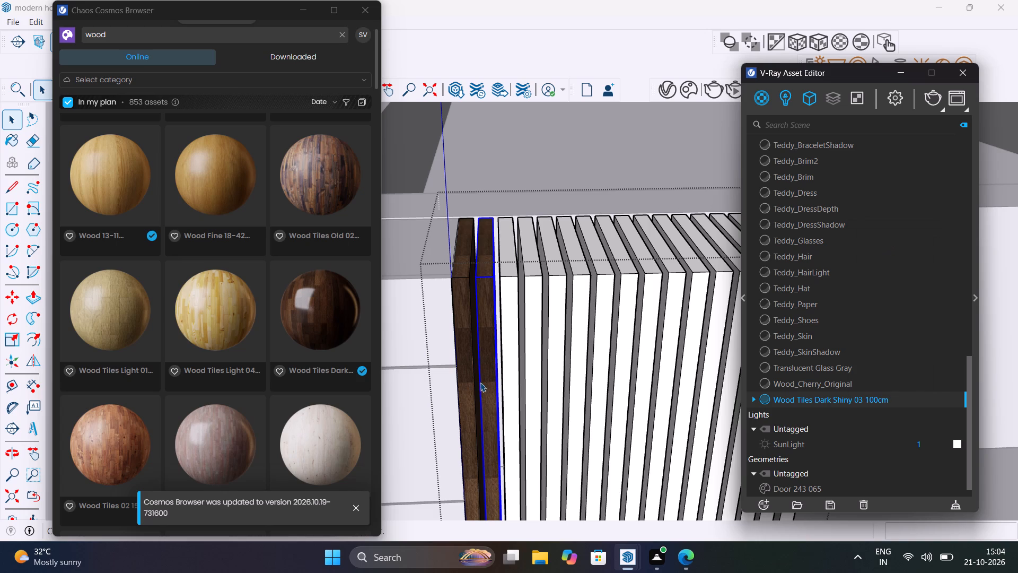
Open the third slat for editing and apply Wood Tiles Dark Shiny 03 100cm to its front and top faces.
double_click(513, 377)
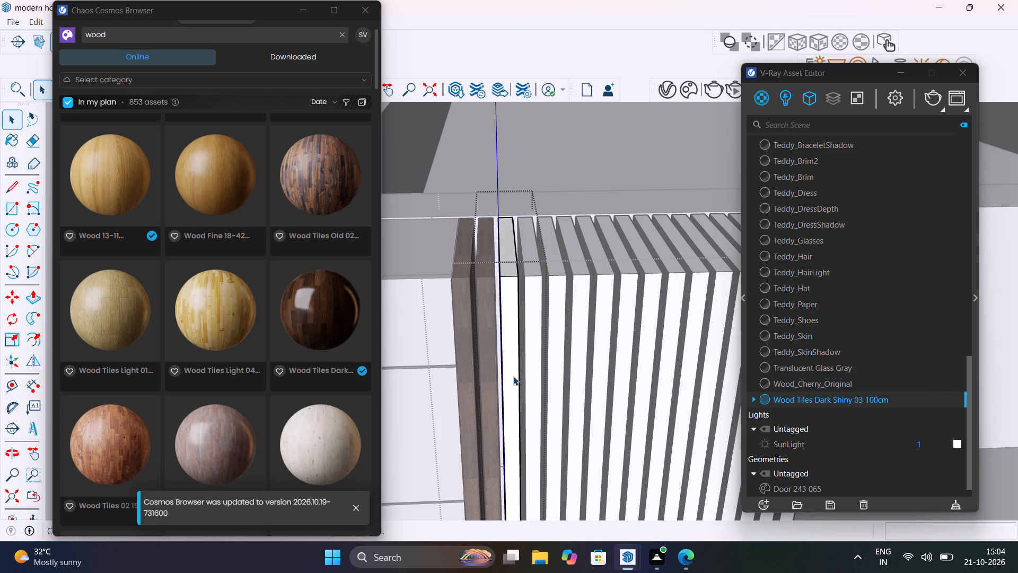
left_click(513, 376)
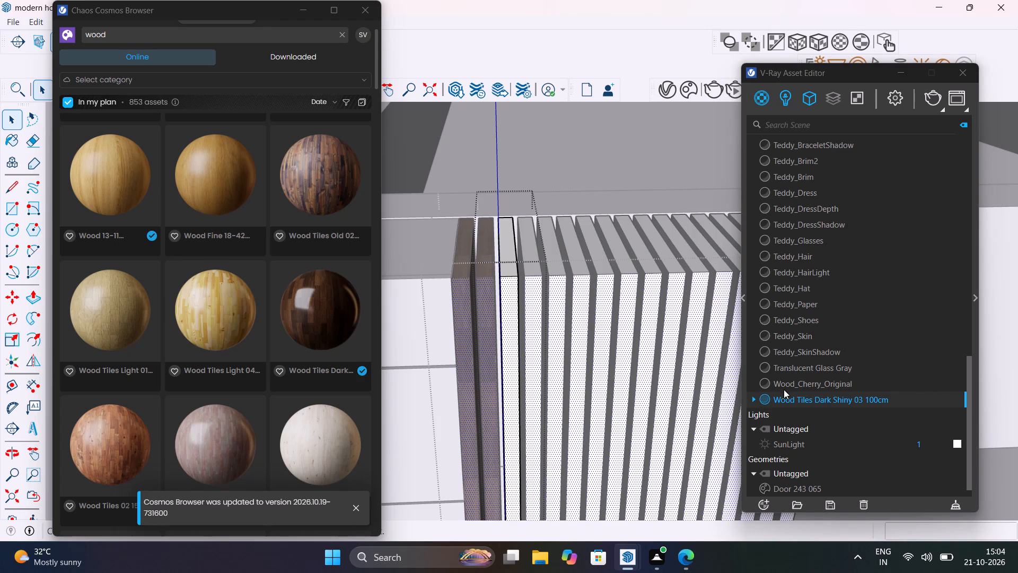
right_click(789, 397)
left_click(815, 254)
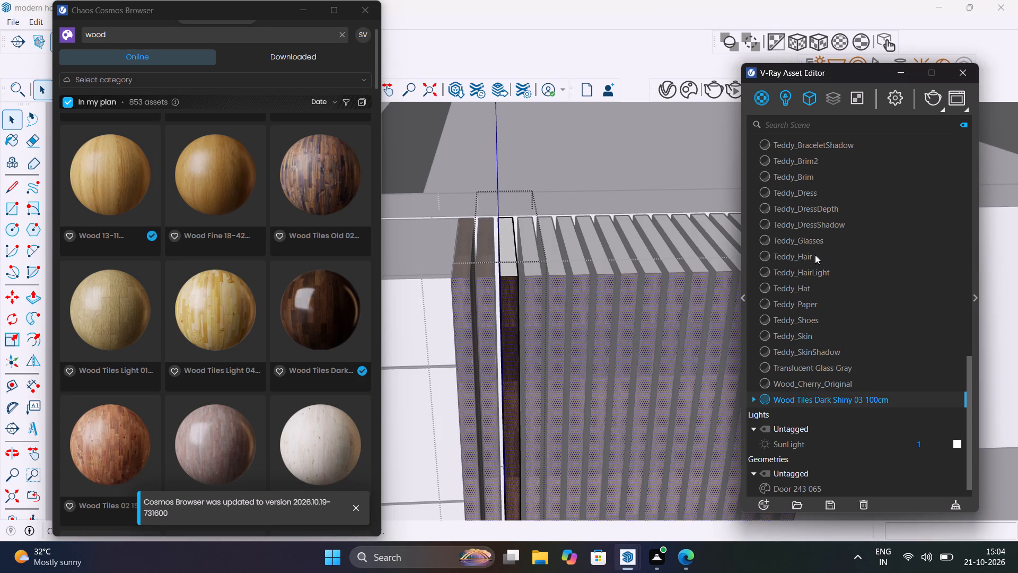
middle_click_drag(563, 281, 559, 407)
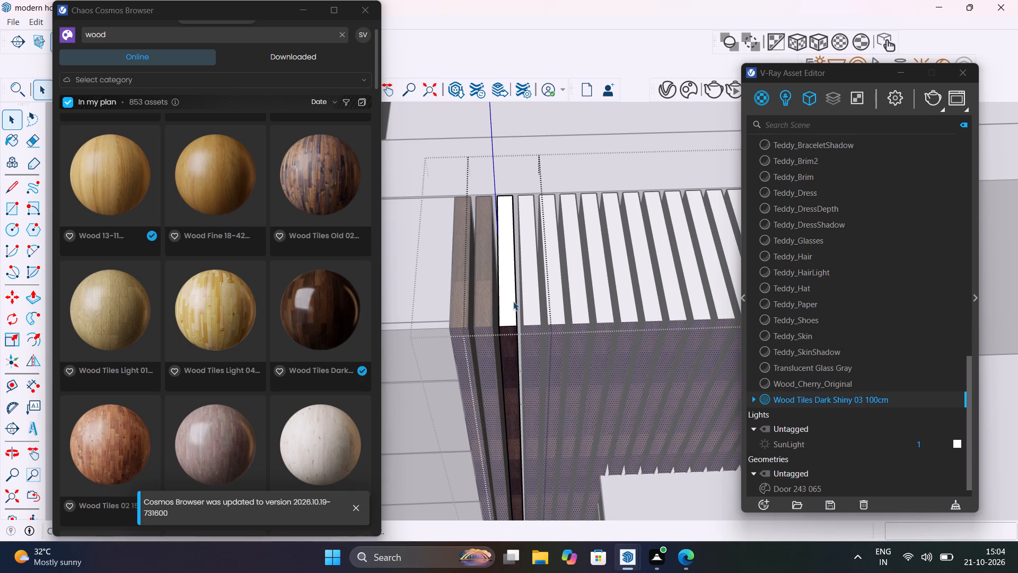
left_click(508, 314)
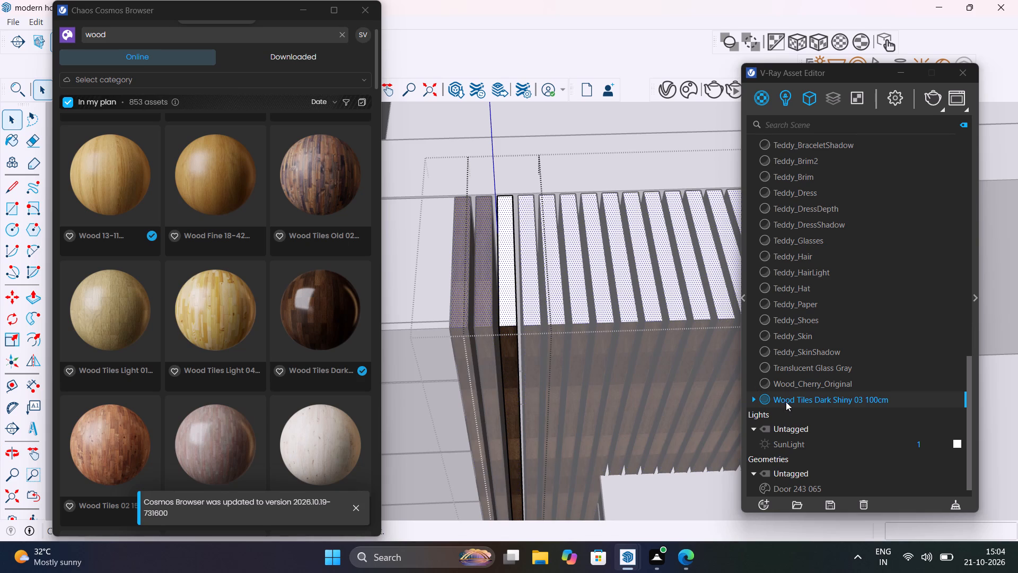
right_click(786, 400)
left_click(823, 249)
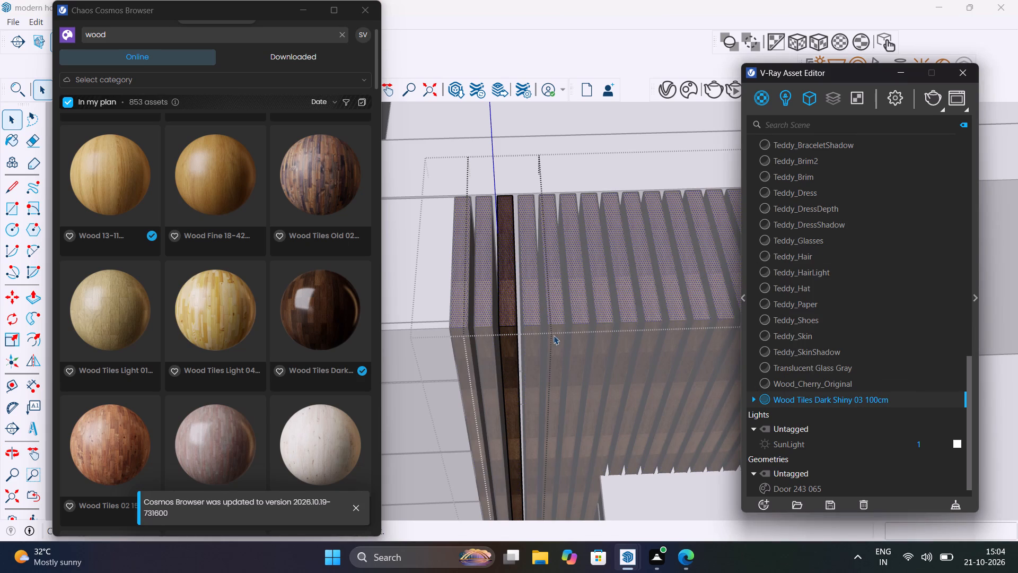
Open the end slat on the screen's other side and apply Wood Tiles Dark Shiny 03 100cm to its broad outer face.
middle_click_drag(554, 333, 276, 281)
scroll(620, 329, "down", 5)
scroll(687, 446, "up", 8)
left_click(663, 449)
double_click(679, 431)
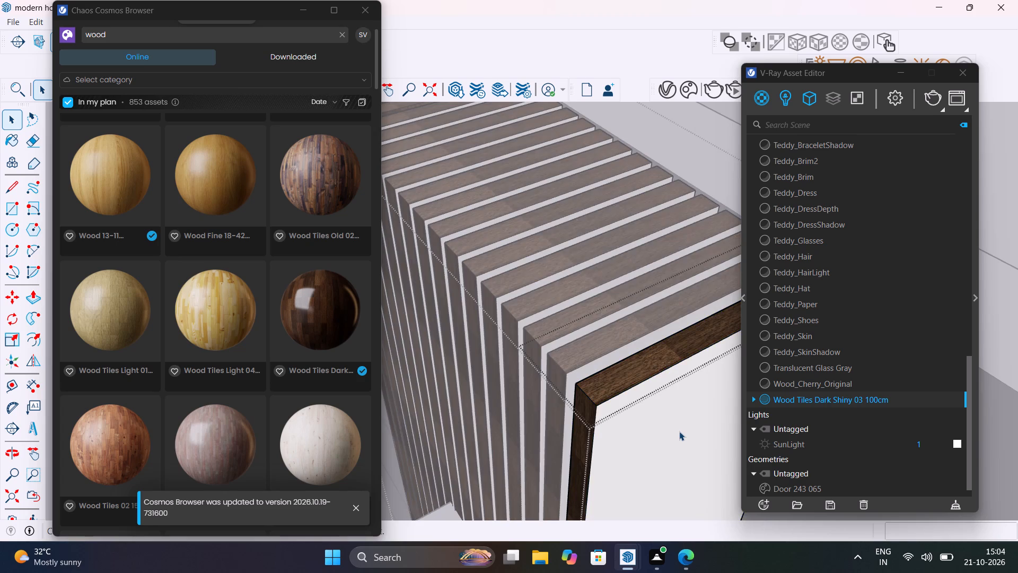
left_click(679, 431)
right_click(805, 400)
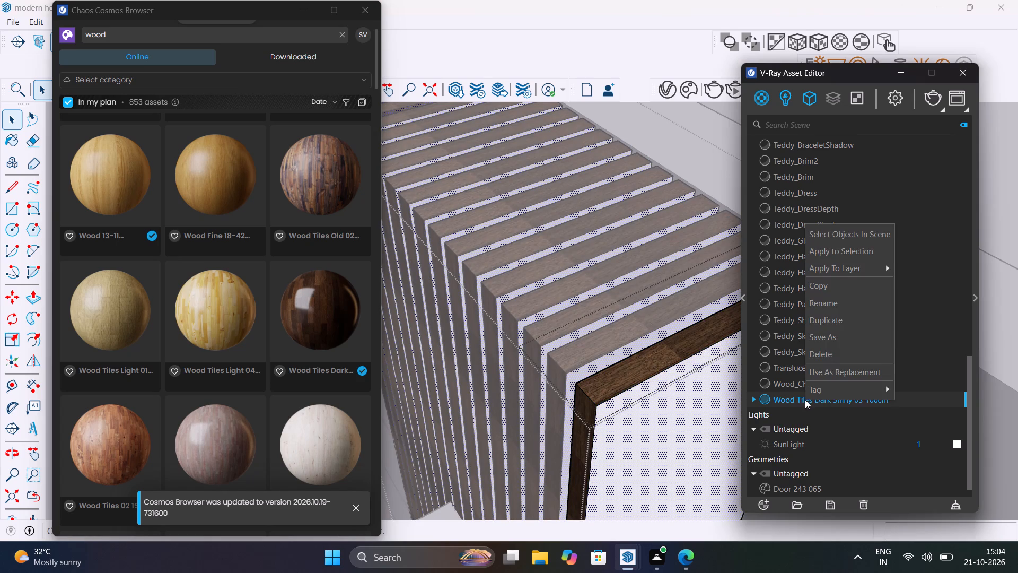
left_click(845, 256)
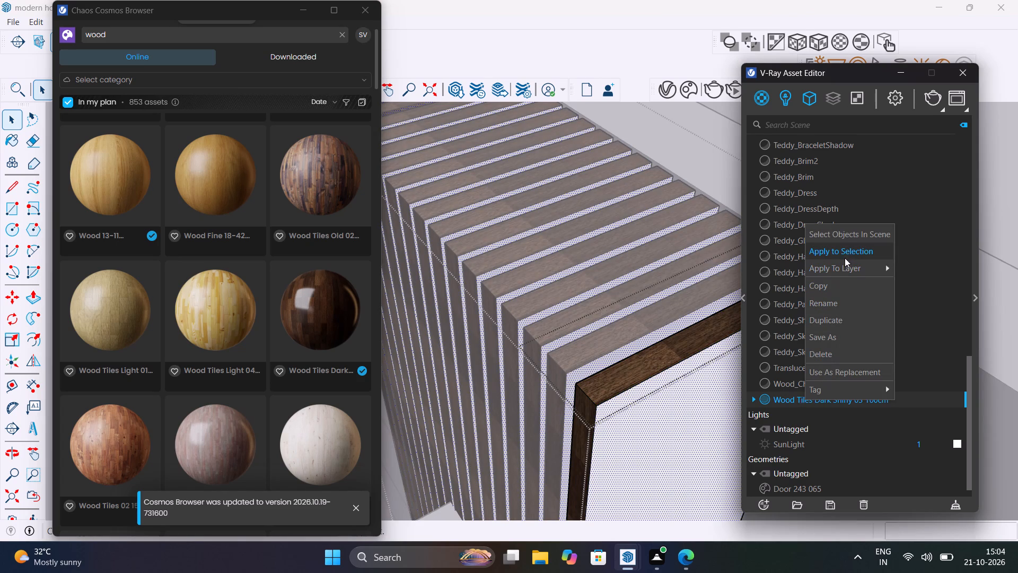
left_click(853, 253)
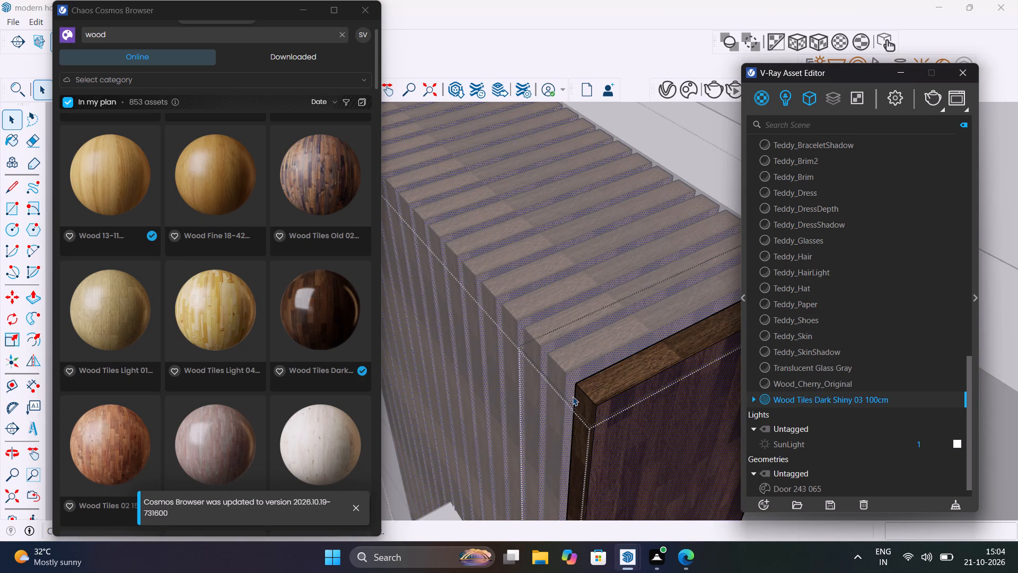
Apply Wood Tiles Dark Shiny 03 100cm to the remaining unpainted side face of the slats, and leave the slat's editing.
middle_click_drag(573, 393, 1017, 423)
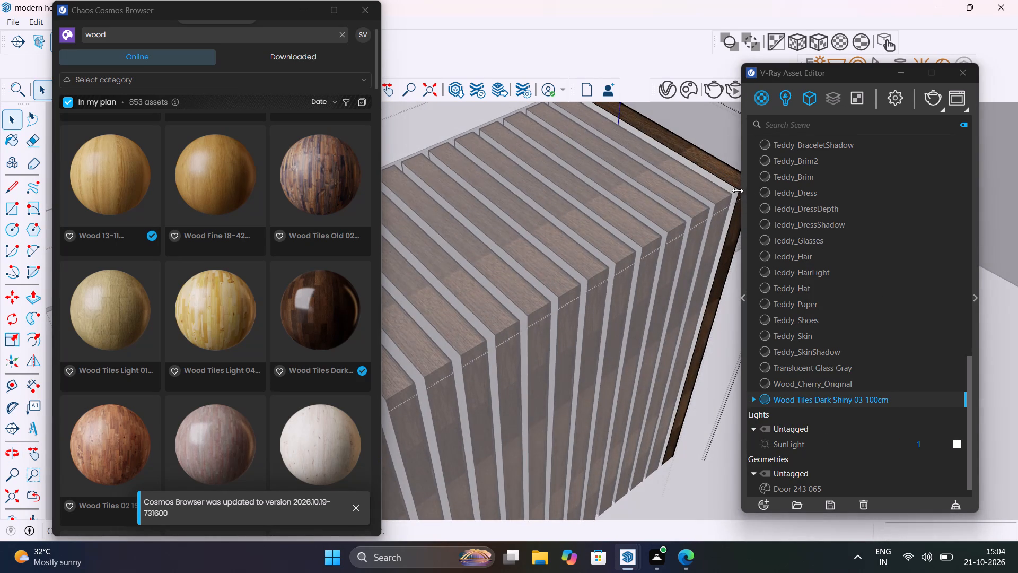
scroll(733, 188, "up", 12)
left_click(731, 194)
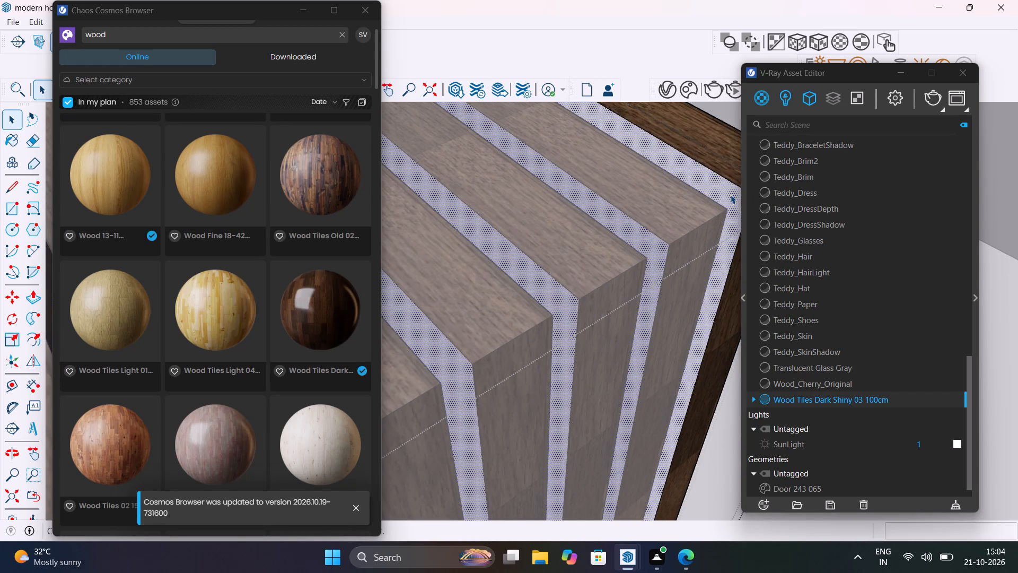
right_click(806, 395)
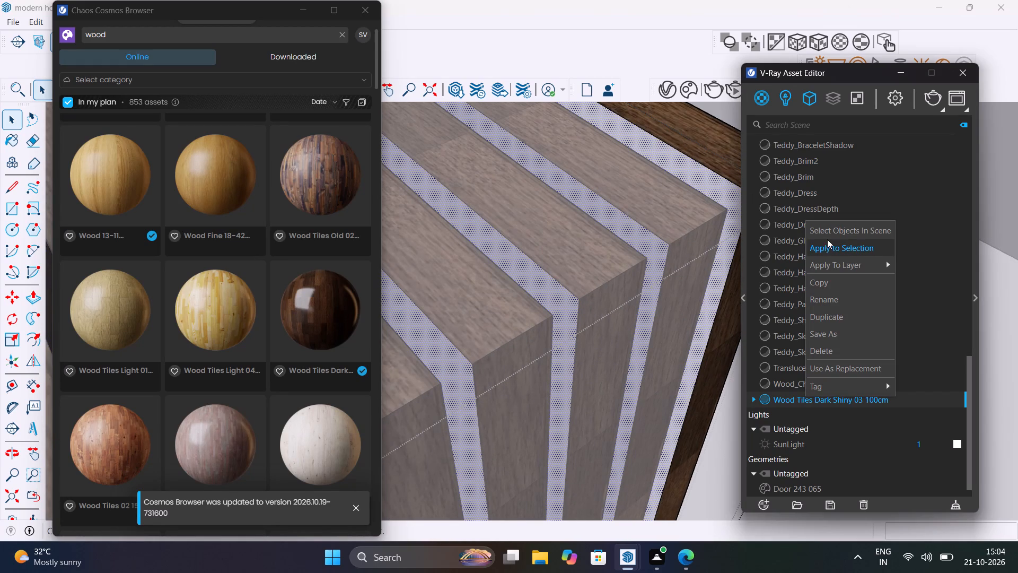
left_click(831, 245)
scroll(577, 345, "down", 17)
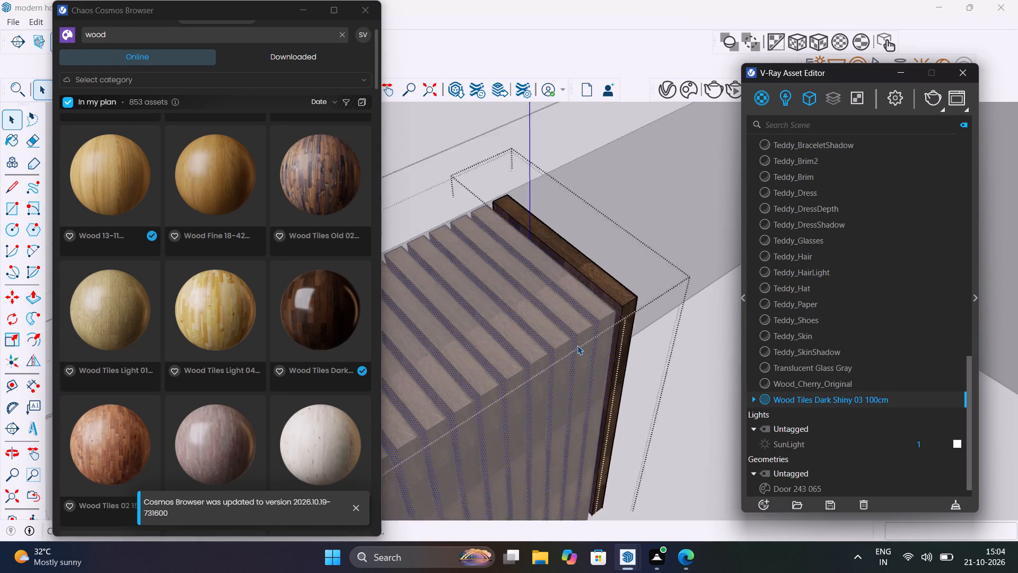
scroll(577, 345, "down", 20)
scroll(577, 345, "down", 3)
left_click(722, 465)
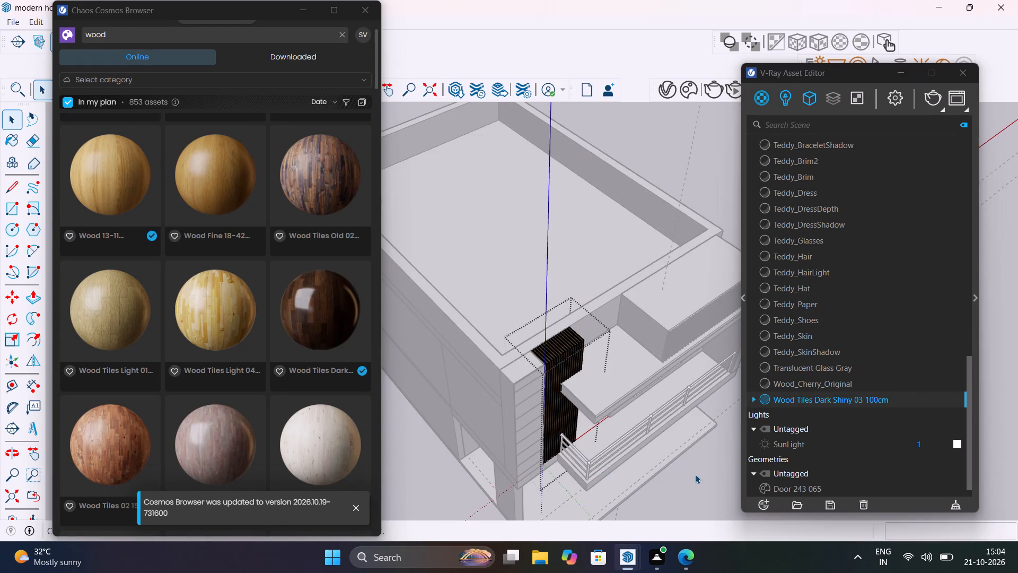
Examine the wood finish on the vertical slat screen from the front and from above.
middle_click_drag(684, 476, 517, 307)
scroll(476, 343, "up", 10)
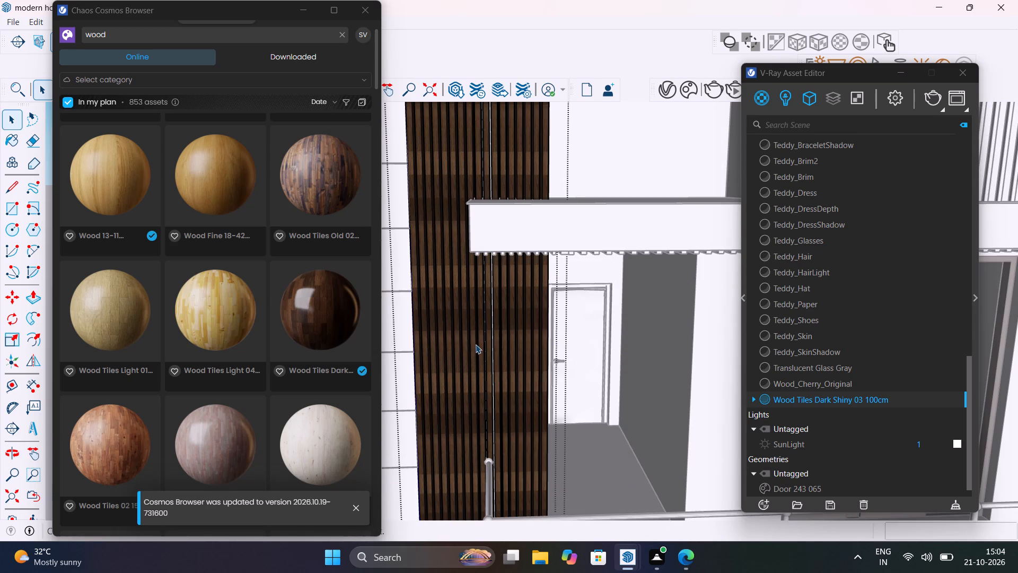
middle_click_drag(506, 364, 534, 510)
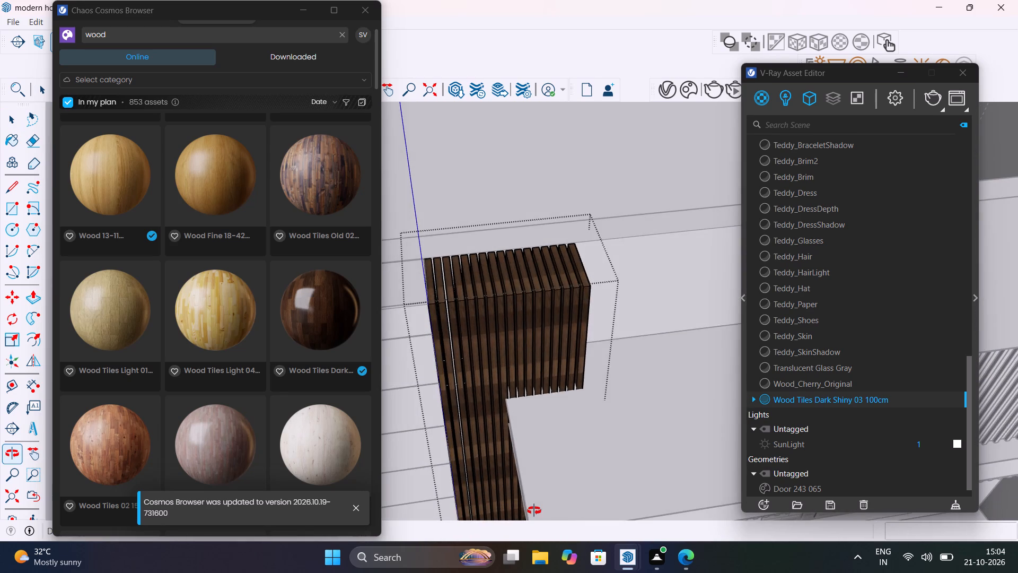
Examine the dark wood slat screen from above, close up and from the front, leaving the screen's editing.
middle_click_drag(534, 510, 463, 344)
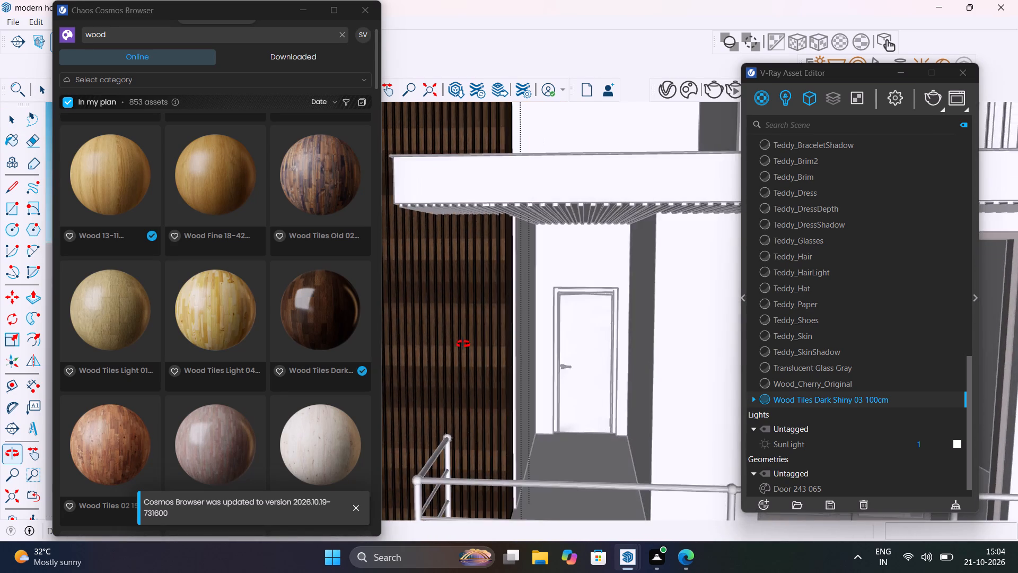
middle_click_drag(463, 344, 441, 456)
scroll(485, 168, "up", 10)
middle_click_drag(477, 158, 479, 209)
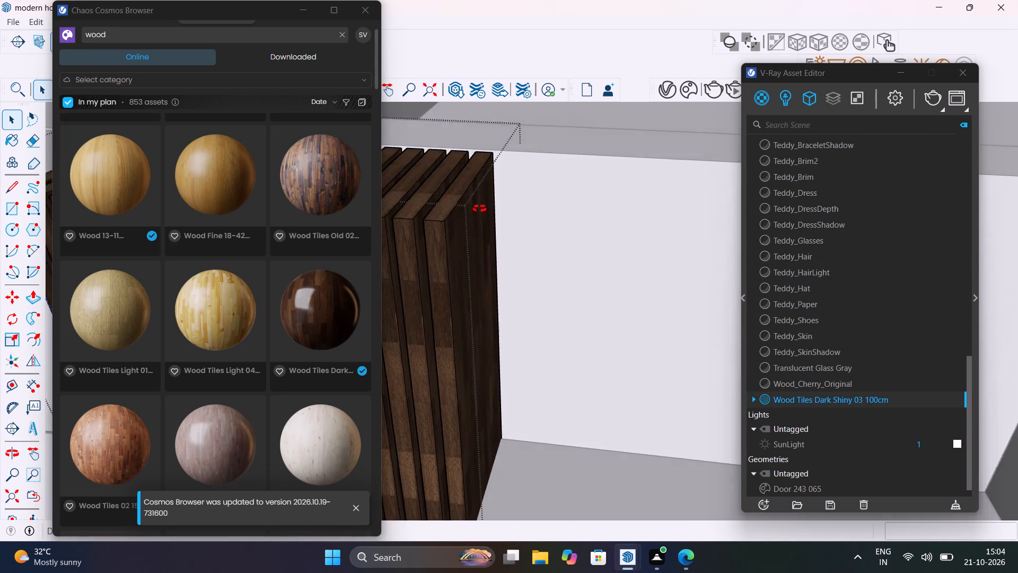
middle_click_drag(479, 209, 447, 383)
scroll(485, 362, "down", 20)
scroll(485, 362, "down", 9)
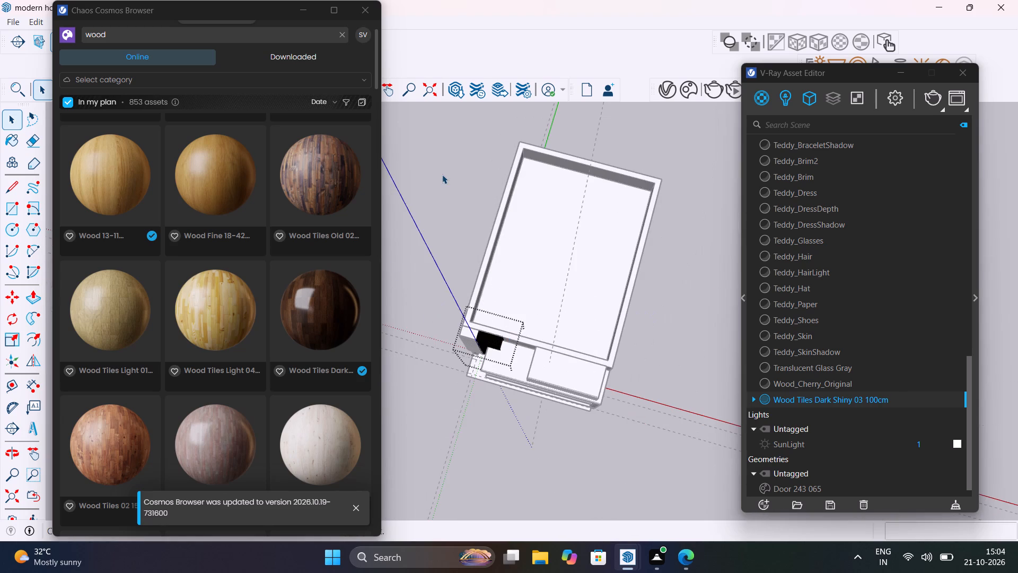
left_click(442, 170)
scroll(466, 339, "up", 11)
middle_click_drag(505, 350, 591, 198)
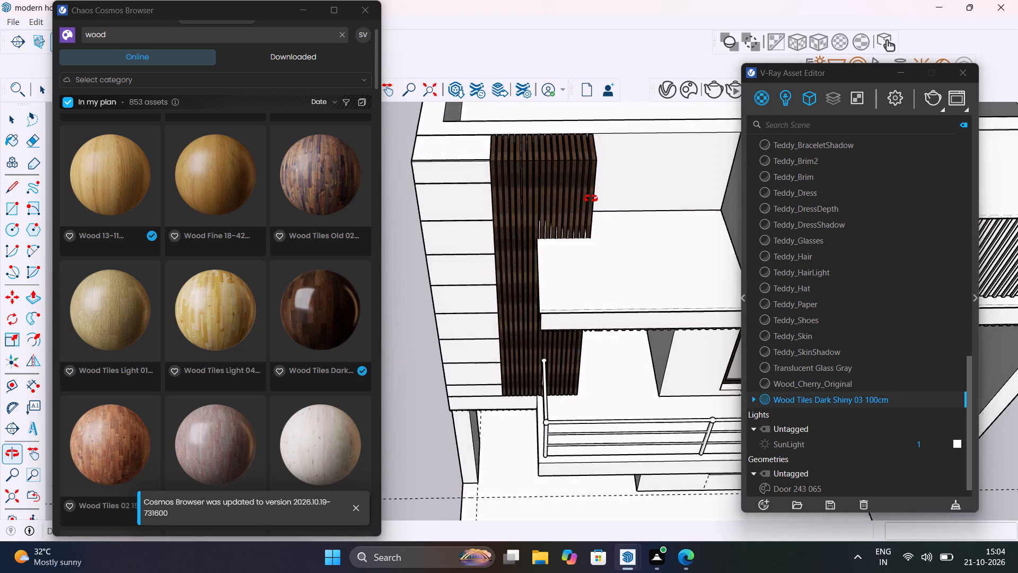
middle_click_drag(591, 198, 570, 107)
scroll(617, 119, "up", 1)
scroll(594, 327, "down", 4)
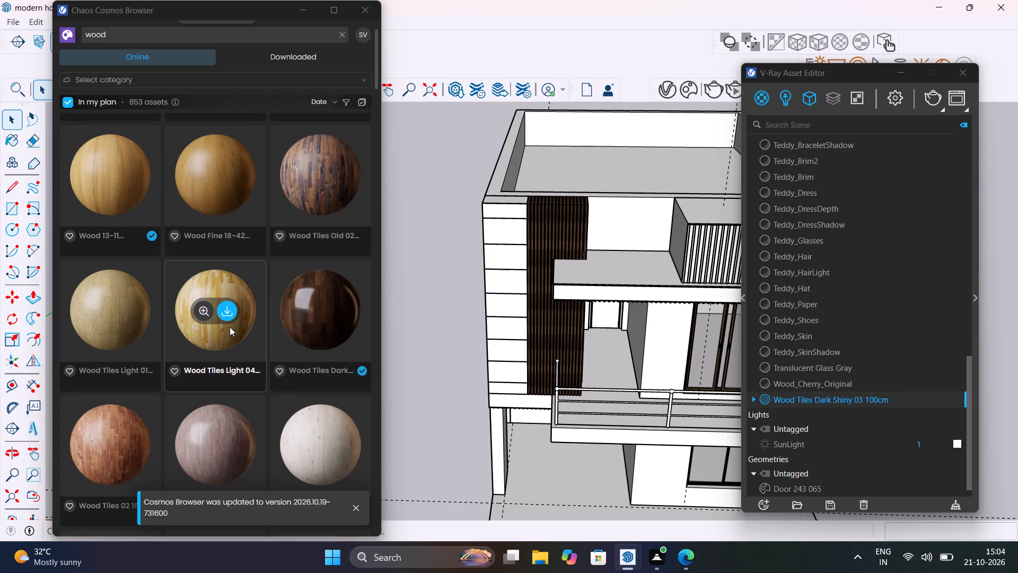
Browse the Chaos Cosmos wood materials, then download Wood 011 26.84cm and import it into the scene.
scroll(230, 327, "down", 4)
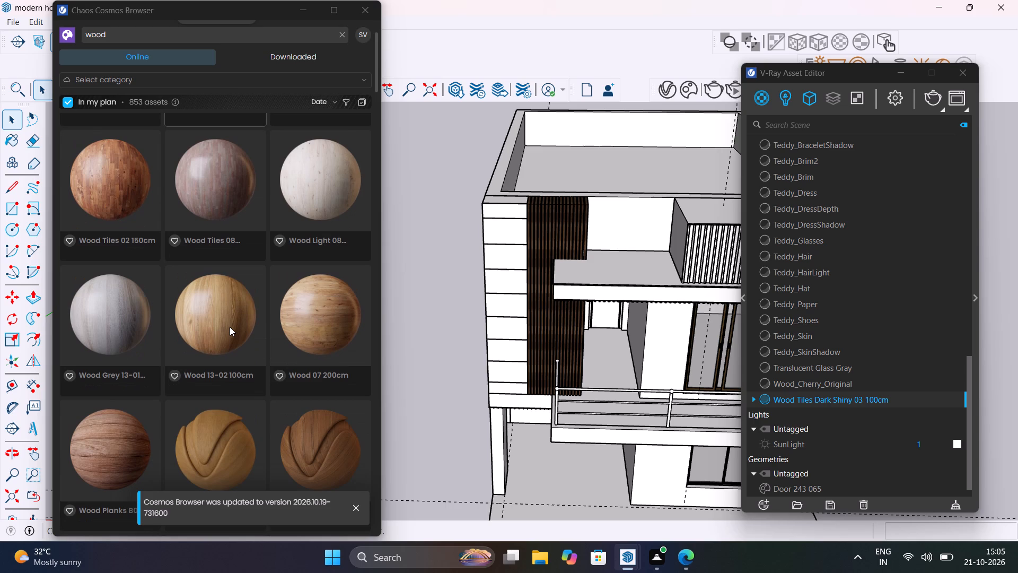
scroll(234, 339, "down", 2)
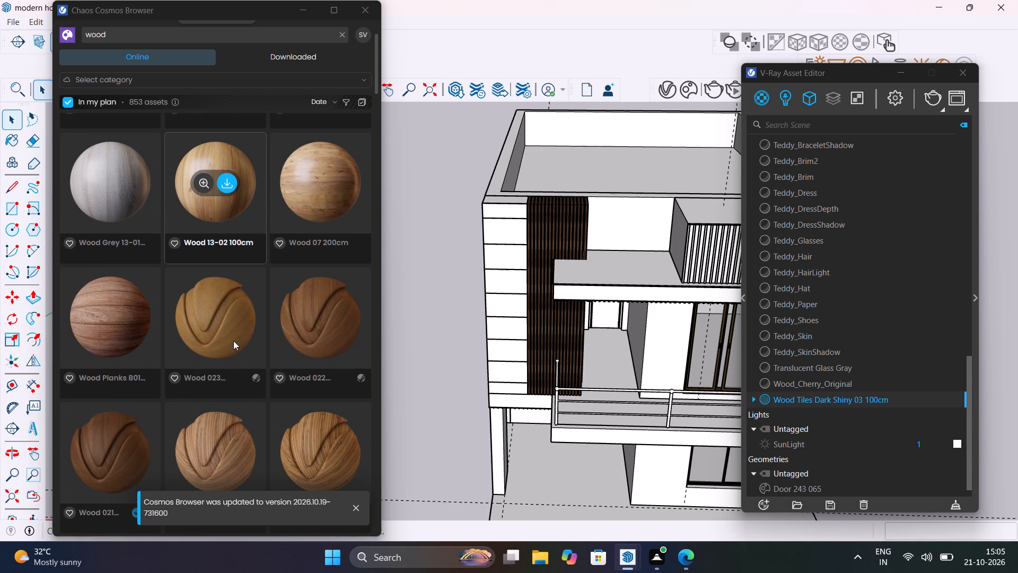
scroll(233, 341, "down", 6)
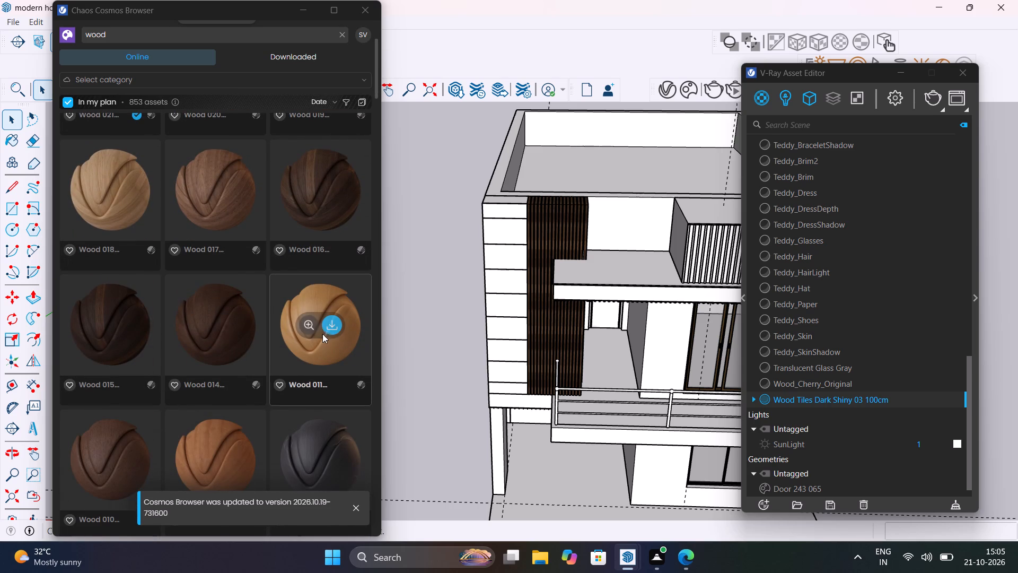
left_click(329, 325)
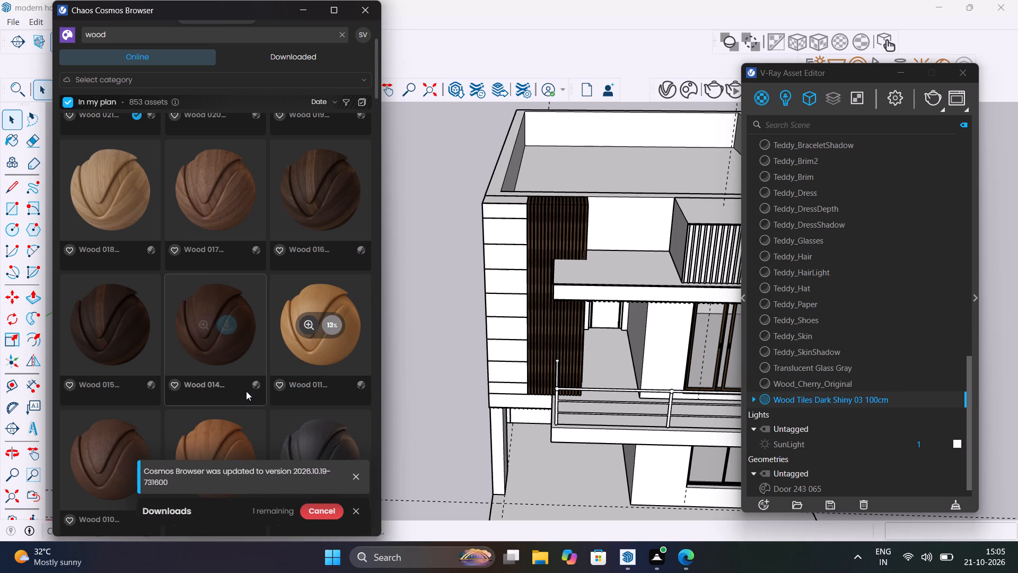
scroll(247, 388, "down", 9)
scroll(247, 388, "up", 5)
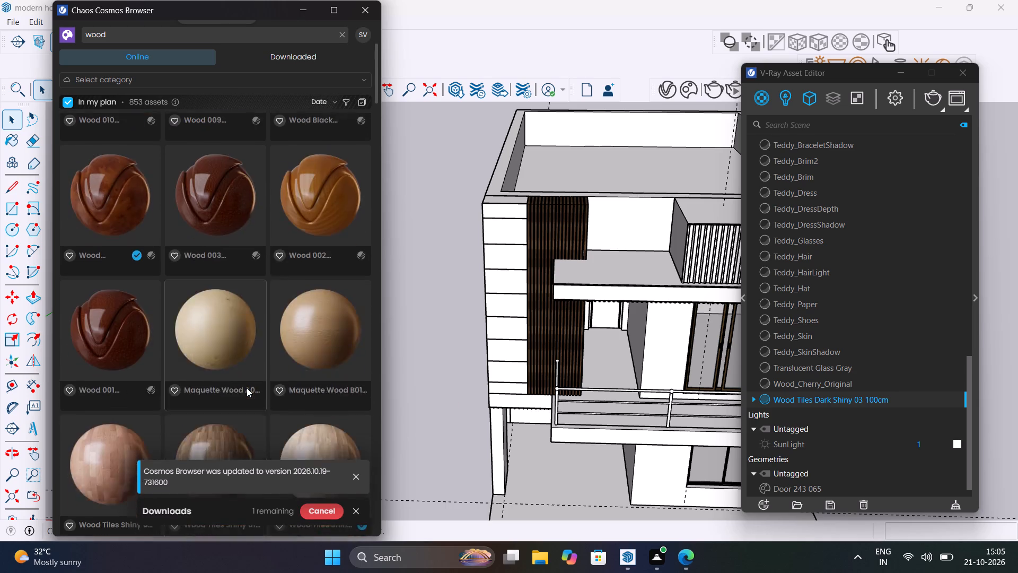
scroll(247, 388, "up", 20)
scroll(247, 388, "up", 2)
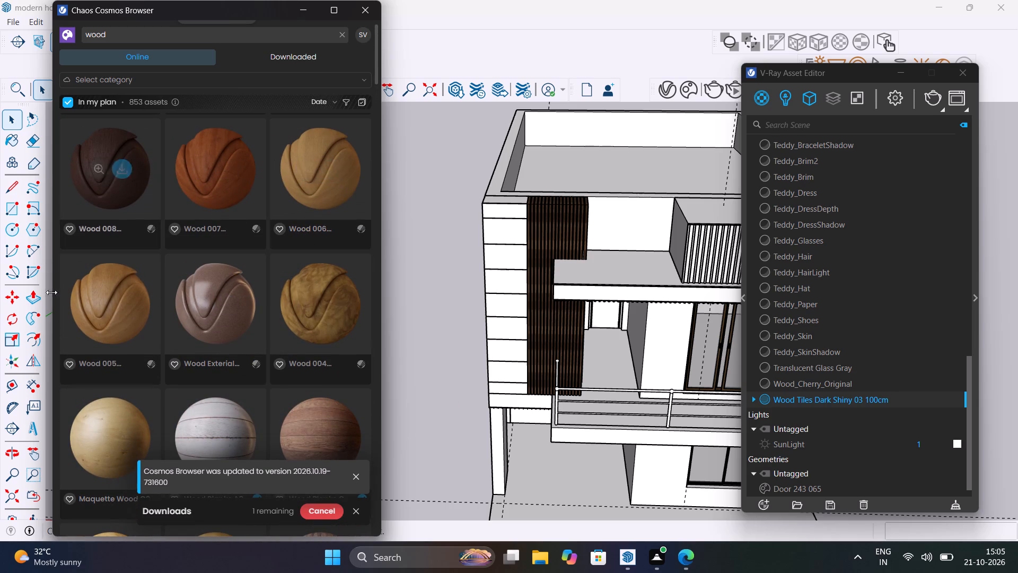
scroll(165, 379, "down", 5)
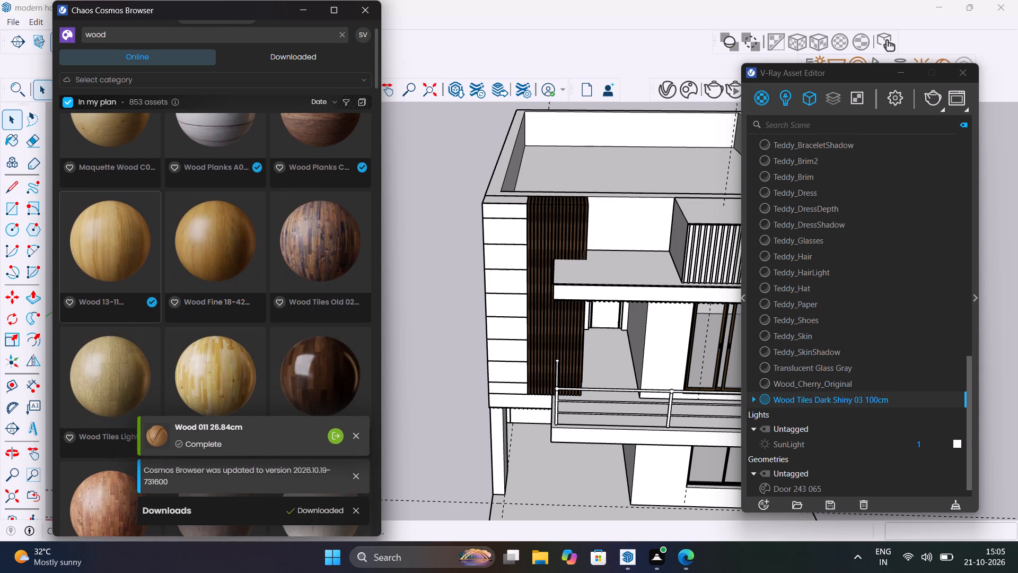
left_click(339, 431)
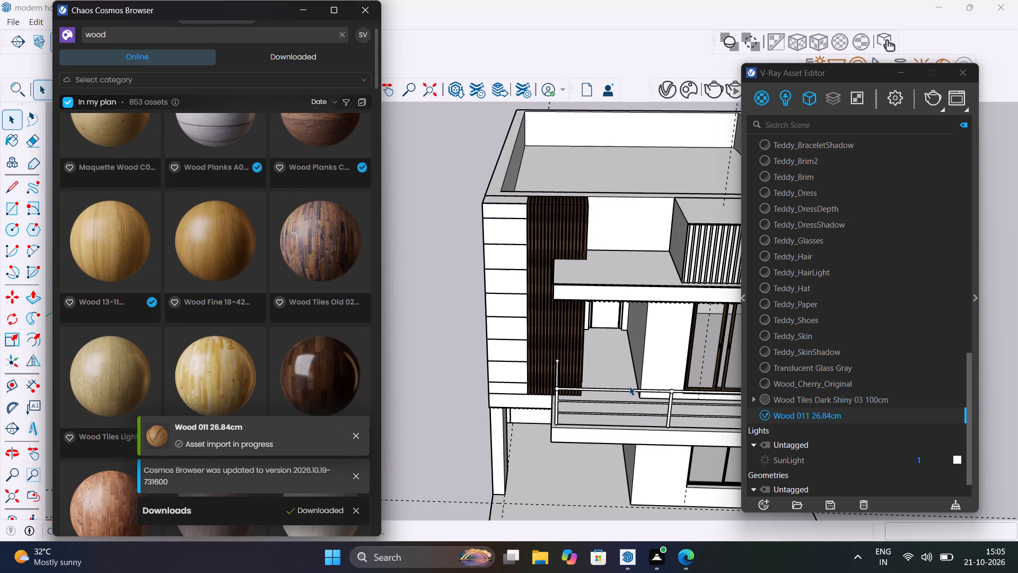
Select the fluted slat panel on the front of the upper-floor box and apply Wood 011 26.84cm to it.
middle_click_drag(629, 386, 492, 424)
scroll(550, 283, "up", 10)
middle_click_drag(550, 303, 750, 348)
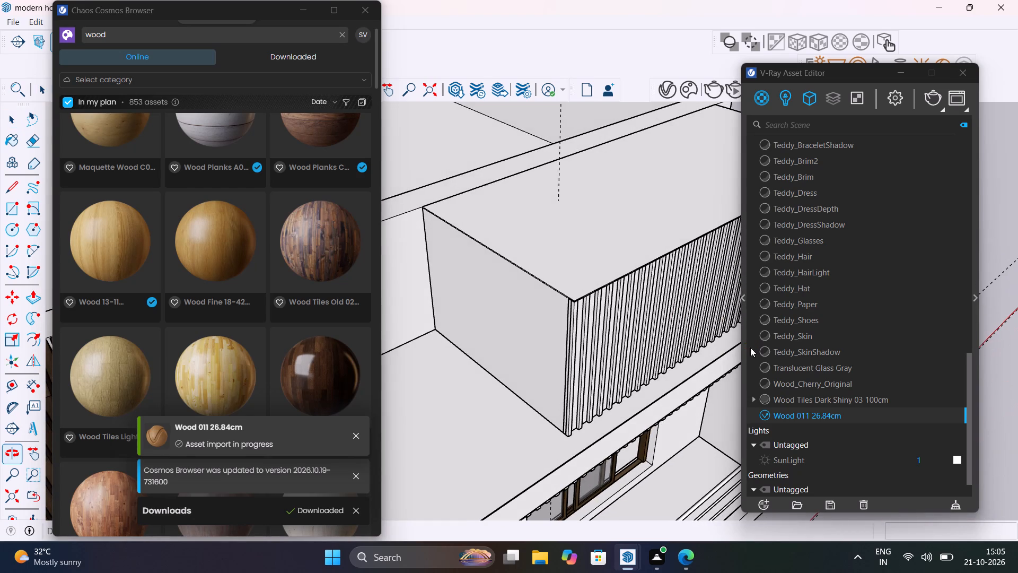
scroll(585, 322, "up", 3)
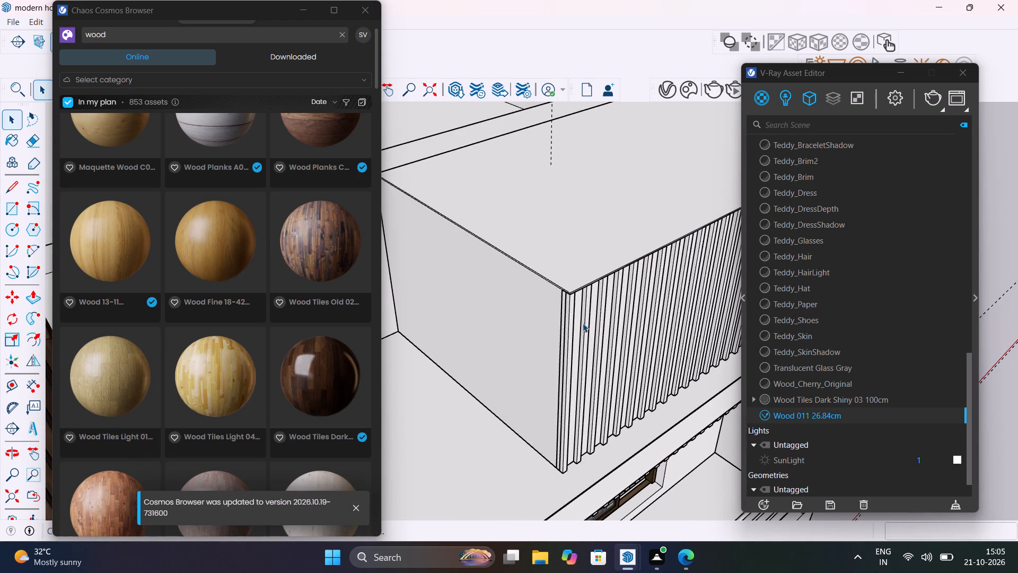
left_click(583, 323)
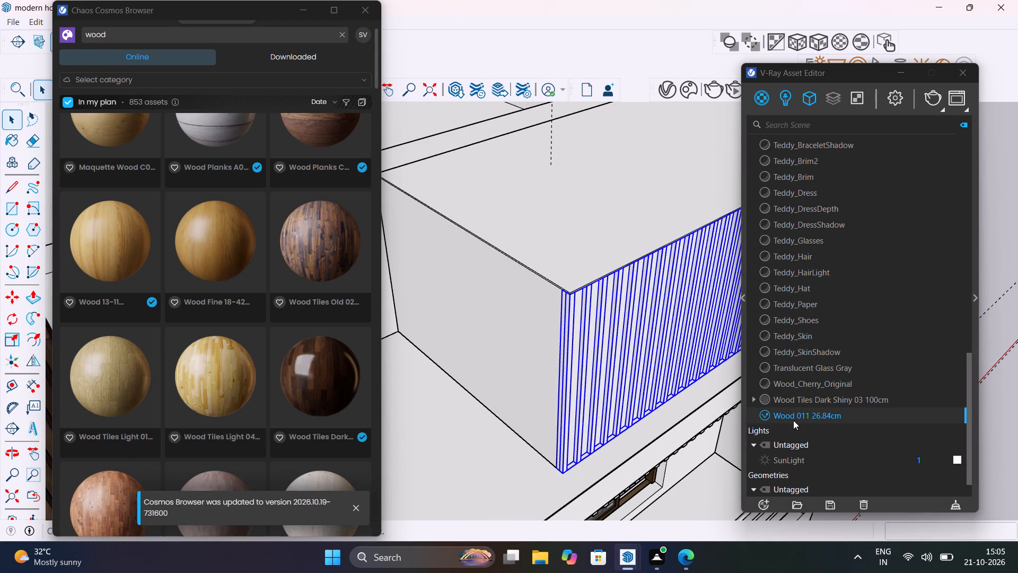
right_click(793, 419)
left_click(839, 269)
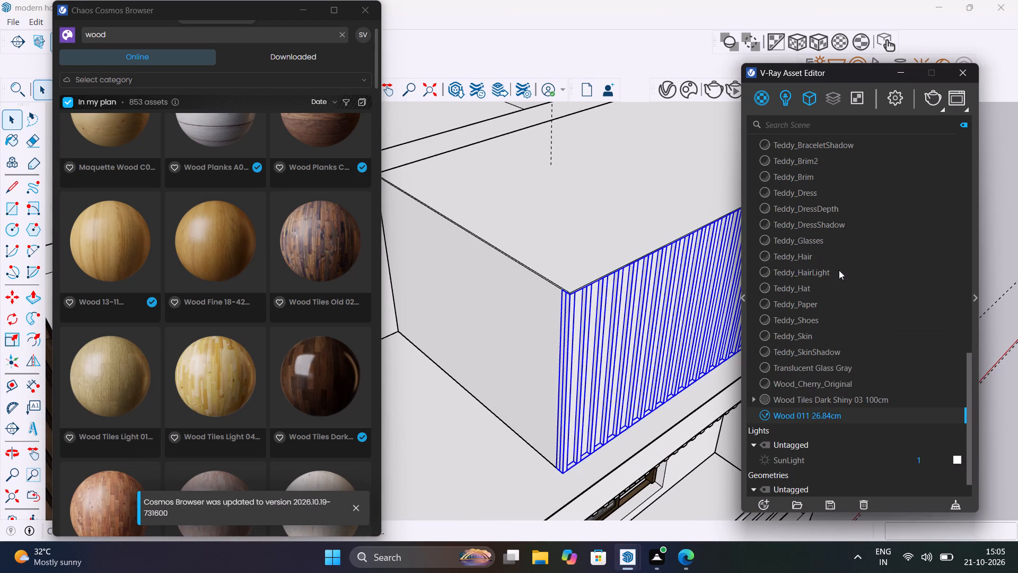
scroll(575, 350, "up", 10)
left_click(576, 350)
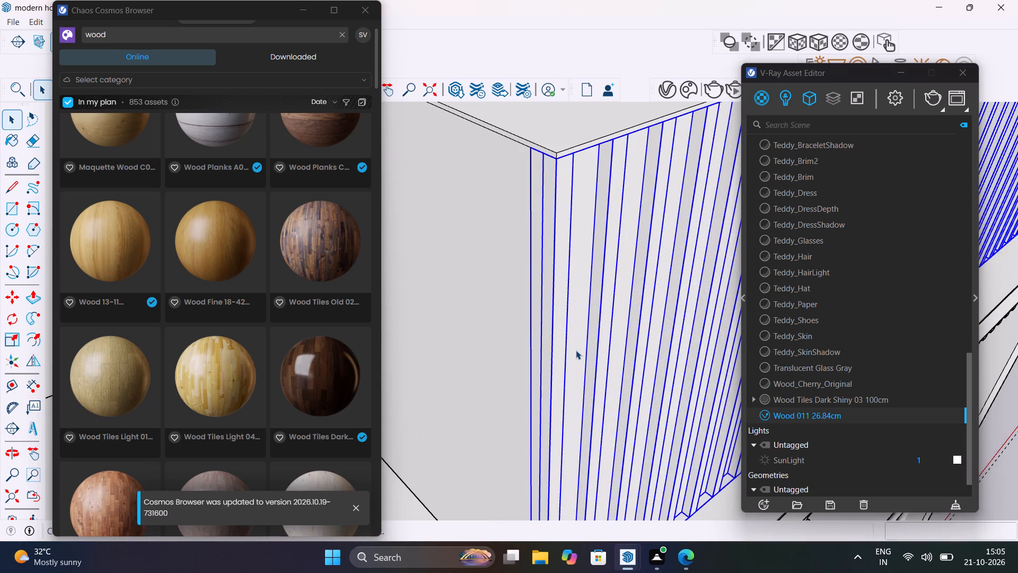
middle_click_drag(574, 355, 440, 333)
double_click(619, 326)
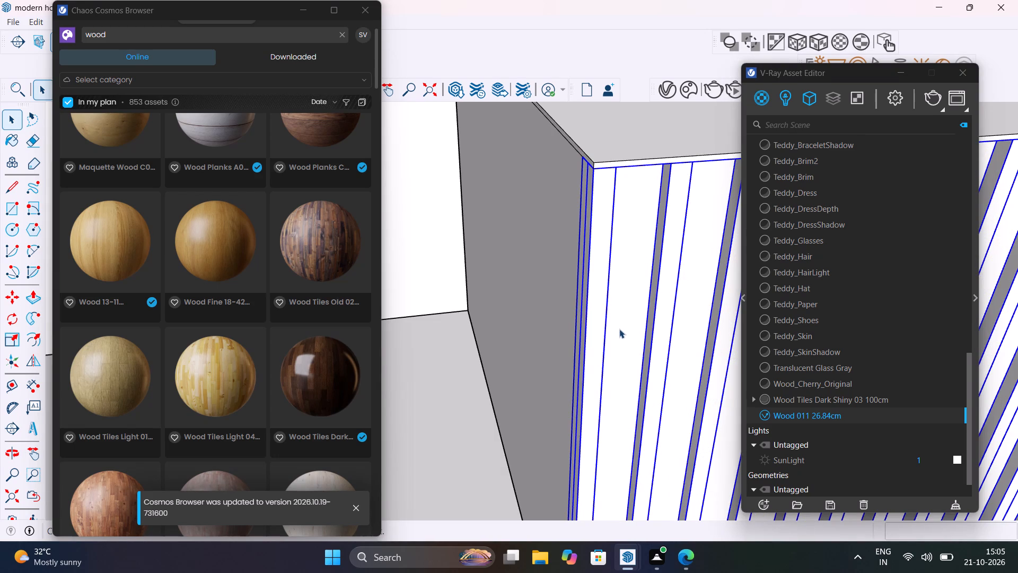
left_click(621, 331)
left_click(642, 338)
scroll(642, 338, "down", 20)
scroll(642, 338, "down", 7)
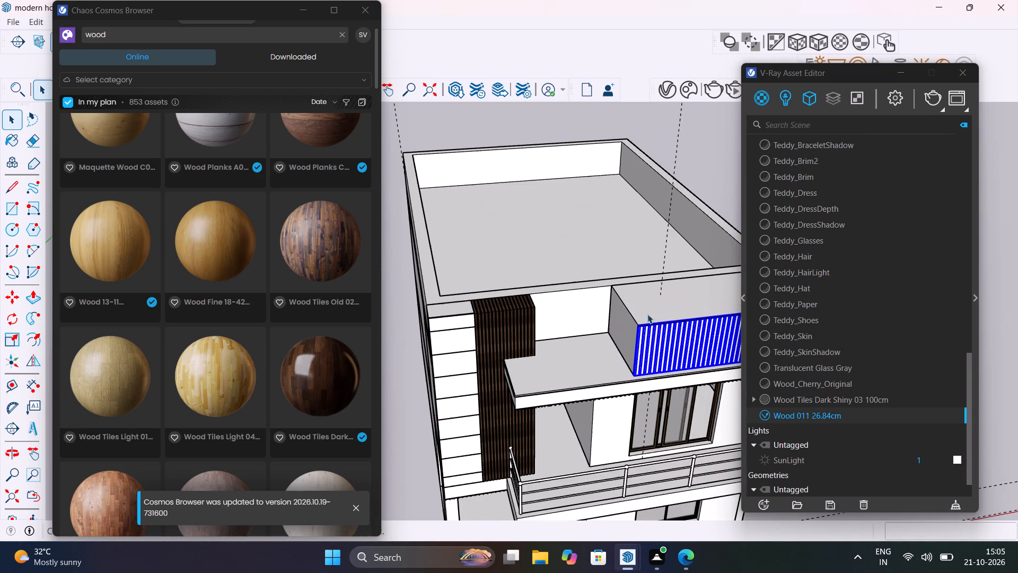
left_click(694, 154)
Open a slat inside the fluted panel, apply Wood 011 26.84cm to all its geometry, and leave the panel's editing.
scroll(651, 328, "up", 15)
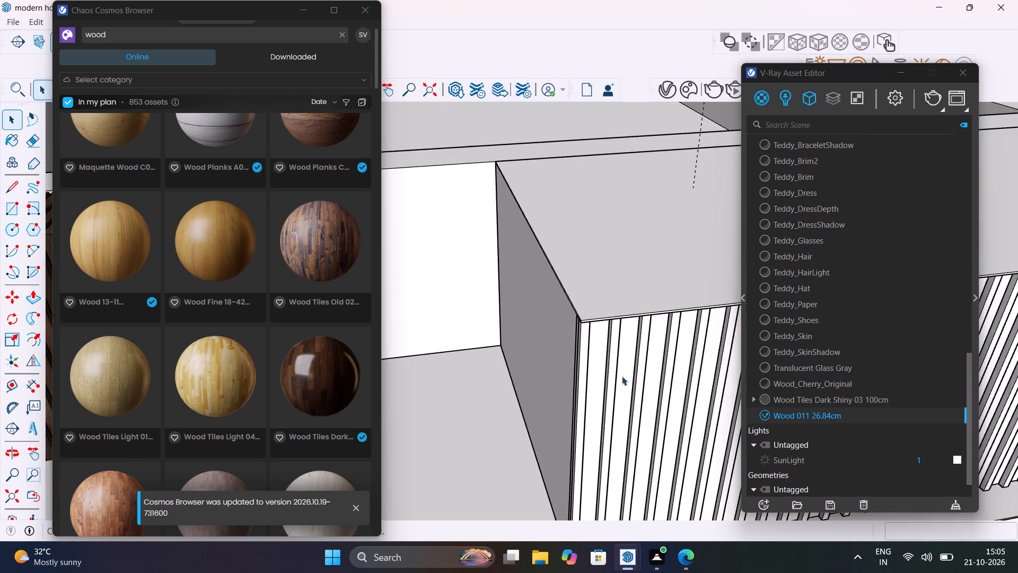
scroll(622, 376, "up", 3)
middle_click_drag(603, 376, 622, 311)
triple_click(603, 344)
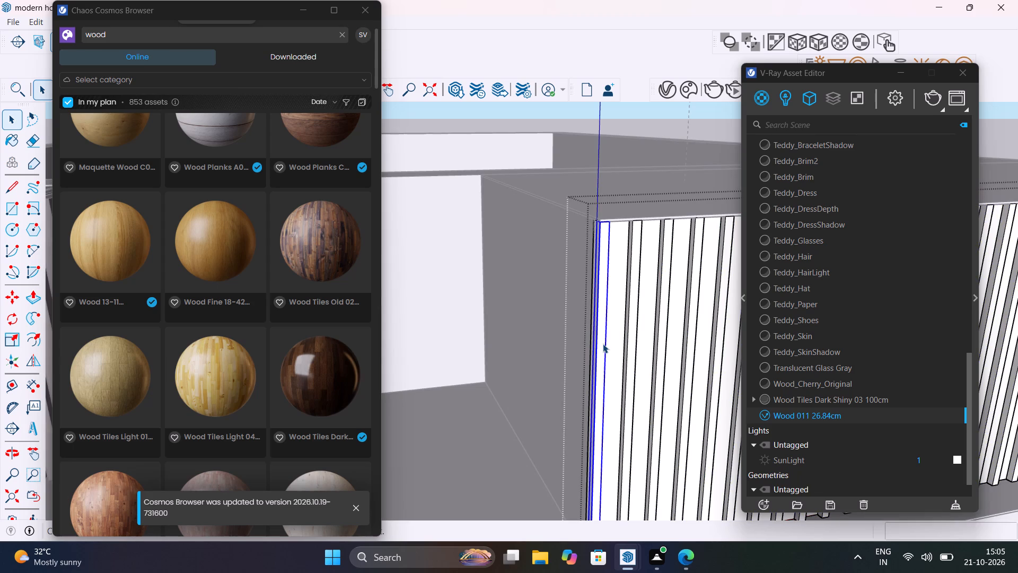
double_click(603, 344)
left_click(603, 344)
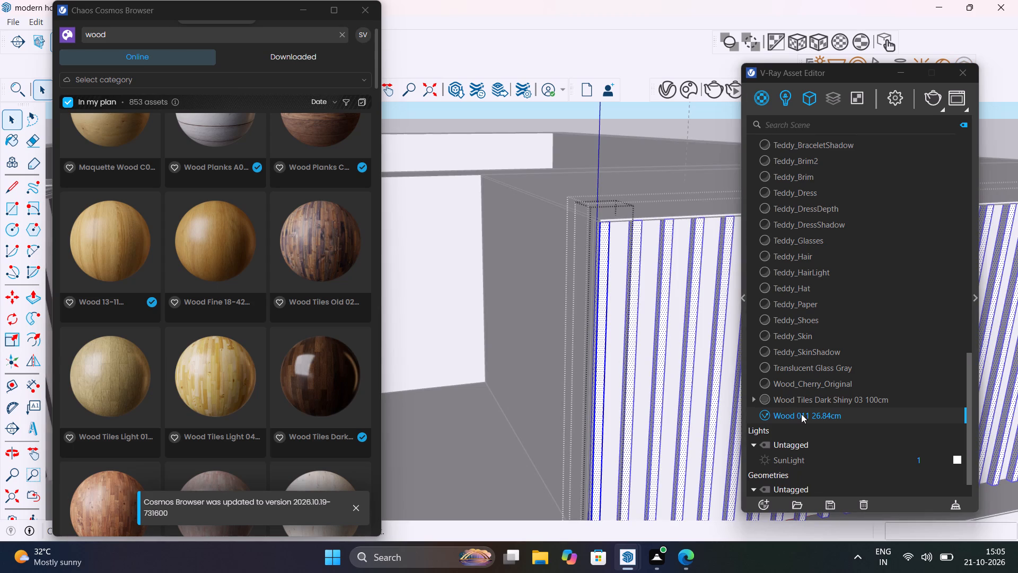
right_click(801, 414)
left_click(852, 262)
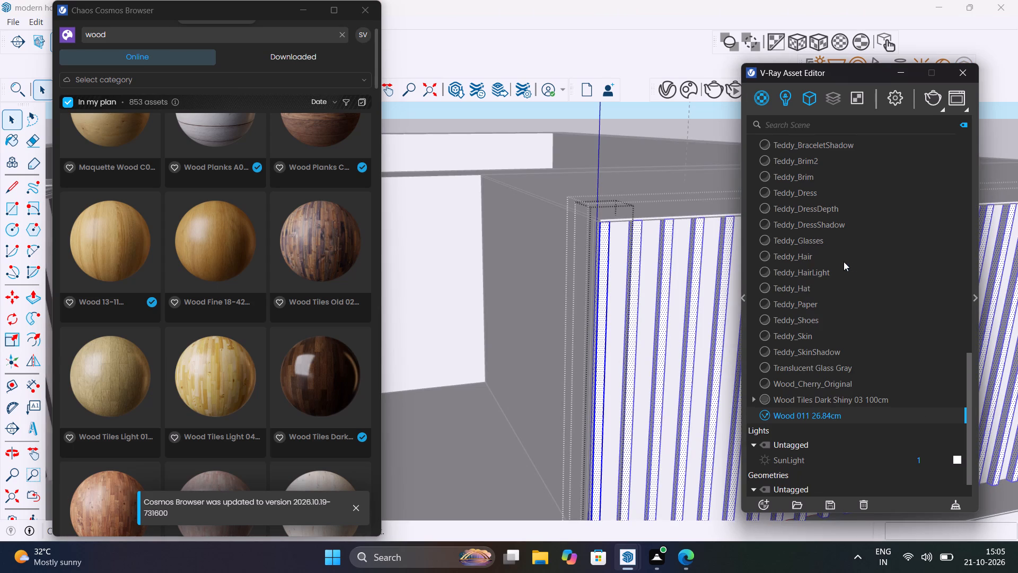
left_click(612, 351)
triple_click(612, 350)
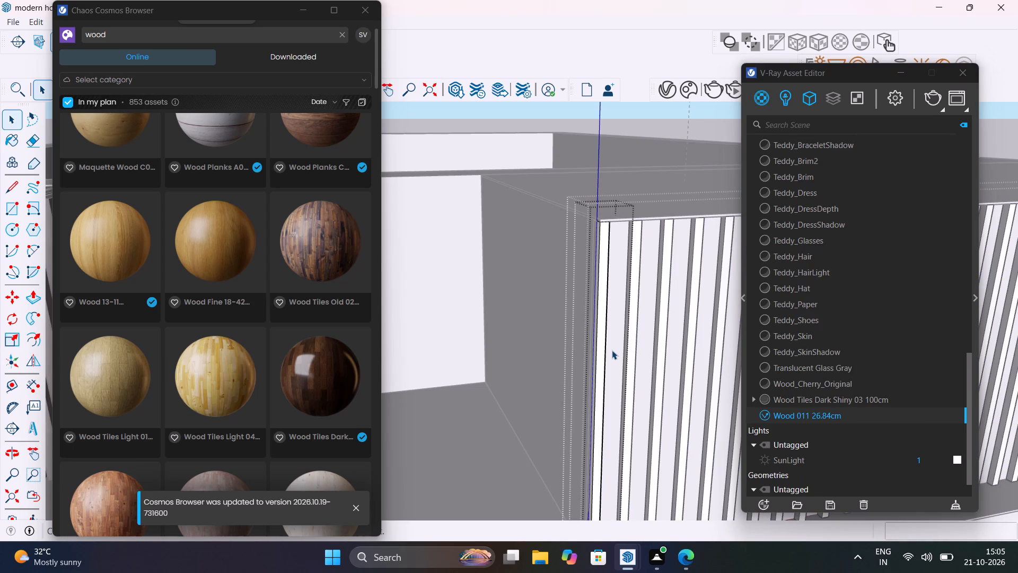
scroll(612, 350, "down", 14)
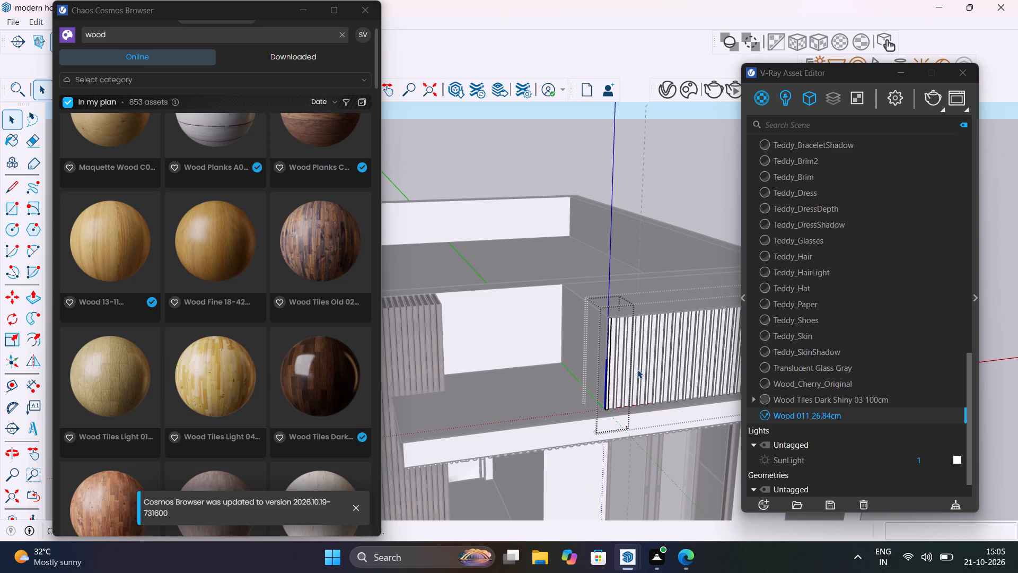
scroll(637, 369, "down", 1)
left_click(690, 167)
middle_click_drag(646, 331, 401, 345)
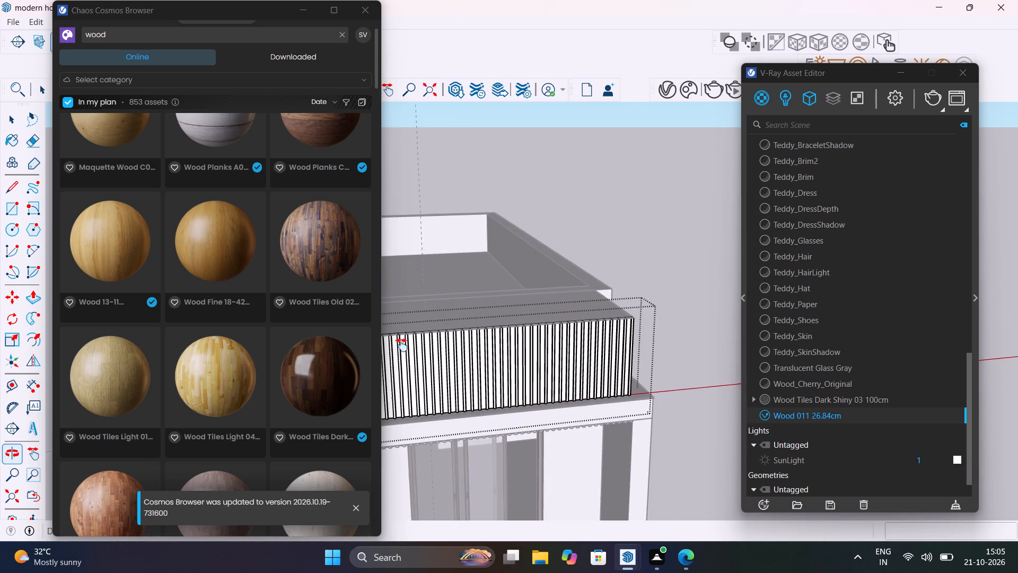
middle_click_drag(401, 345, 482, 303)
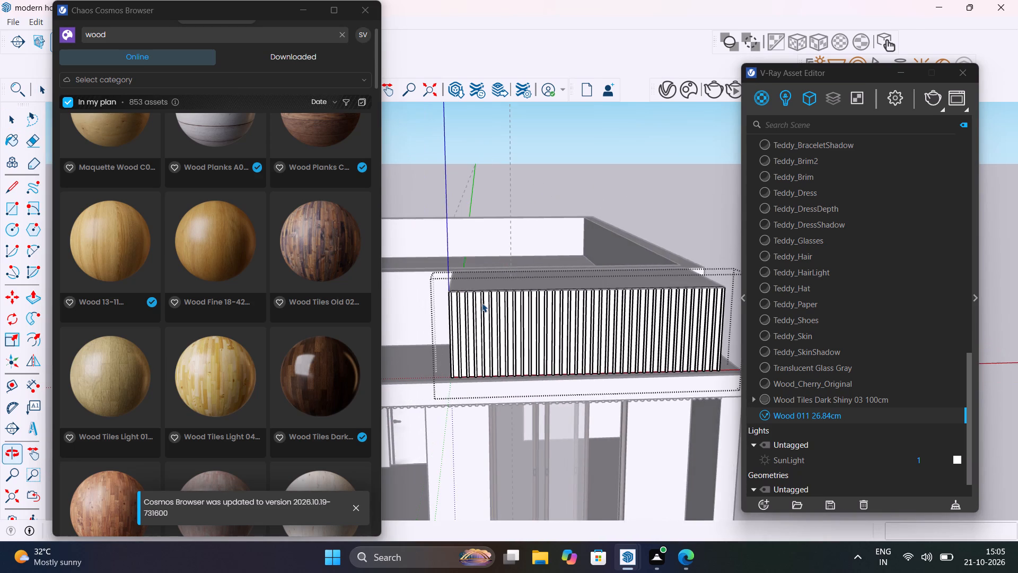
scroll(482, 303, "up", 2)
left_click(643, 130)
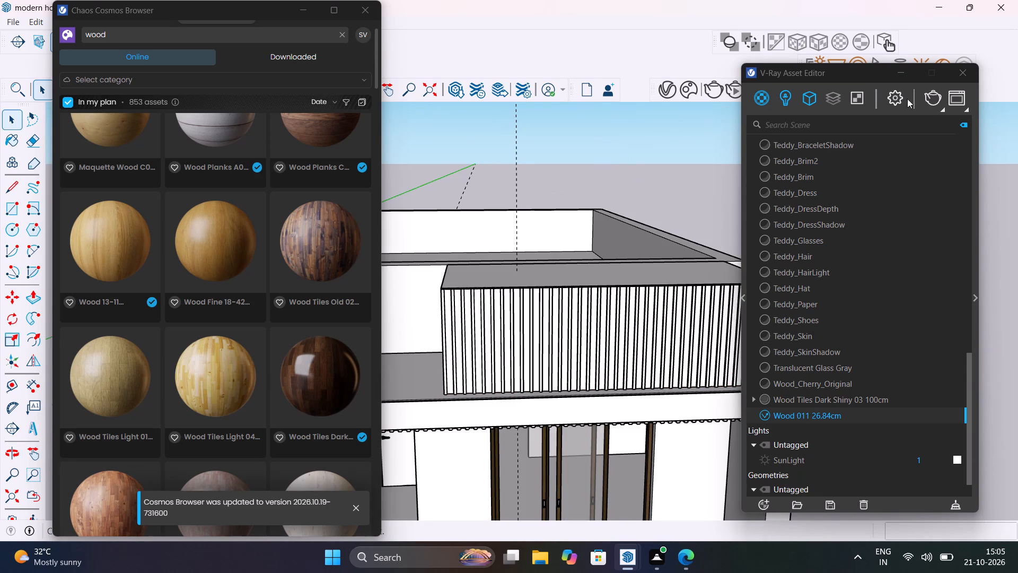
Render the upper facade and examine the wood finishes on the fluted panel and the slat screen.
left_click(938, 100)
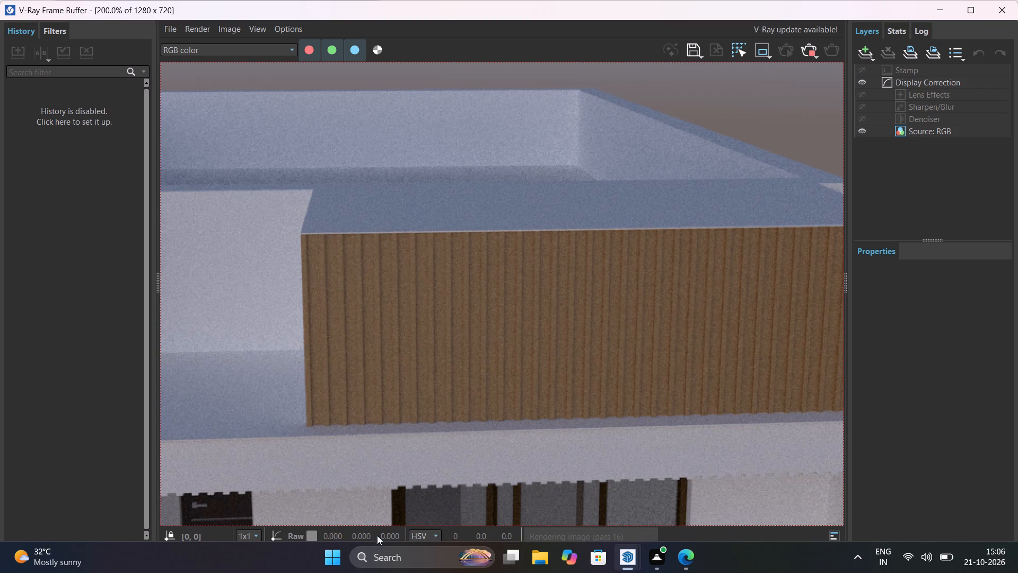
scroll(379, 546, "down", 2)
scroll(455, 430, "down", 5)
scroll(455, 430, "up", 5)
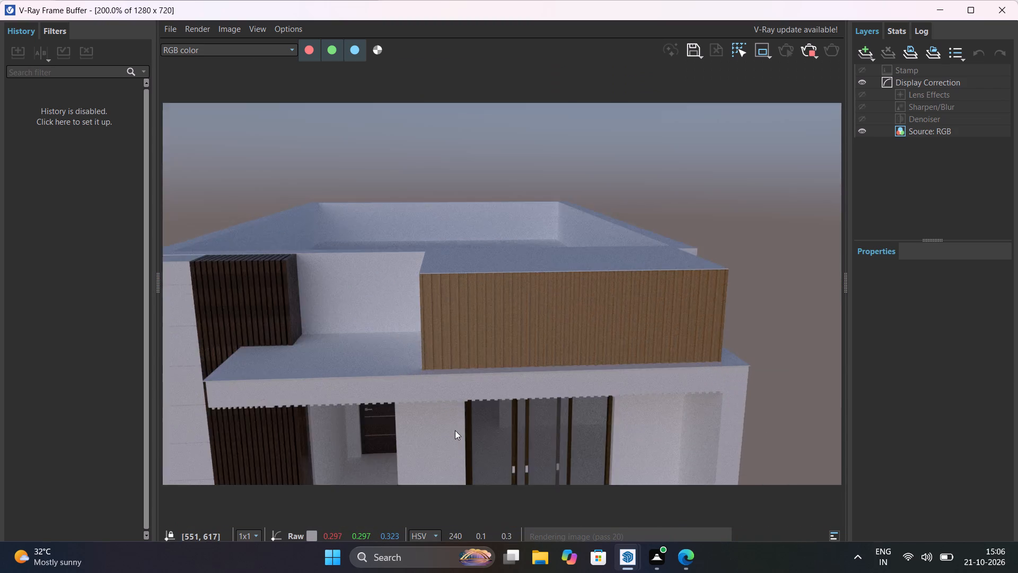
scroll(455, 430, "down", 2)
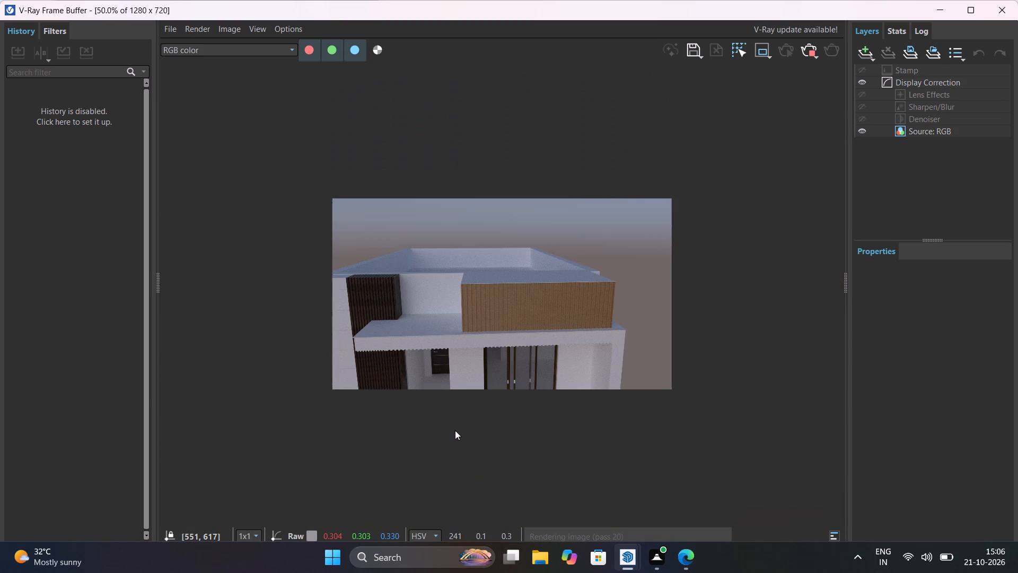
scroll(326, 374, "up", 1)
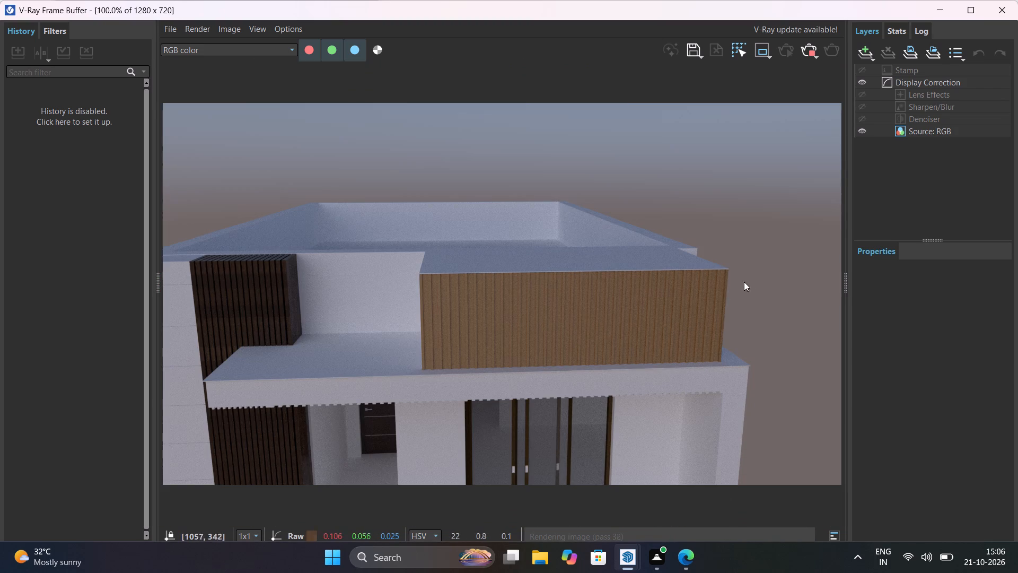
left_click(761, 291)
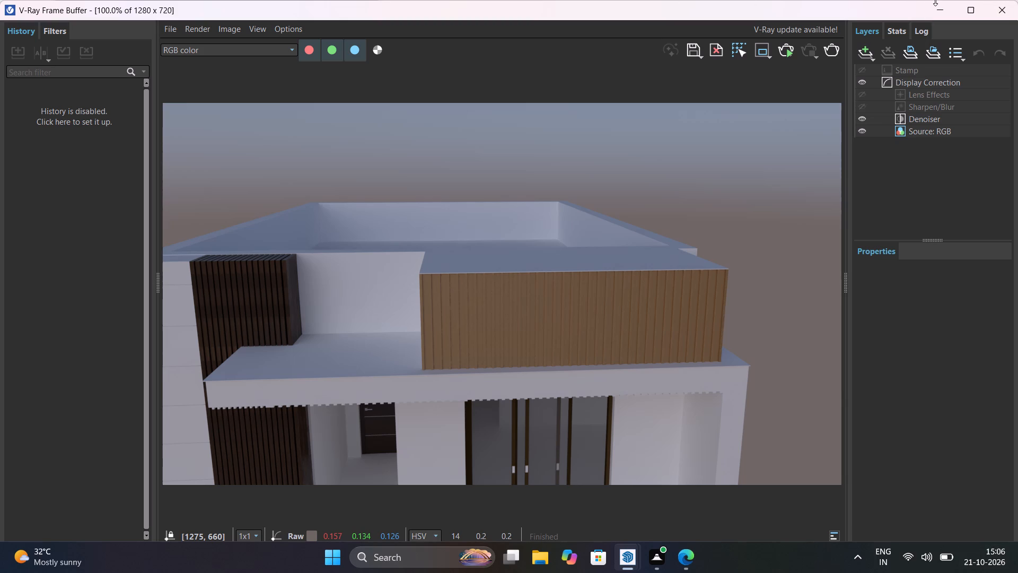
Restart the interactive render of the upper facade and close the render window.
left_click(792, 48)
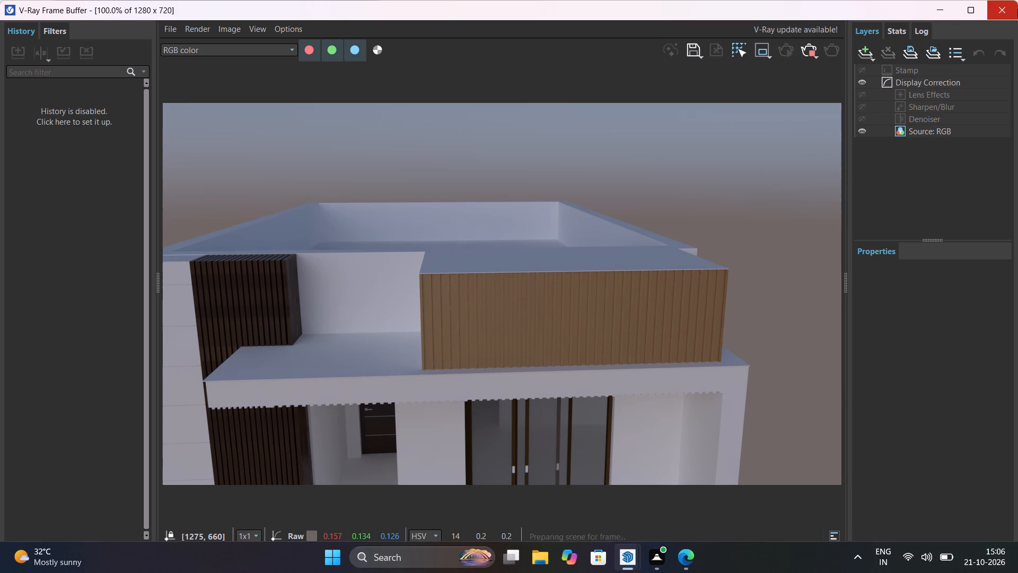
left_click(1017, 8)
left_click(593, 171)
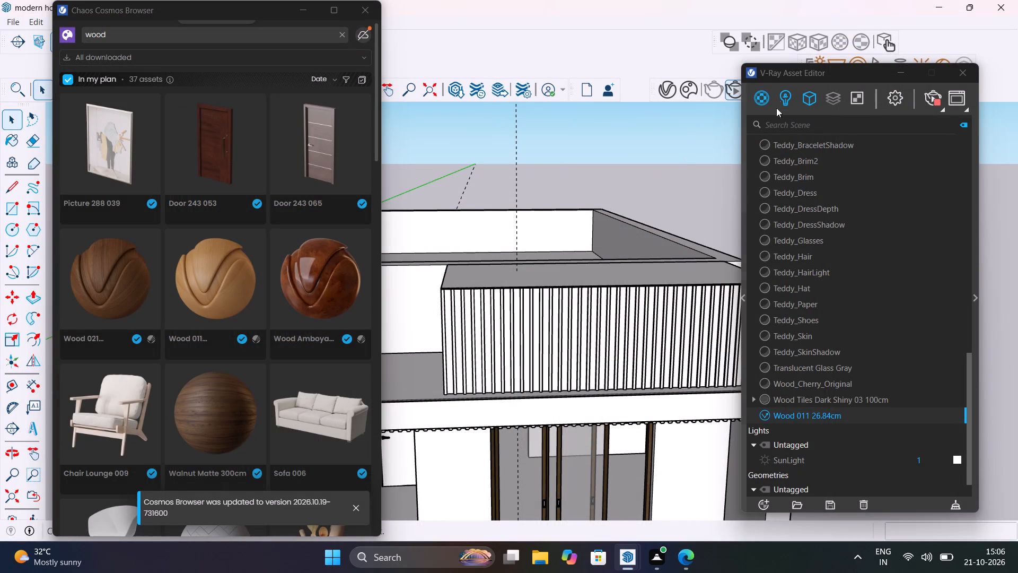
Browse the downloaded Chaos Cosmos wood assets and import Wood Amboyan 13.2cm into the scene.
left_click_drag(856, 73, 902, 76)
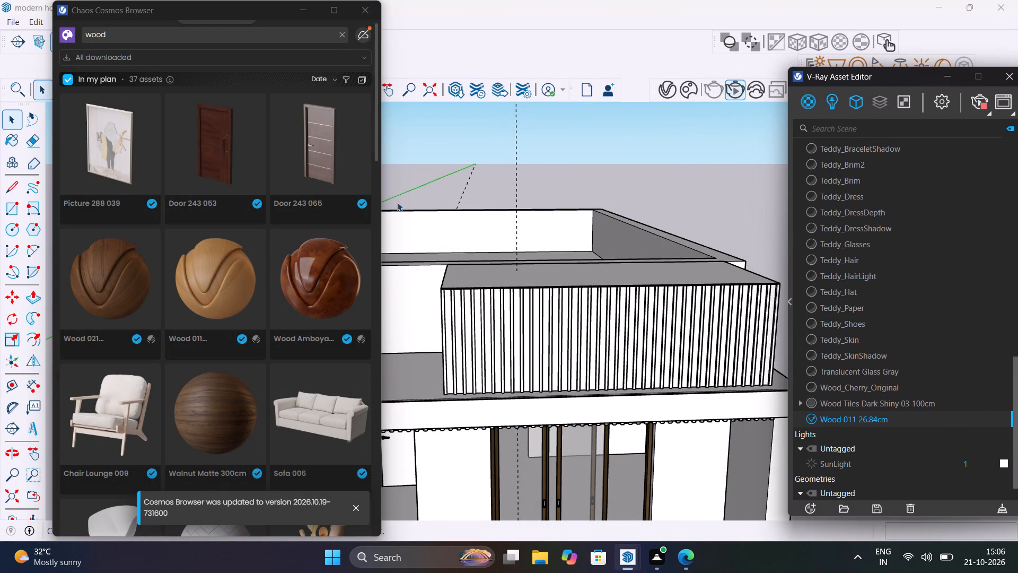
scroll(322, 293, "down", 7)
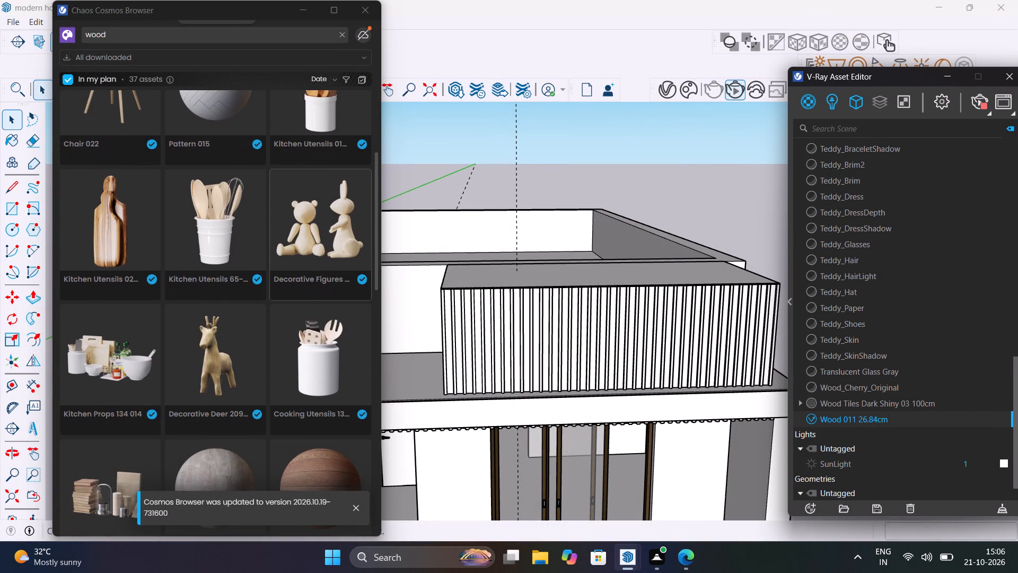
scroll(322, 293, "up", 2)
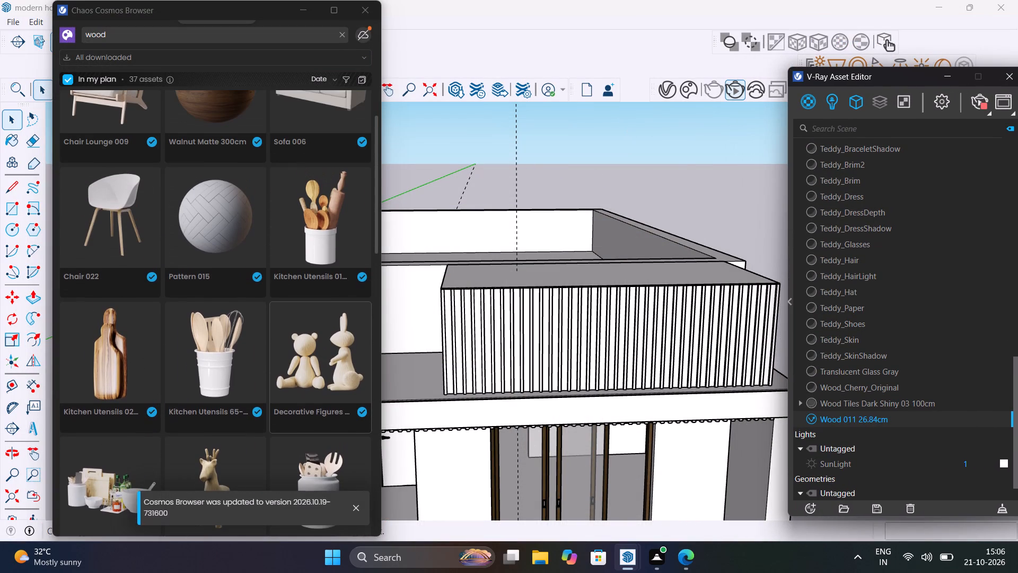
scroll(322, 293, "up", 2)
middle_click_drag(511, 385, 668, 221)
scroll(668, 221, "up", 1)
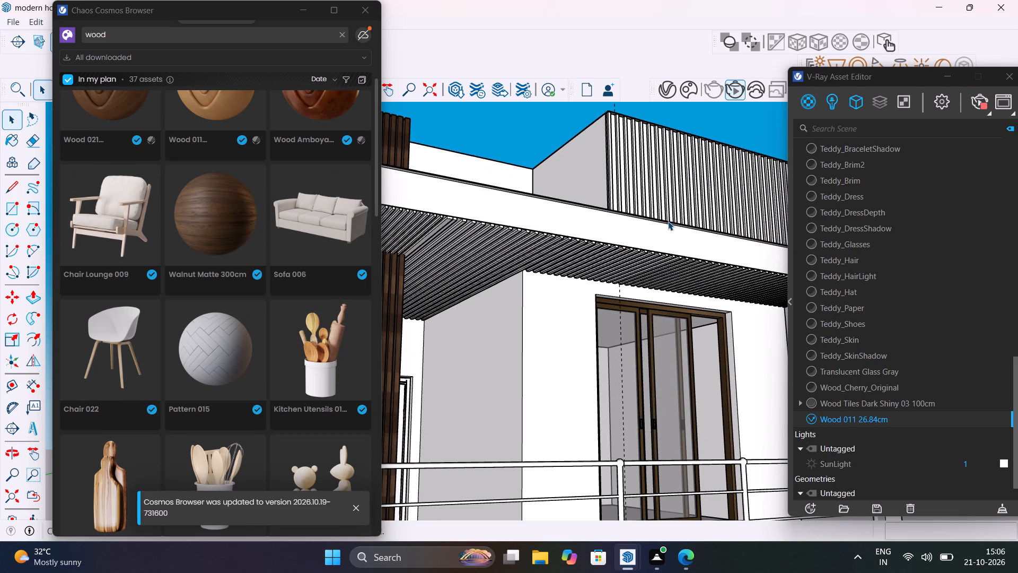
scroll(352, 266, "up", 3)
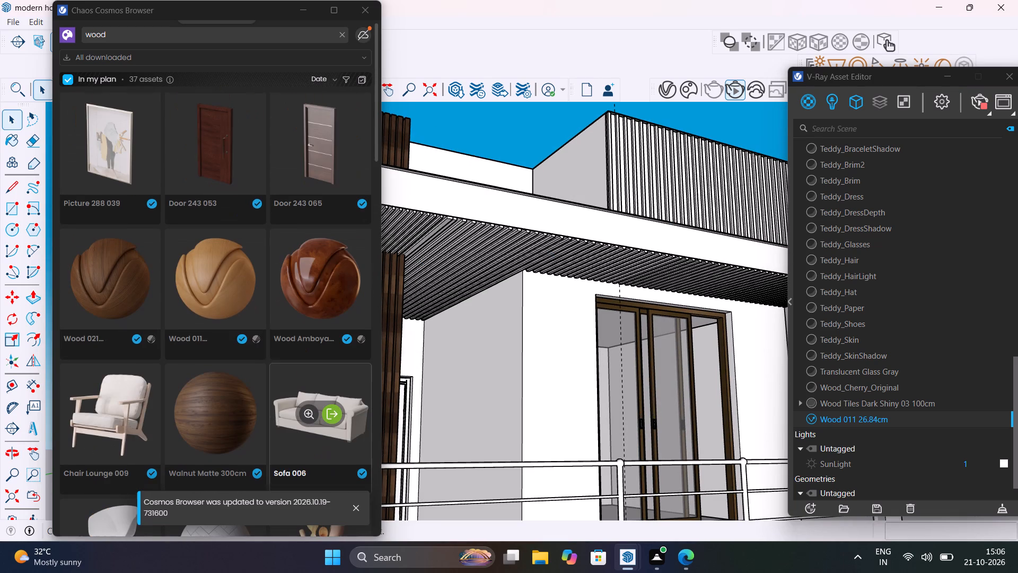
scroll(352, 266, "up", 7)
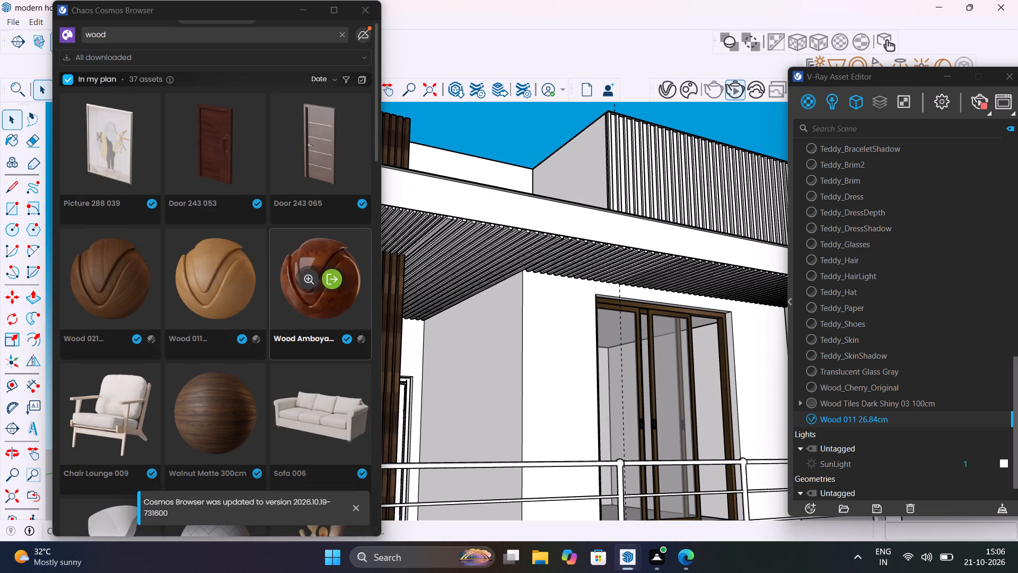
left_click(330, 283)
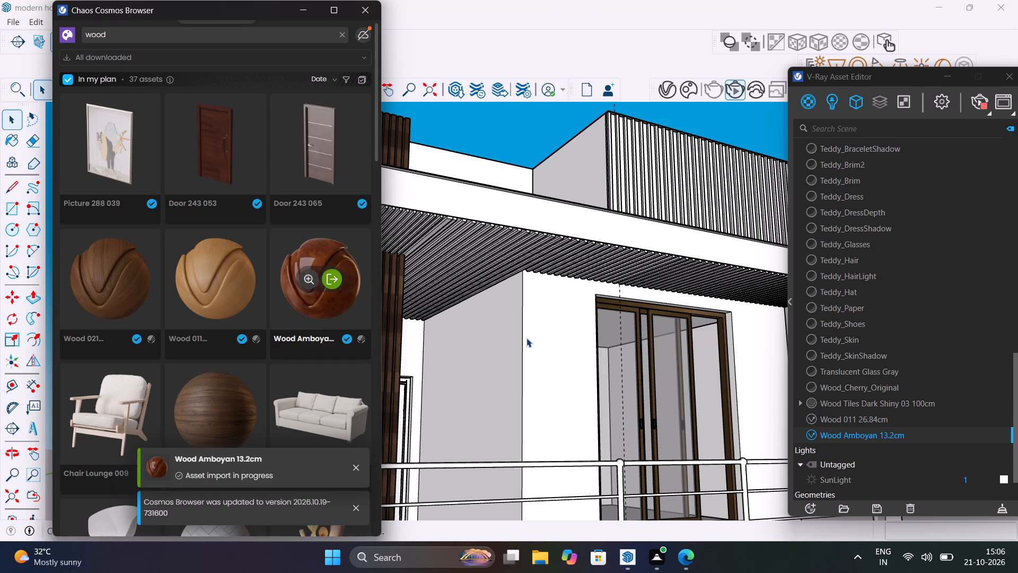
Select the slatted soffit beneath the upper canopy, apply Wood Amboyan 13.2cm to it, and clear the selection.
left_click(530, 244)
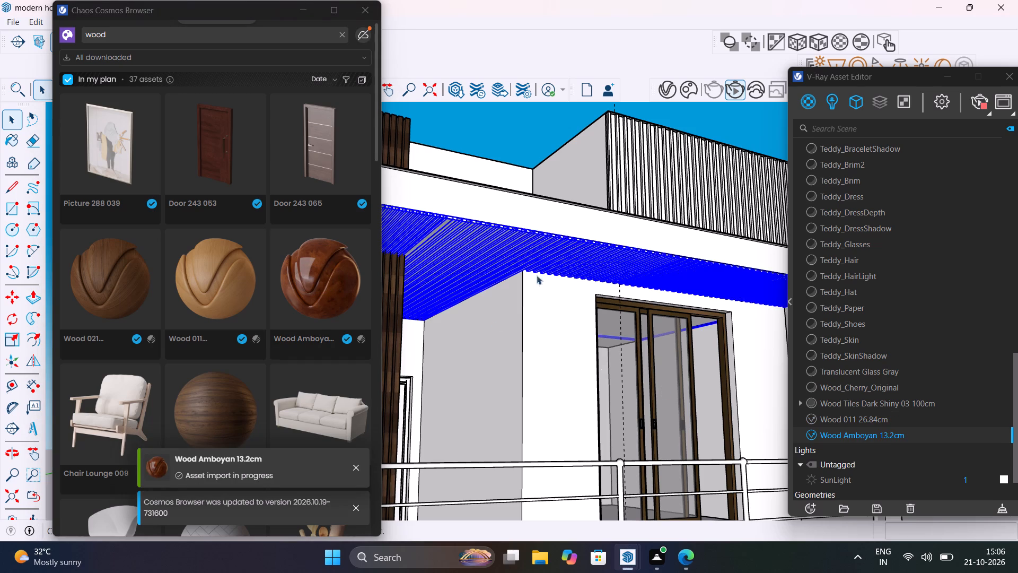
right_click(835, 432)
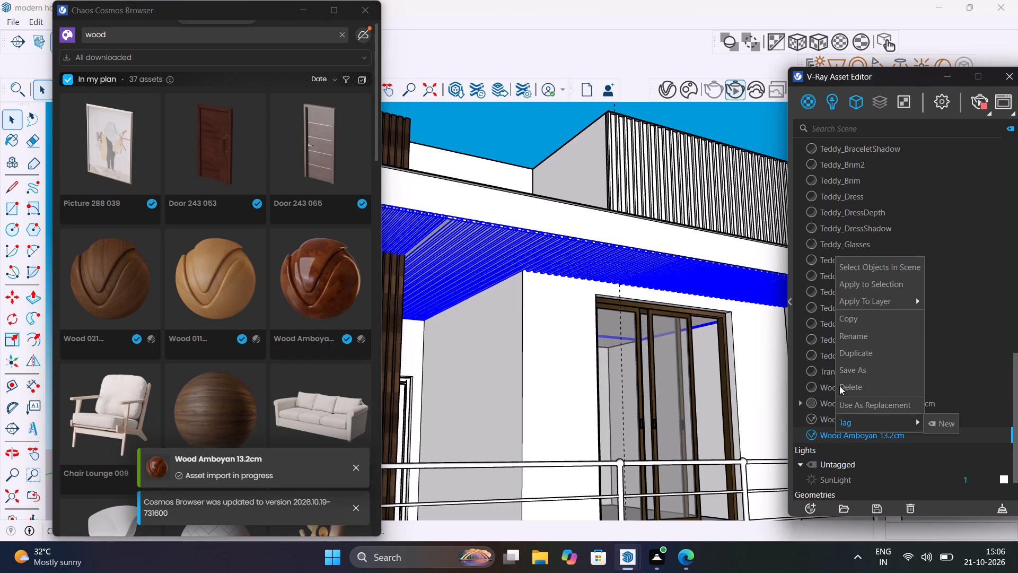
left_click(871, 281)
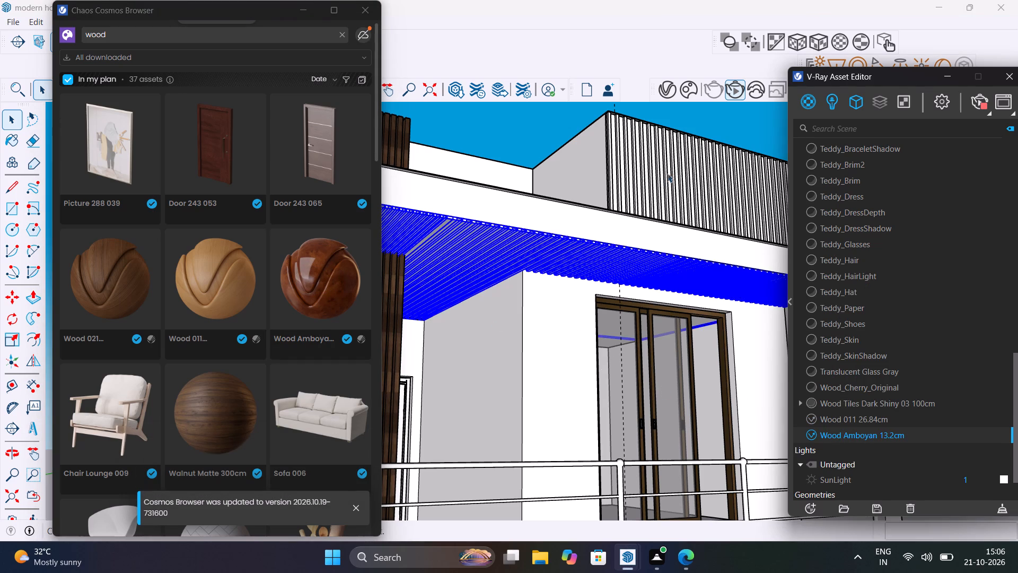
left_click(744, 134)
Render the facade from below and examine the wood finish on the upper canopy's slatted soffit, then stop and close the render.
middle_click_drag(623, 232, 665, 233)
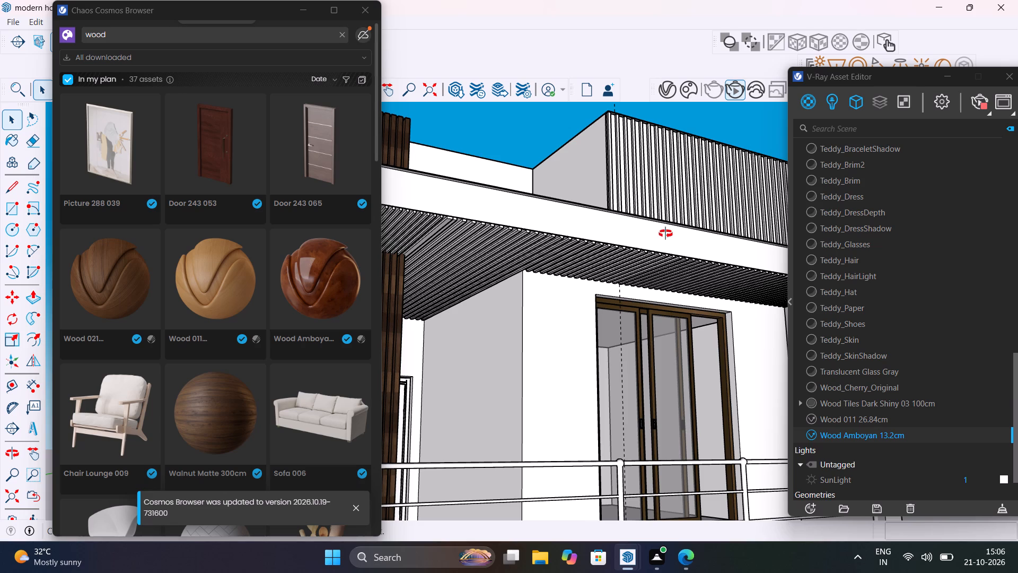
middle_click_drag(665, 233, 740, 231)
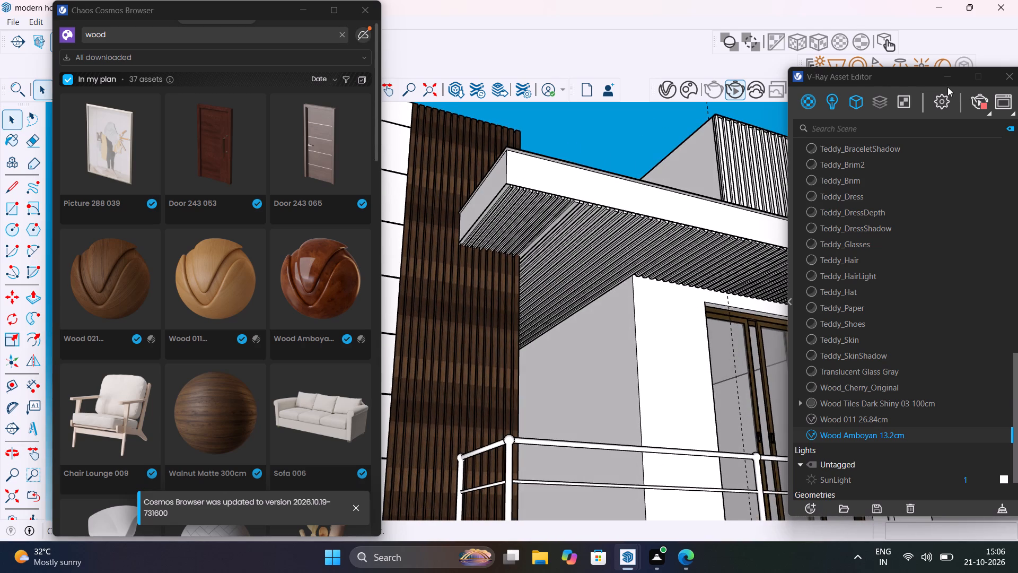
left_click(973, 103)
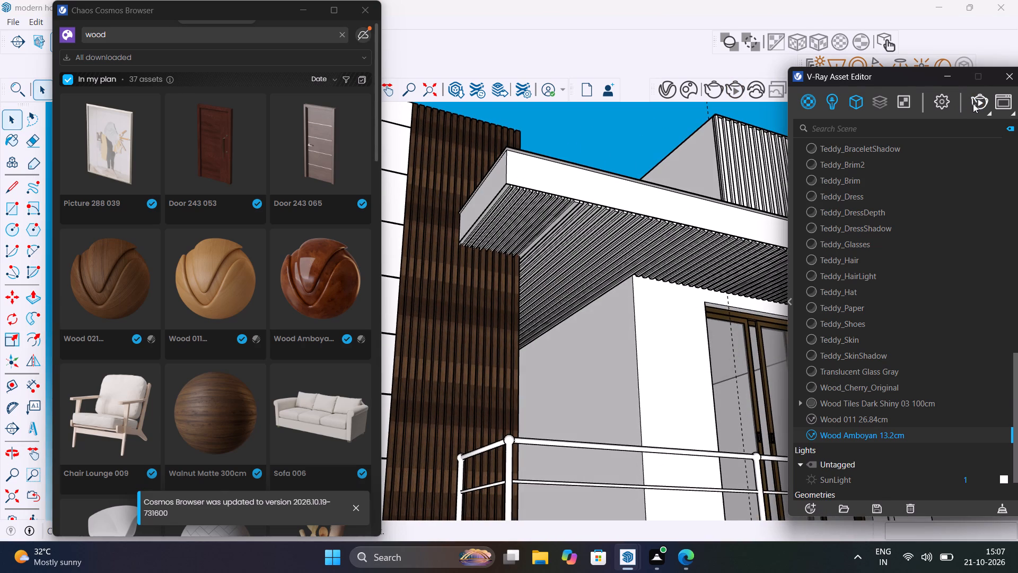
left_click(984, 99)
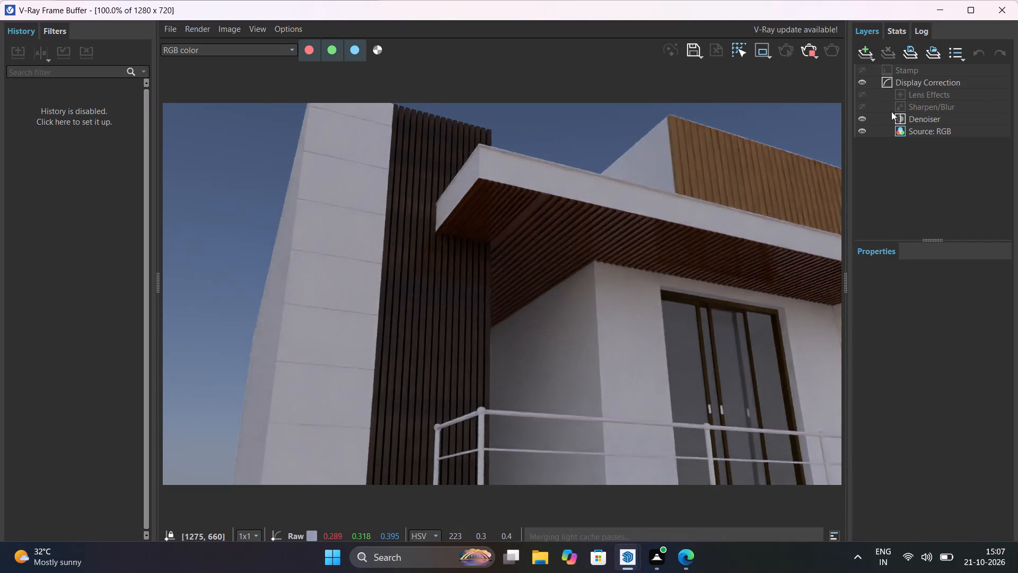
scroll(621, 225, "up", 4)
scroll(621, 225, "down", 4)
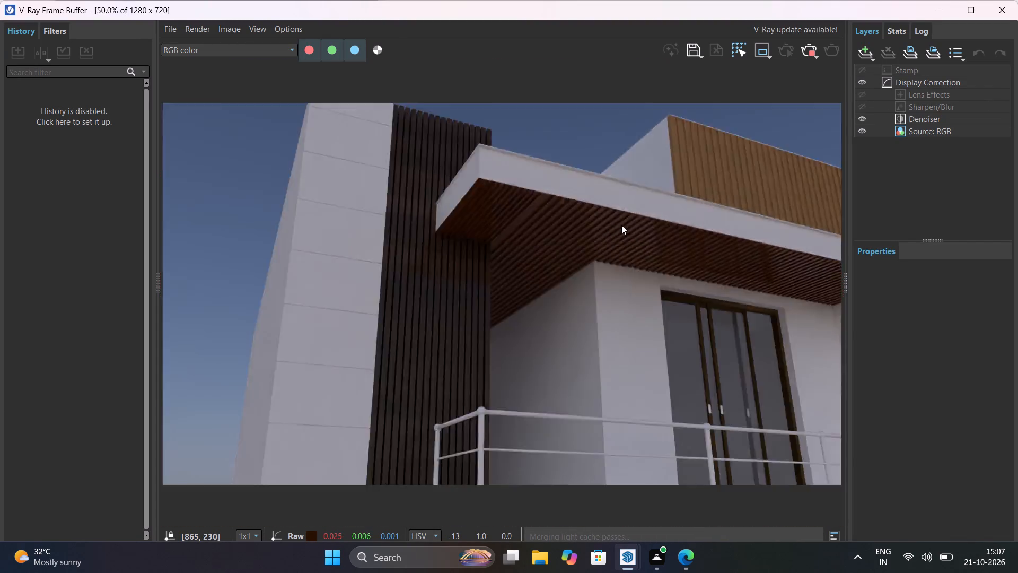
scroll(621, 225, "down", 2)
scroll(556, 285, "up", 2)
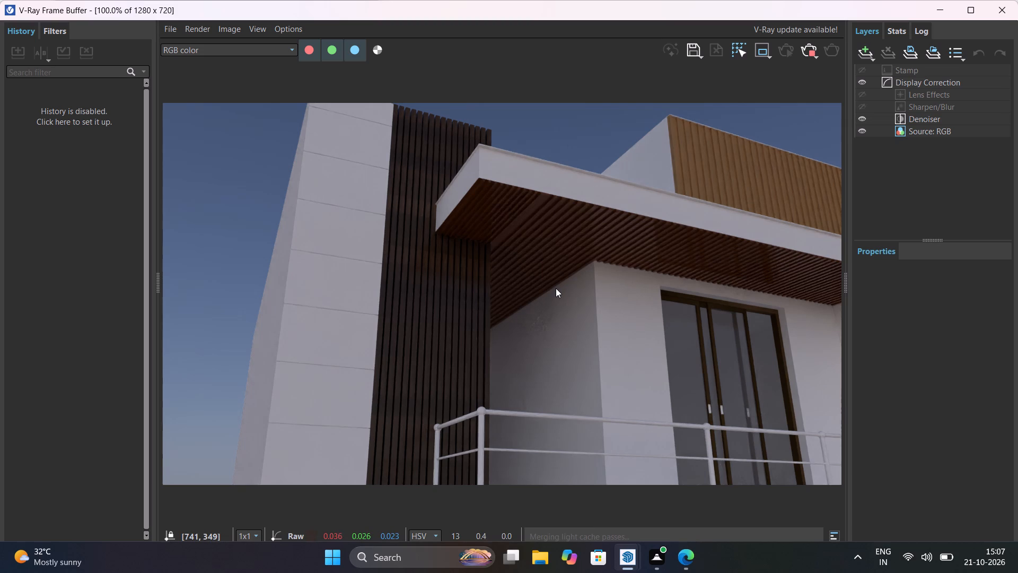
scroll(602, 256, "up", 1)
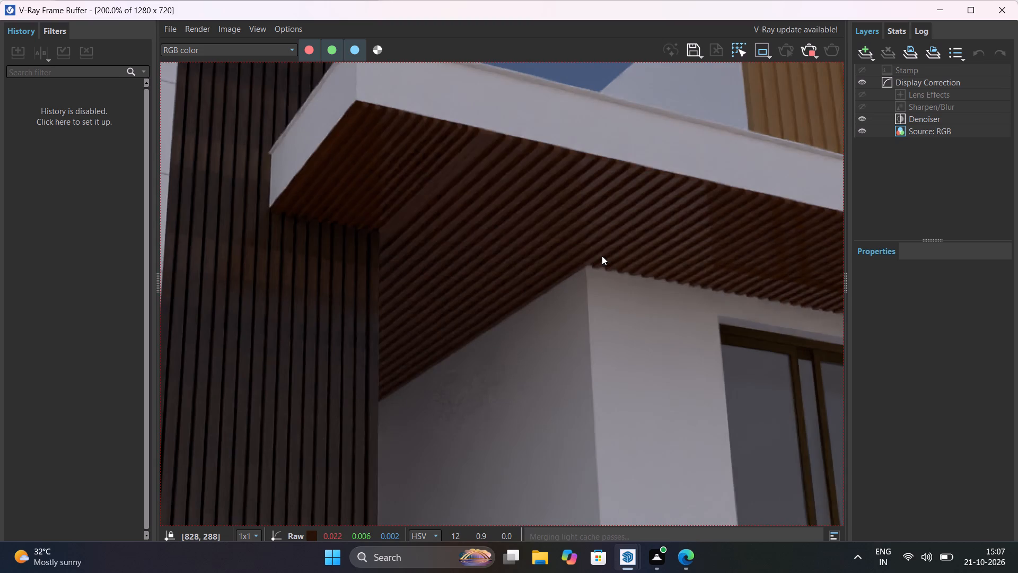
scroll(602, 256, "down", 2)
middle_click_drag(615, 269, 610, 283)
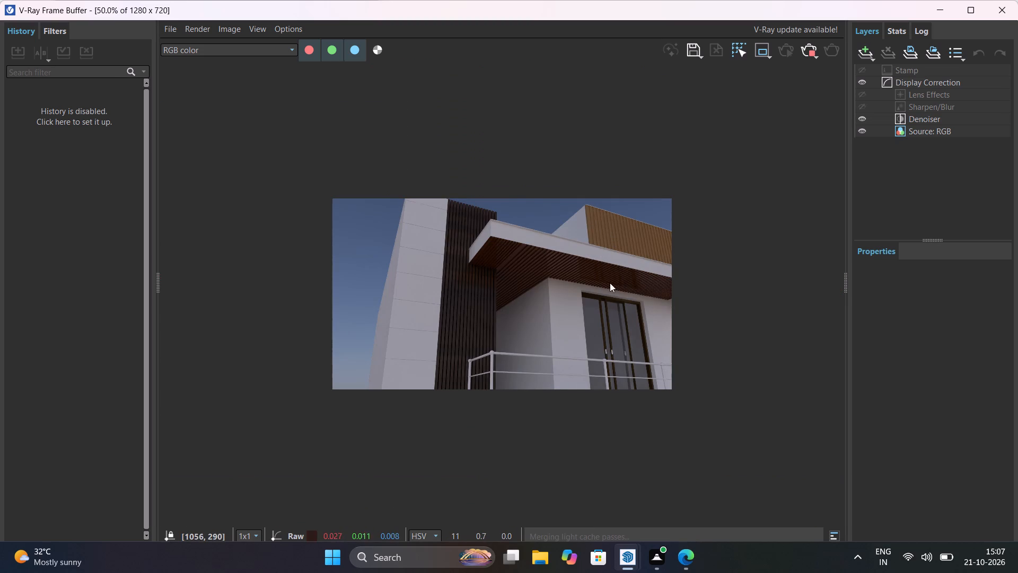
middle_click_drag(610, 283, 595, 320)
scroll(598, 286, "up", 2)
scroll(598, 286, "down", 3)
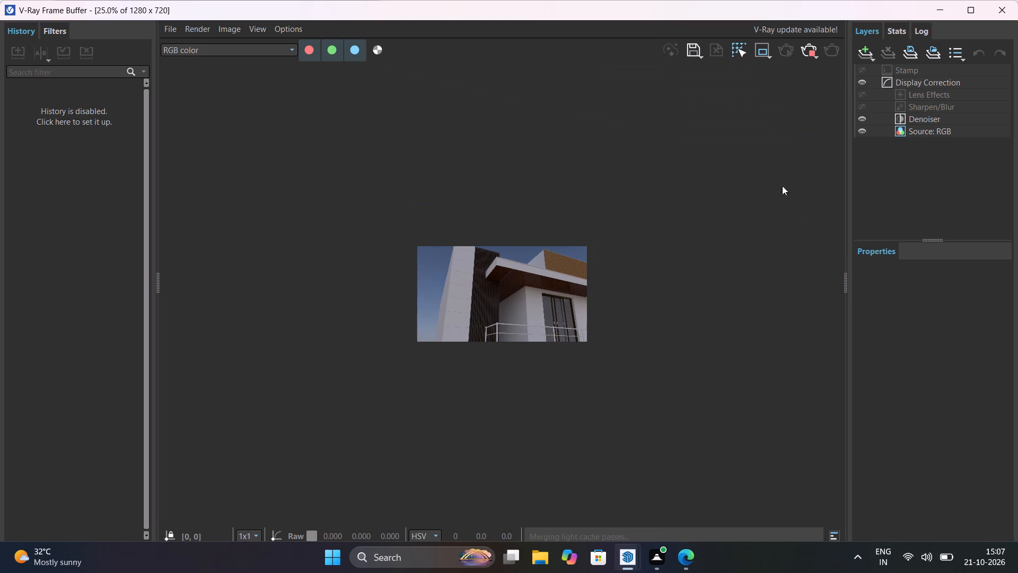
left_click(808, 48)
left_click(990, 6)
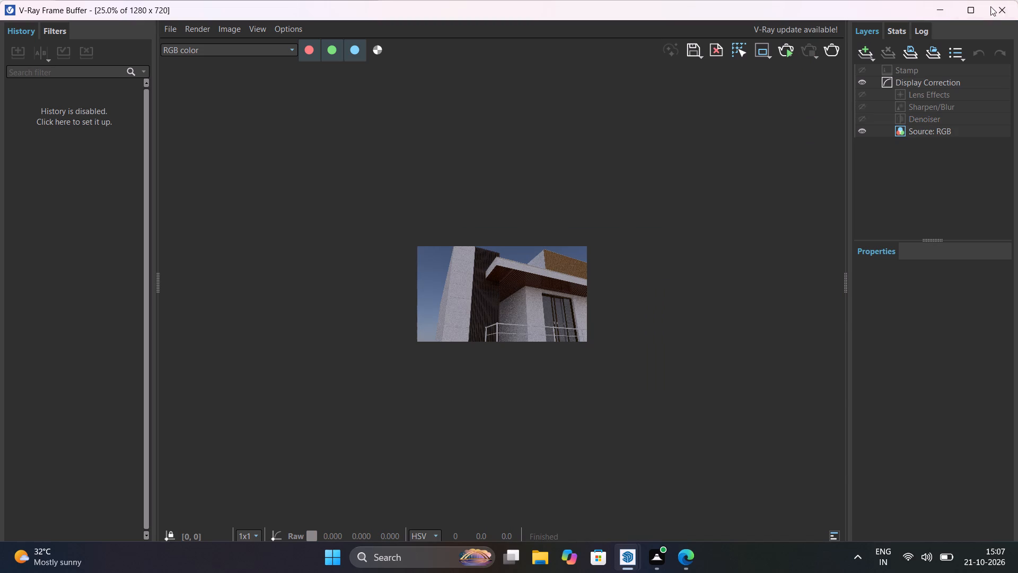
Select the slatted ceiling over the ground-floor entrance porch, apply Wood Amboyan 13.2cm to it, and clear the selection.
scroll(645, 201, "down", 11)
scroll(562, 354, "up", 3)
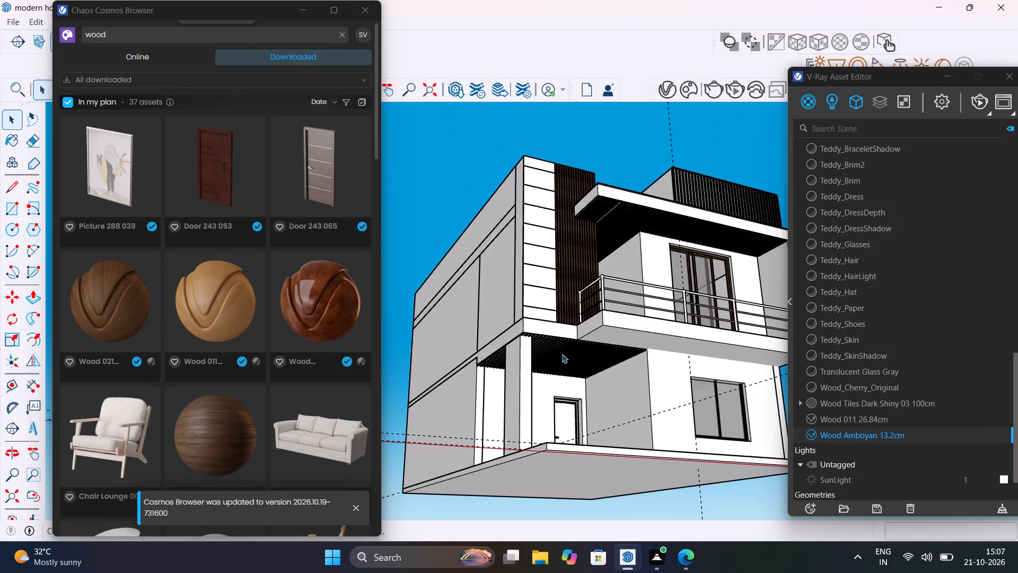
scroll(562, 354, "up", 2)
left_click(563, 347)
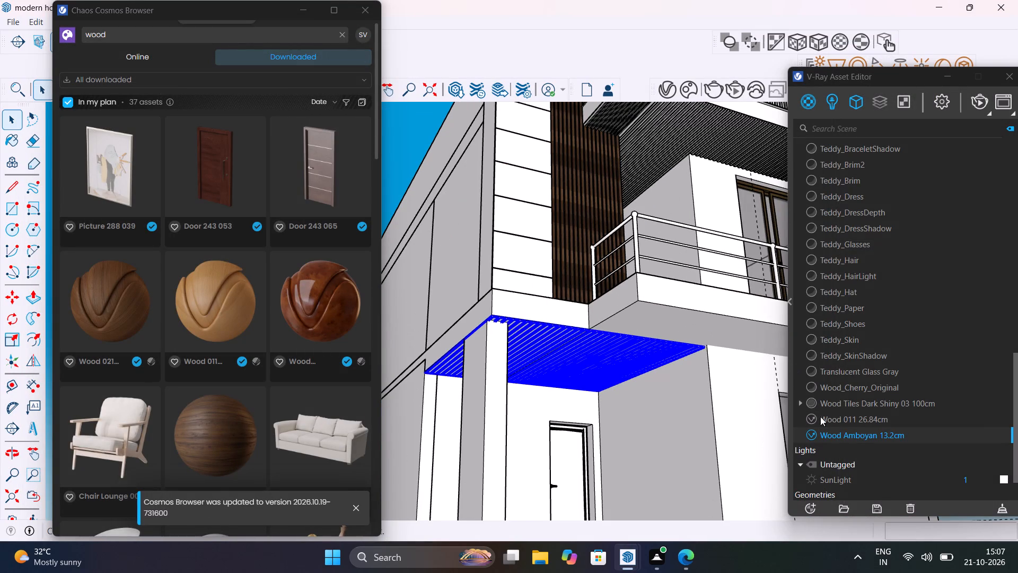
right_click(831, 435)
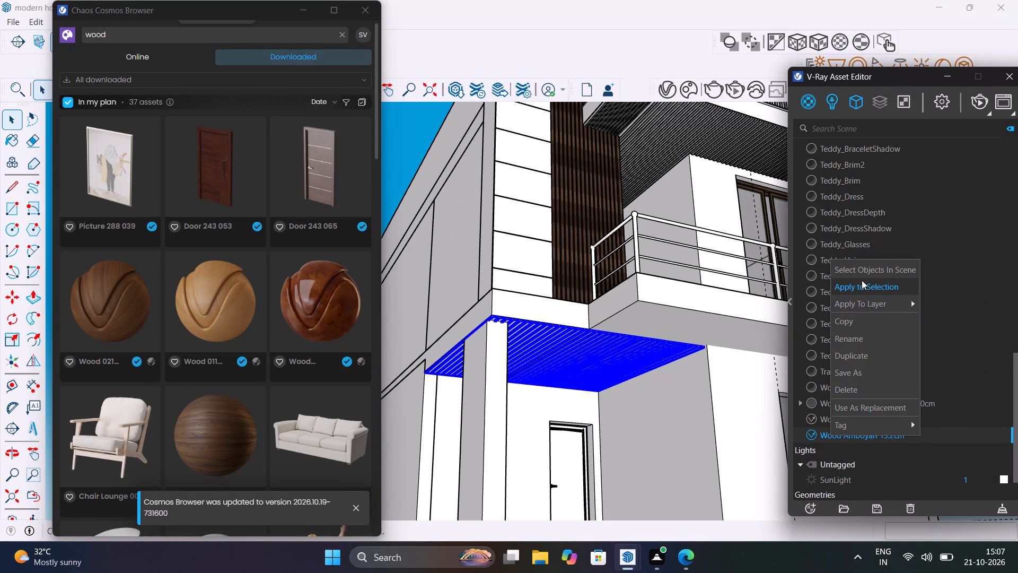
left_click(862, 280)
left_click(397, 161)
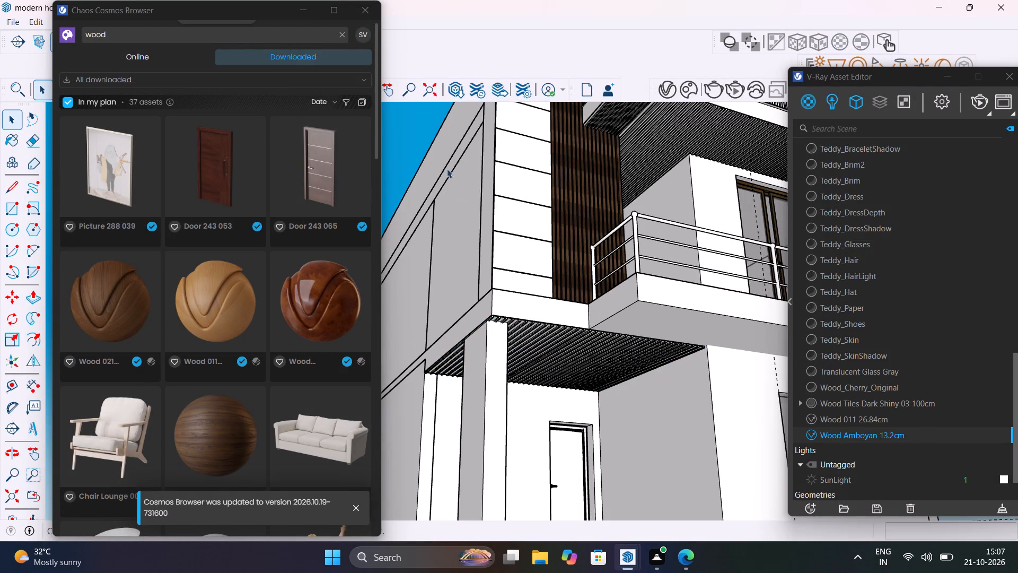
Render the front corner from below, examine the wood on both slatted soffits, then stop and close the render.
middle_click_drag(533, 226, 506, 301)
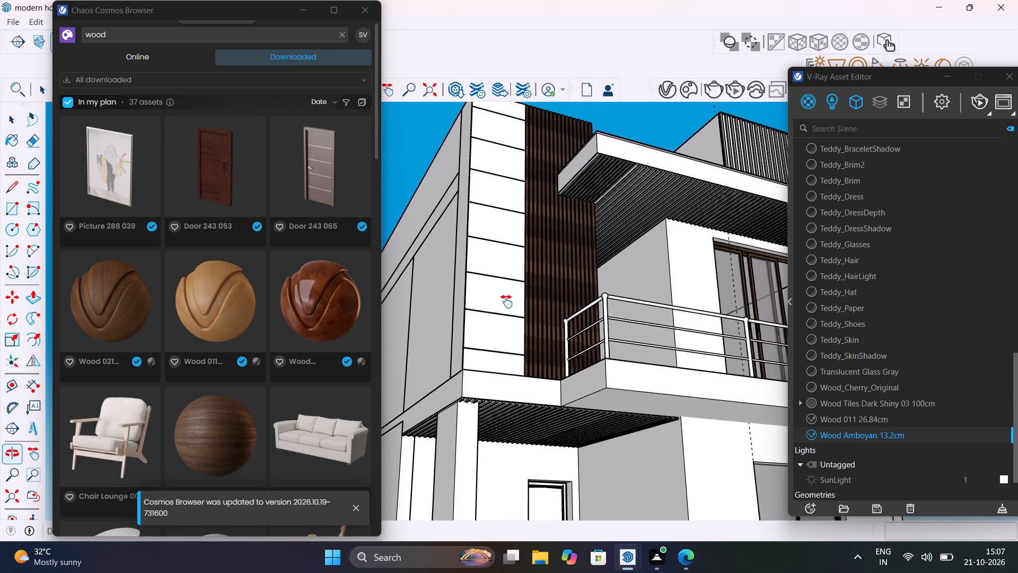
middle_click_drag(506, 301, 495, 285)
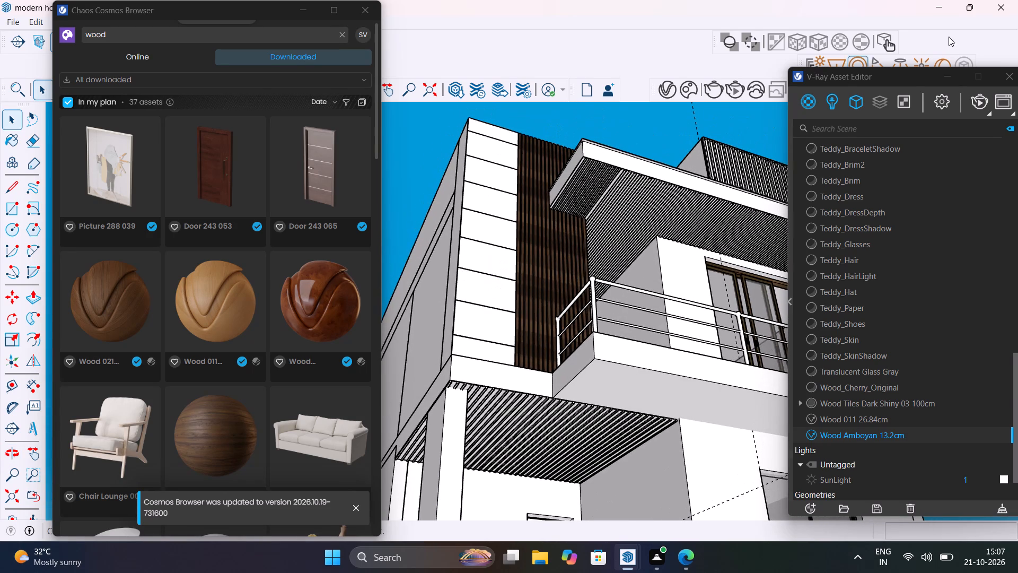
left_click(981, 100)
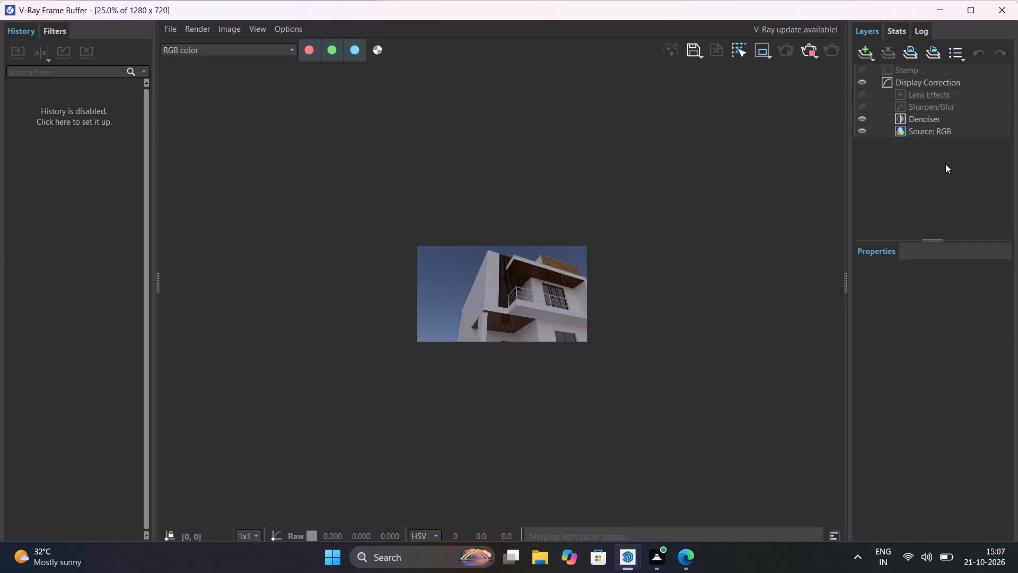
scroll(522, 318, "up", 3)
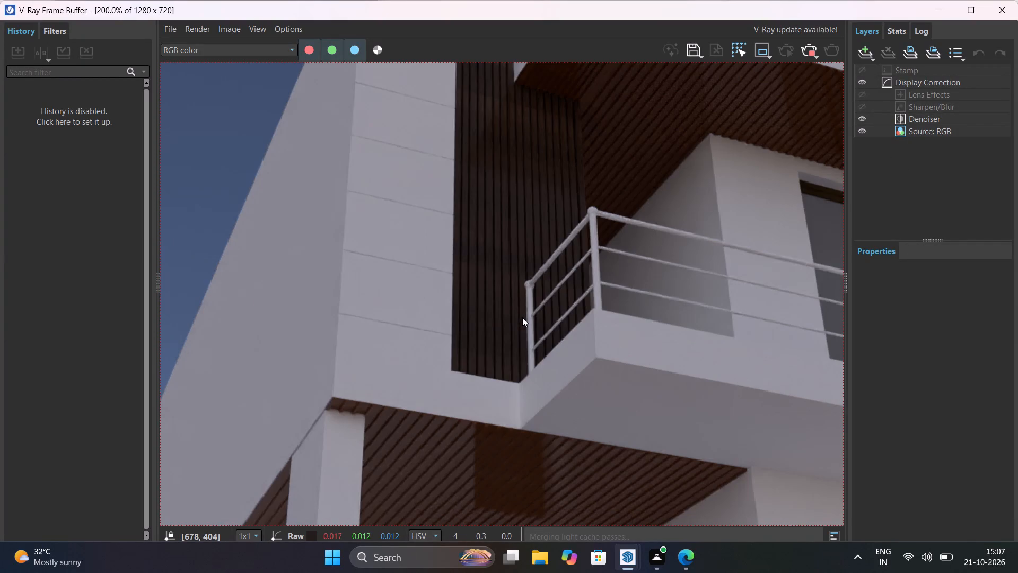
scroll(522, 317, "down", 1)
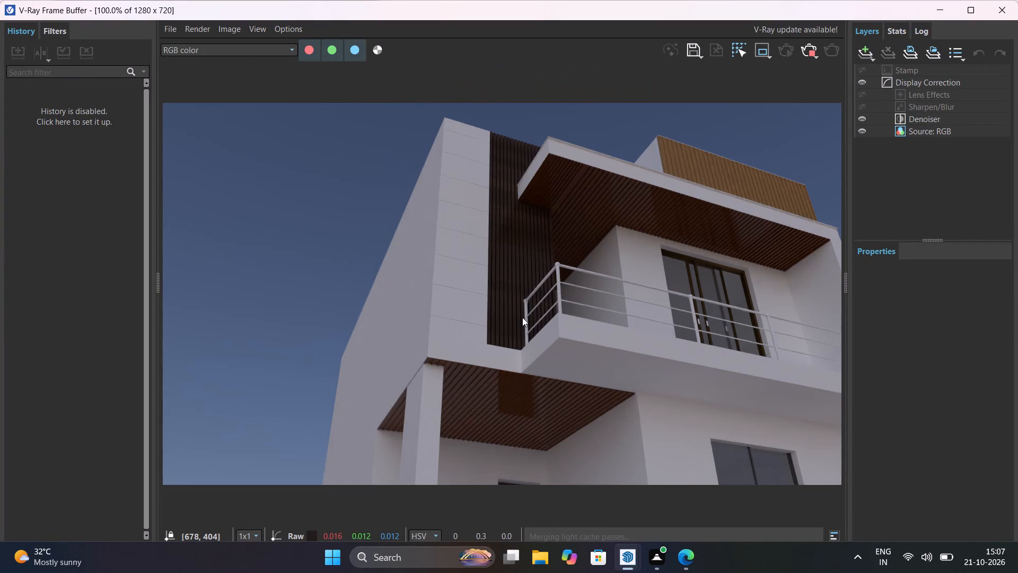
scroll(522, 317, "down", 2)
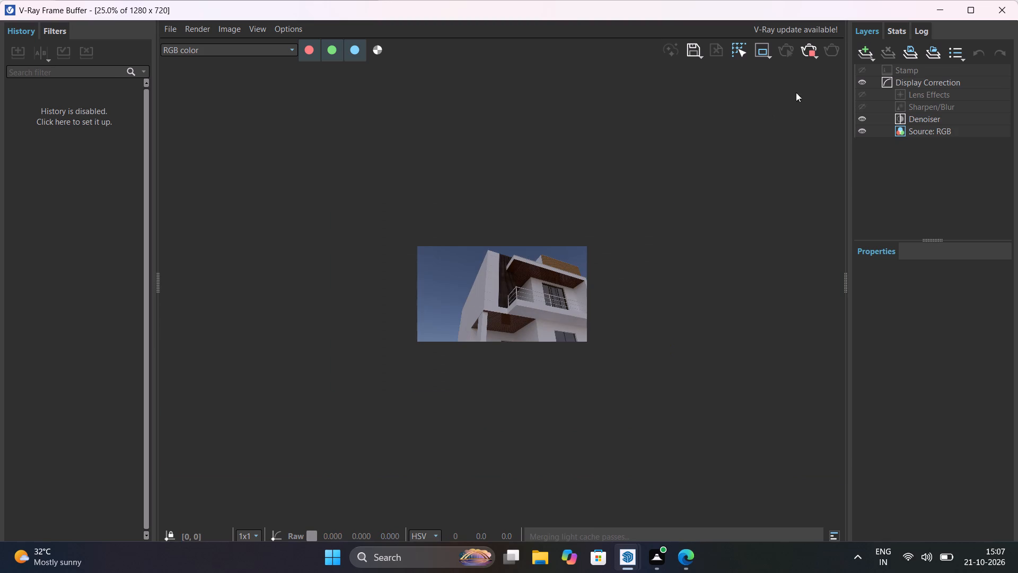
left_click(808, 55)
left_click(998, 10)
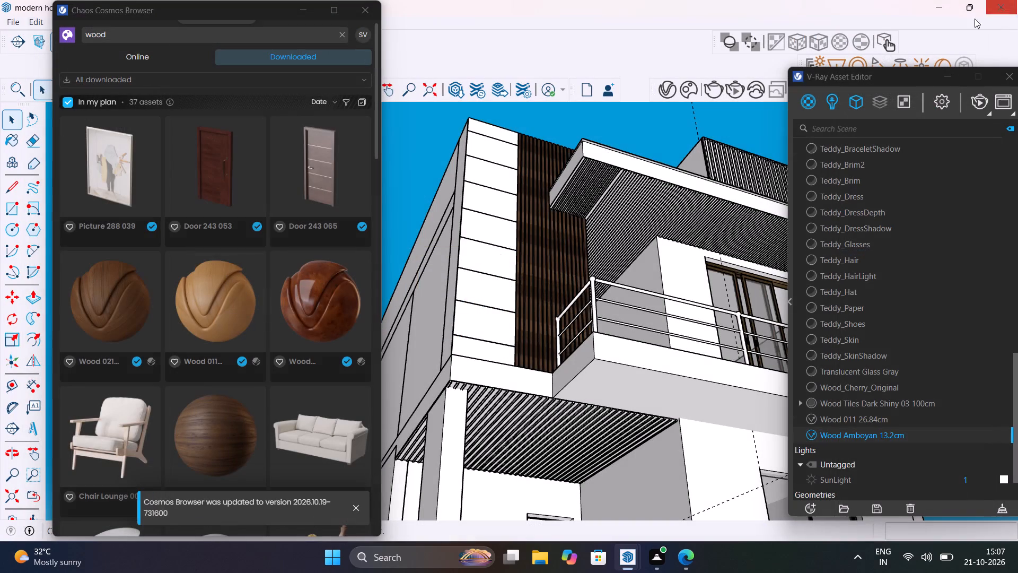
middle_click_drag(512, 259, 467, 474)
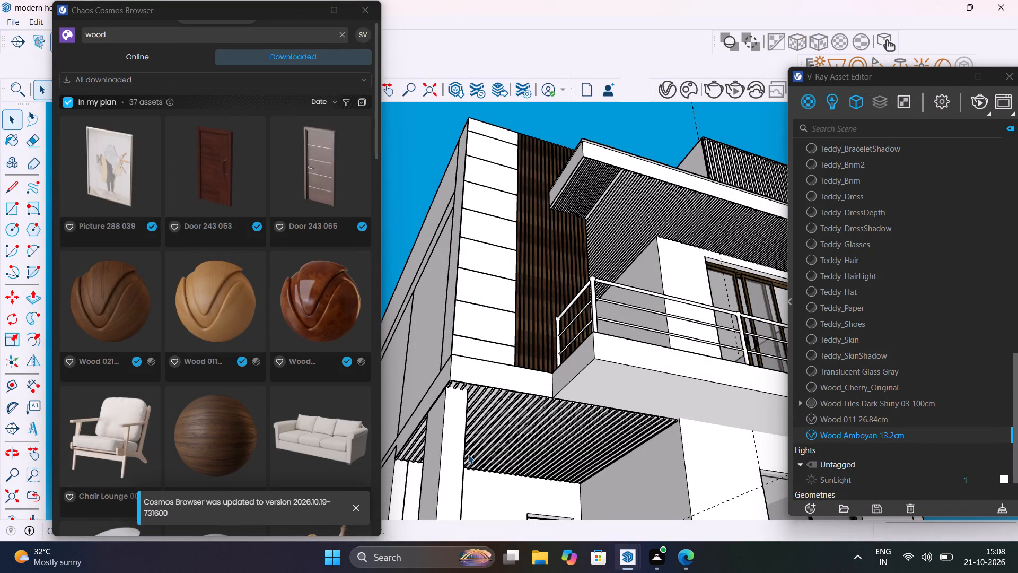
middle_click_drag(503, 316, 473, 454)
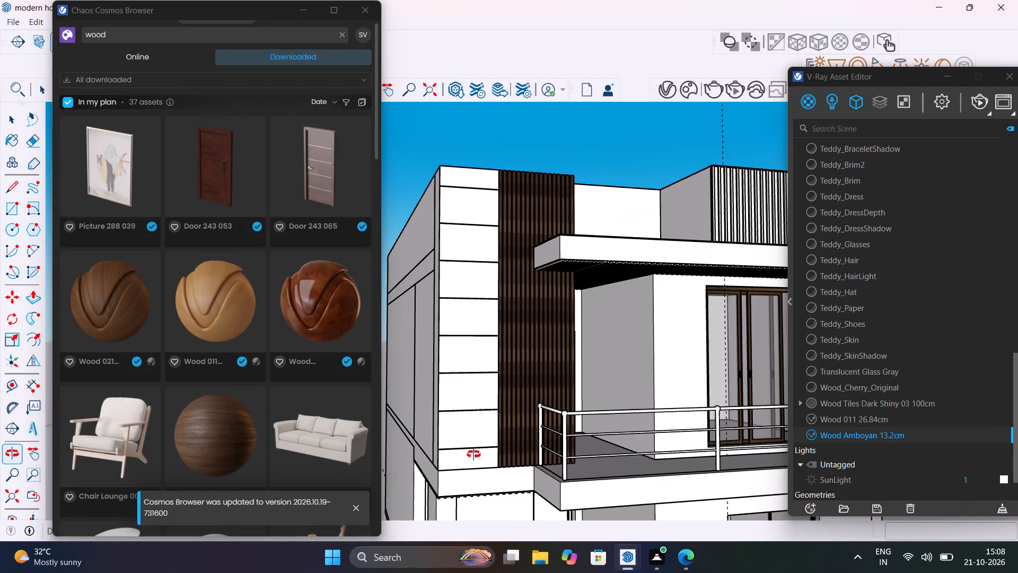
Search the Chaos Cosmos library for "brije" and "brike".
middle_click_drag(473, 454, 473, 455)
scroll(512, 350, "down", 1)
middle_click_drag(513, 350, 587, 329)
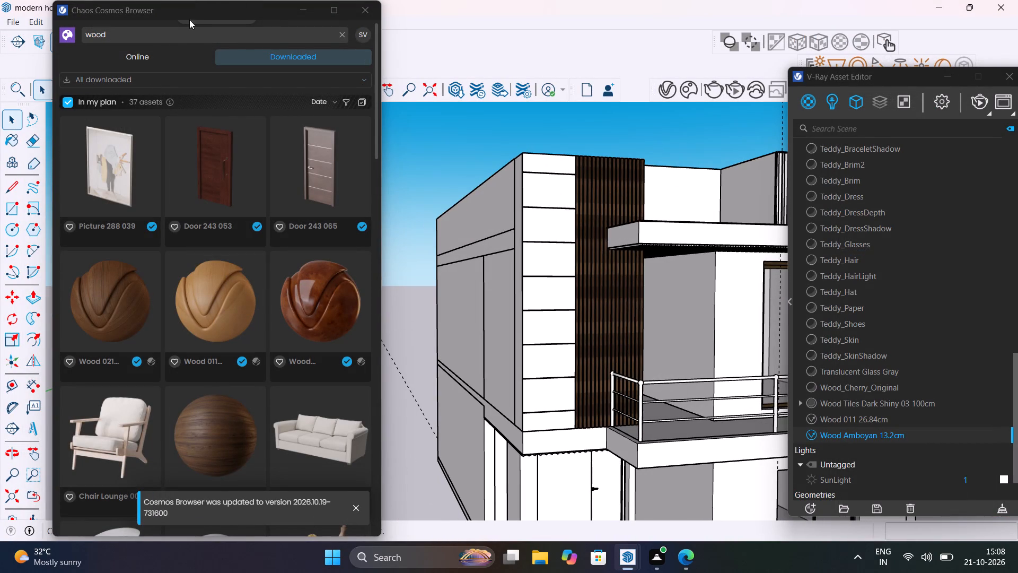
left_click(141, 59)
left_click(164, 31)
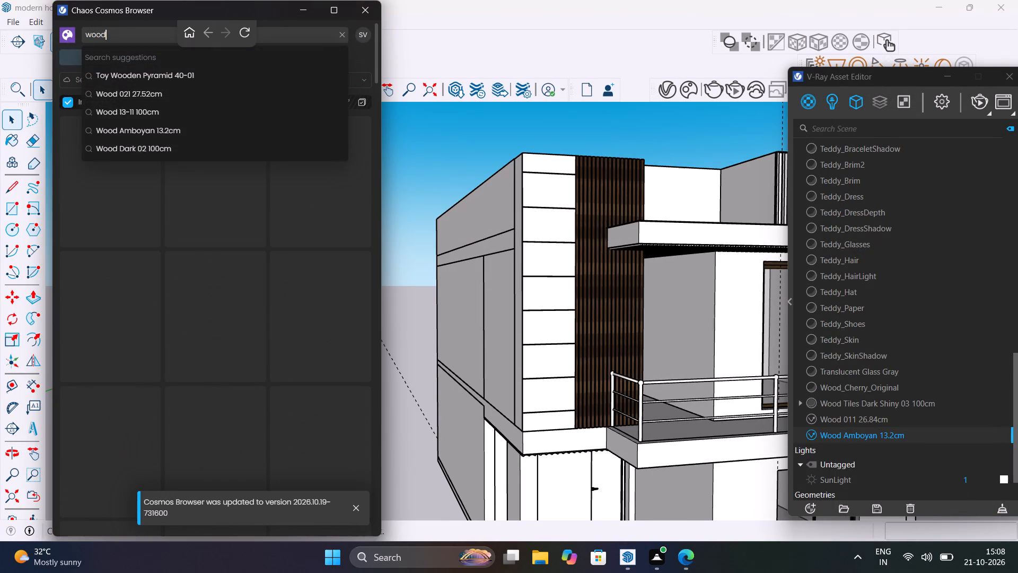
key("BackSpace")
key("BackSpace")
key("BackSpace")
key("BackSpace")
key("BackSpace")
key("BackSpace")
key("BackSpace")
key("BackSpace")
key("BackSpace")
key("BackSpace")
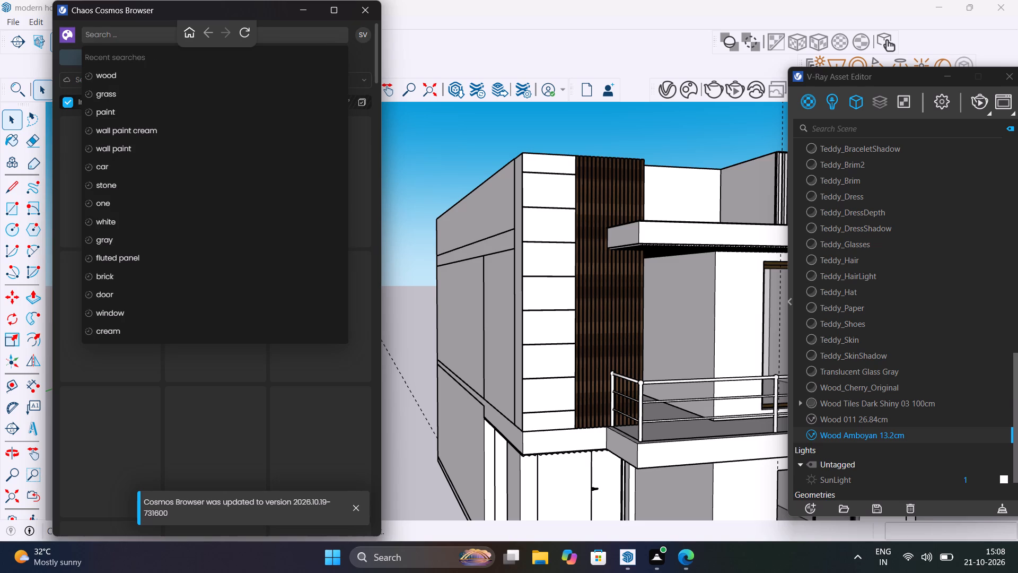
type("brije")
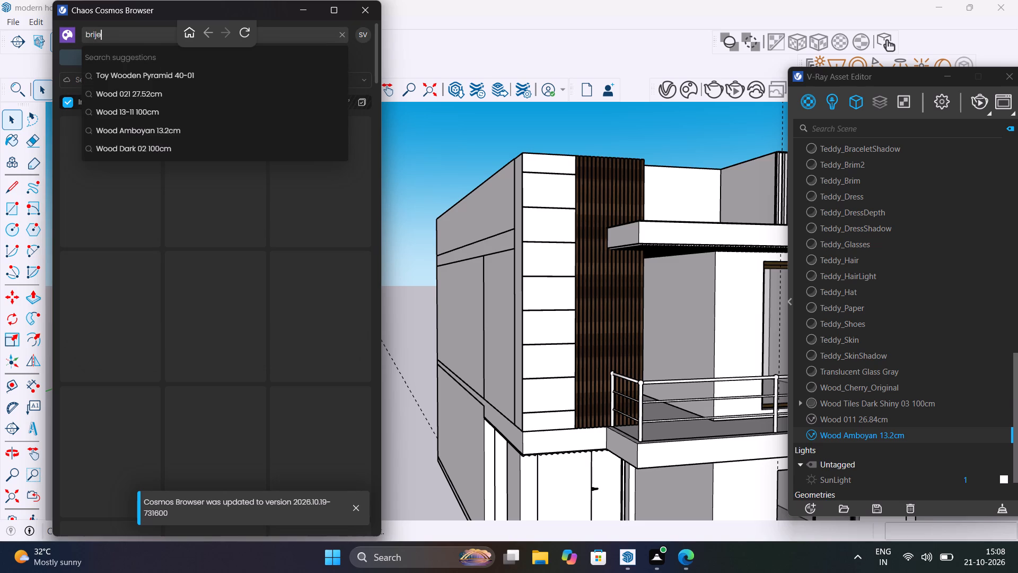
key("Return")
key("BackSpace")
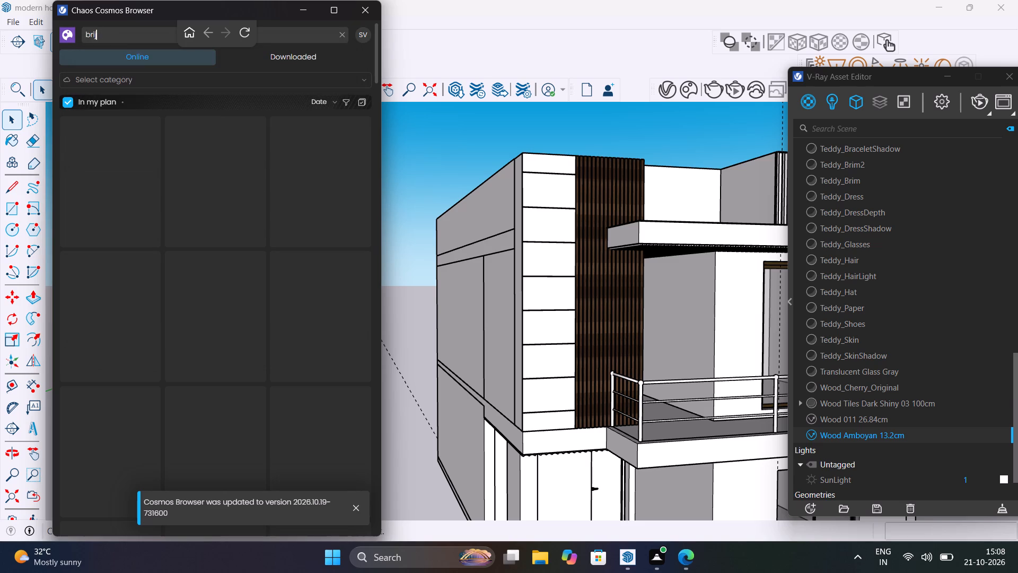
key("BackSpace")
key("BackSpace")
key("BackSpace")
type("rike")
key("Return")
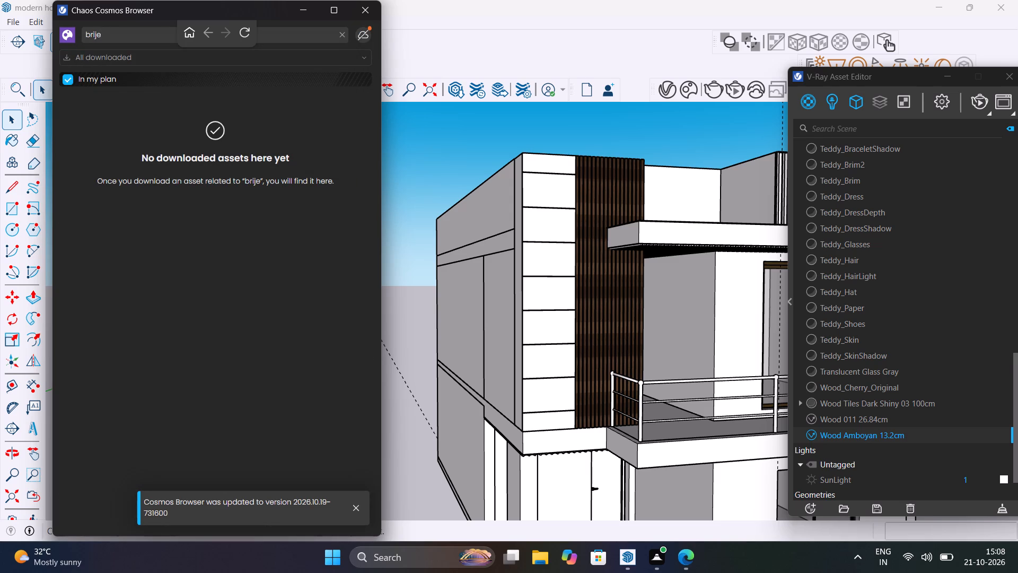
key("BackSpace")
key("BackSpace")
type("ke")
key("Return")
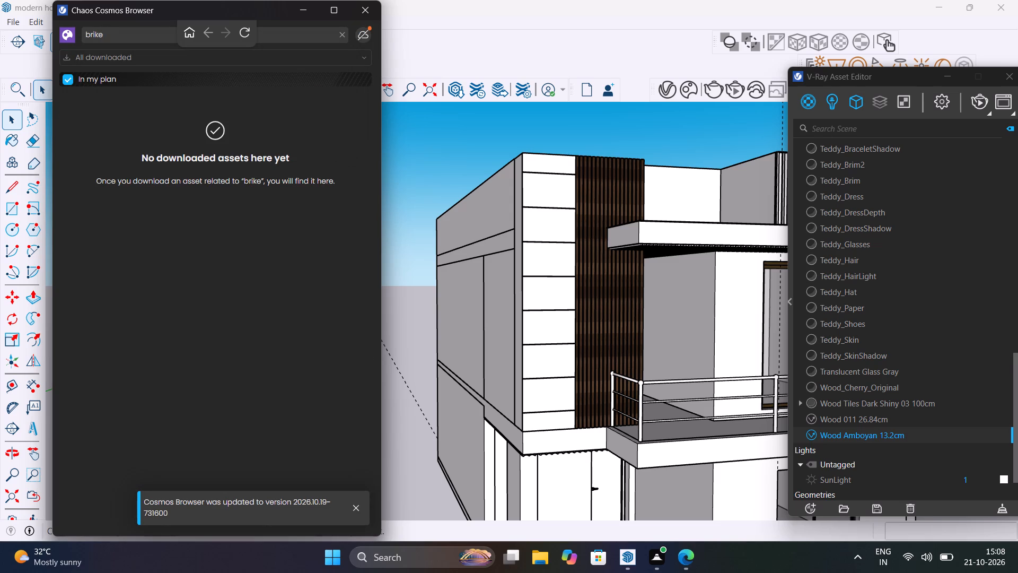
Replace the Chaos Cosmos search term with "stone" and run the search.
left_click(172, 32)
key("BackSpace")
key("BackSpace")
key("BackSpace")
key("BackSpace")
key("BackSpace")
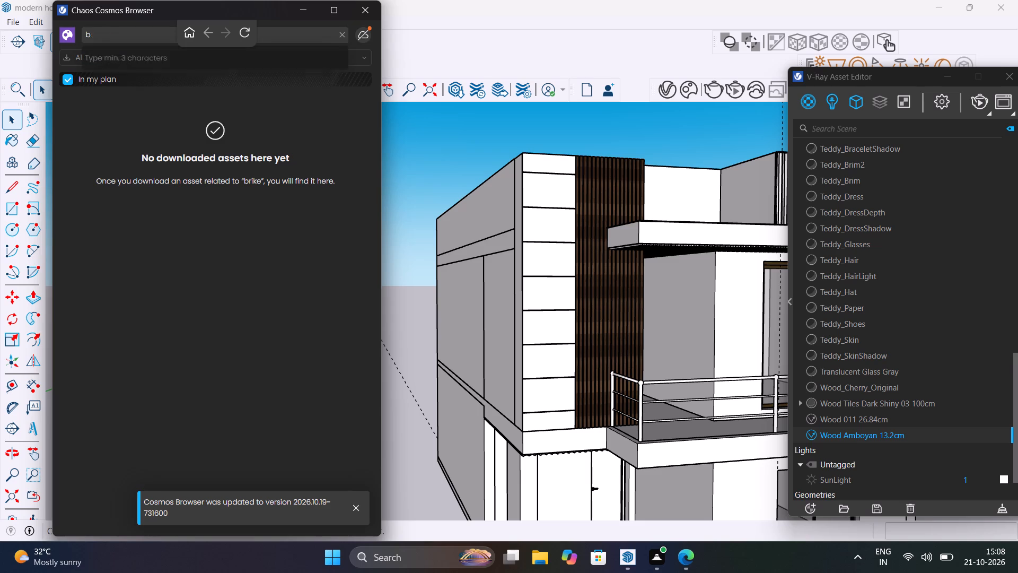
key("BackSpace")
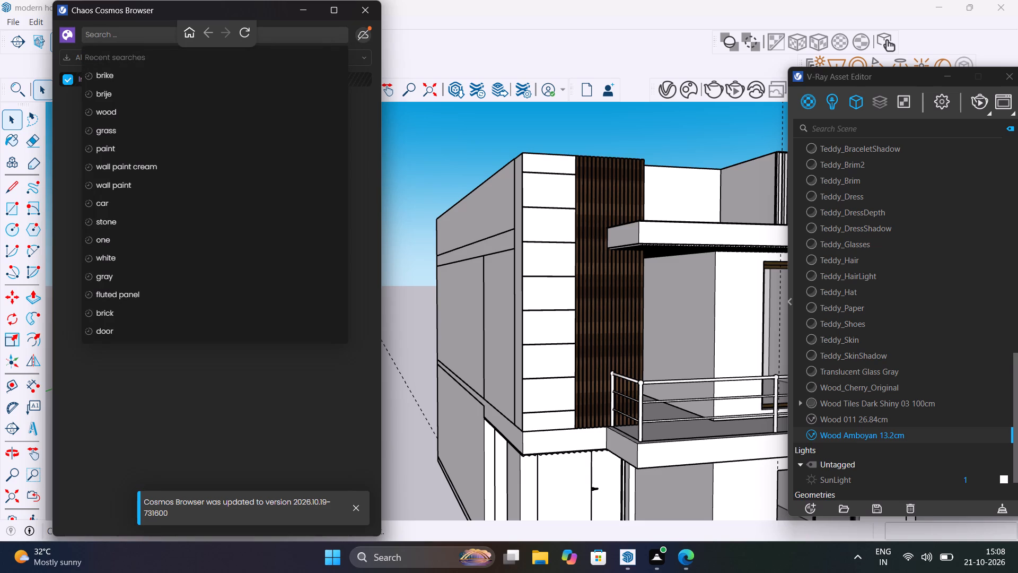
type("stone")
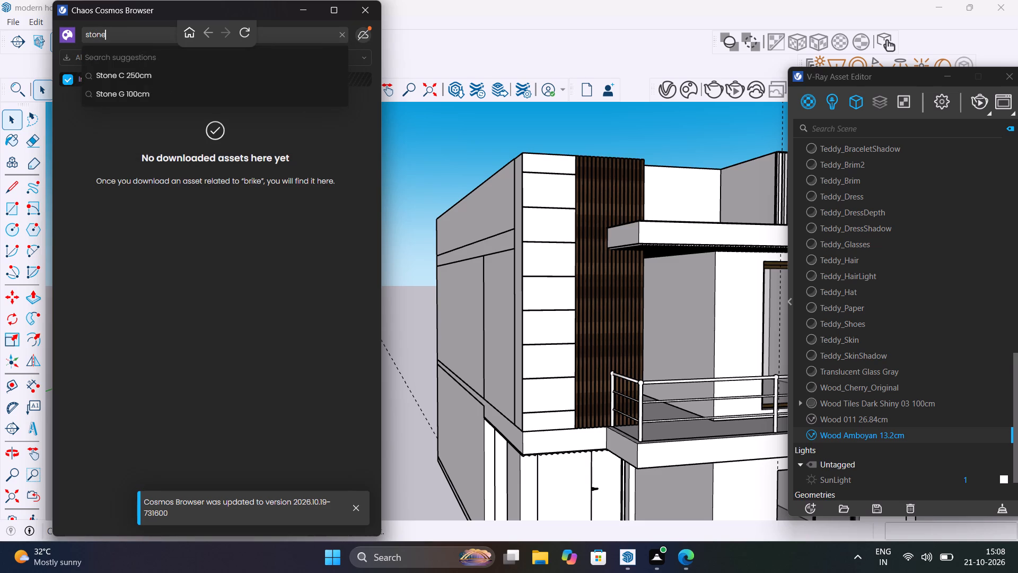
key("Return")
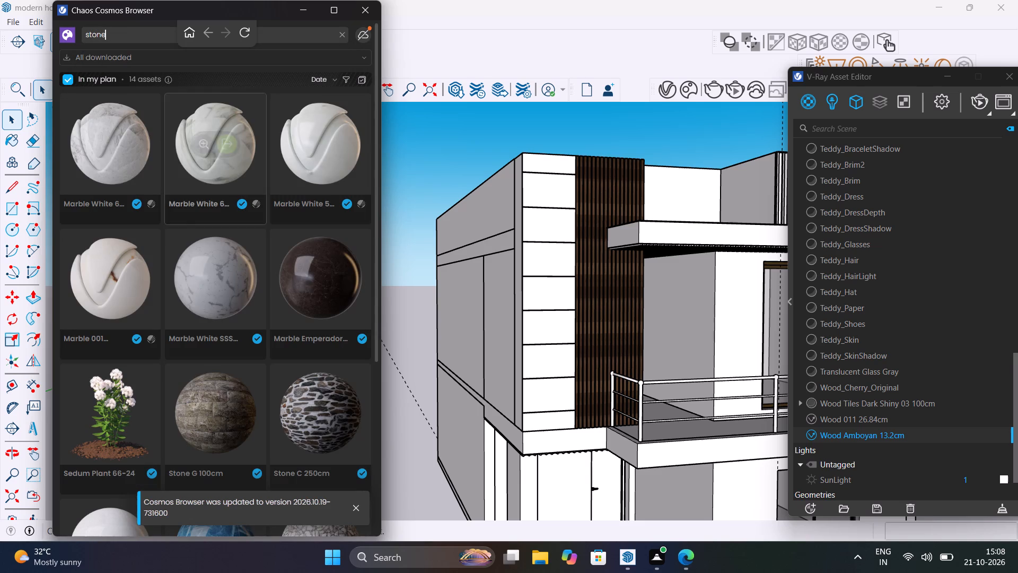
Browse the downloaded and online stone assets for a material suited to the facade.
scroll(251, 334, "down", 4)
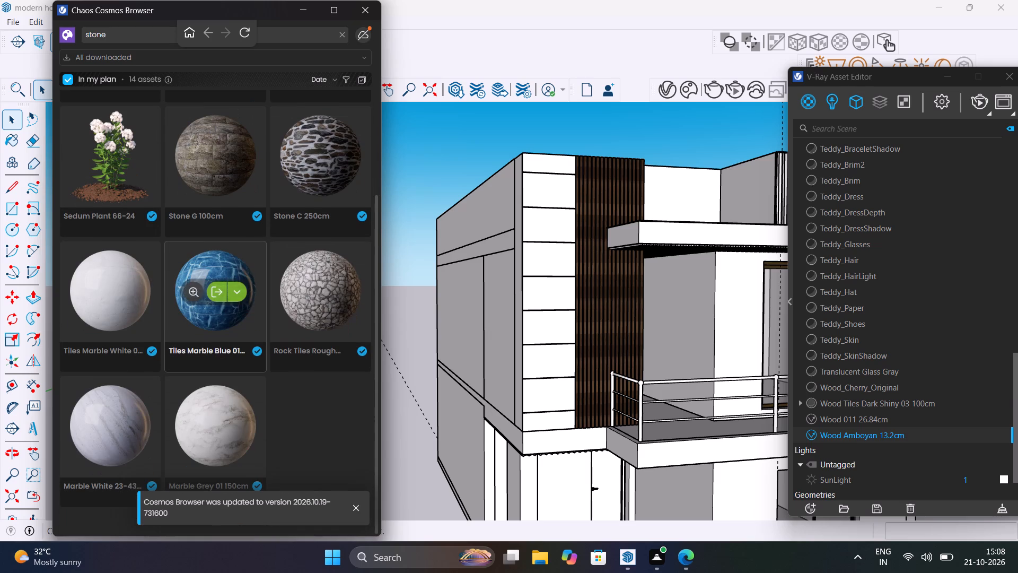
scroll(251, 335, "down", 5)
scroll(235, 84, "up", 13)
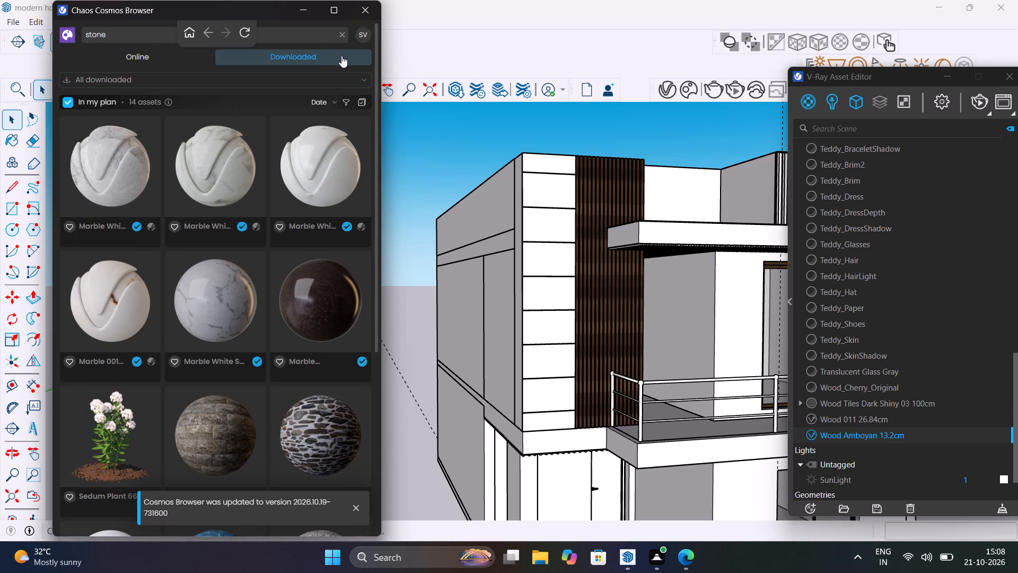
left_click(154, 57)
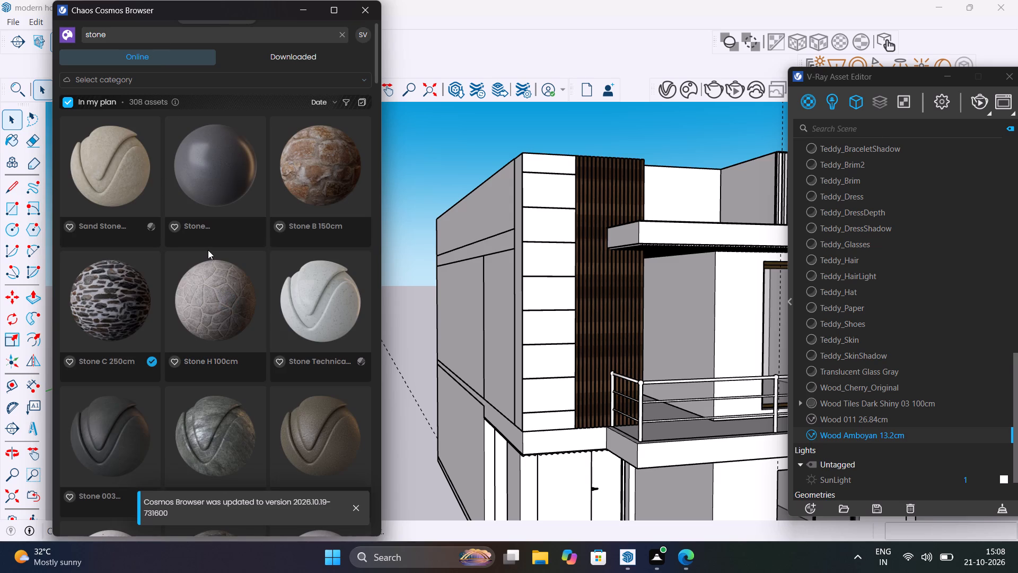
scroll(208, 249, "down", 3)
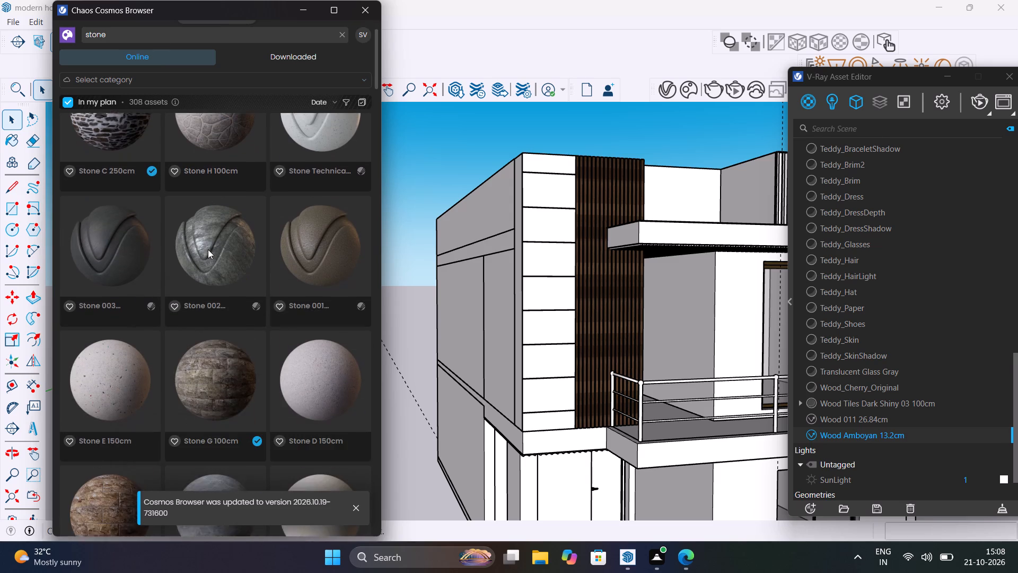
scroll(208, 249, "down", 2)
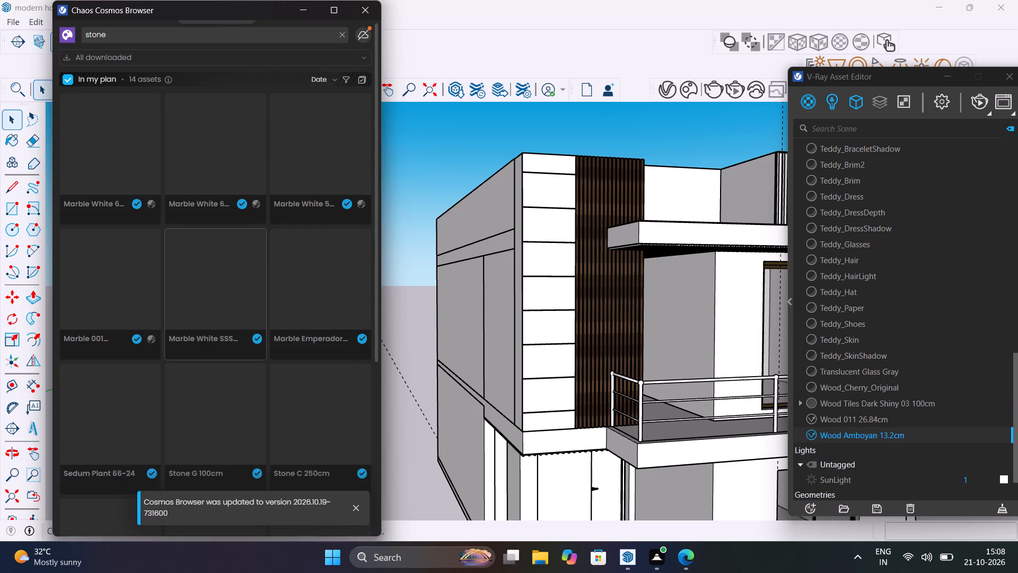
scroll(208, 249, "up", 1)
scroll(208, 249, "down", 2)
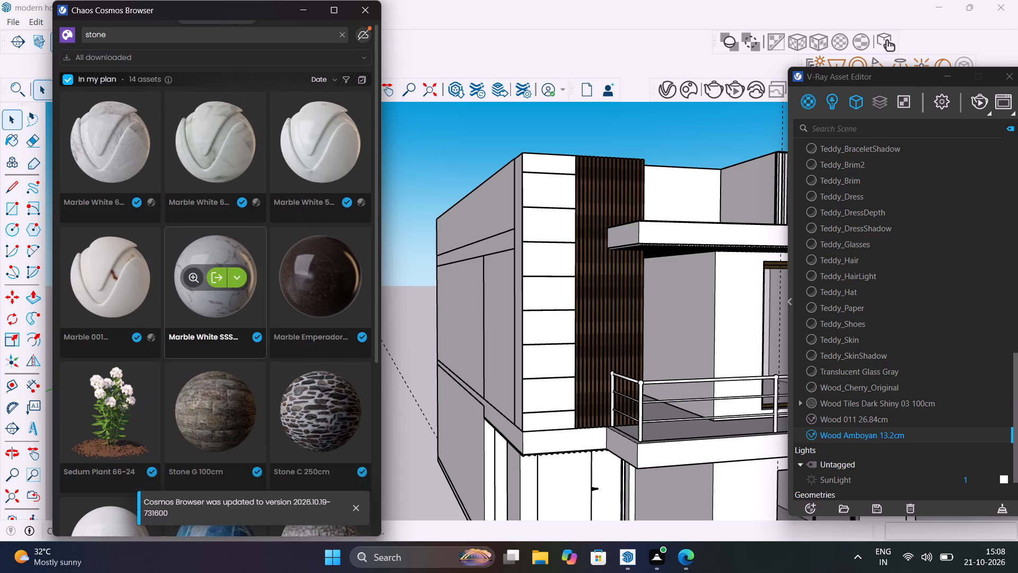
scroll(208, 249, "down", 2)
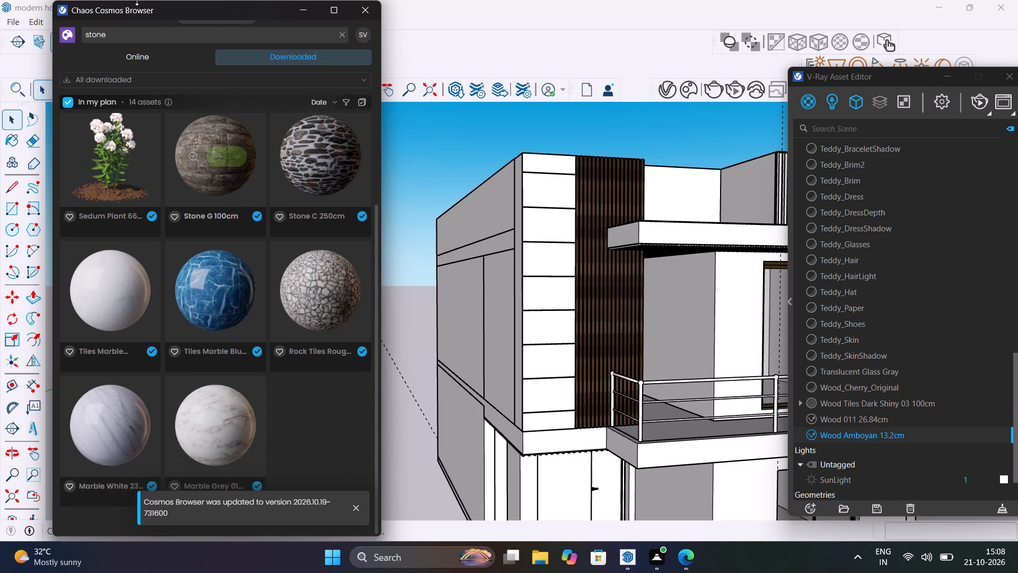
Browse the online stone materials and start downloading Terrazzo 001.
left_click(122, 54)
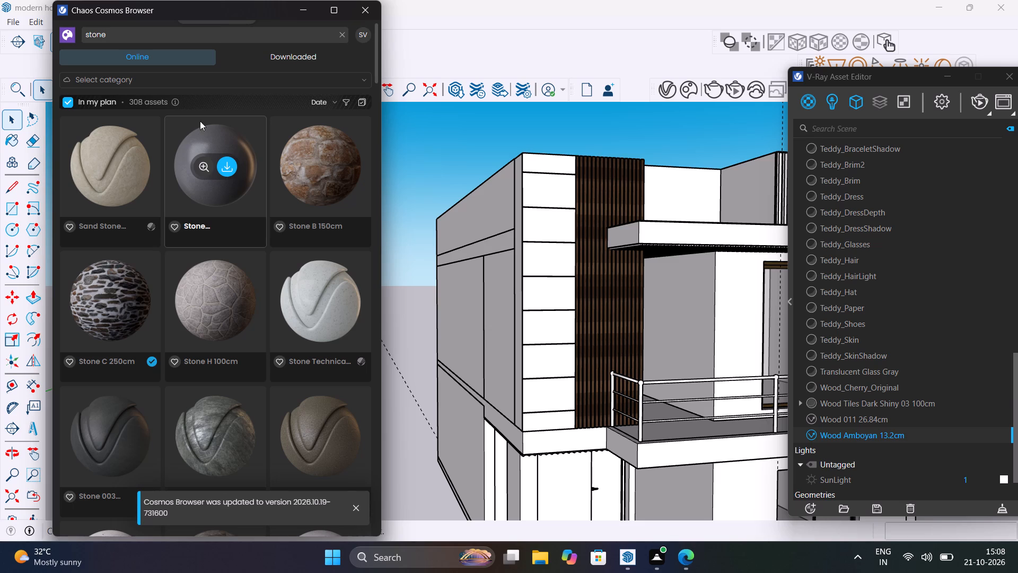
scroll(176, 207, "down", 6)
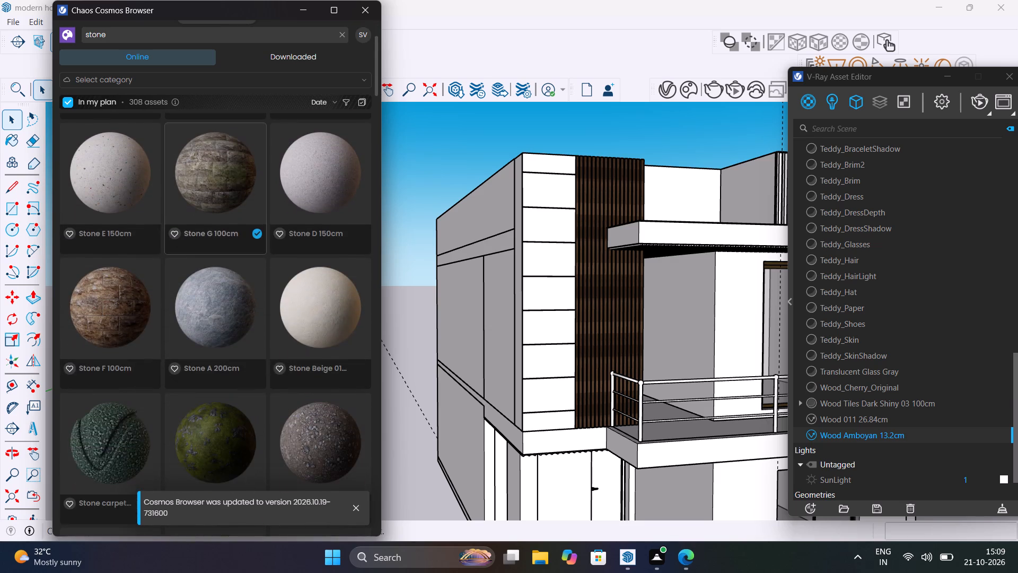
scroll(176, 207, "down", 4)
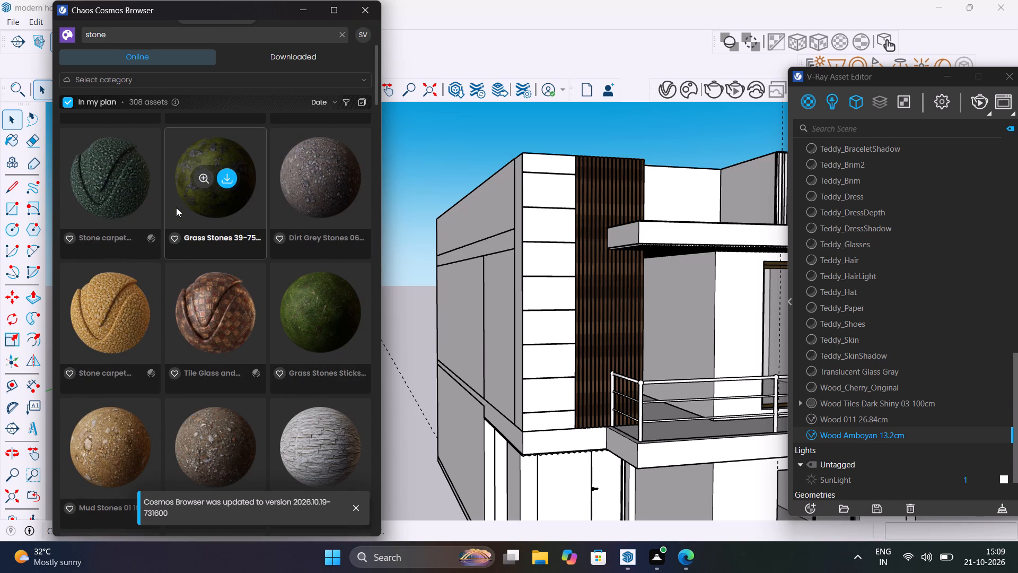
scroll(176, 207, "down", 5)
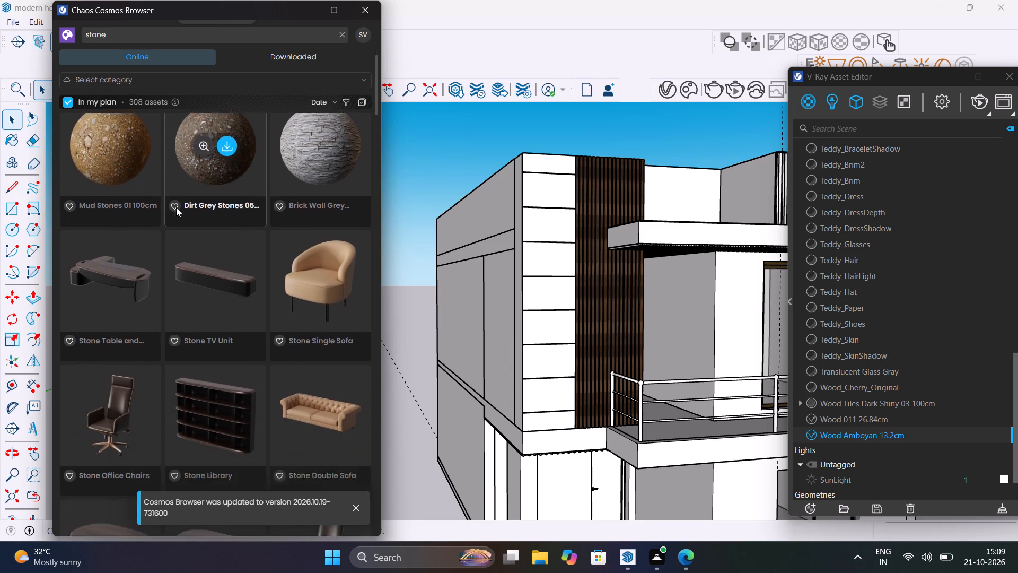
scroll(176, 207, "down", 9)
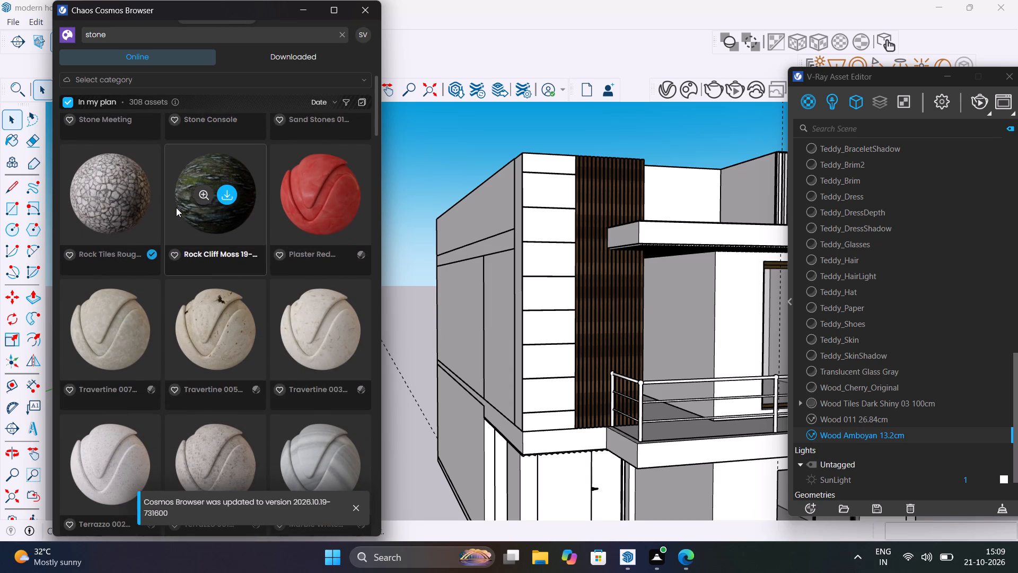
scroll(176, 207, "down", 2)
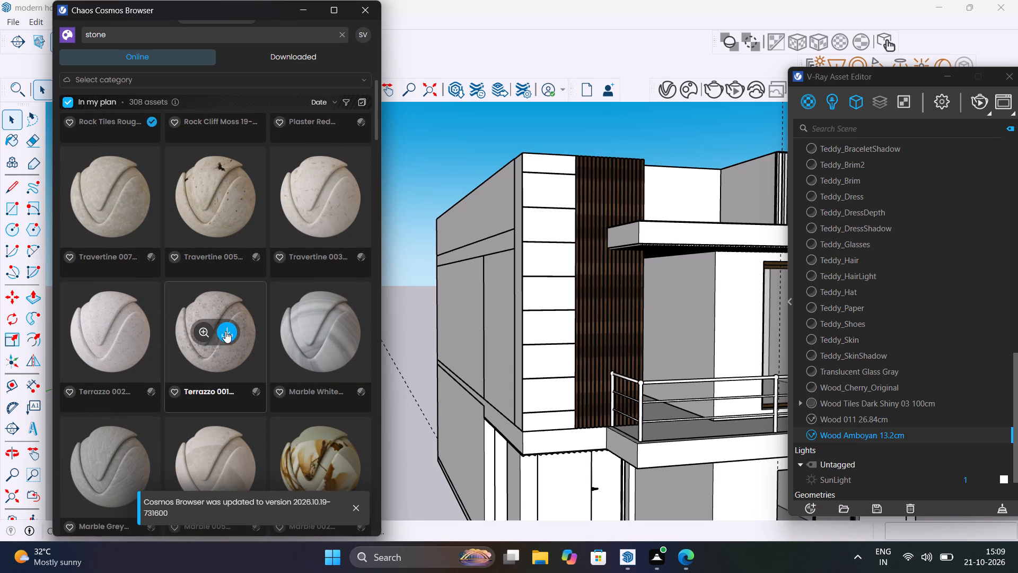
scroll(235, 326, "down", 4)
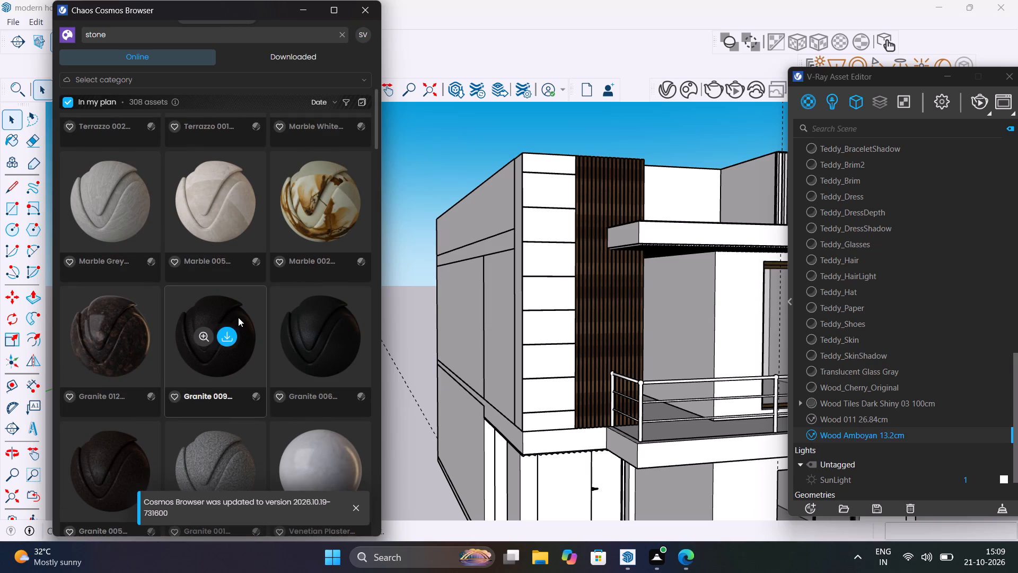
scroll(238, 317, "down", 4)
scroll(239, 314, "up", 5)
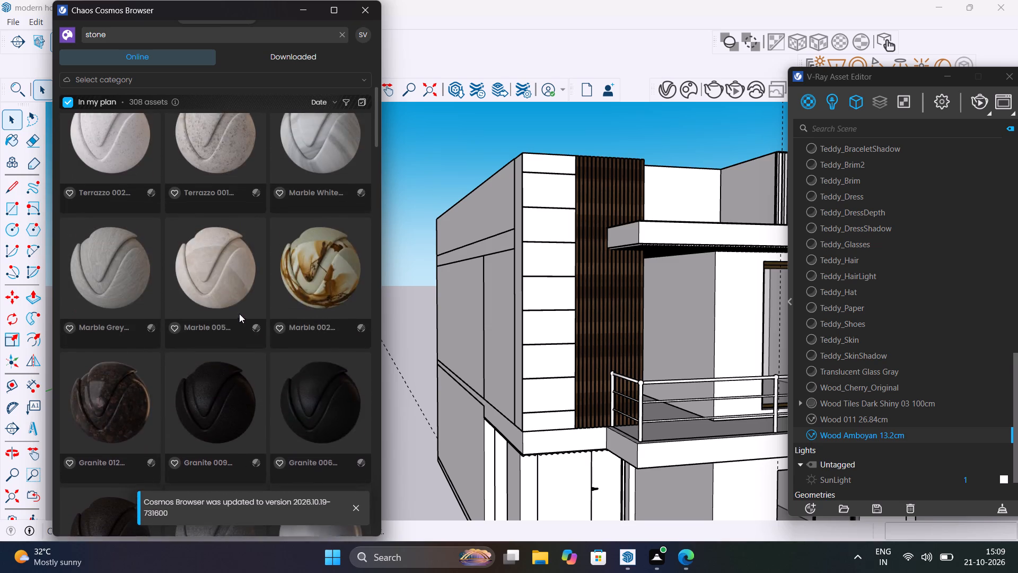
scroll(239, 314, "up", 4)
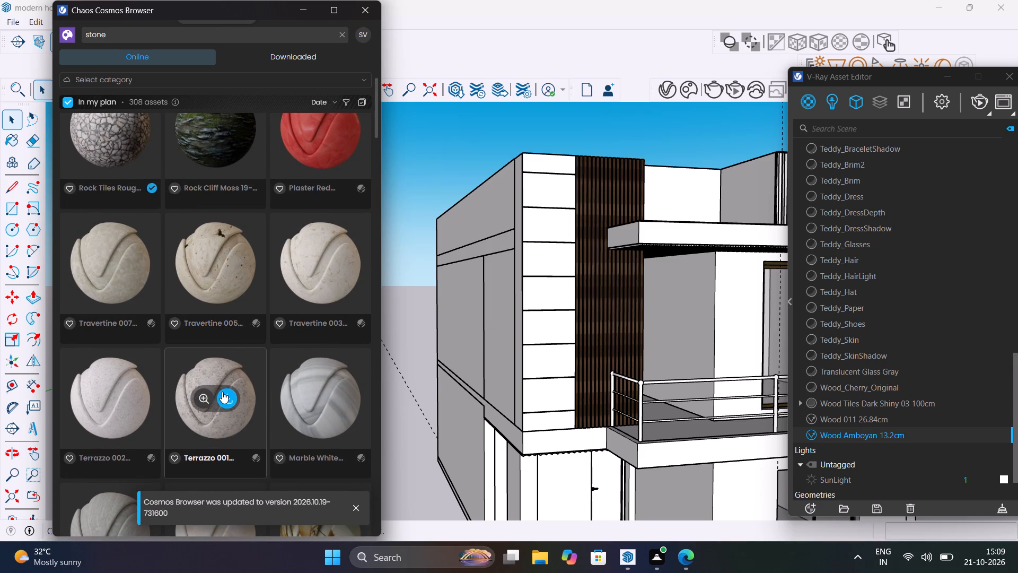
left_click(222, 392)
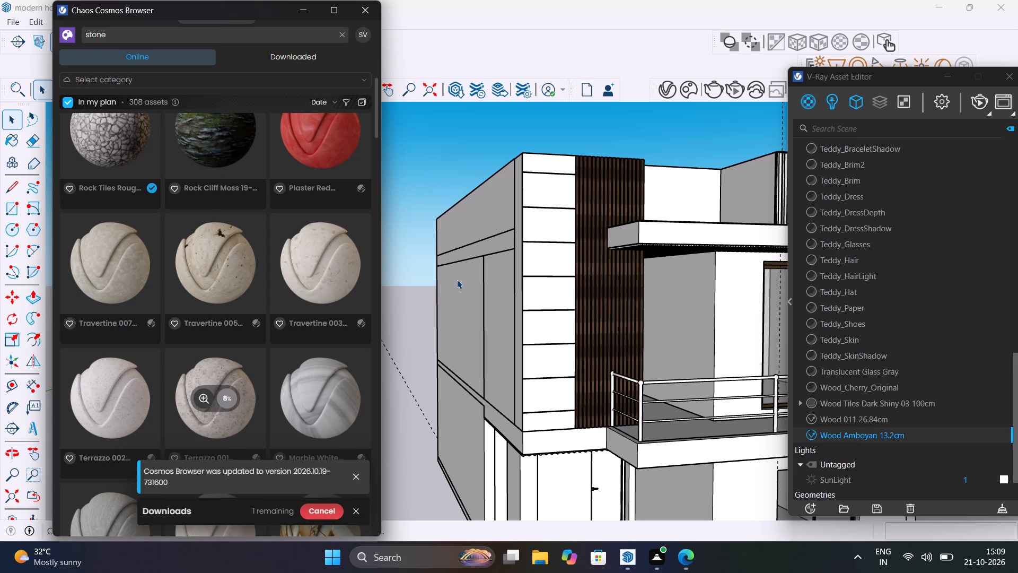
Examine the house's facade from above, the front and the corner, including the balcony and ground-floor window.
scroll(457, 280, "down", 6)
scroll(520, 289, "up", 9)
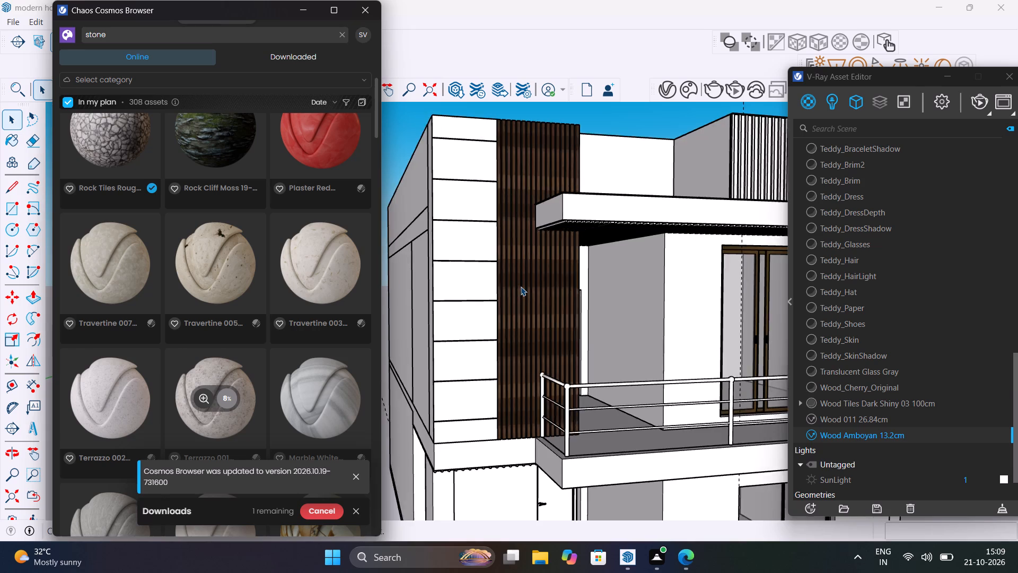
middle_click_drag(514, 284, 443, 411)
scroll(525, 244, "down", 10)
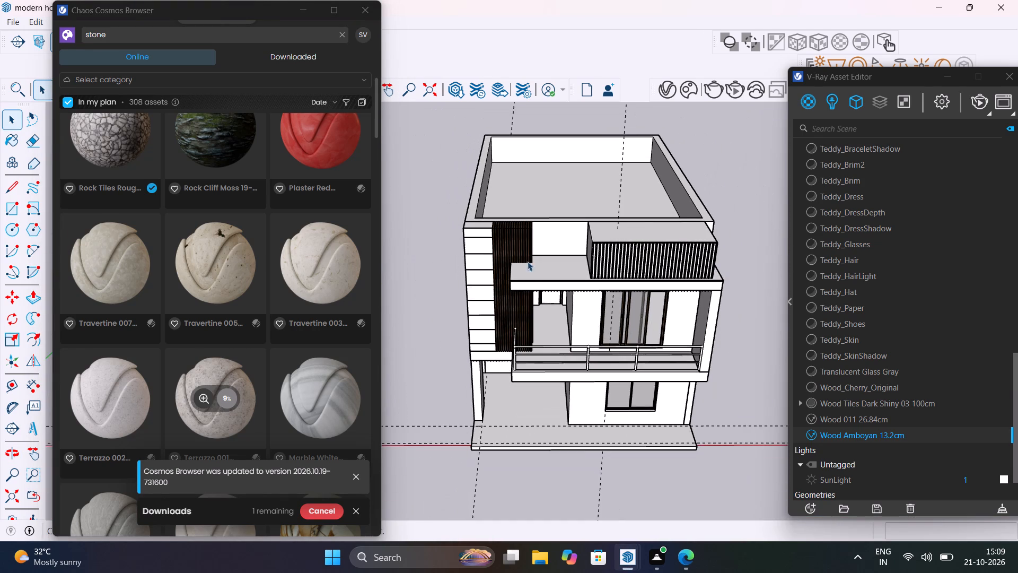
middle_click_drag(522, 279, 477, 202)
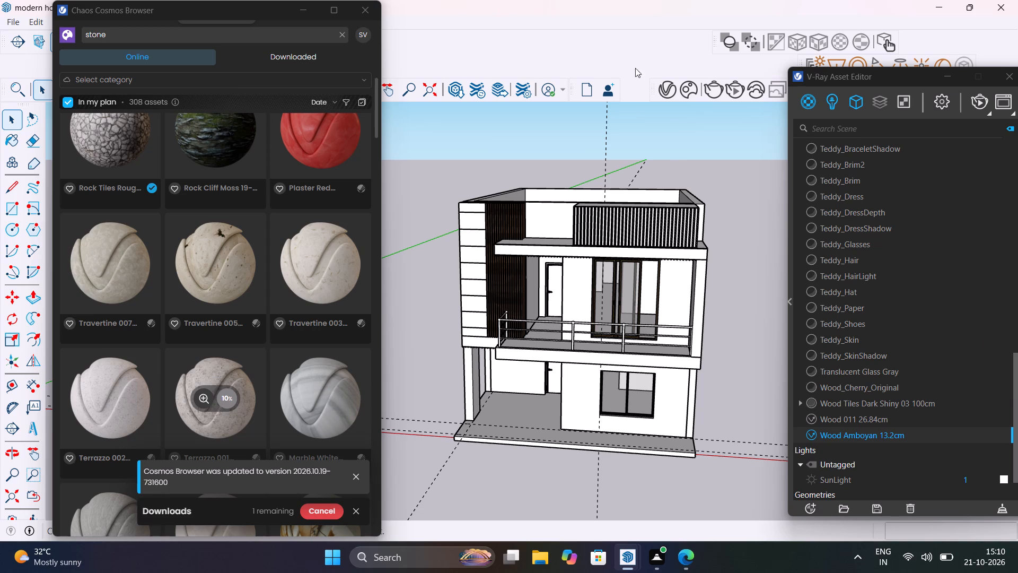
scroll(643, 163, "down", 1)
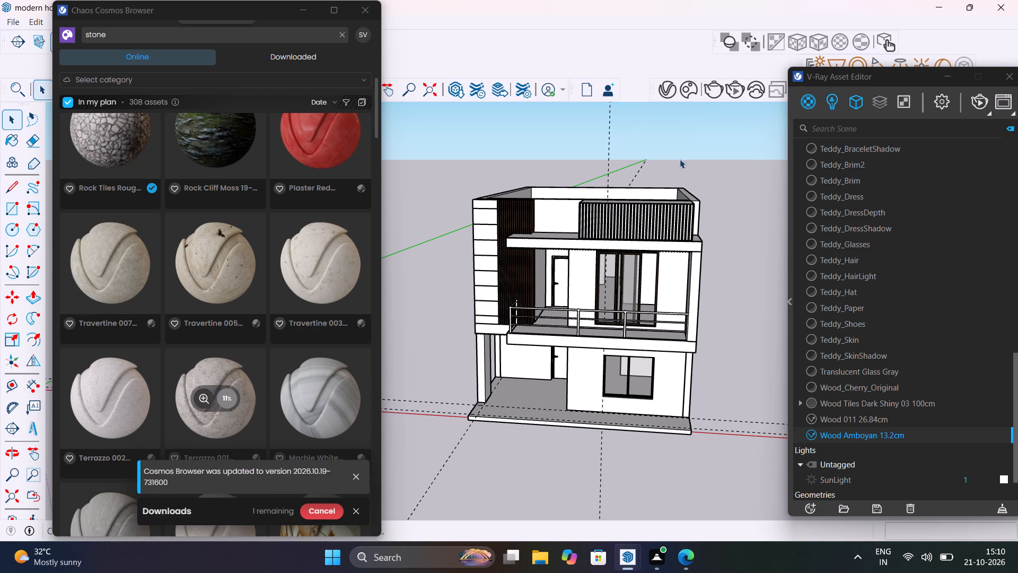
scroll(701, 150, "up", 2)
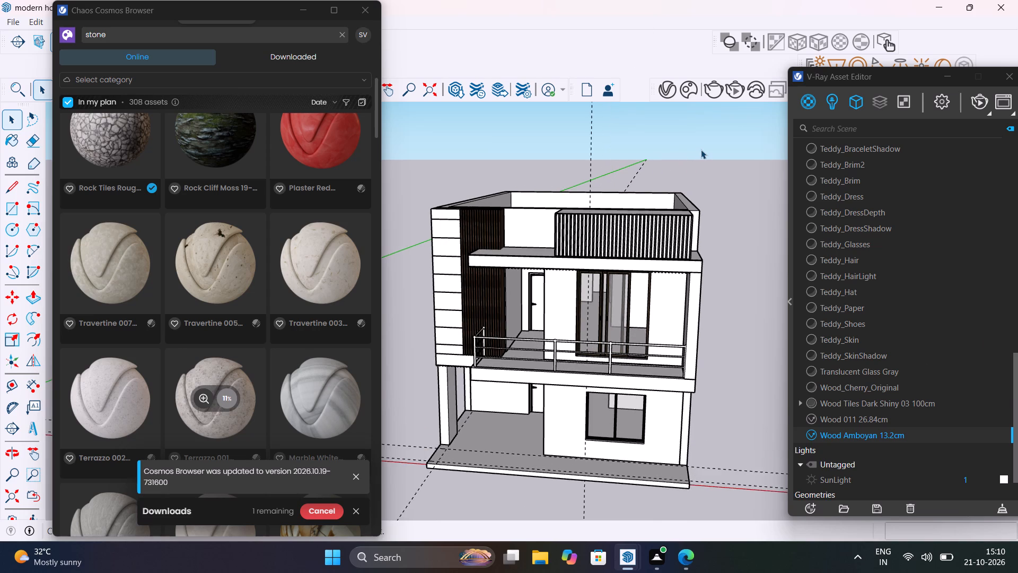
scroll(701, 150, "up", 2)
scroll(703, 352, "up", 10)
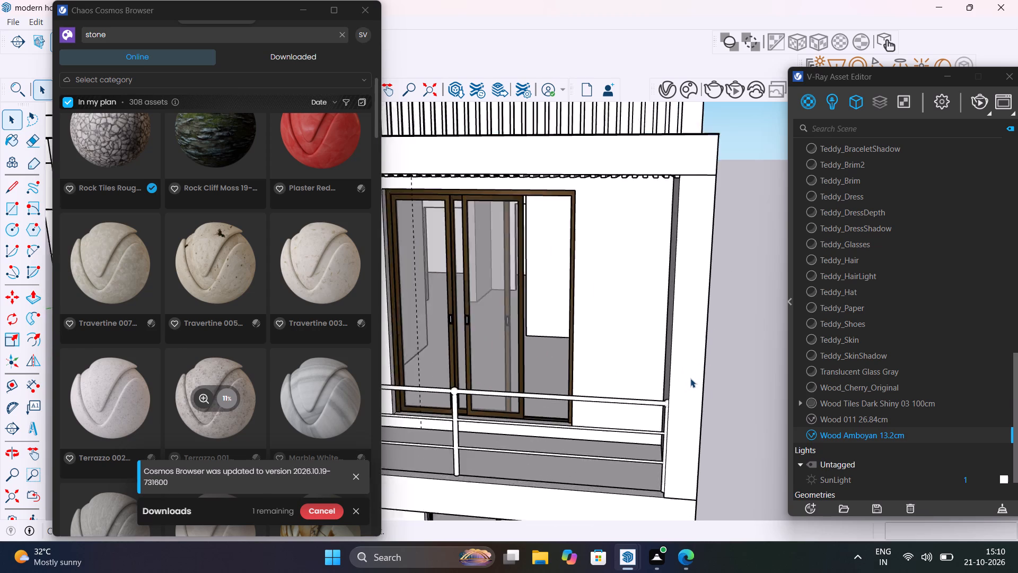
scroll(690, 378, "up", 6)
scroll(690, 378, "down", 16)
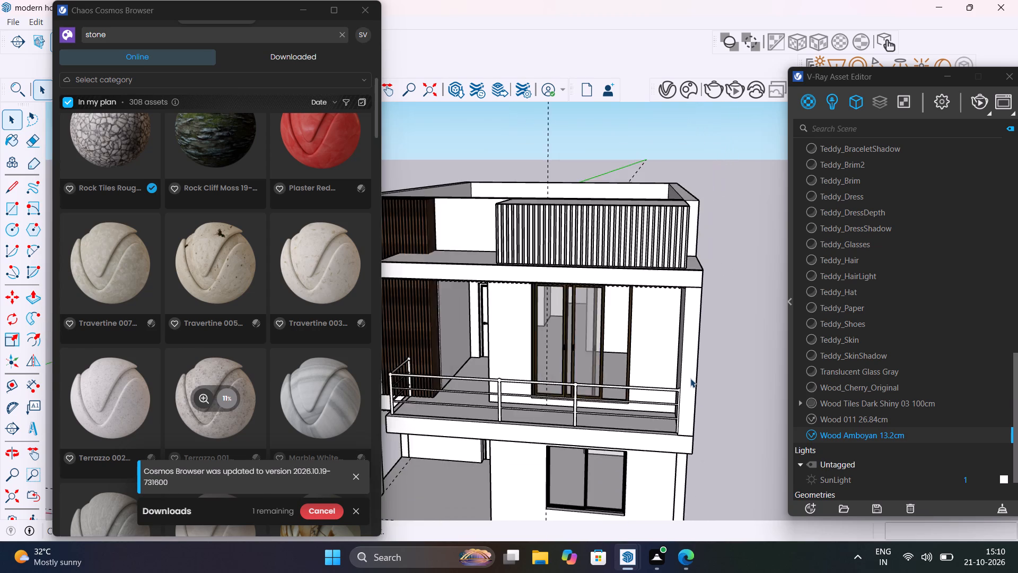
scroll(690, 378, "down", 5)
scroll(633, 481, "up", 16)
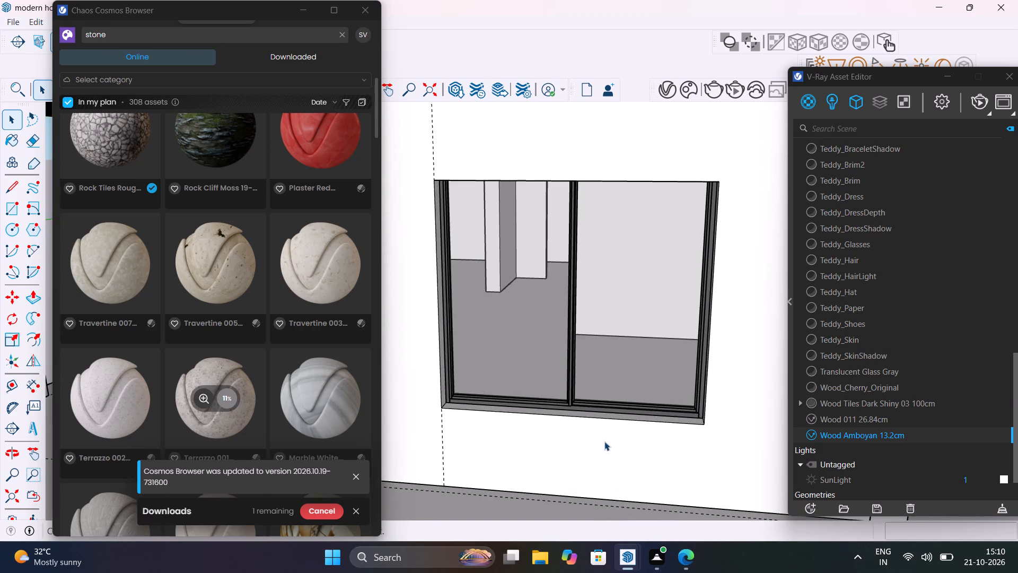
scroll(601, 431, "down", 4)
scroll(654, 346, "down", 7)
scroll(619, 378, "down", 8)
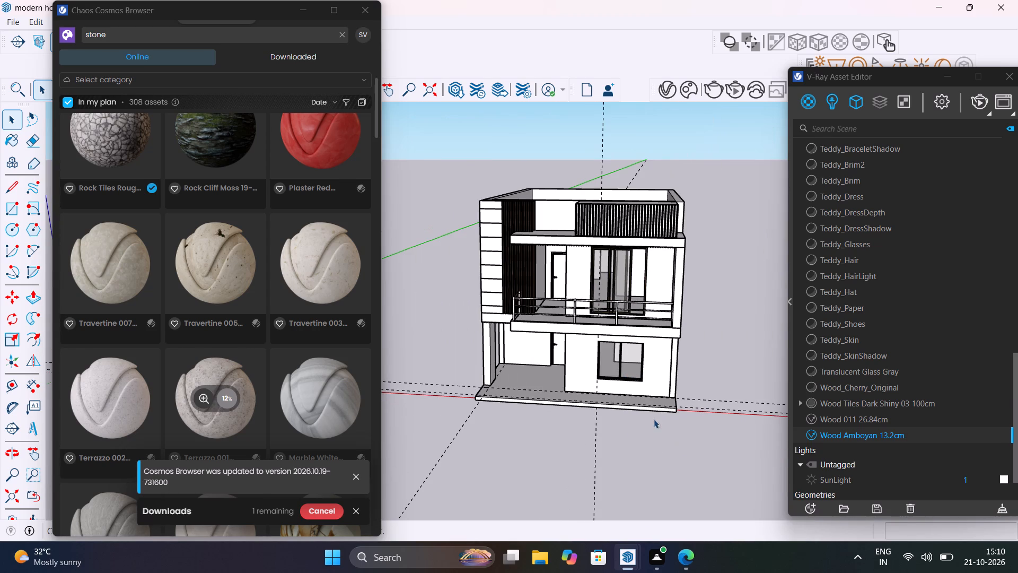
middle_click_drag(577, 438, 761, 402)
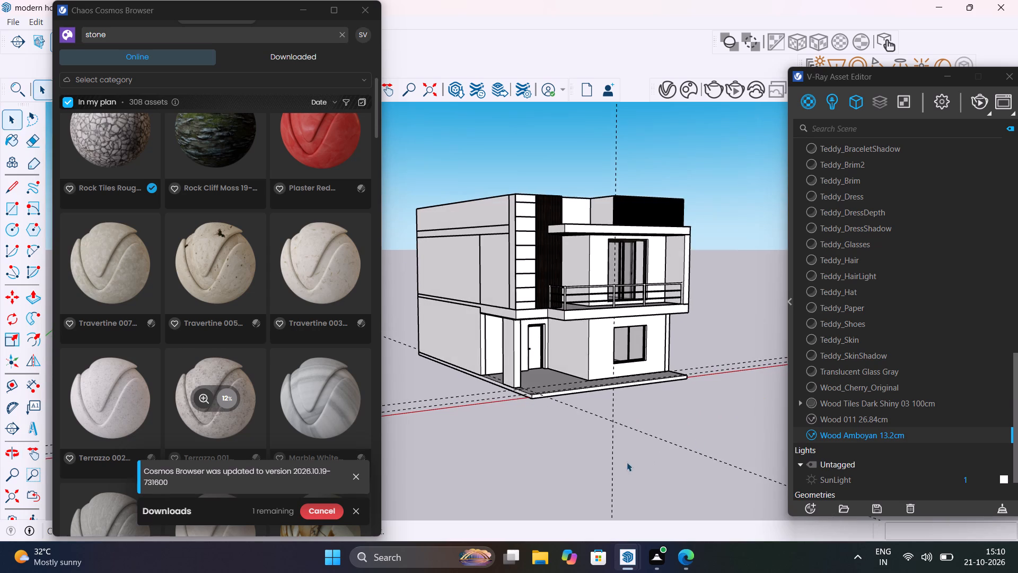
middle_click_drag(627, 462, 468, 429)
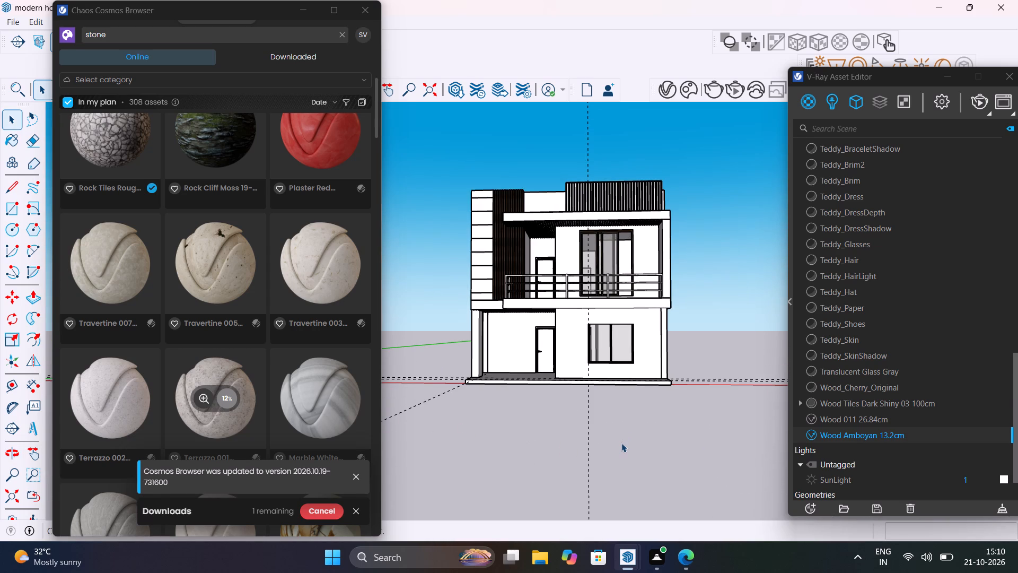
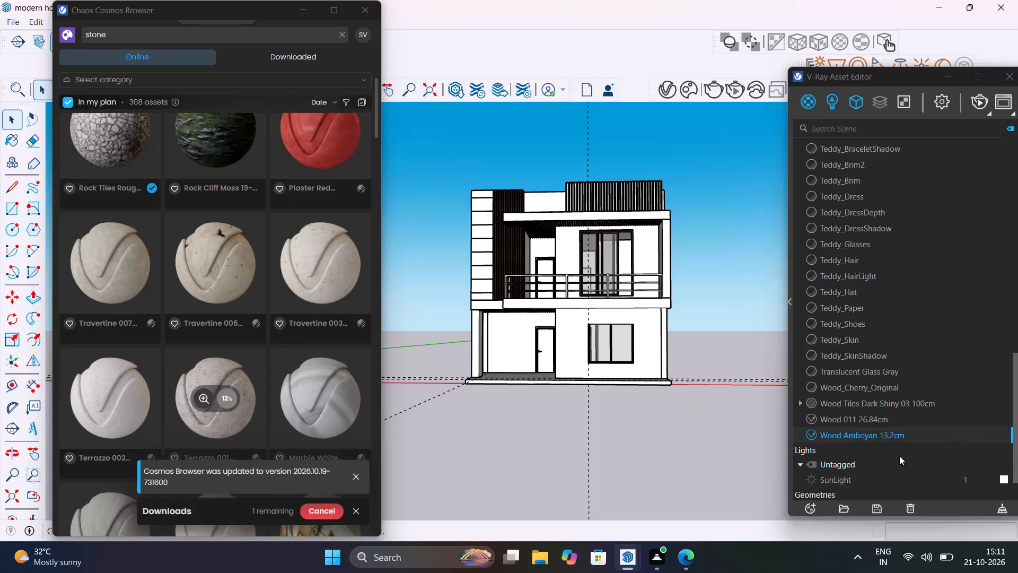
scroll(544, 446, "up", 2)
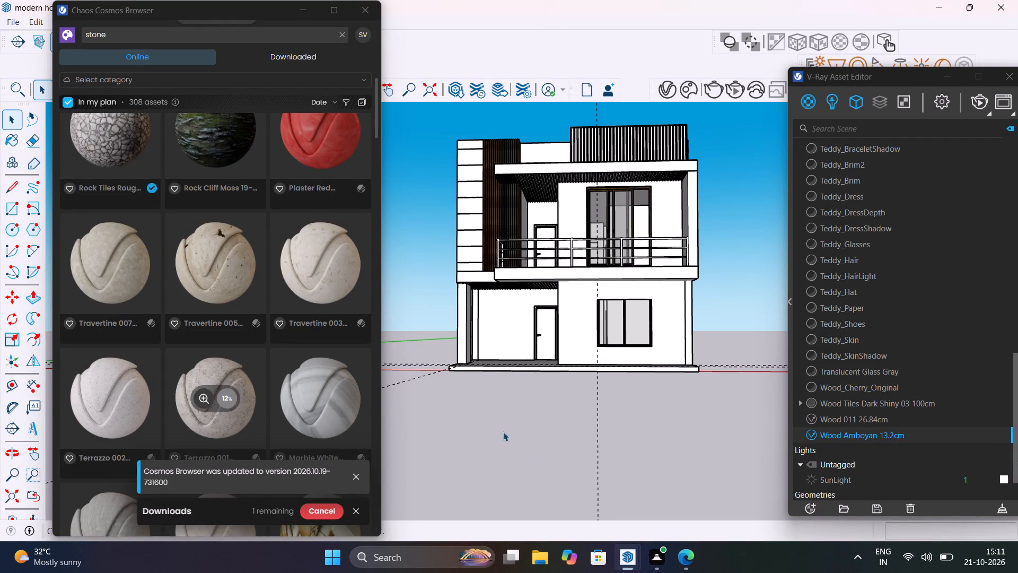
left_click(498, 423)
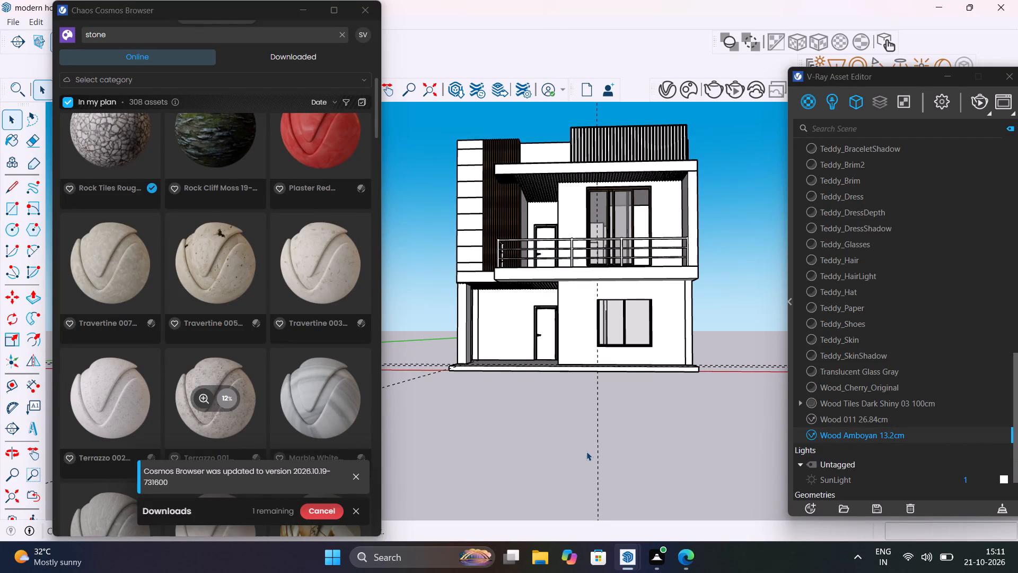
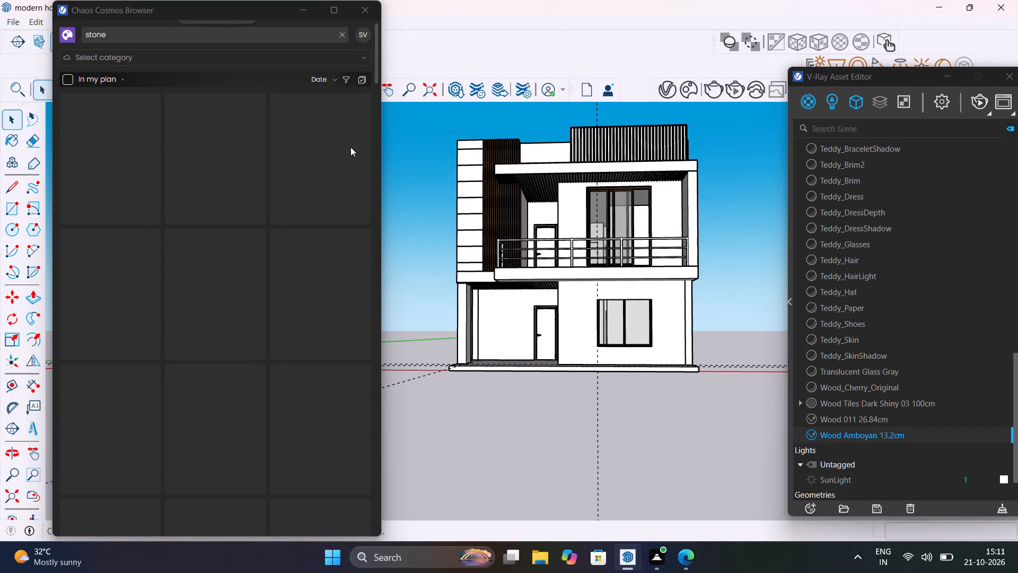
Reopen the Chaos Cosmos browser and look through the online stone materials.
left_click(371, 5)
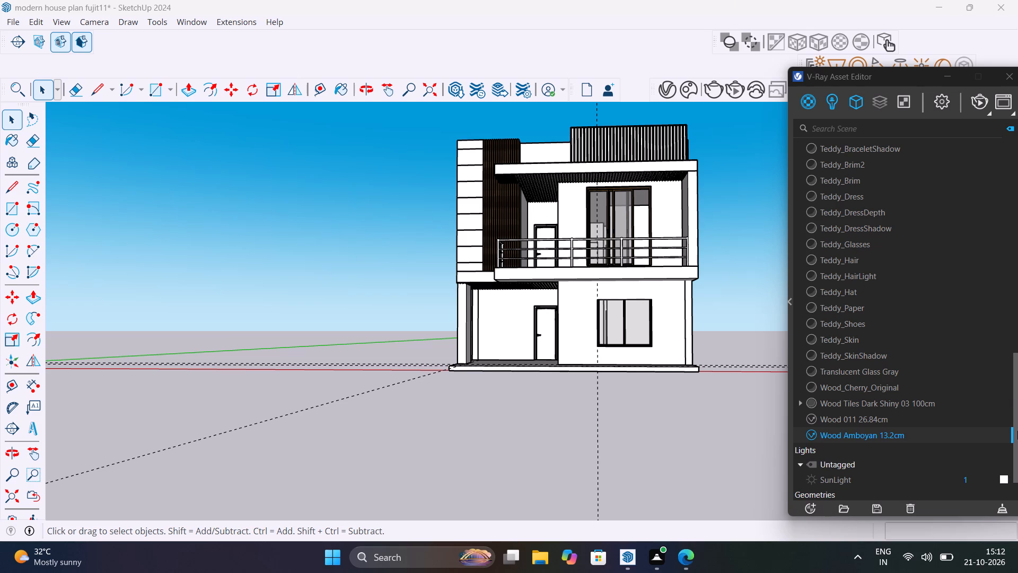
scroll(1017, 398, "down", 1)
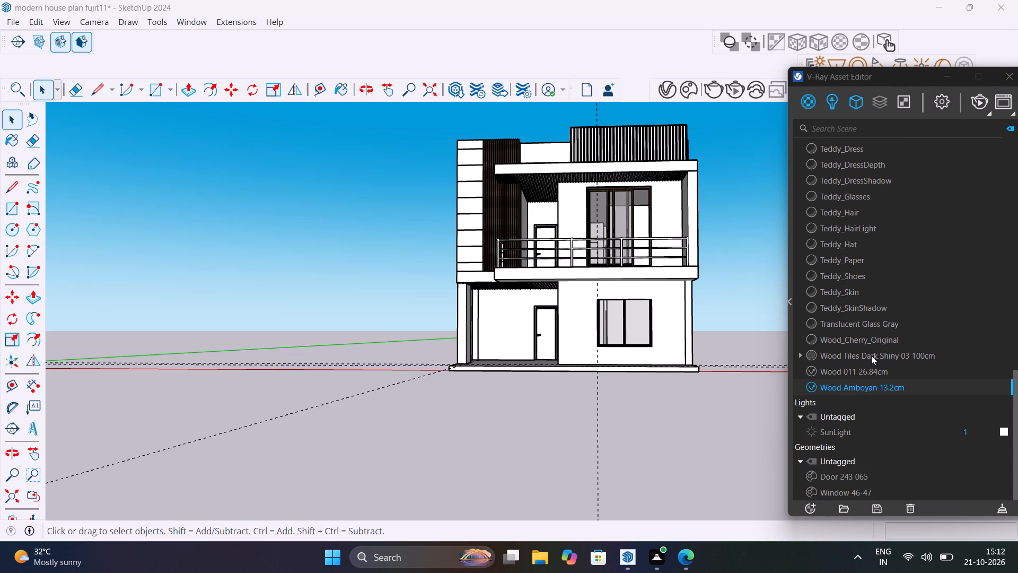
left_click(686, 88)
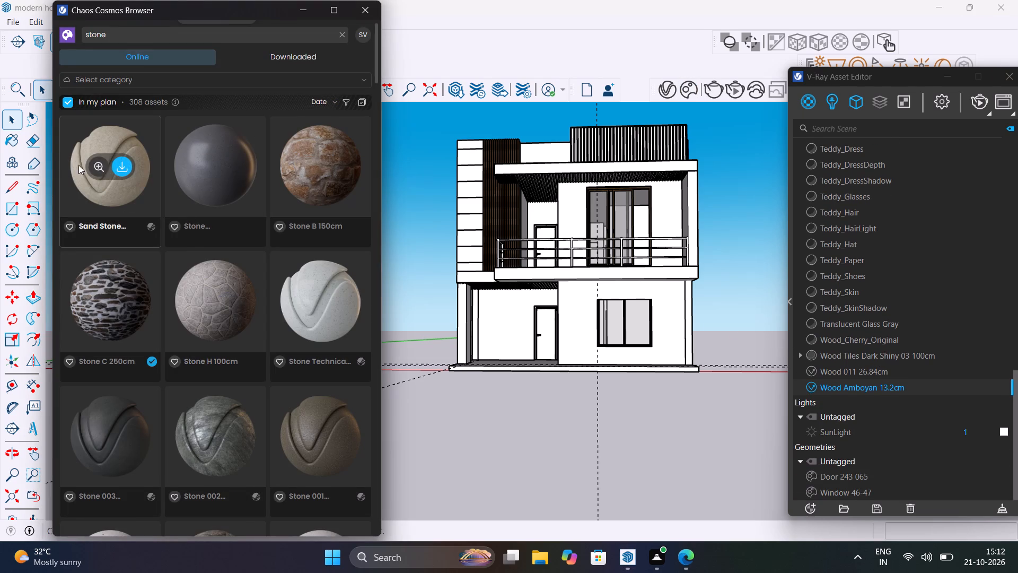
scroll(242, 297, "down", 4)
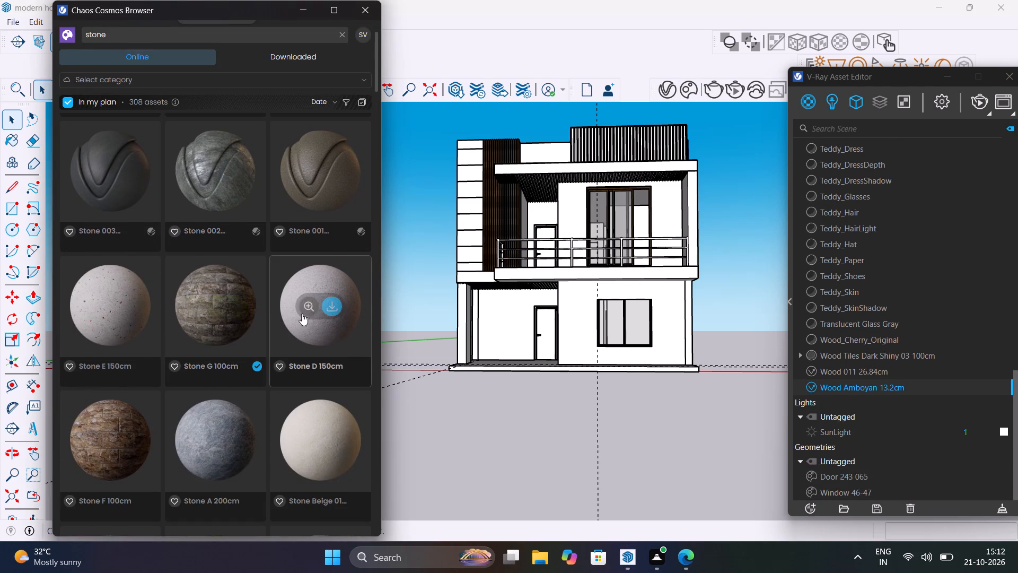
scroll(258, 361, "down", 8)
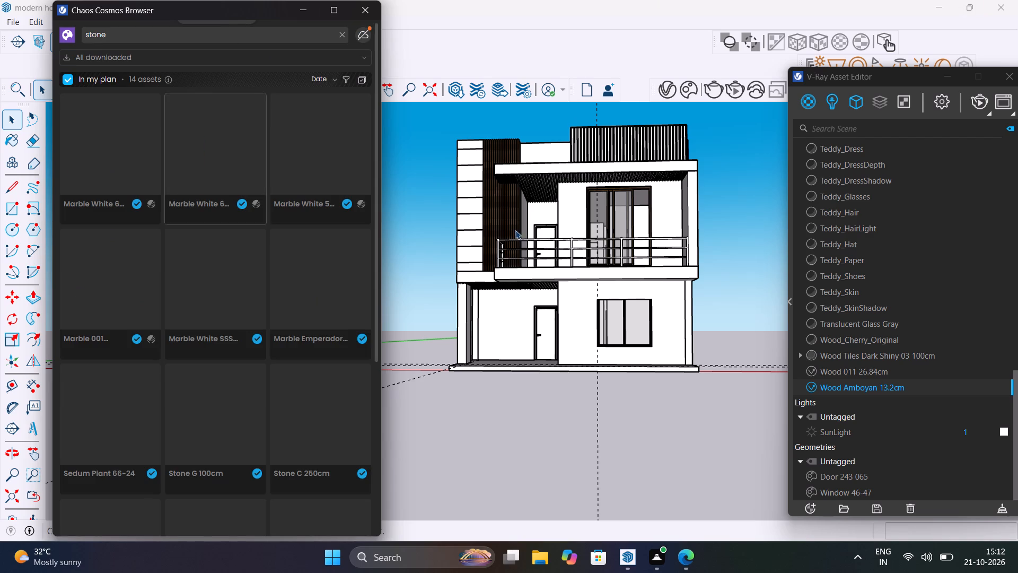
Look through the already downloaded assets matching stone for a usable facade finish.
scroll(264, 290, "up", 8)
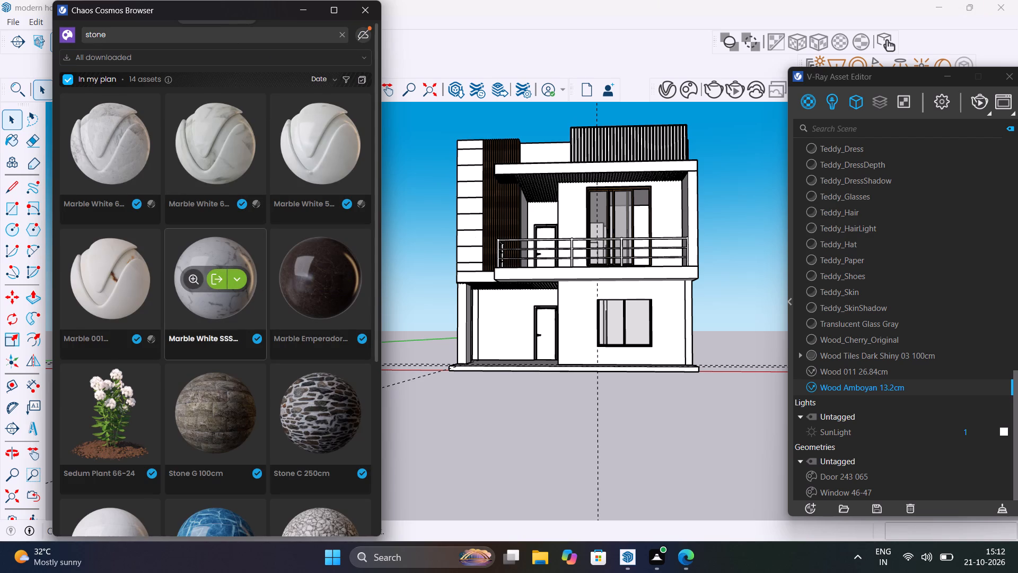
scroll(264, 289, "down", 8)
scroll(264, 290, "up", 15)
left_click(365, 60)
left_click(365, 61)
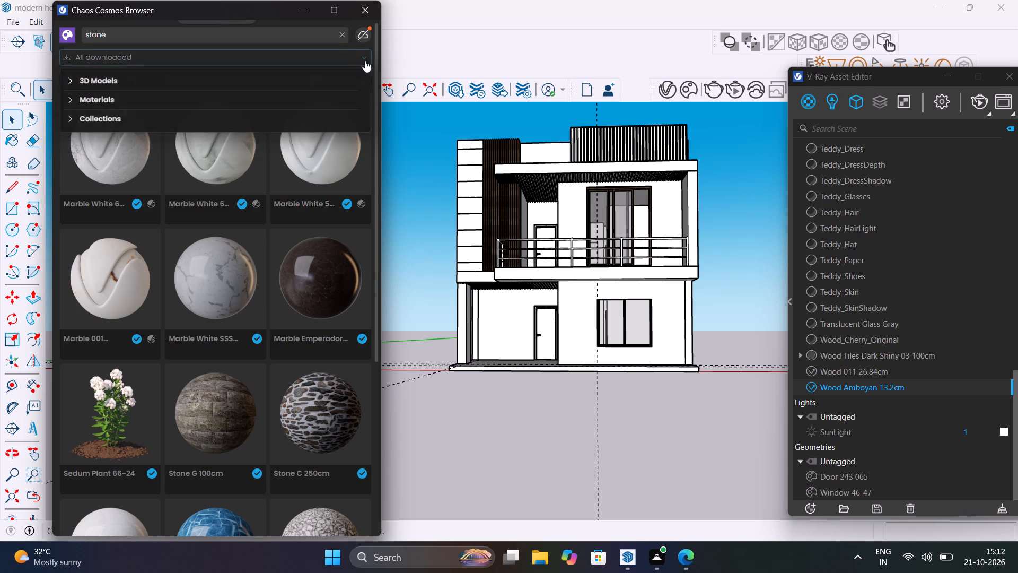
left_click(259, 35)
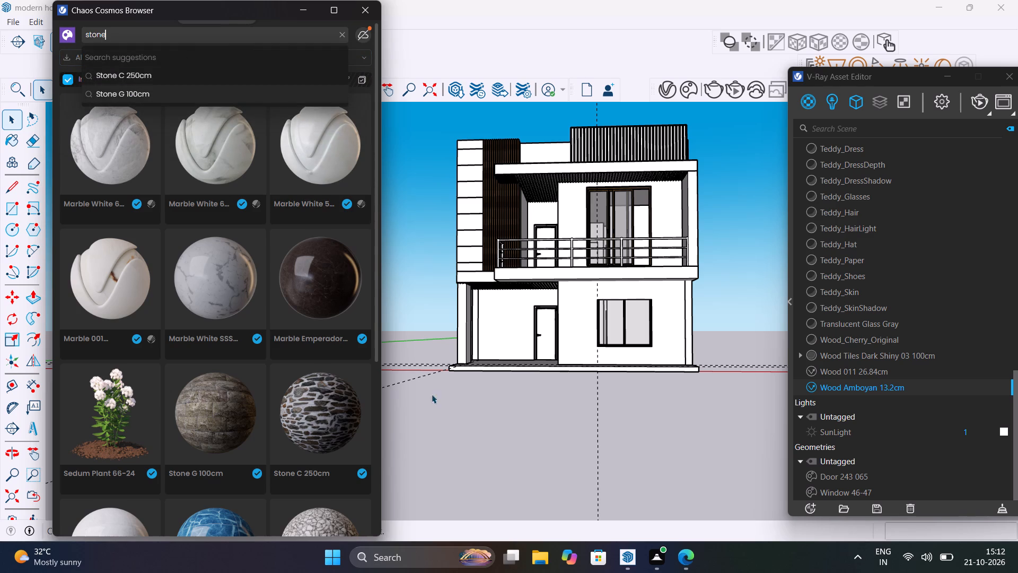
left_click(442, 436)
scroll(162, 92, "up", 9)
scroll(162, 92, "down", 4)
scroll(162, 144, "up", 4)
scroll(162, 144, "down", 20)
scroll(162, 144, "down", 3)
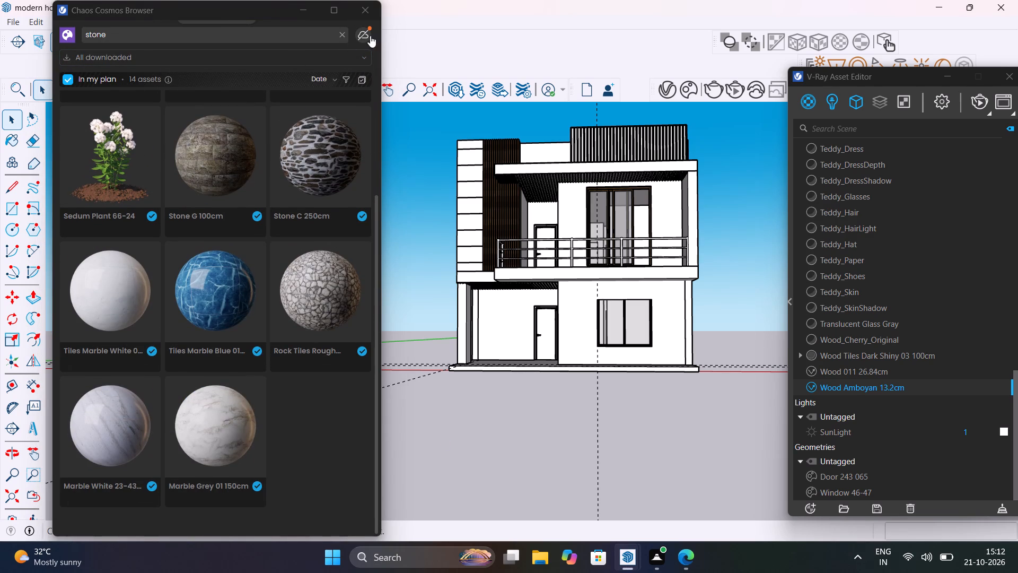
Open the Chaos Cosmos settings and examine the download folder and proxy connection options.
left_click(367, 31)
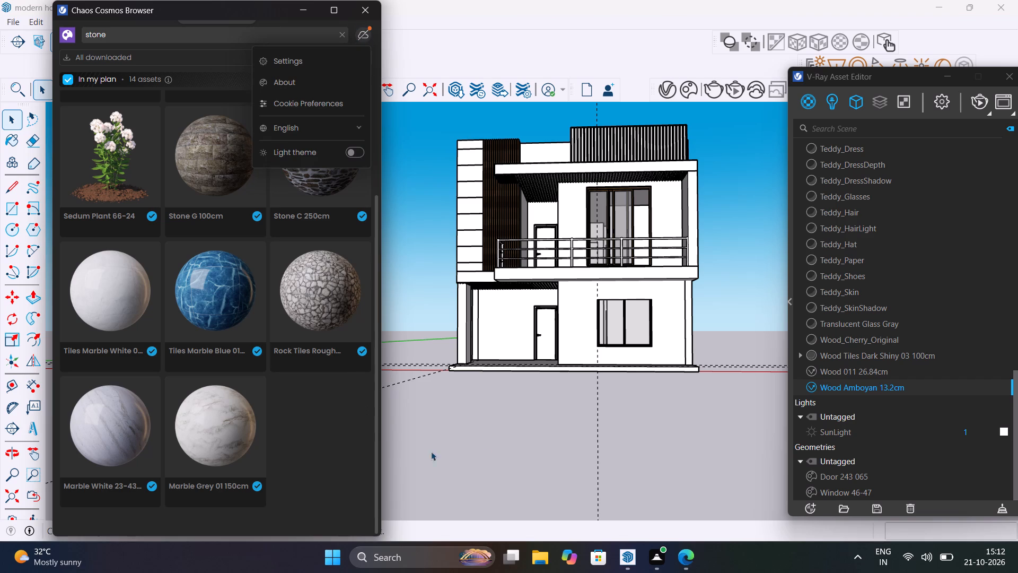
left_click(565, 474)
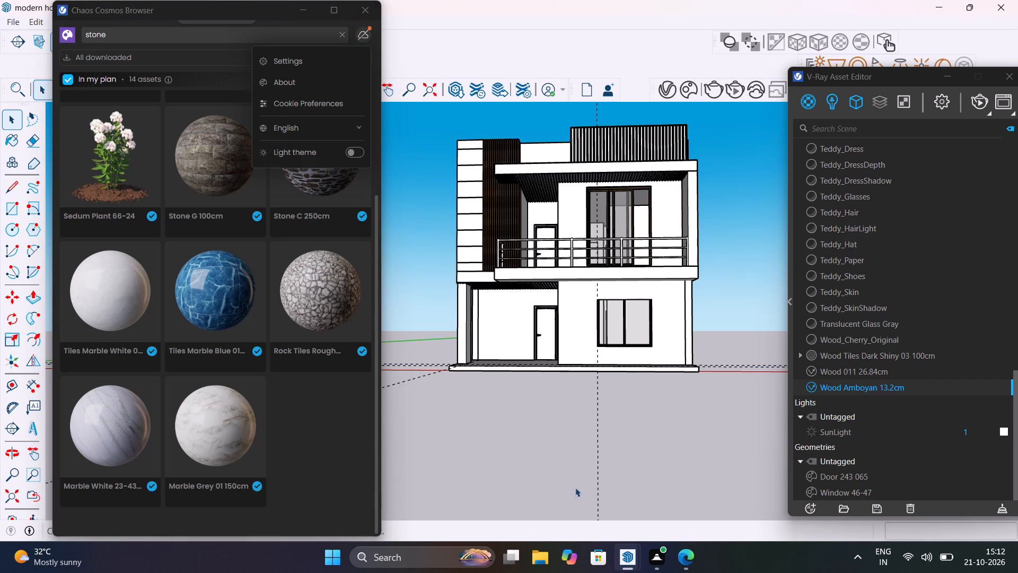
left_click(537, 465)
left_click(357, 33)
triple_click(357, 34)
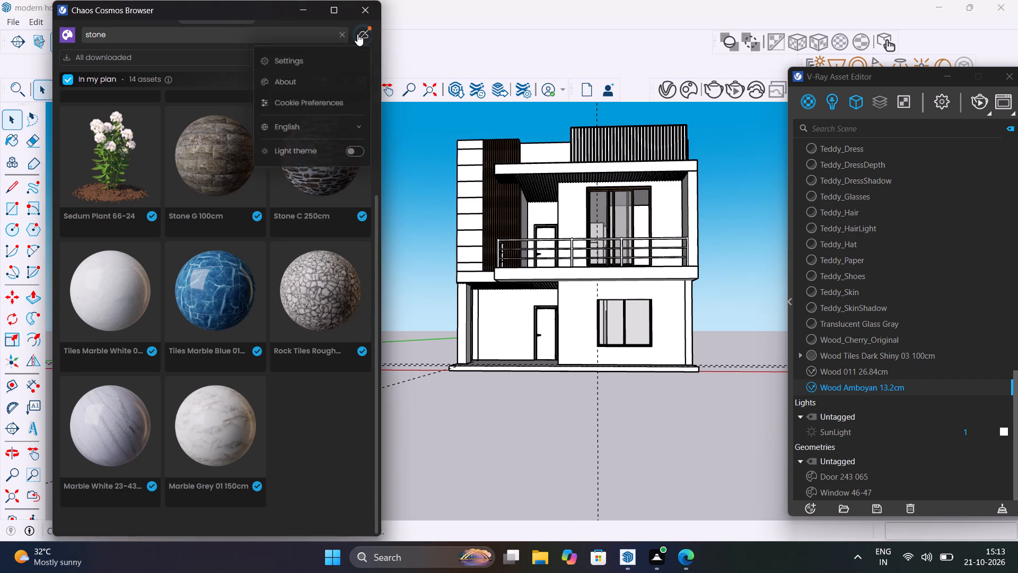
left_click(357, 34)
left_click(357, 34)
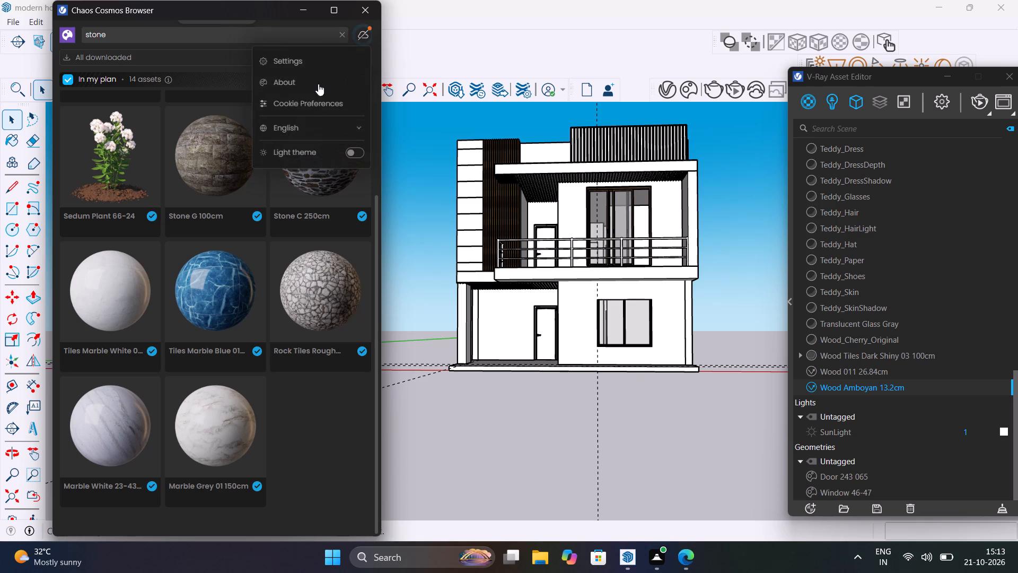
left_click(317, 62)
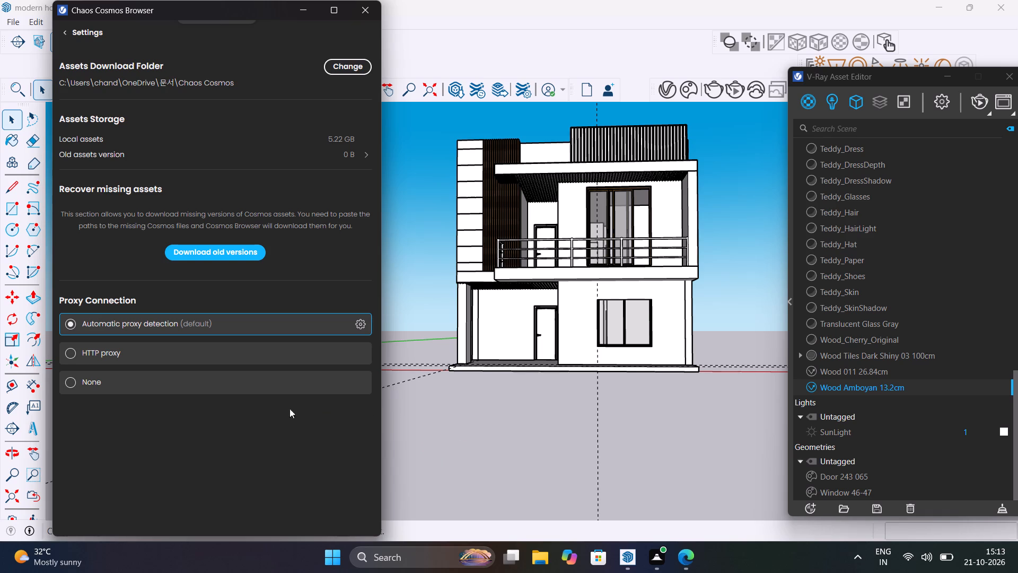
left_click(265, 380)
left_click(532, 458)
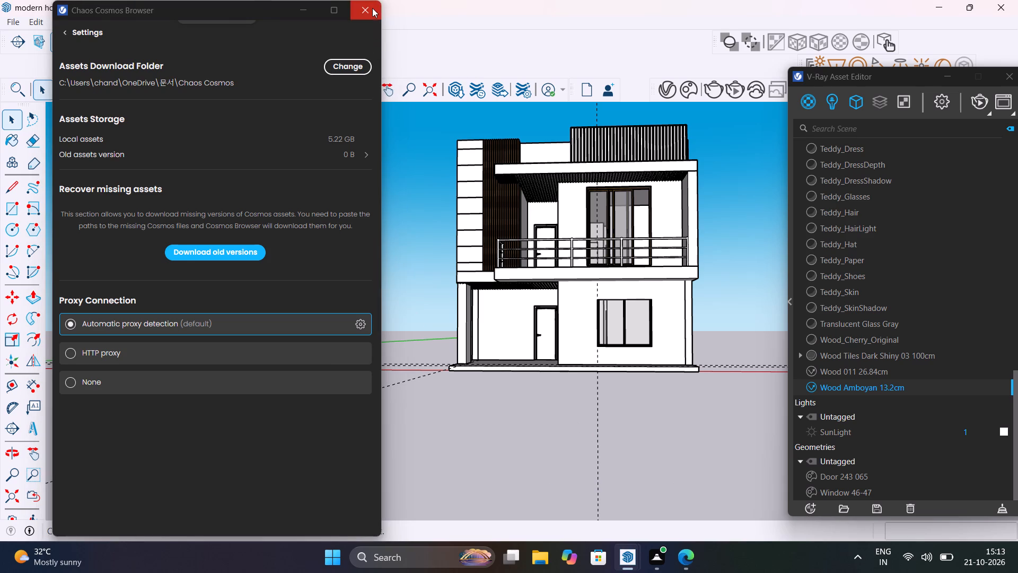
Reopen the Chaos Cosmos browser, leave its settings and return to the online stone assets.
left_click(372, 7)
left_click(686, 85)
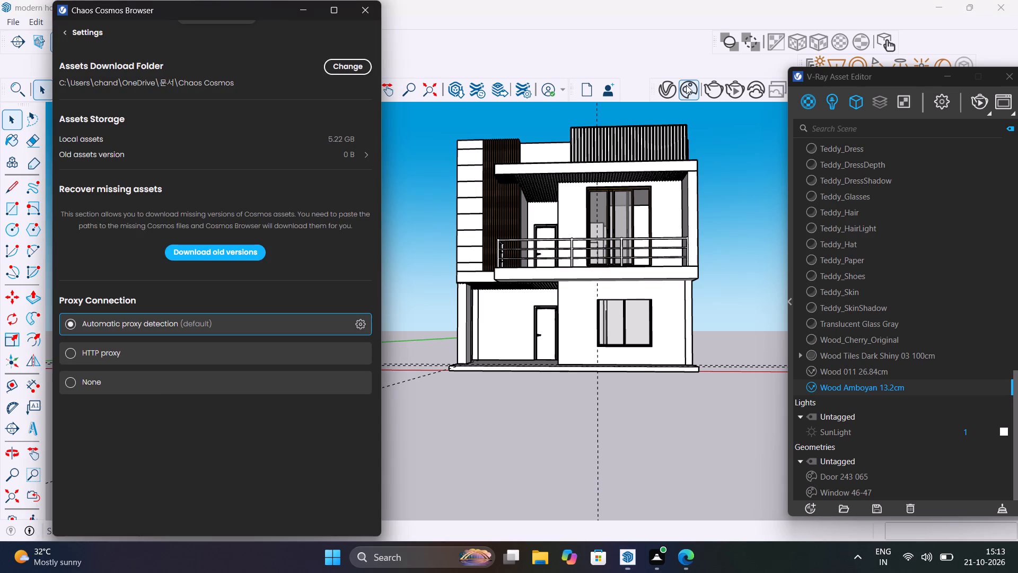
left_click(66, 31)
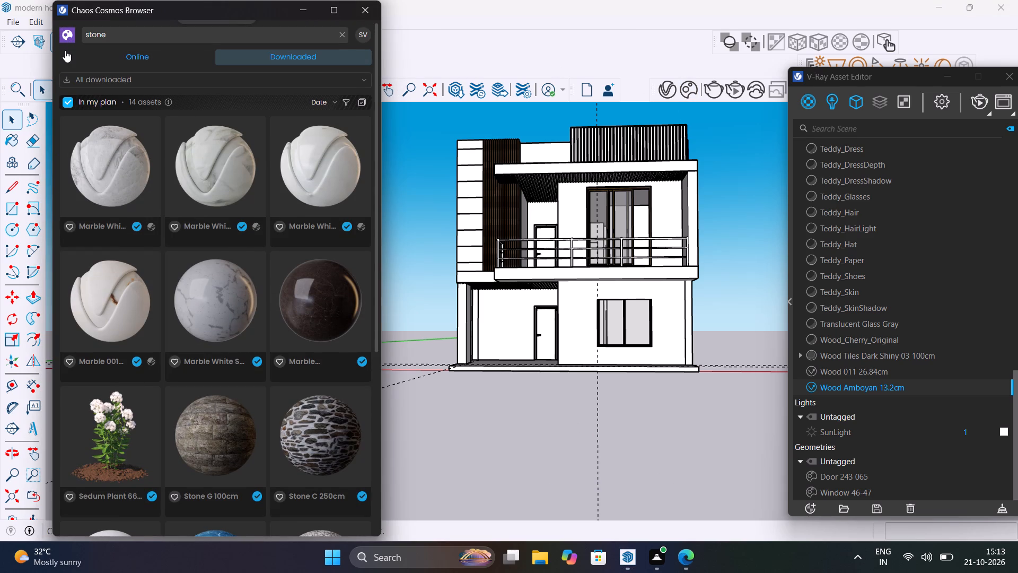
left_click(149, 58)
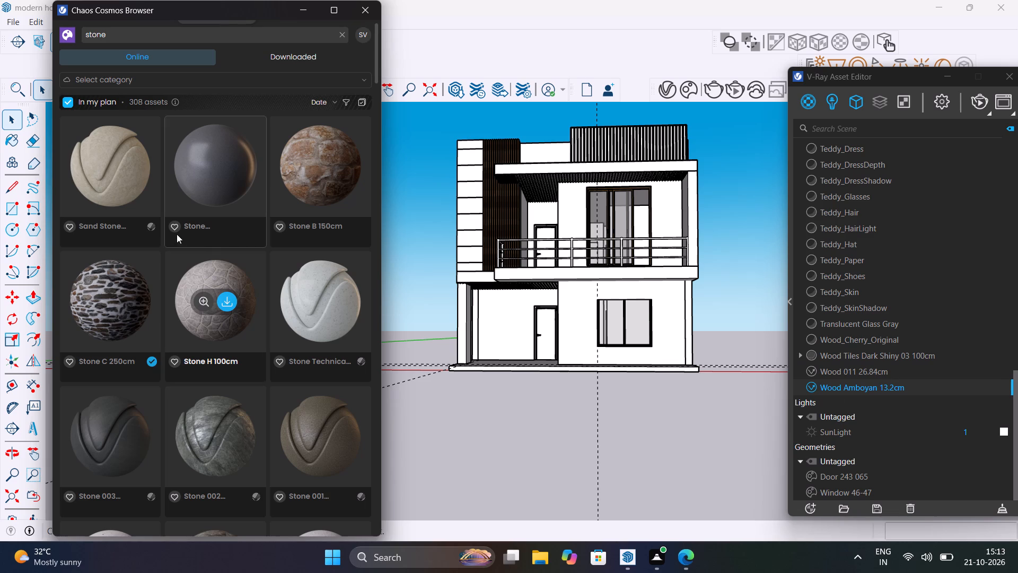
Examine the online stone, travertine, terrazzo, marble and granite materials for a facade finish.
scroll(204, 274, "down", 5)
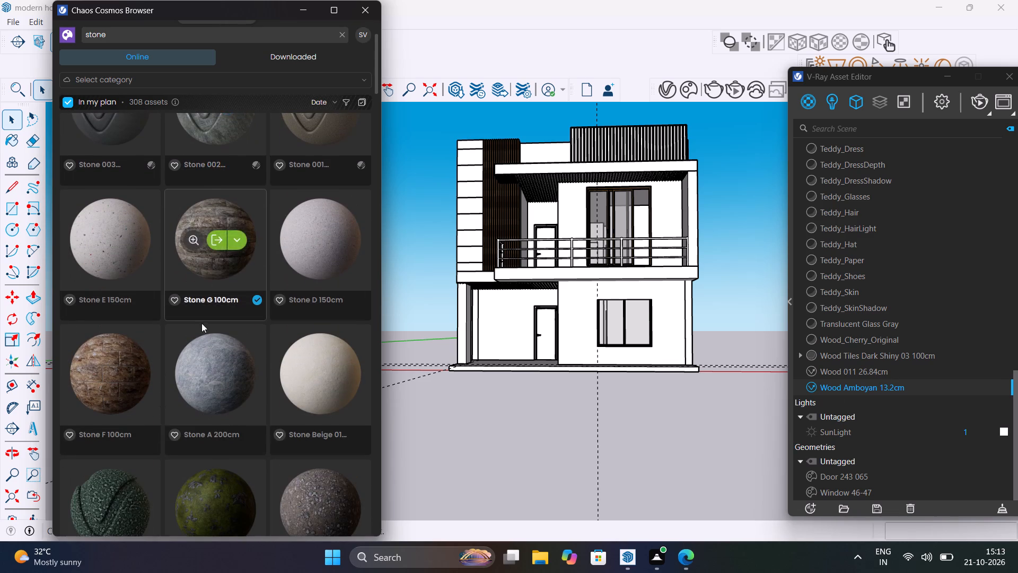
scroll(201, 335, "down", 8)
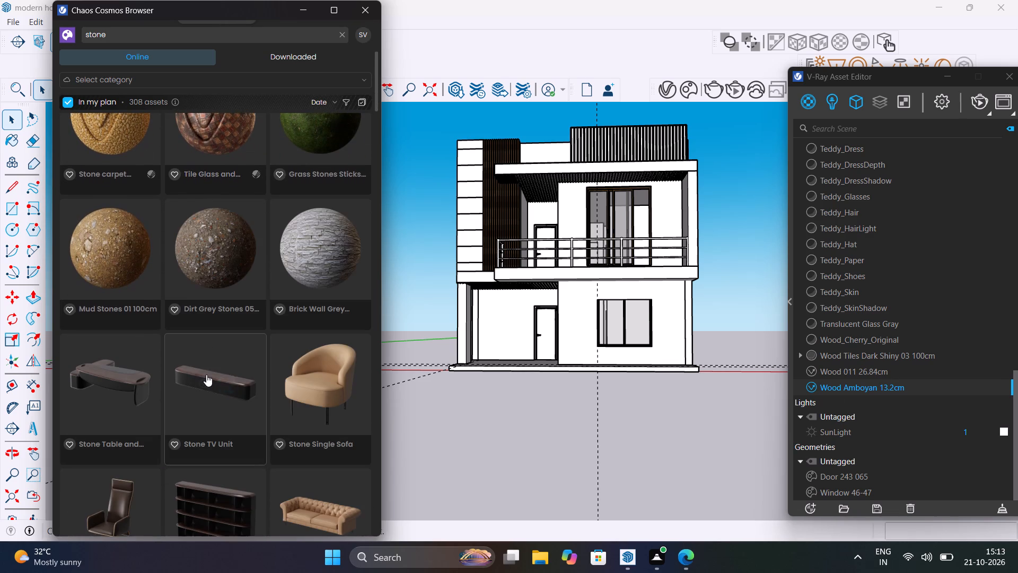
scroll(206, 375, "down", 13)
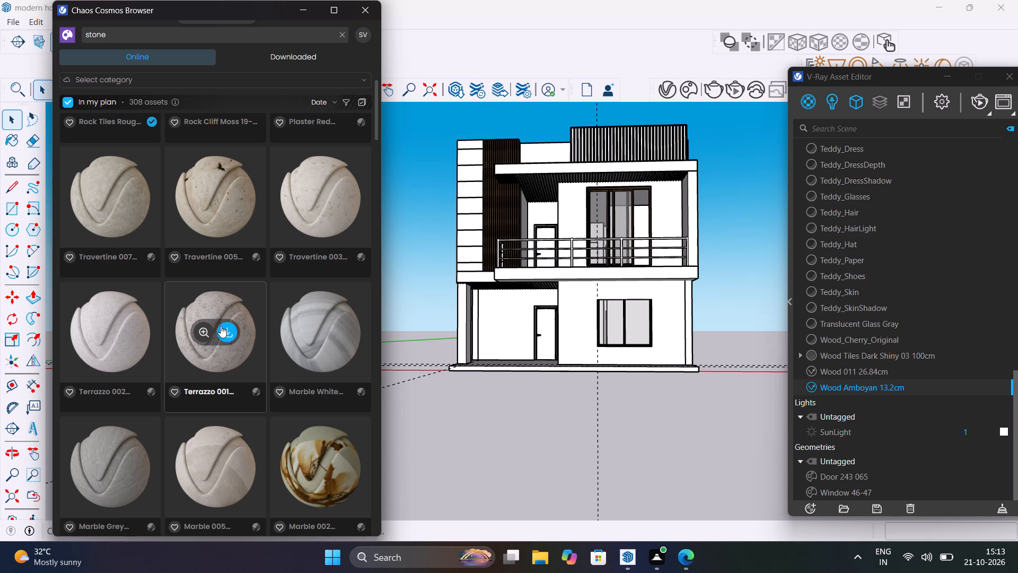
scroll(225, 328, "down", 3)
scroll(225, 328, "up", 3)
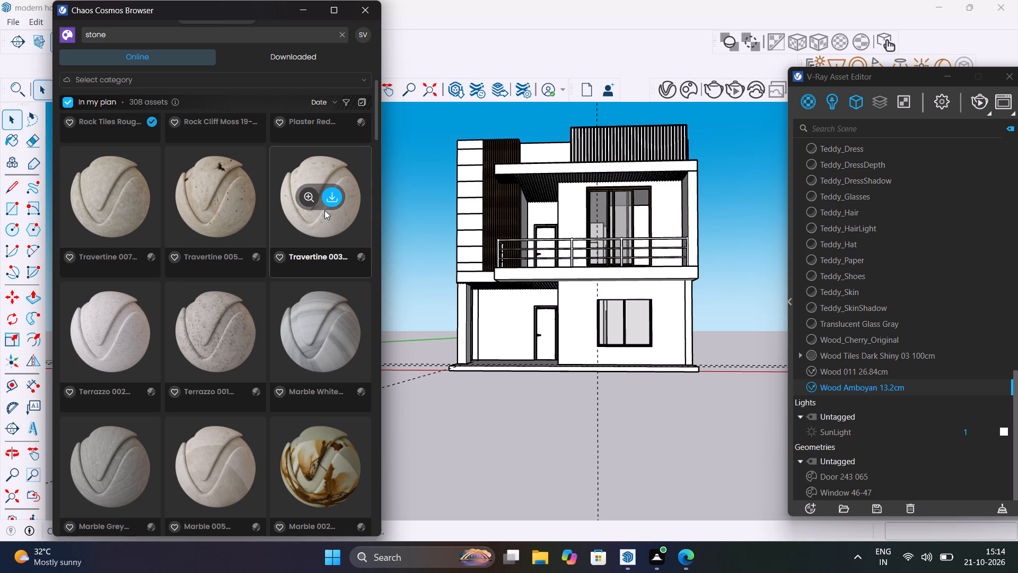
scroll(279, 272, "down", 3)
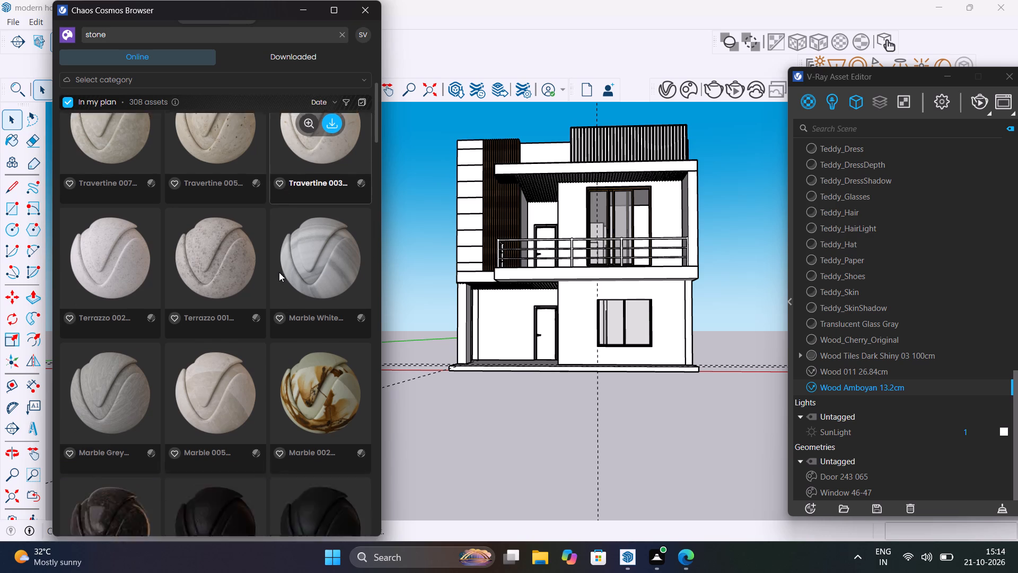
scroll(279, 273, "down", 7)
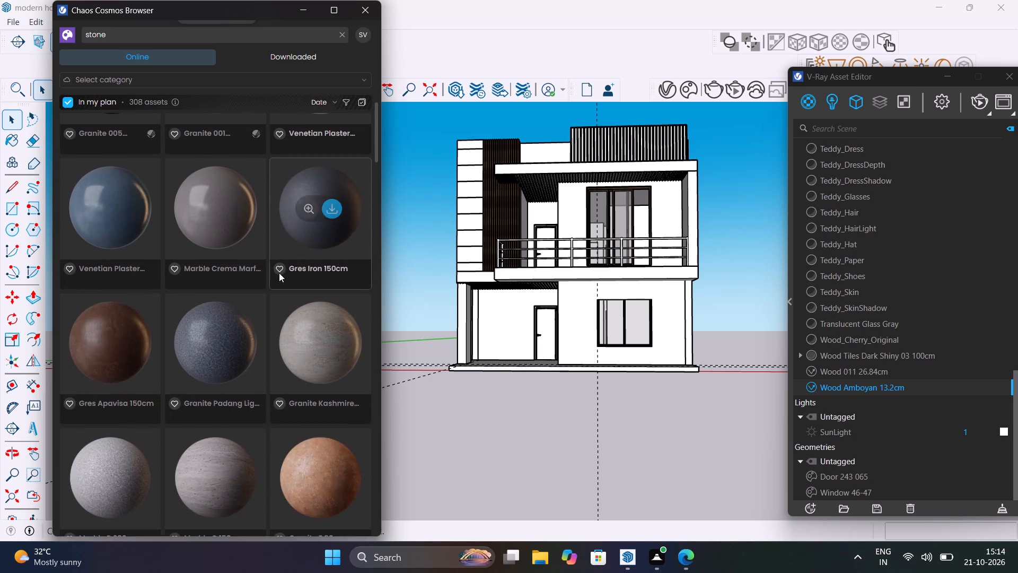
scroll(279, 273, "up", 3)
scroll(207, 329, "down", 2)
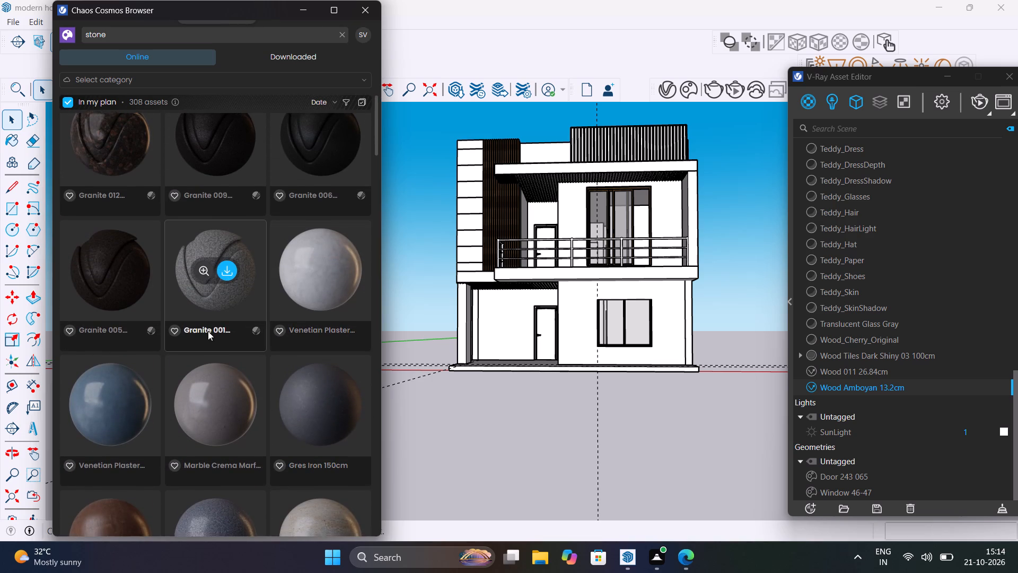
Start downloading the Marble C 150cm material from the online stone assets.
scroll(208, 331, "down", 7)
scroll(208, 332, "up", 4)
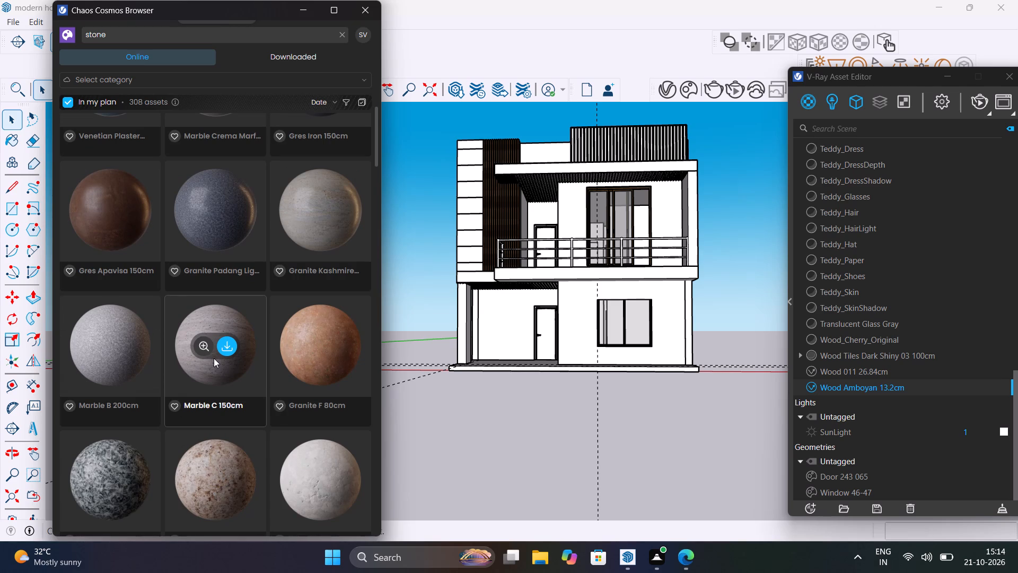
left_click(228, 349)
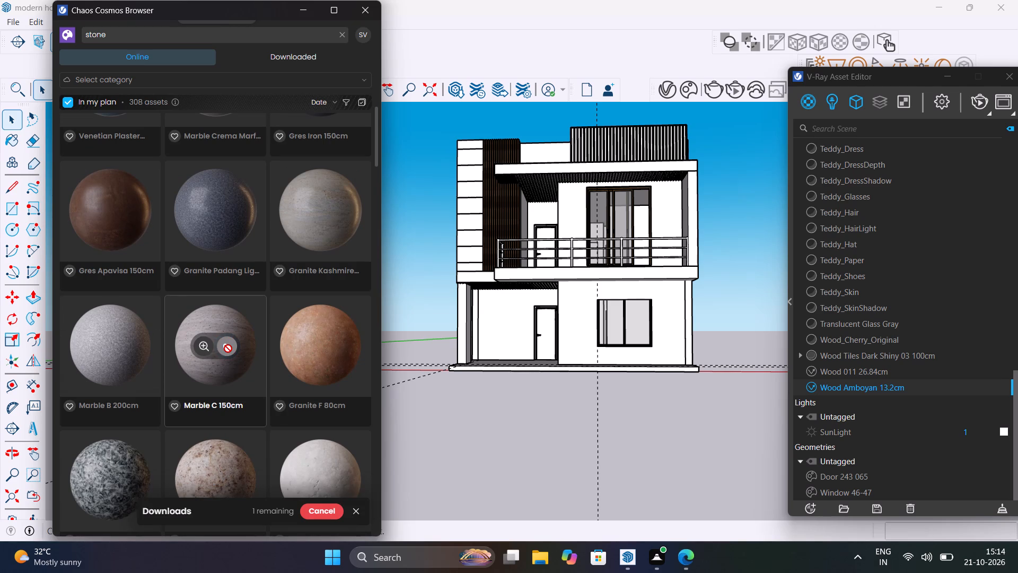
scroll(220, 395, "down", 6)
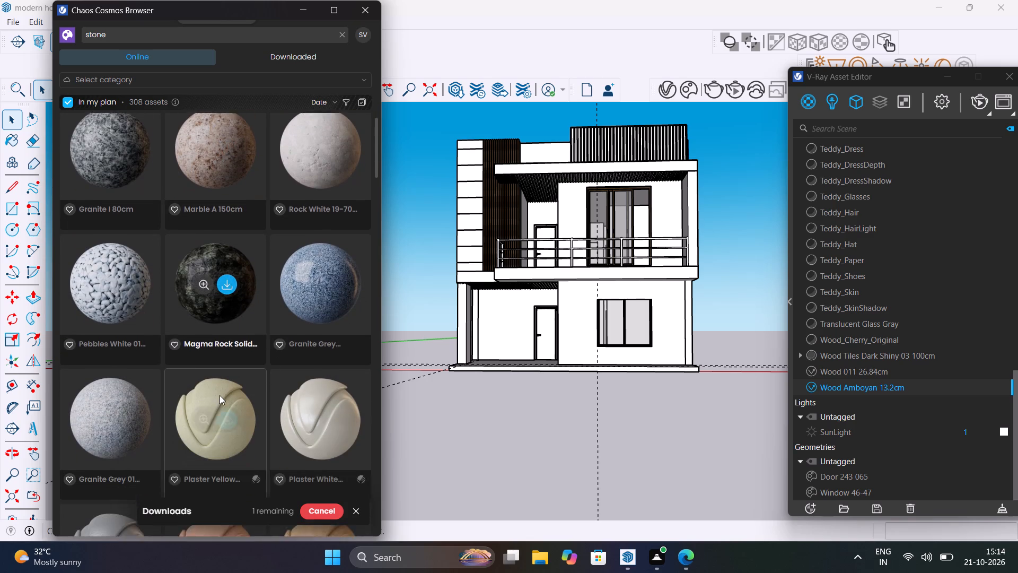
scroll(220, 395, "up", 6)
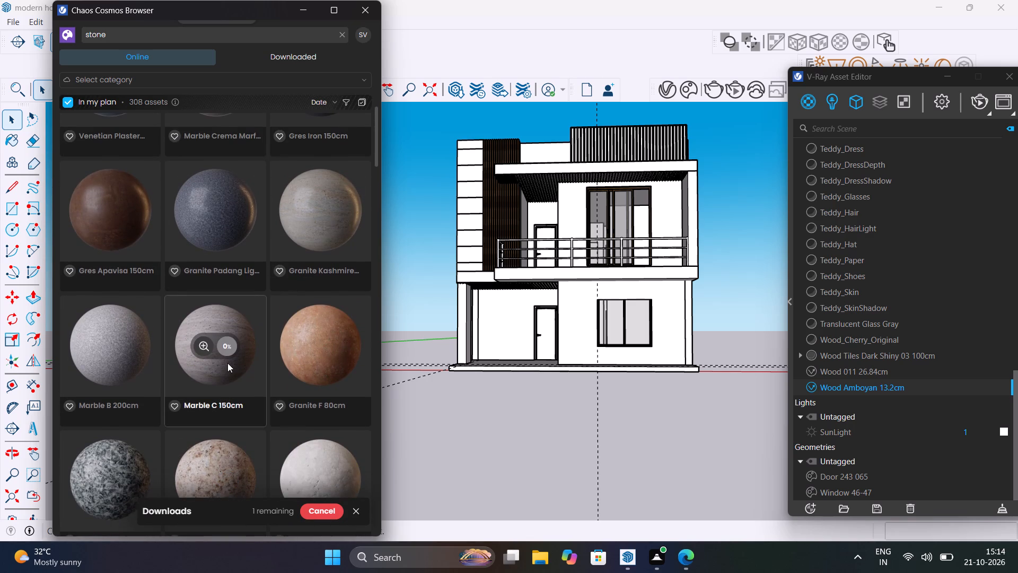
scroll(227, 363, "up", 1)
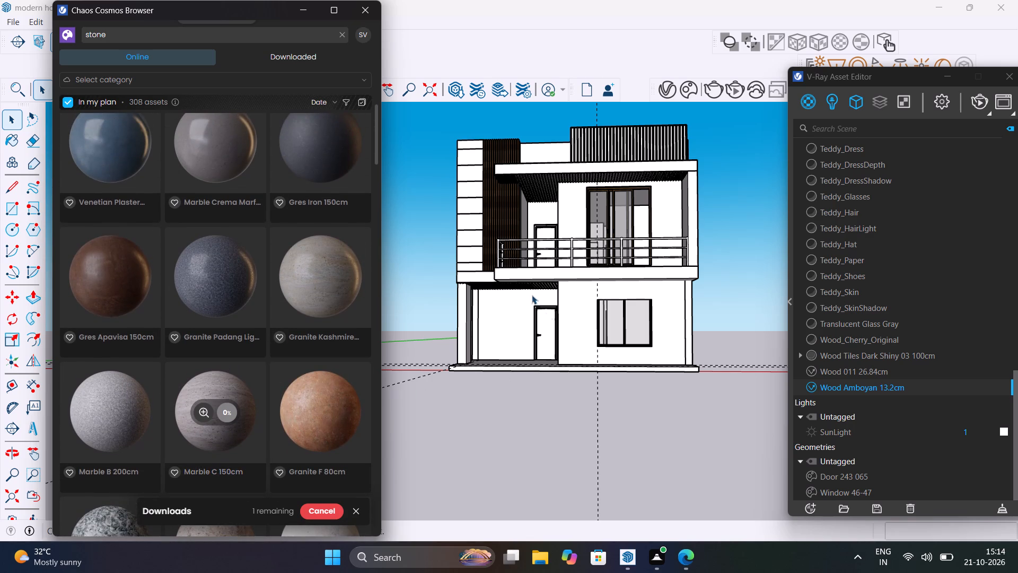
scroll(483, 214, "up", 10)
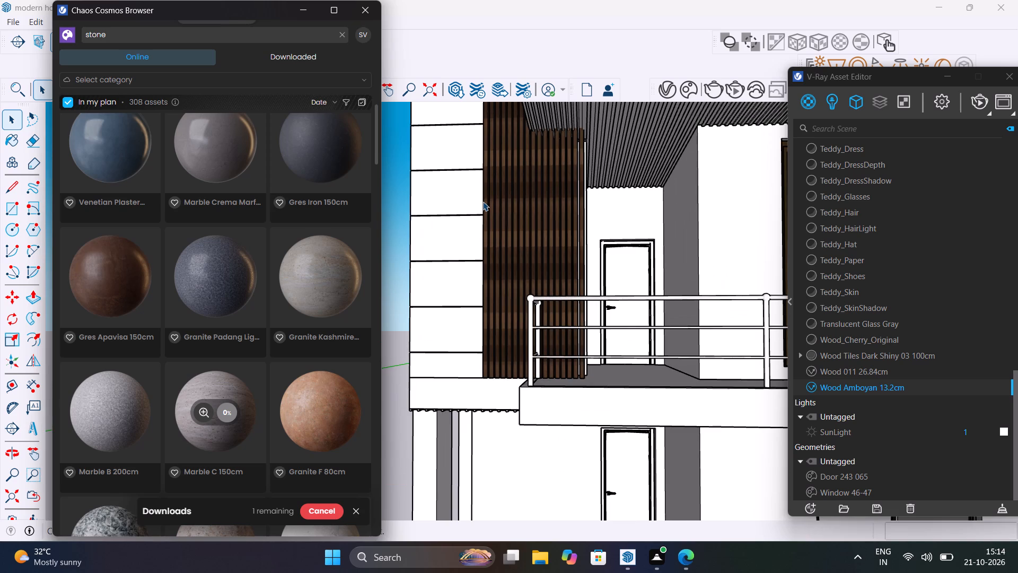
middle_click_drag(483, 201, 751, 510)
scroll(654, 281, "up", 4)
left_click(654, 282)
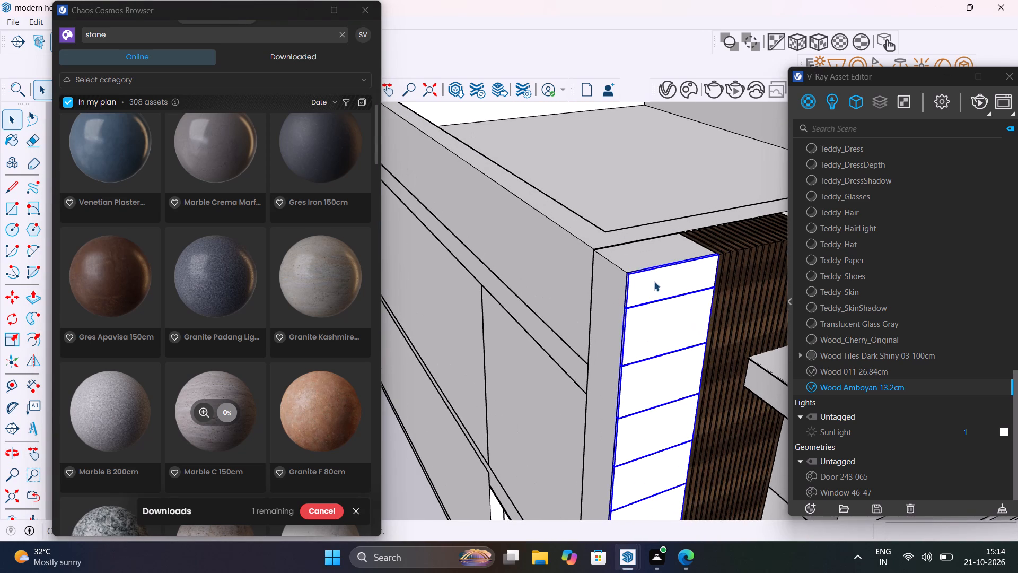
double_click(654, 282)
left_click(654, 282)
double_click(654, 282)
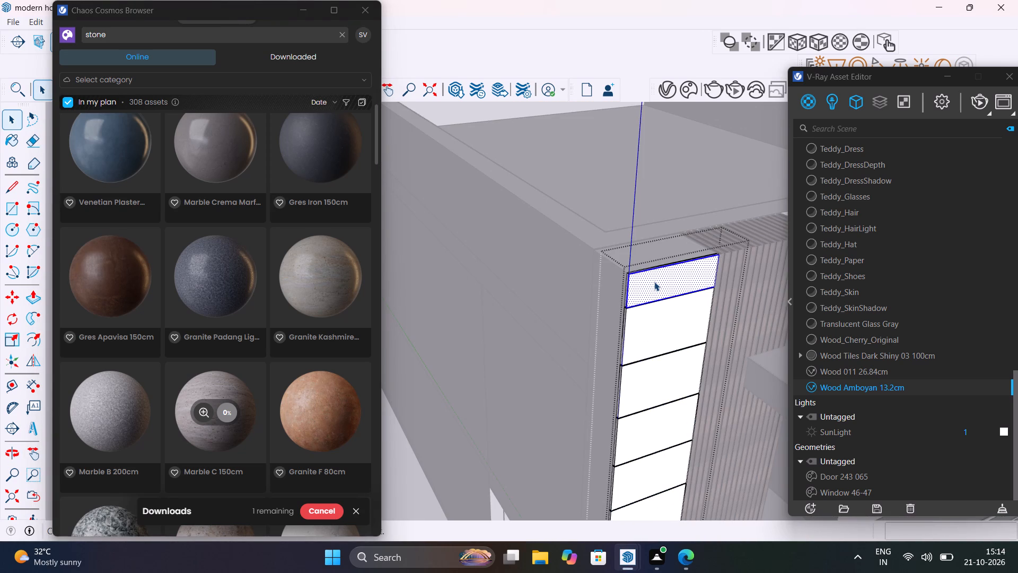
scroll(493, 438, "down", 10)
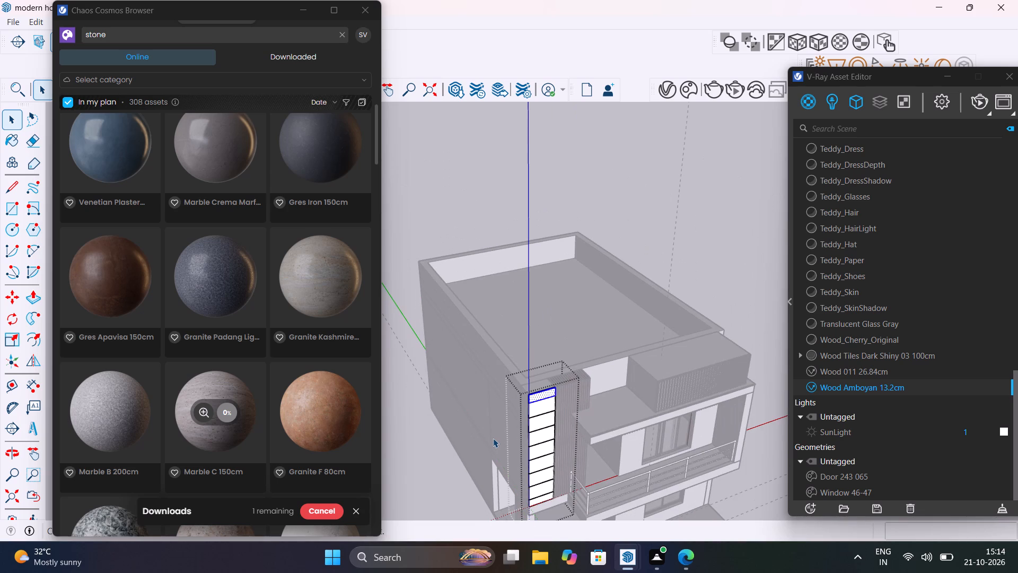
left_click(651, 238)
Select the whole grooved panel beside the wood slats at the facade's upper corner.
scroll(559, 379, "up", 6)
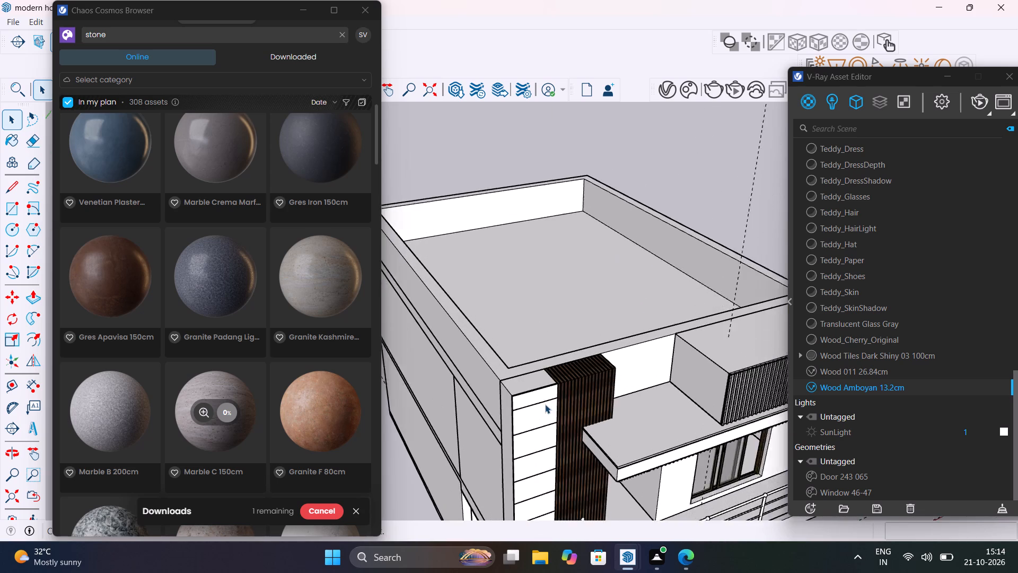
scroll(529, 421, "up", 7)
left_click(522, 381)
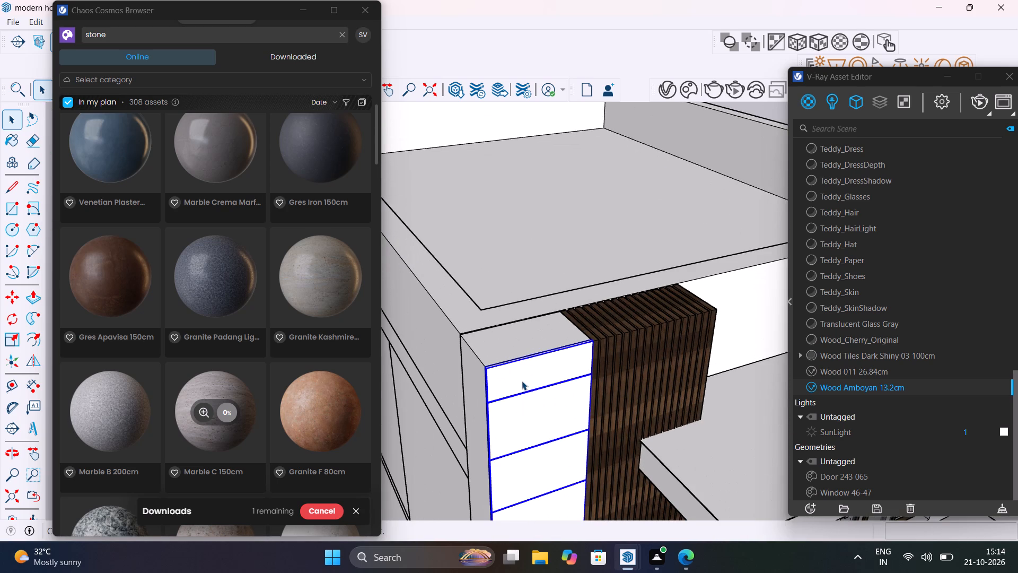
Examine the Marble C 150cm preview and its related materials, then return to the stone assets.
left_click(226, 416)
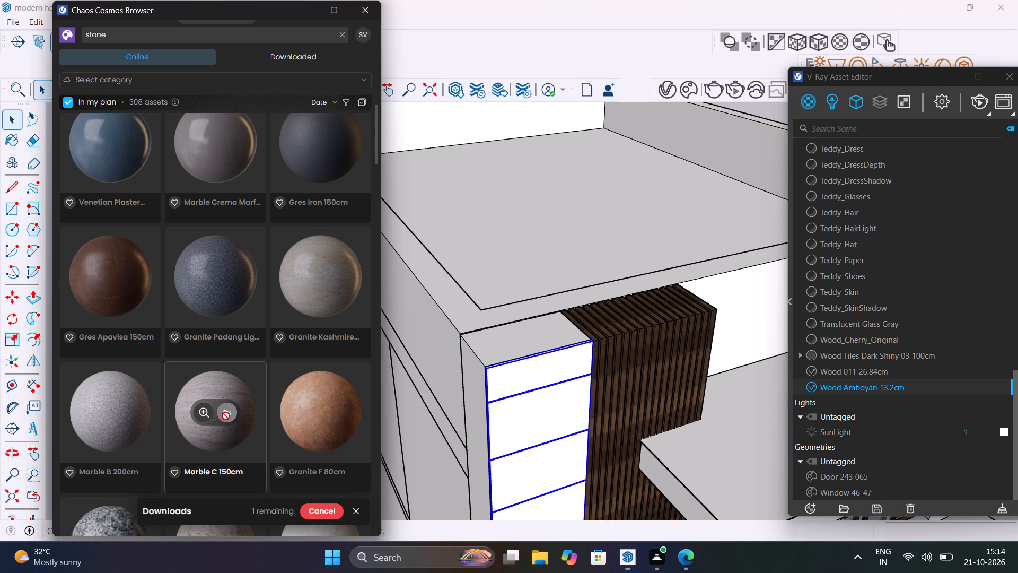
left_click(204, 414)
left_click(204, 414)
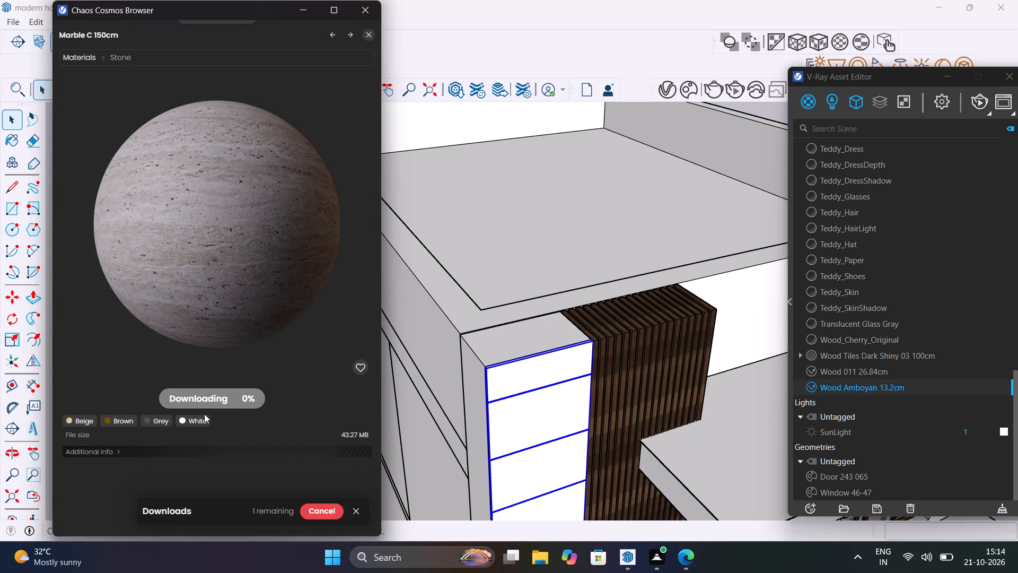
scroll(228, 215, "up", 6)
scroll(273, 378, "down", 5)
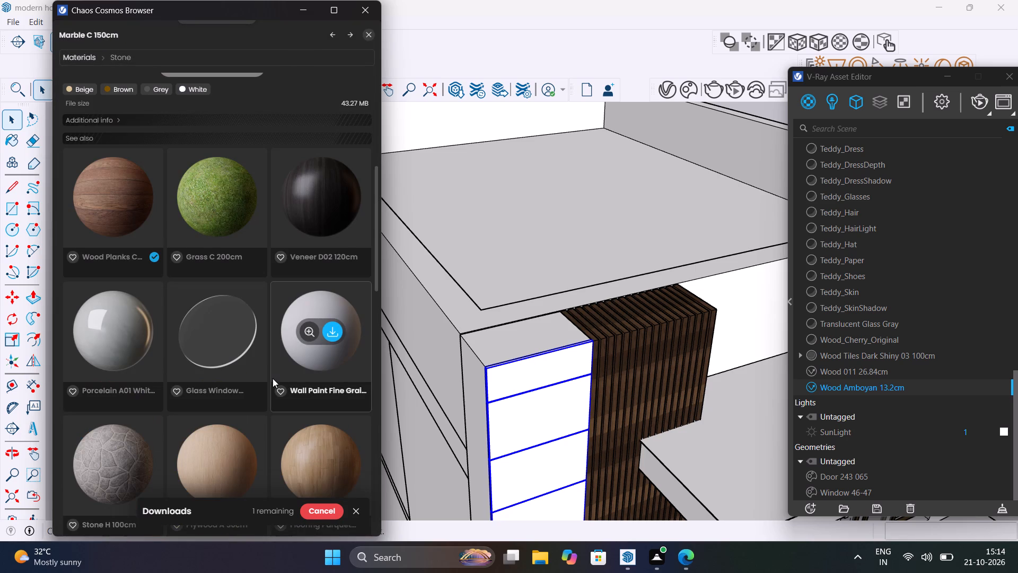
scroll(273, 378, "down", 4)
scroll(273, 378, "up", 4)
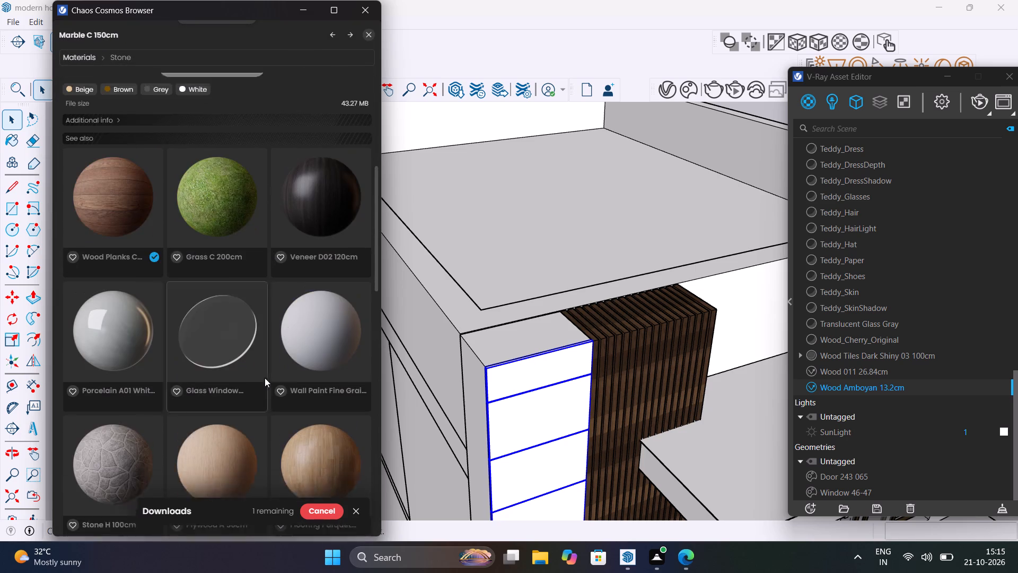
scroll(265, 377, "up", 5)
scroll(265, 379, "down", 2)
left_click(250, 391)
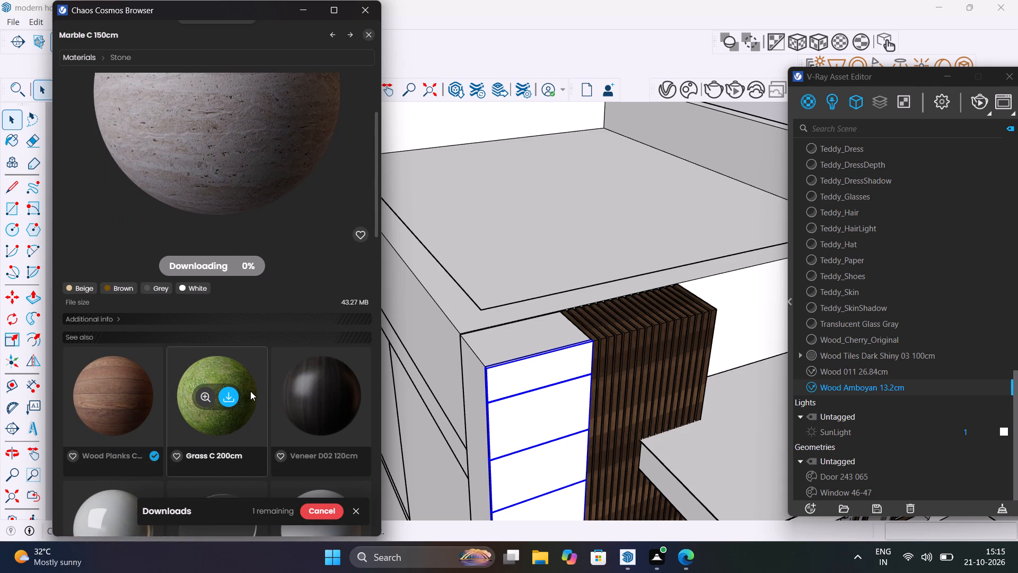
left_click(238, 358)
scroll(269, 243, "up", 10)
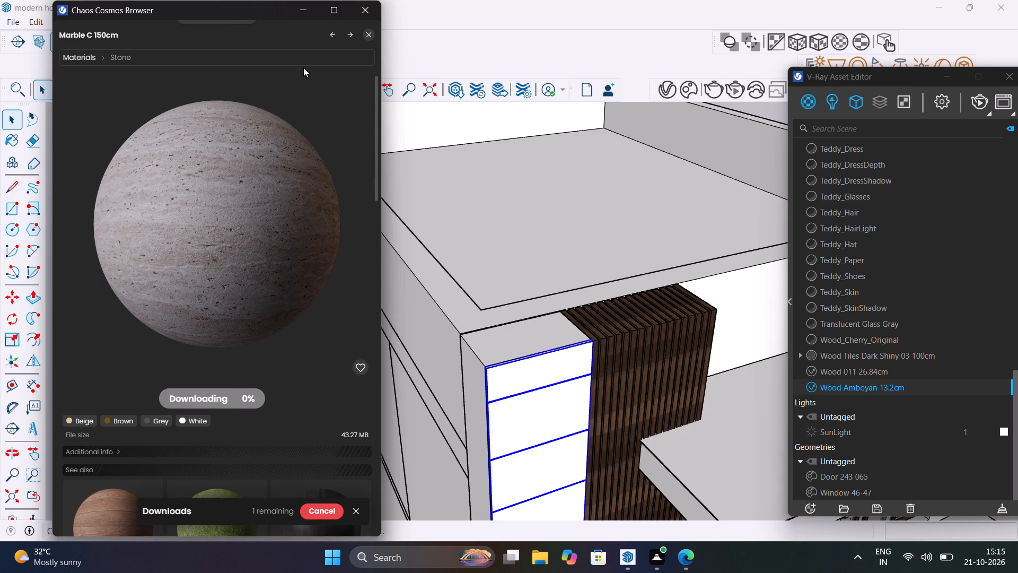
left_click(336, 31)
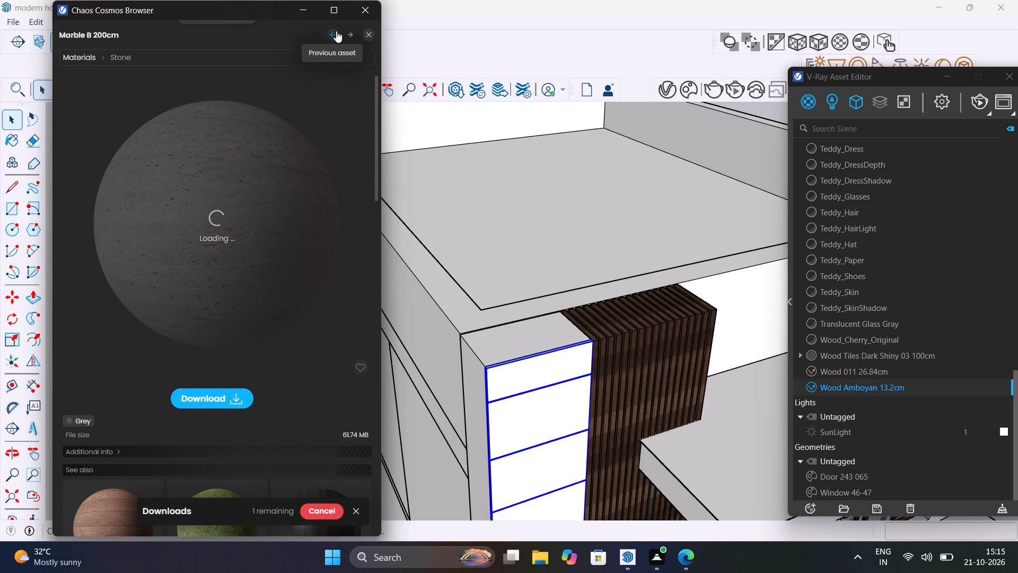
left_click(368, 36)
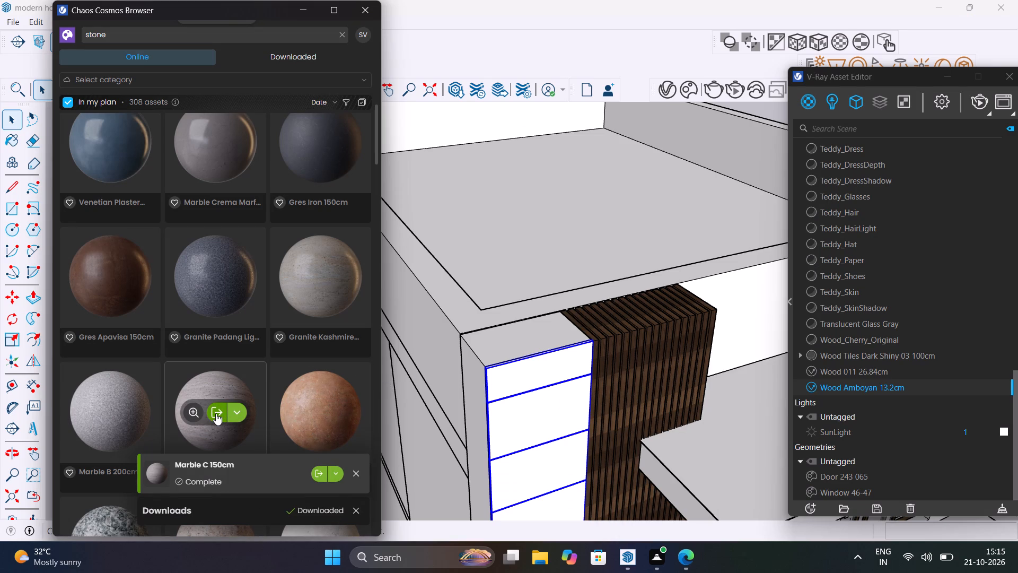
Import Marble C 150cm into the scene and apply it to the selected grooved panel.
left_click(216, 413)
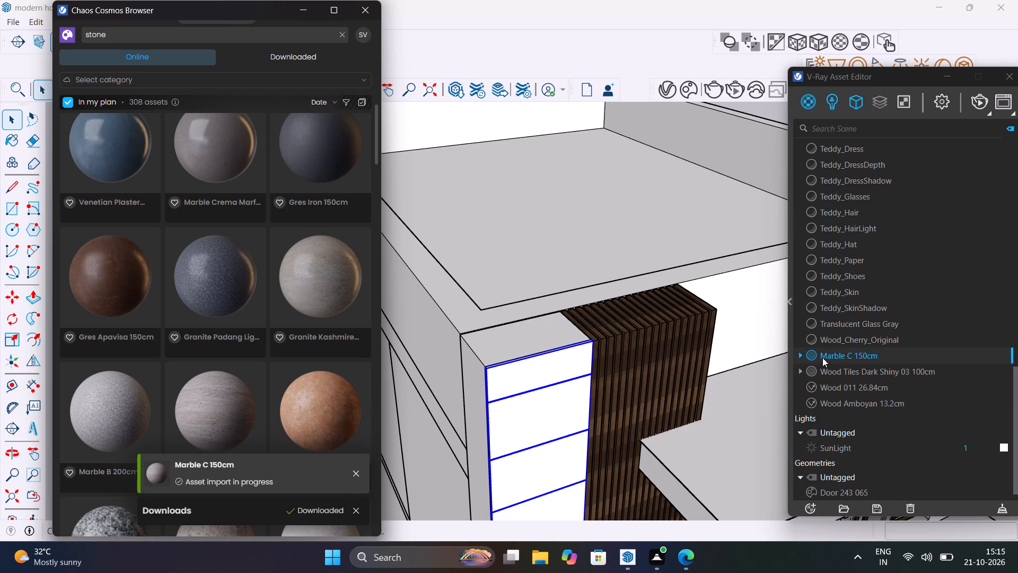
right_click(824, 357)
left_click(854, 212)
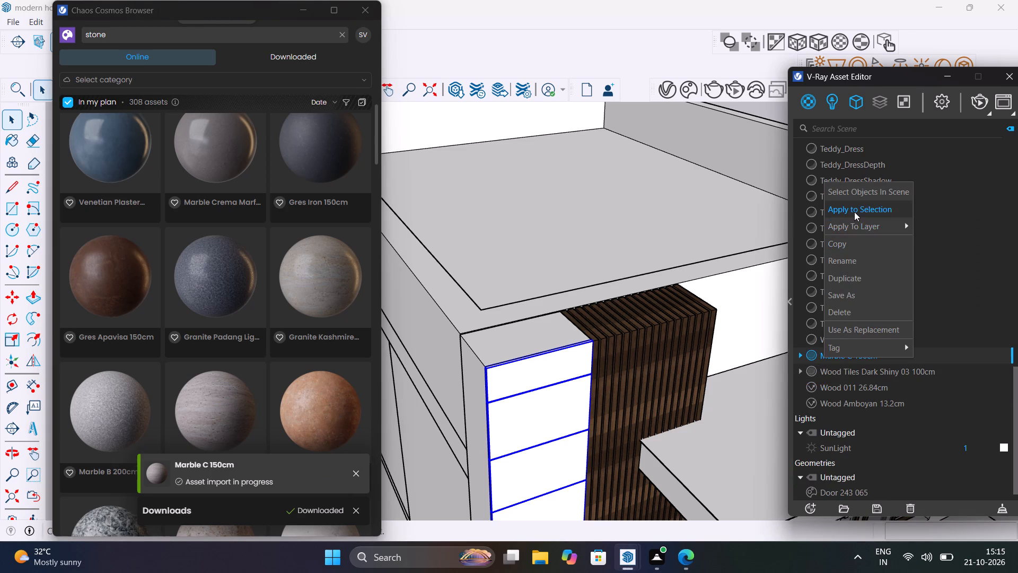
scroll(534, 397, "up", 3)
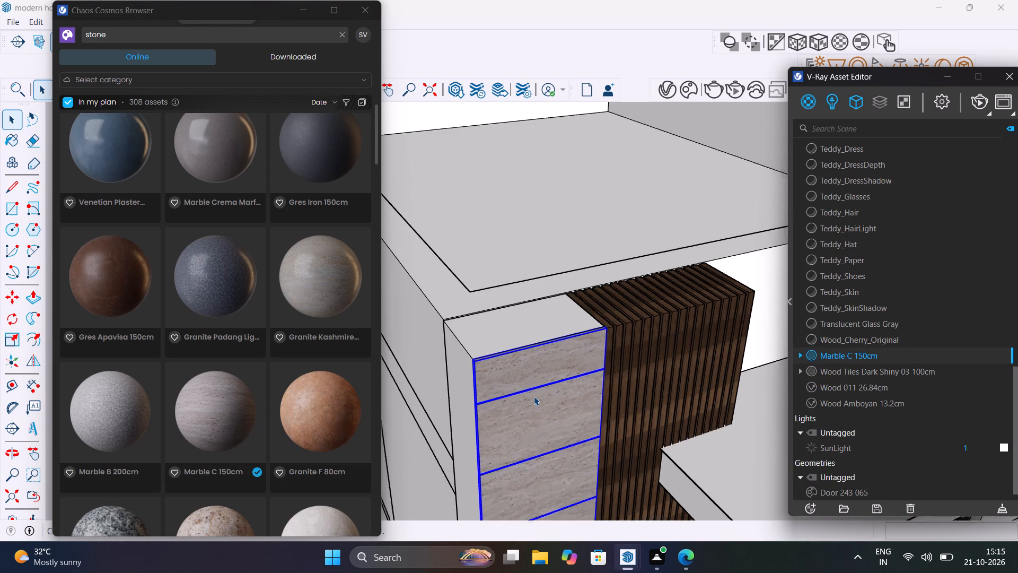
scroll(534, 396, "up", 9)
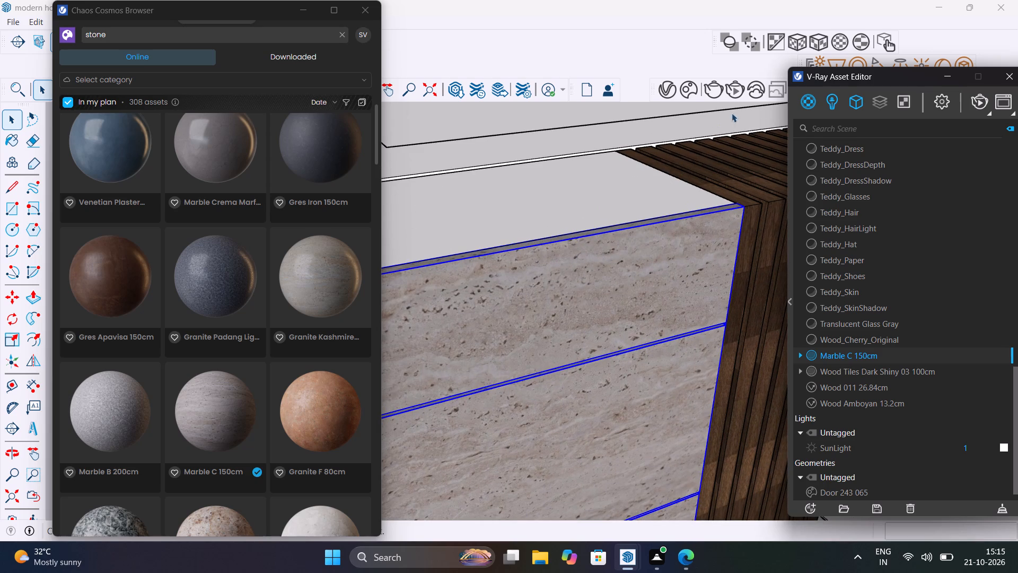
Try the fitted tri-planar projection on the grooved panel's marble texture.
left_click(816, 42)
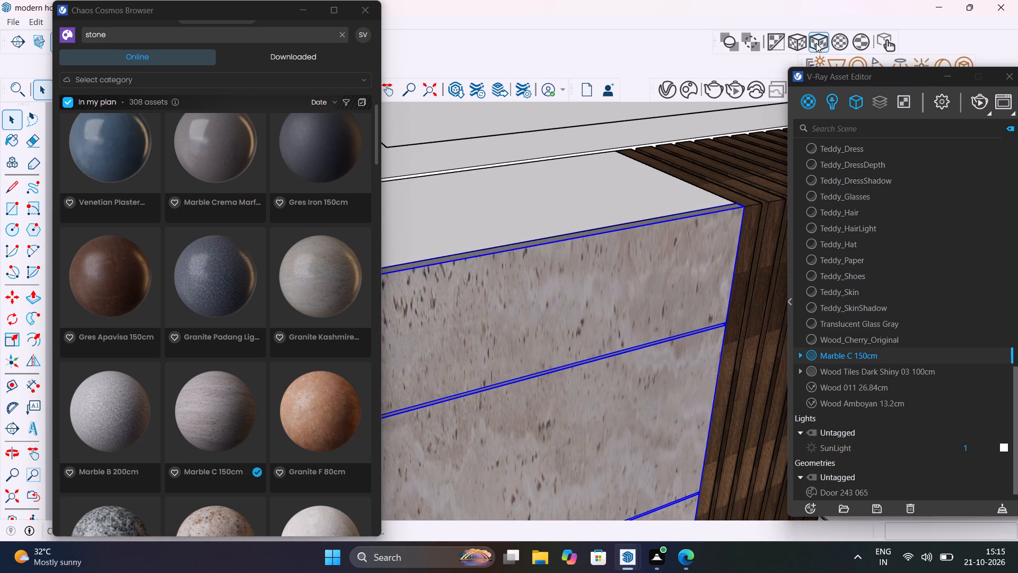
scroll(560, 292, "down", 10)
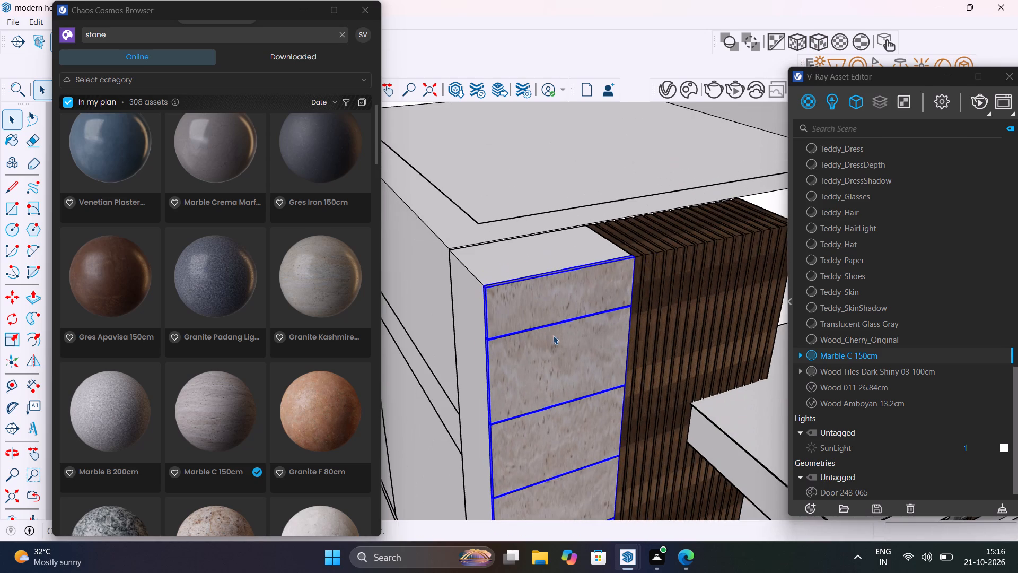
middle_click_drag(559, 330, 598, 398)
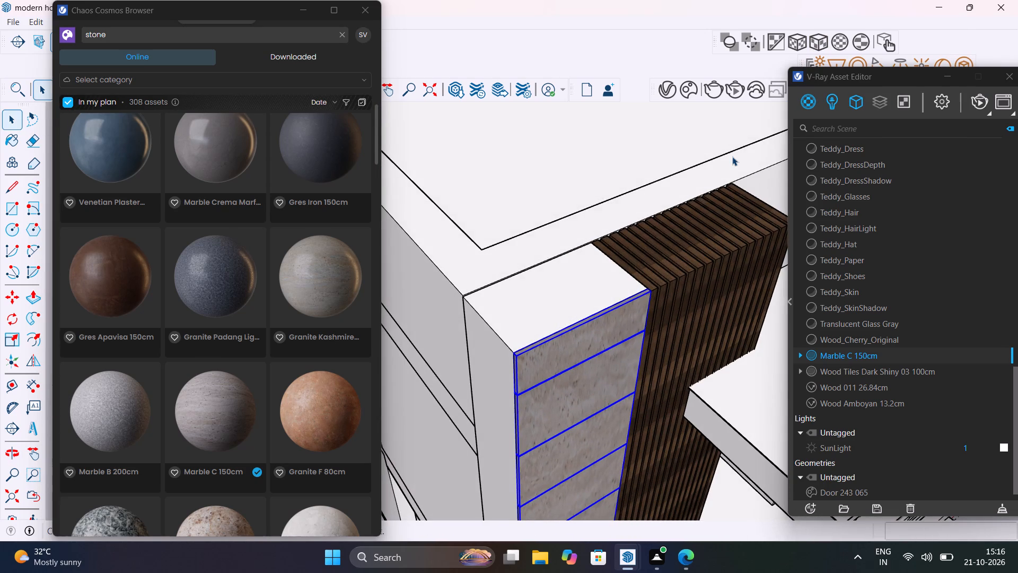
Set the grooved panel's marble texture to the world tri-planar projection and check the grain up close.
left_click(791, 46)
scroll(610, 333, "up", 8)
middle_click_drag(606, 343, 710, 177)
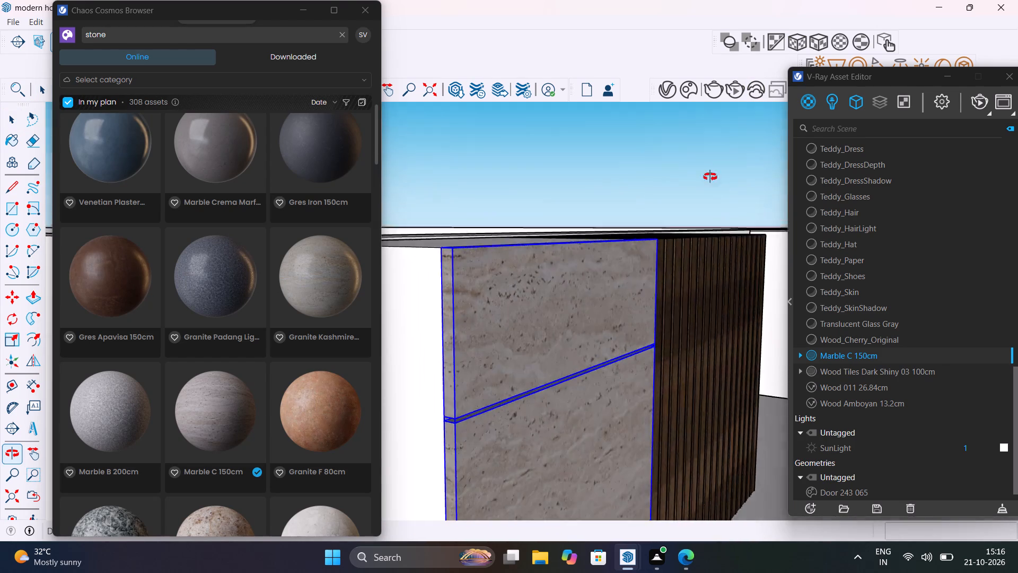
middle_click_drag(710, 177, 613, 295)
scroll(614, 296, "down", 6)
scroll(614, 296, "up", 1)
scroll(614, 296, "down", 6)
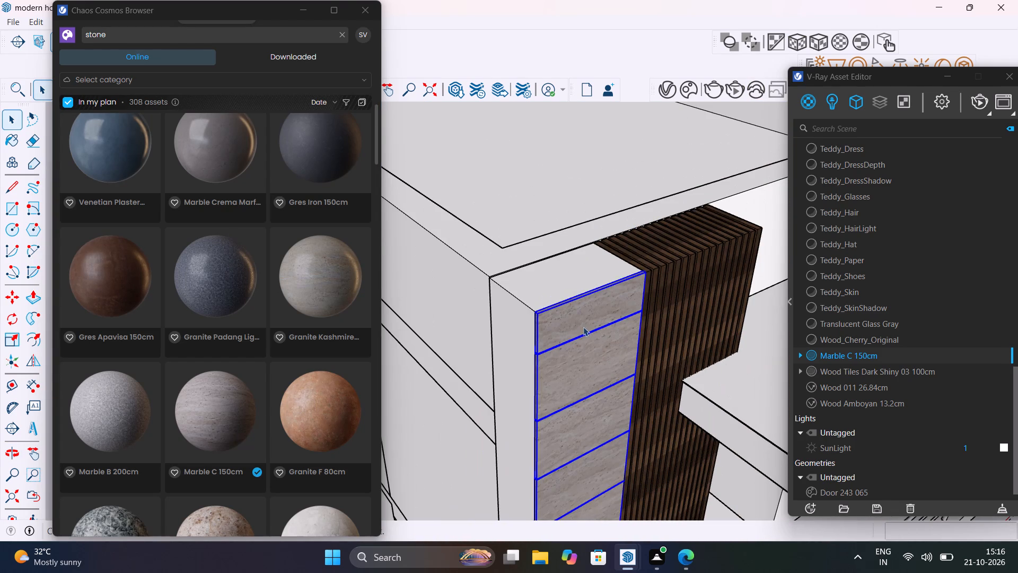
Apply Marble C 150cm to the block behind the grooved panel and give it the fitted tri-planar projection.
left_click(510, 363)
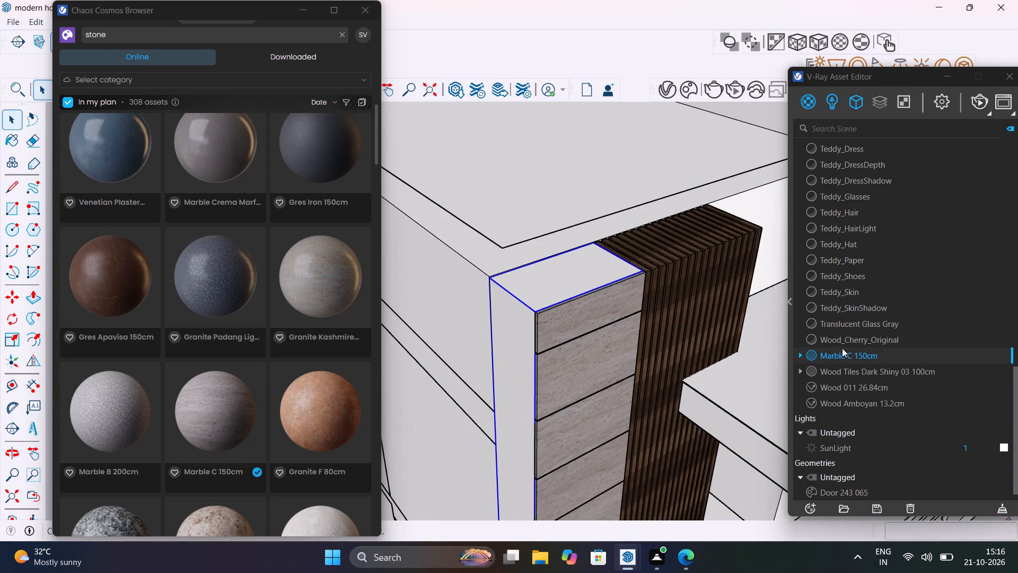
right_click(850, 356)
left_click(880, 210)
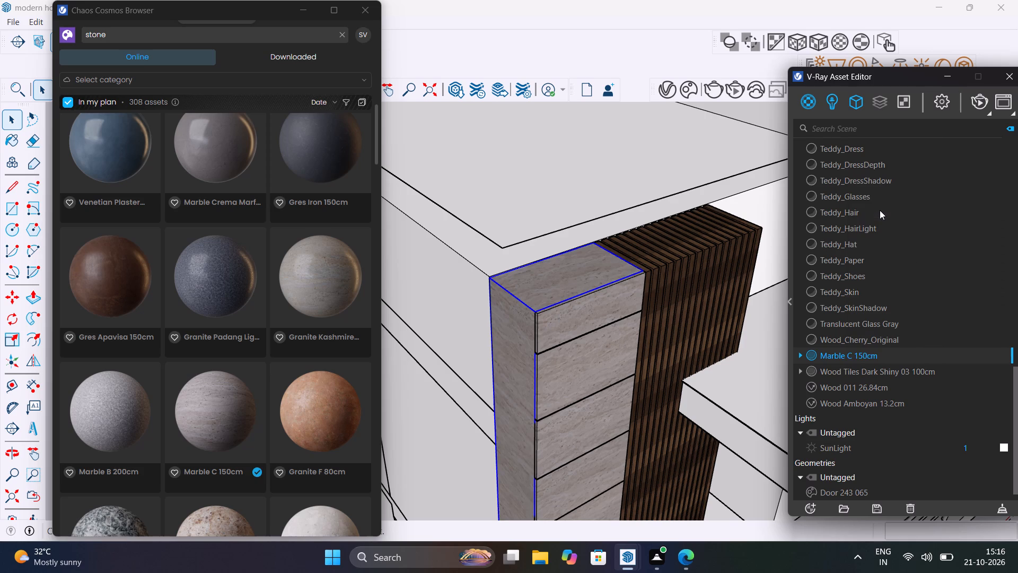
left_click(819, 46)
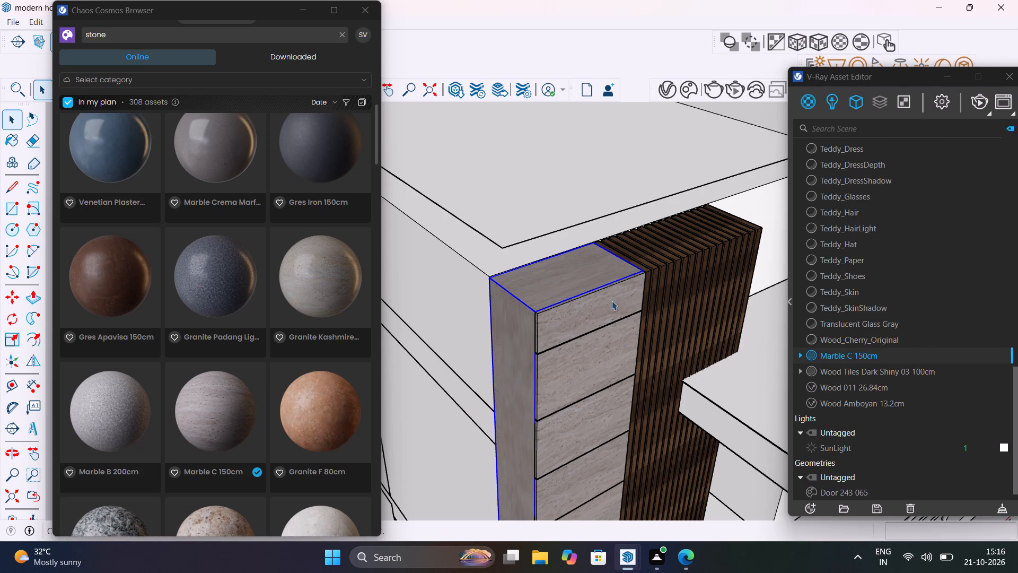
middle_click_drag(564, 306, 601, 266)
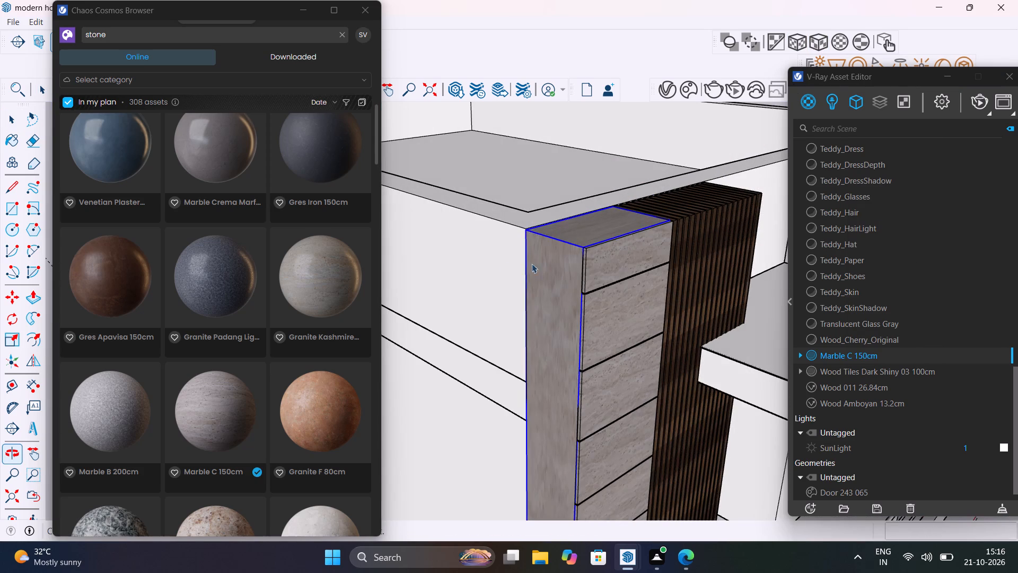
scroll(596, 261, "down", 1)
middle_click_drag(592, 261, 433, 284)
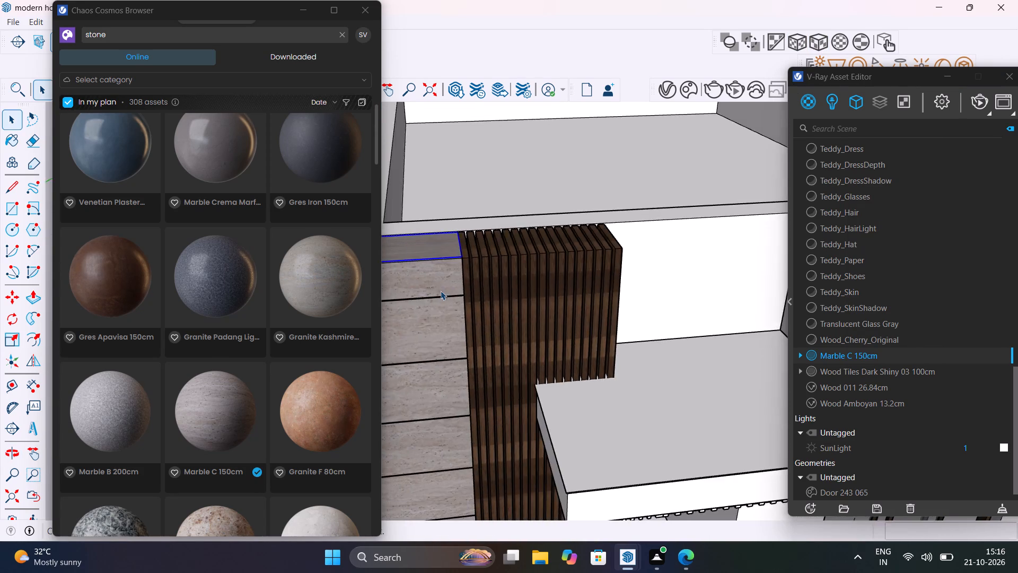
scroll(441, 290, "down", 15)
left_click(697, 213)
Open the balcony slab group and apply Marble C 150cm to its front edge face below the grooved marble panel.
middle_click_drag(491, 337, 499, 302)
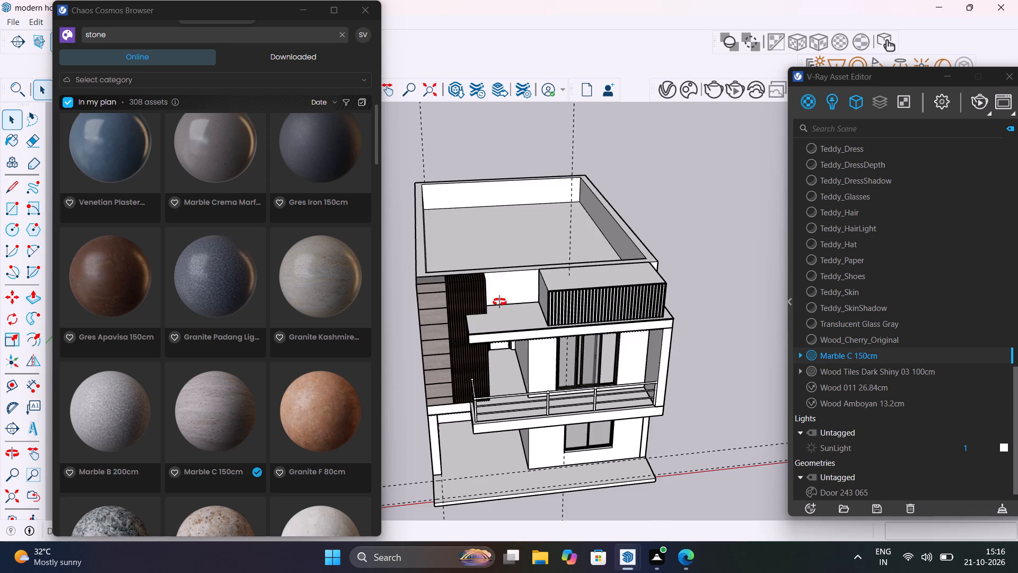
middle_click_drag(499, 302, 535, 245)
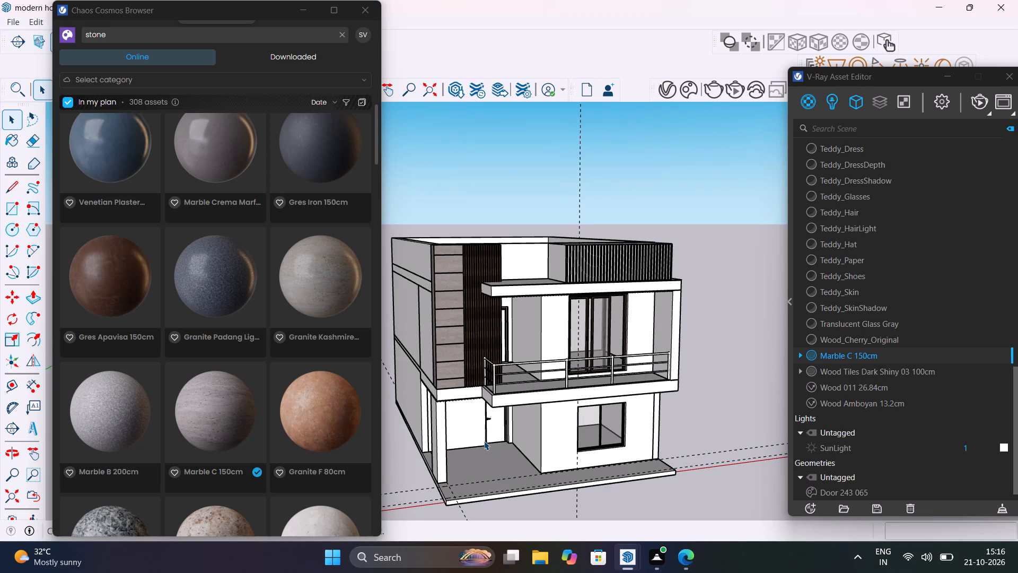
scroll(484, 441, "up", 4)
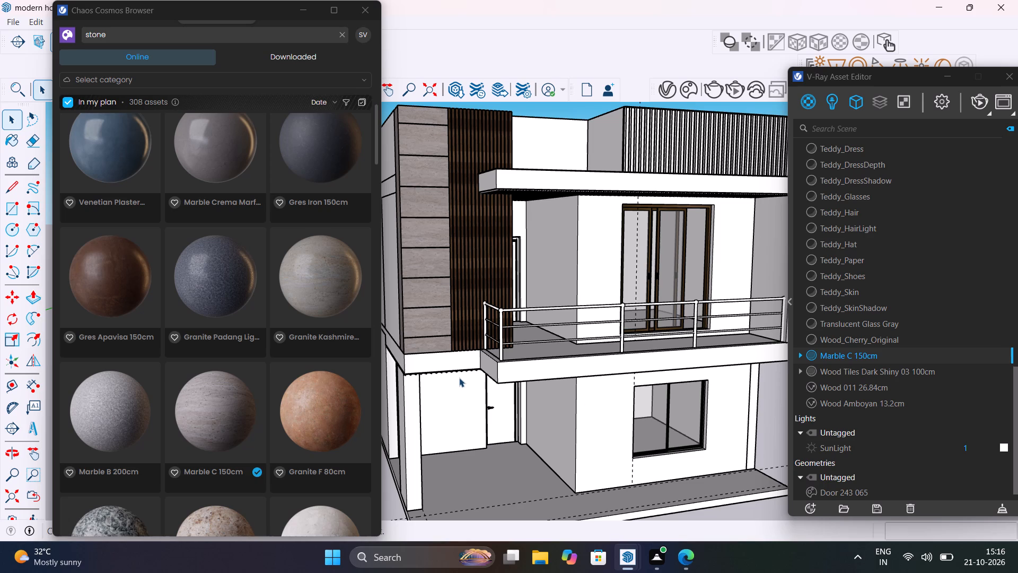
scroll(427, 351, "up", 6)
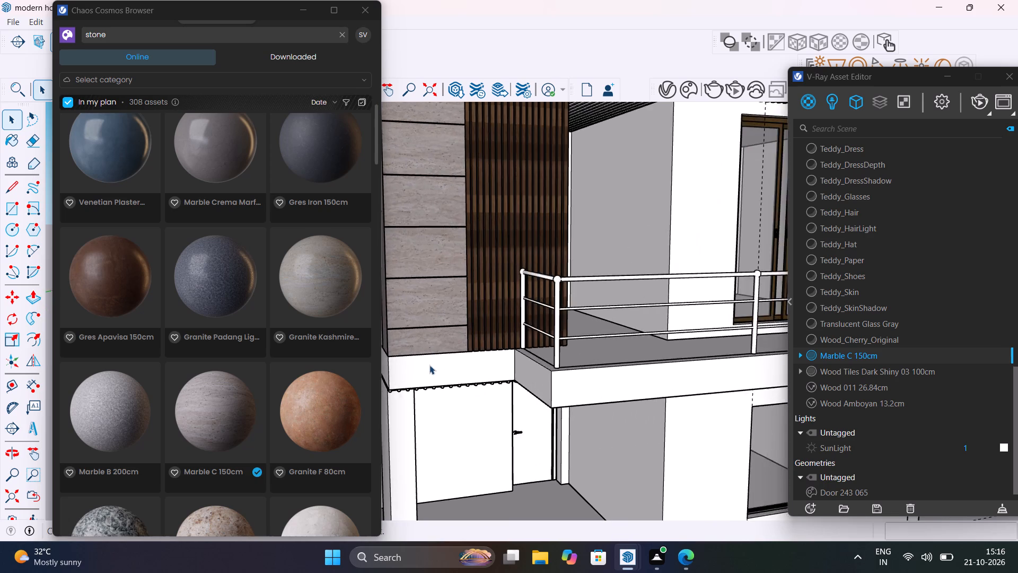
scroll(429, 365, "up", 2)
middle_click_drag(449, 378, 587, 352)
left_click(523, 362)
double_click(523, 362)
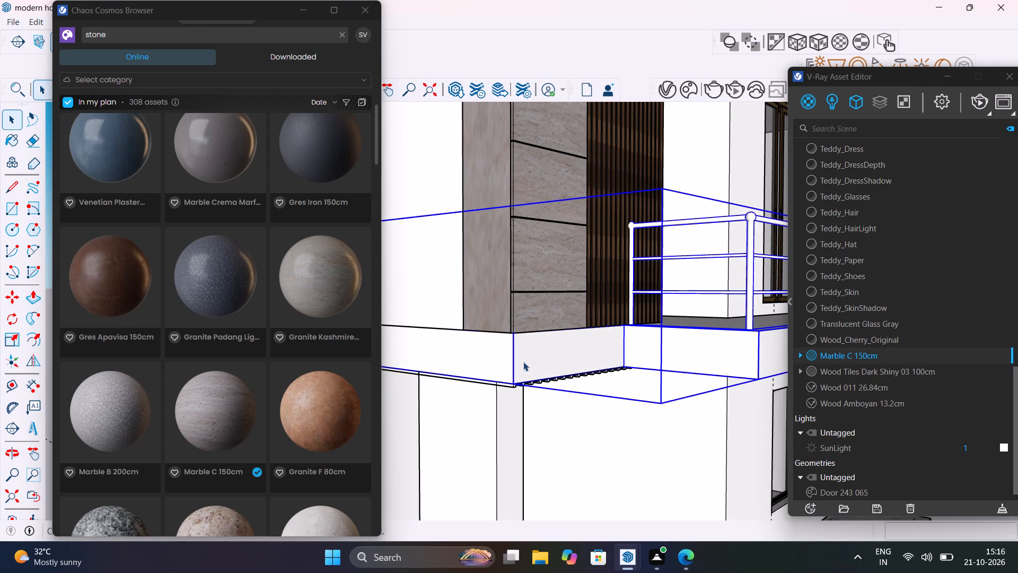
left_click(523, 362)
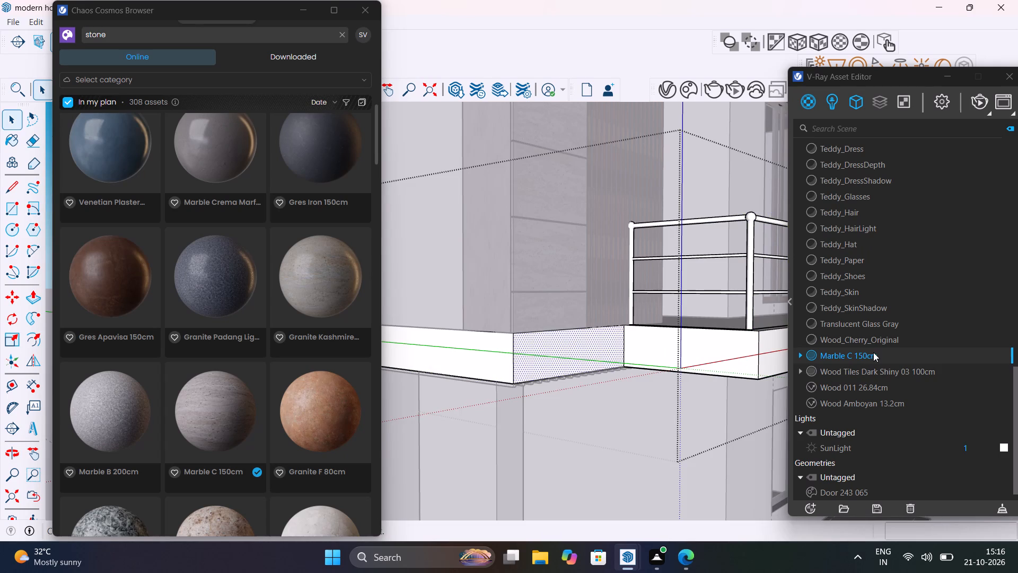
right_click(873, 351)
left_click(925, 205)
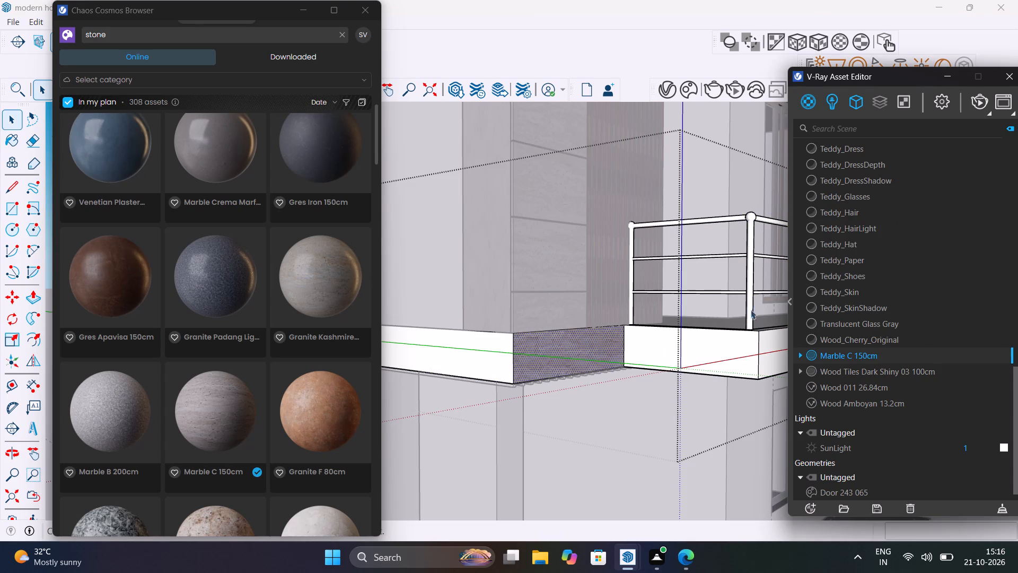
Apply Marble C 150cm to the projecting balcony slab's short side face and its long front face below the railing.
left_click(726, 357)
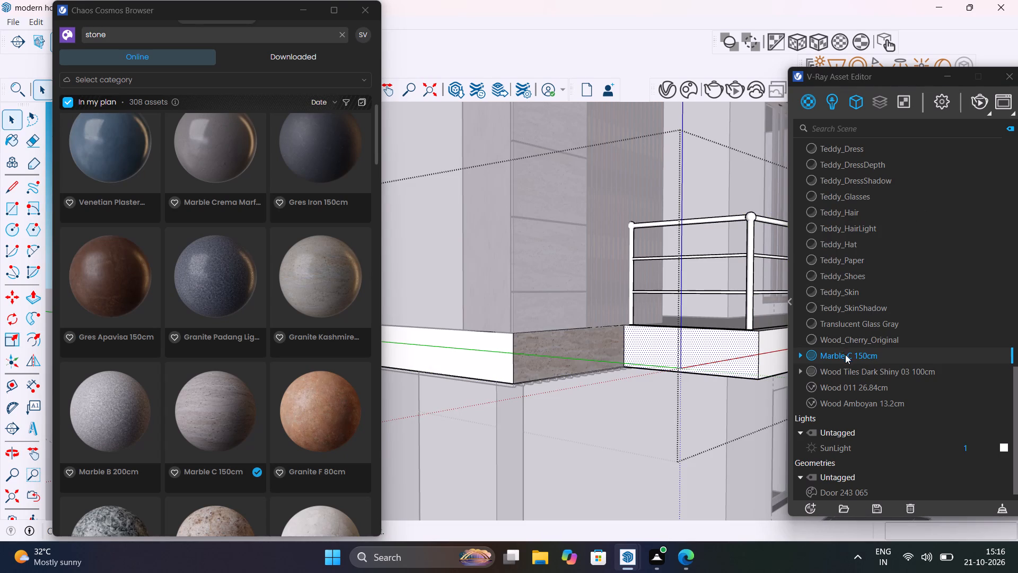
right_click(845, 354)
left_click(873, 211)
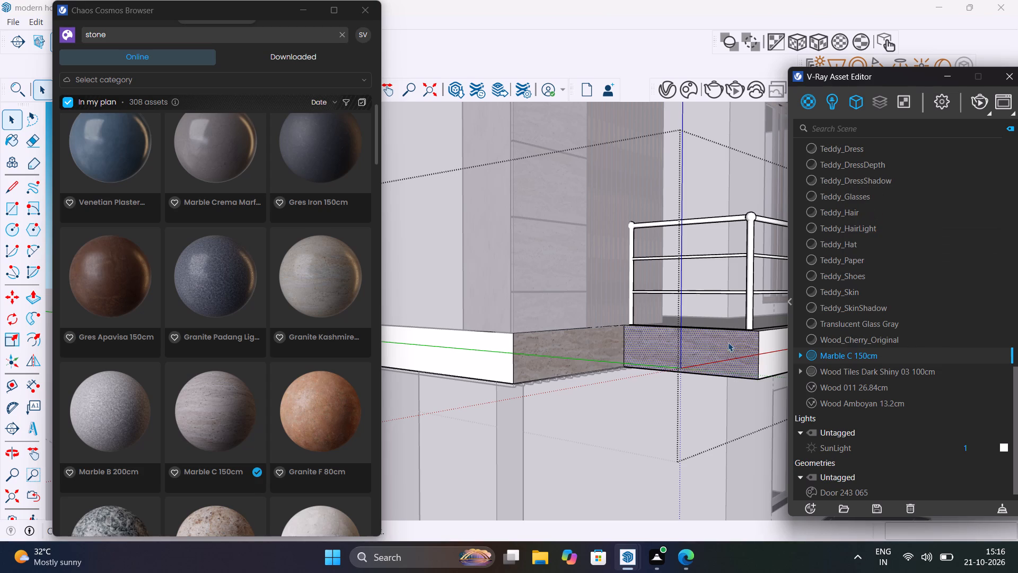
middle_click_drag(692, 357, 563, 395)
left_click(603, 418)
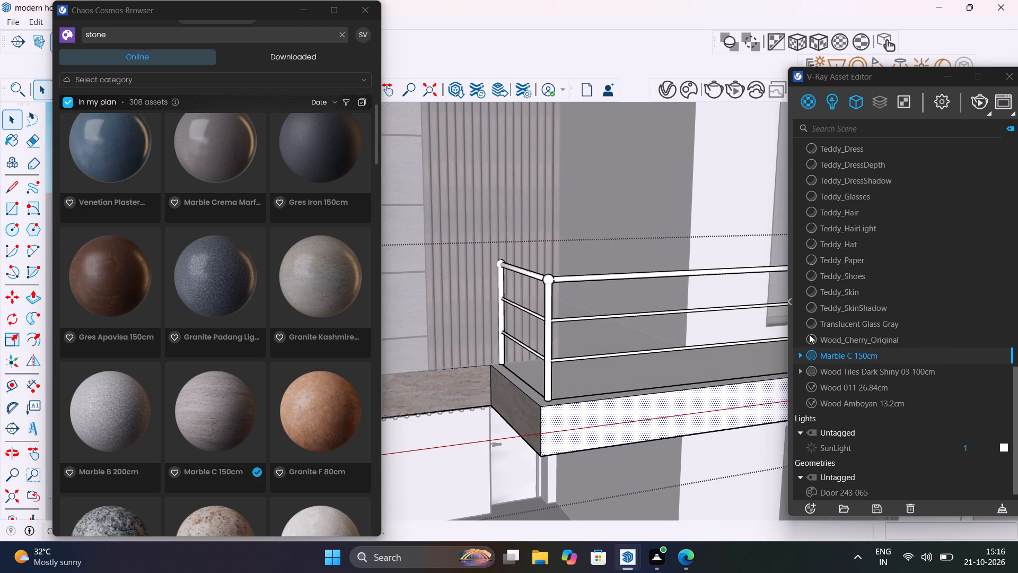
right_click(824, 358)
left_click(858, 210)
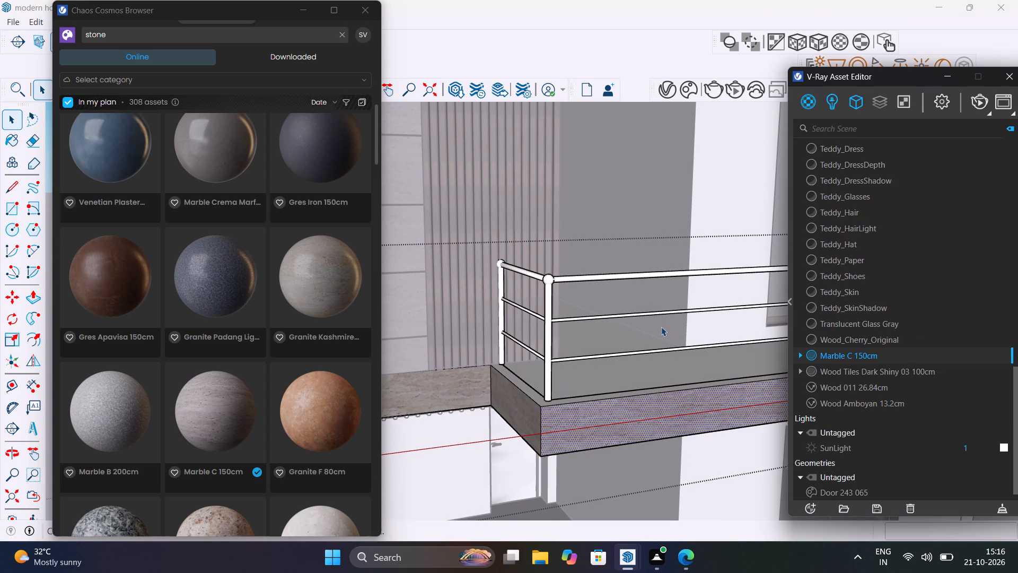
Leave the slab group and apply Marble C 150cm to the upright side wall at the balcony's far end.
scroll(655, 327, "down", 11)
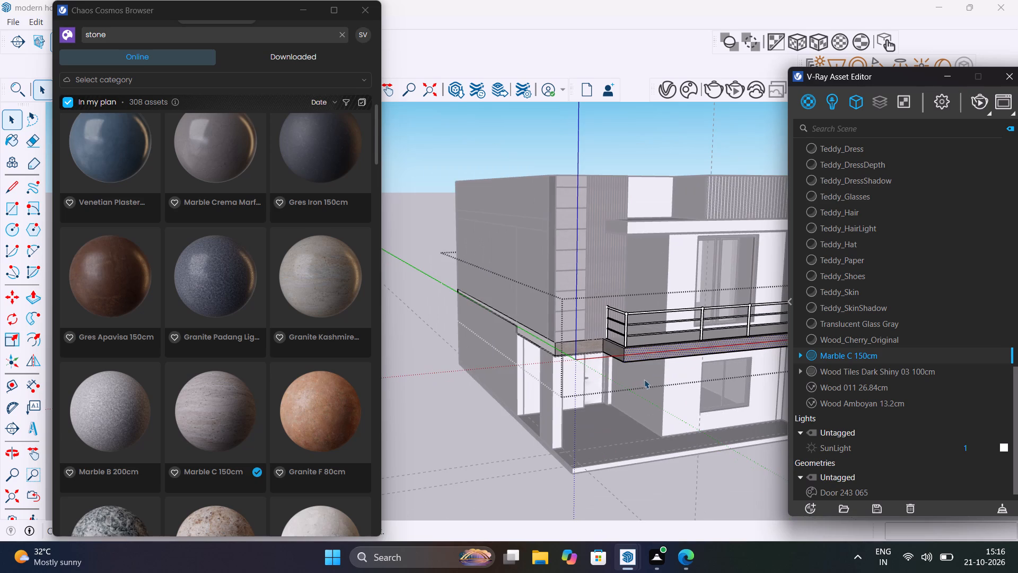
middle_click_drag(681, 374, 472, 362)
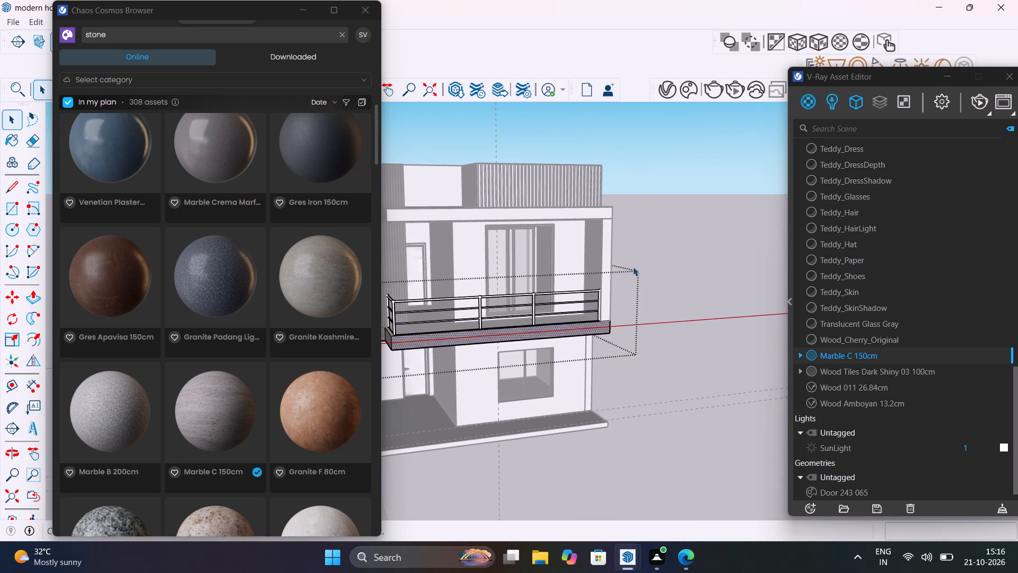
scroll(624, 246, "up", 4)
left_click(602, 272)
scroll(594, 258, "up", 3)
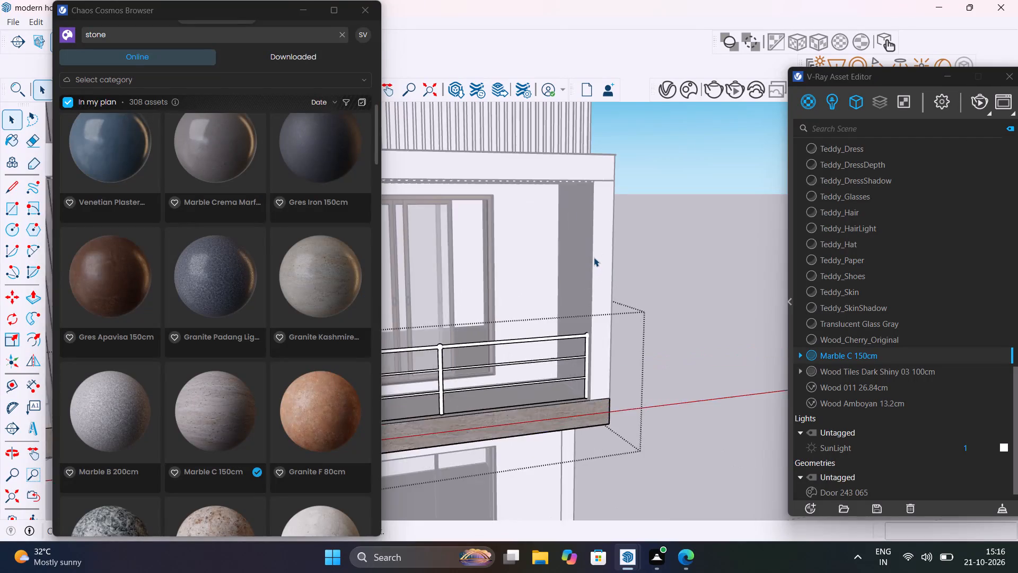
scroll(594, 257, "up", 3)
left_click(594, 257)
left_click(603, 266)
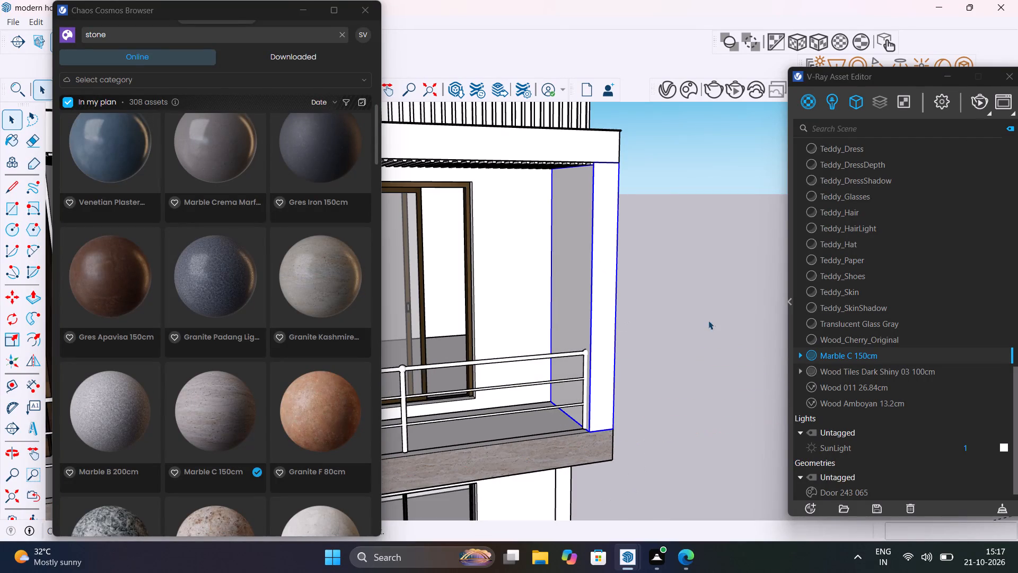
right_click(831, 353)
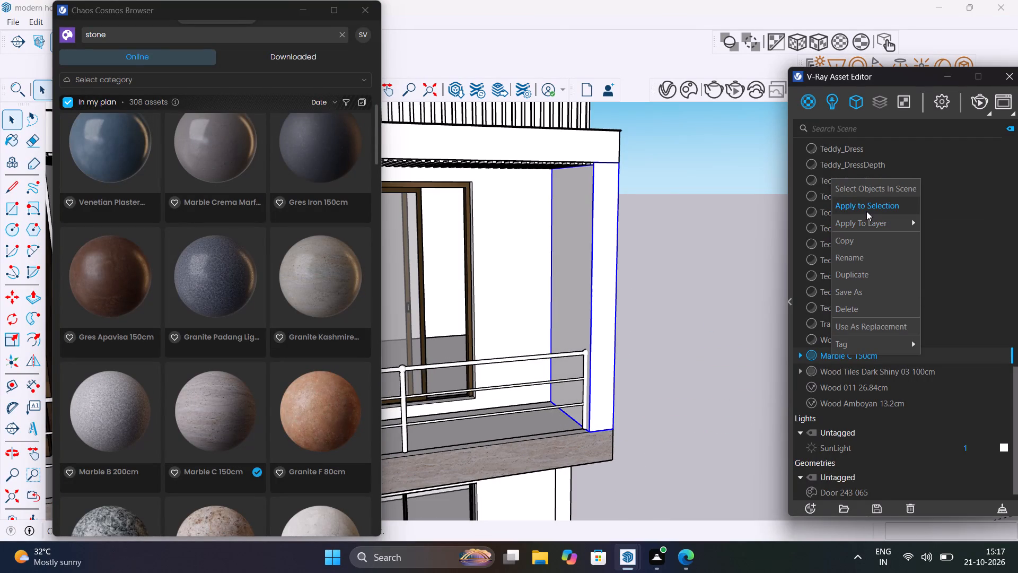
left_click(866, 211)
middle_click_drag(696, 365, 546, 375)
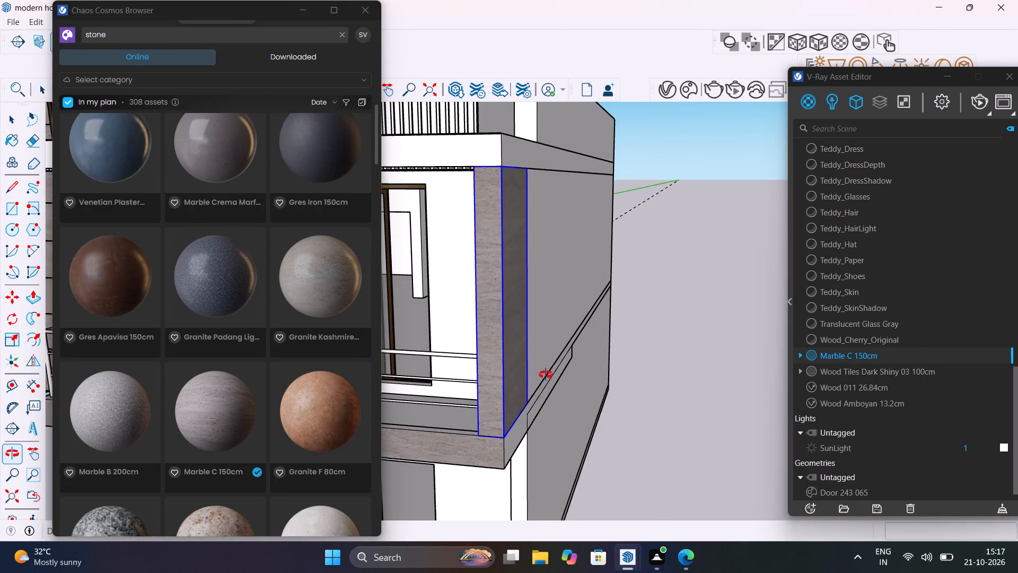
middle_click_drag(546, 375, 663, 379)
left_click(681, 367)
Examine the marble and wood cladding across the facade and the slatted underside of the balcony's roof slab.
scroll(687, 369, "down", 8)
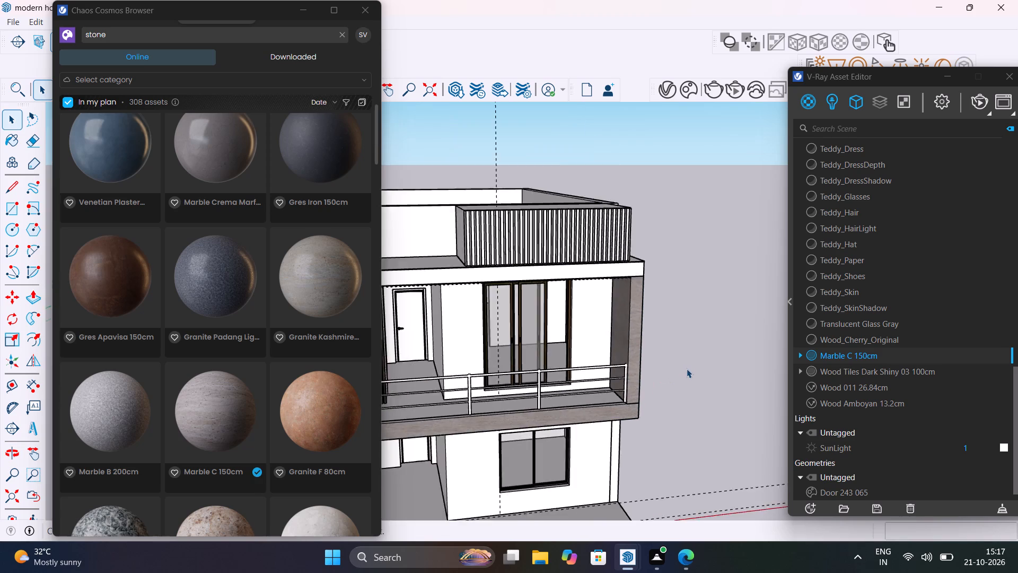
scroll(687, 369, "down", 3)
middle_click_drag(690, 429, 698, 363)
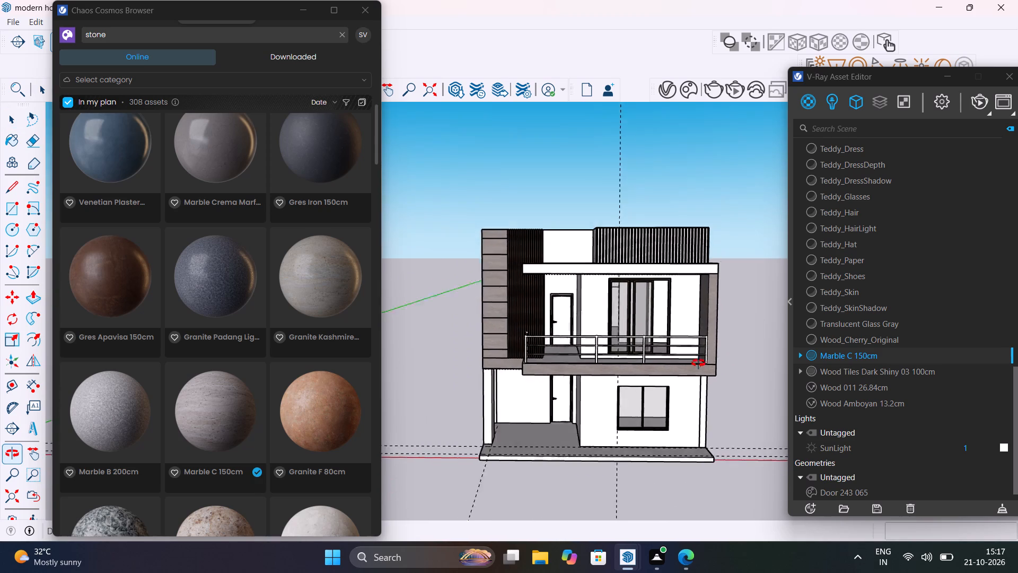
middle_click_drag(698, 363, 639, 367)
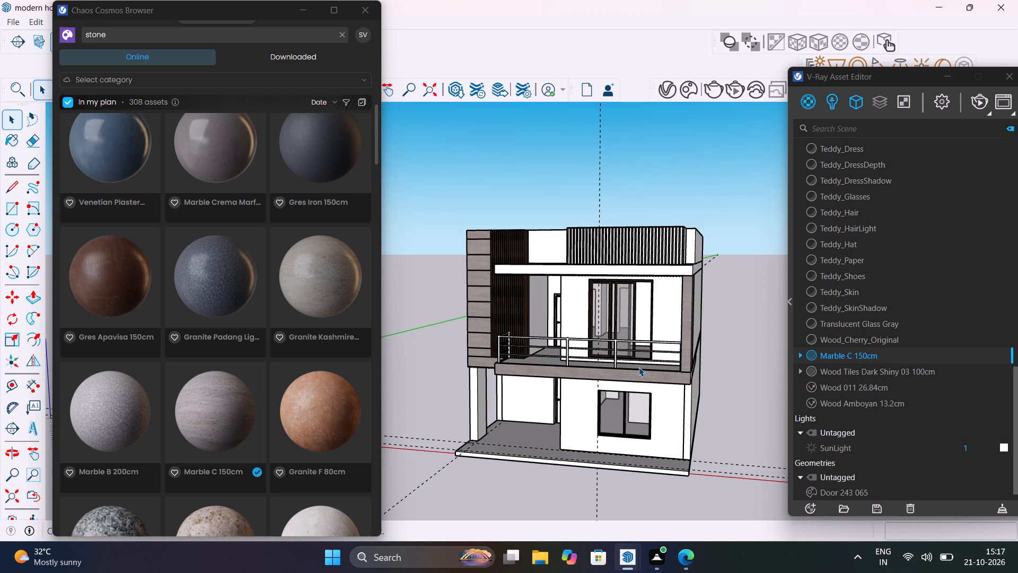
scroll(511, 280, "up", 4)
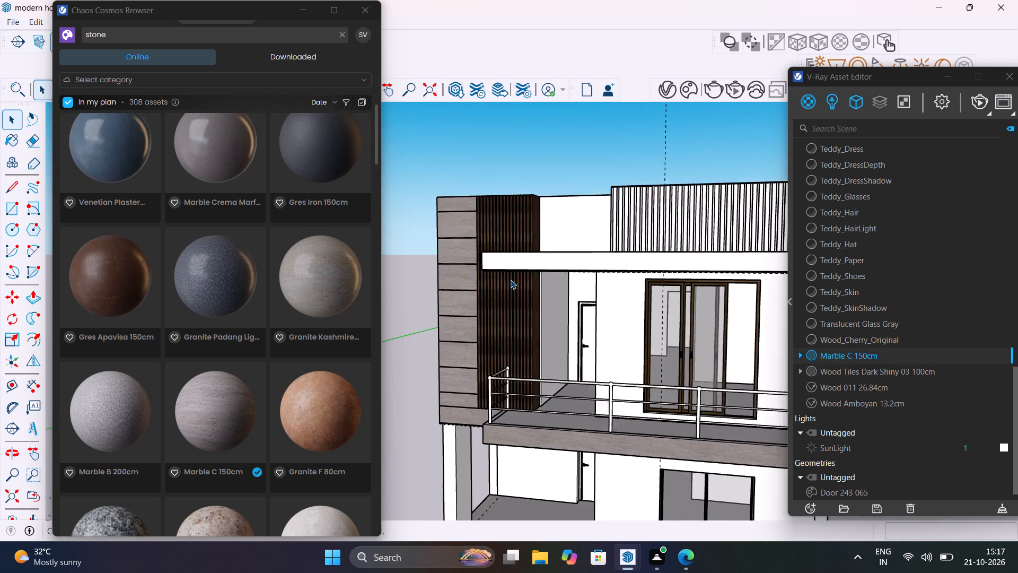
scroll(511, 280, "up", 6)
middle_click_drag(523, 292, 628, 195)
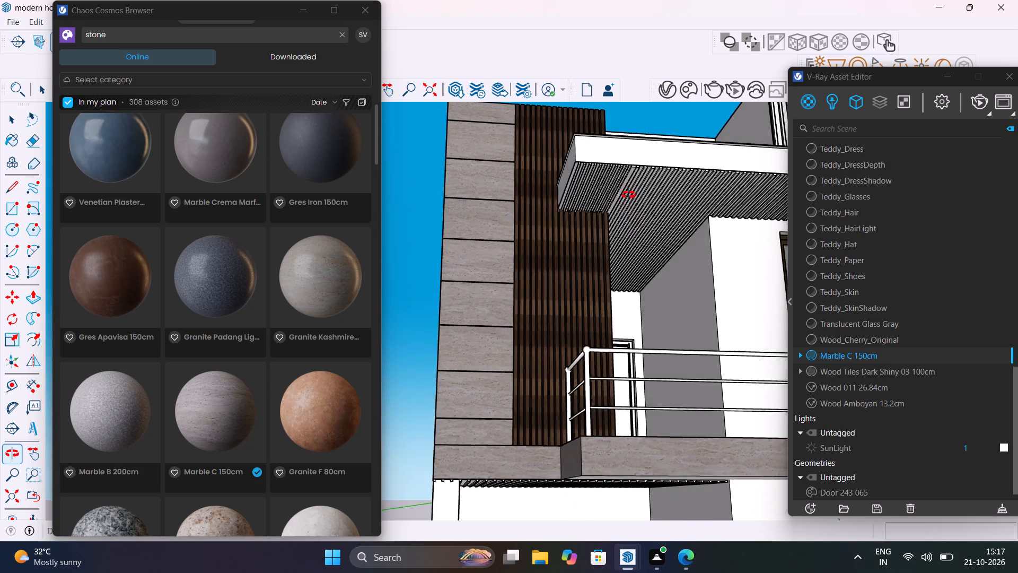
middle_click_drag(628, 195, 635, 165)
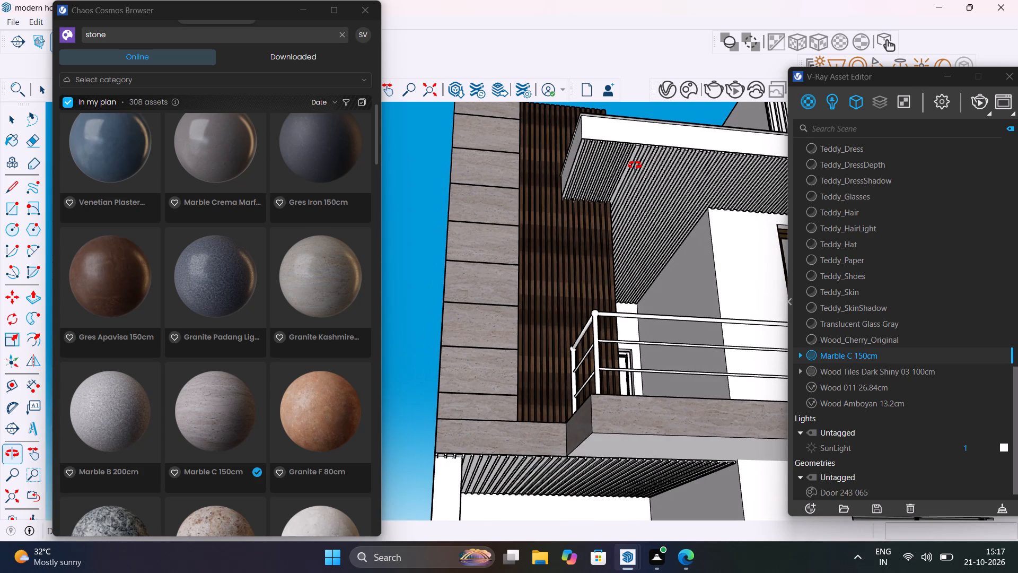
middle_click_drag(635, 165, 567, 222)
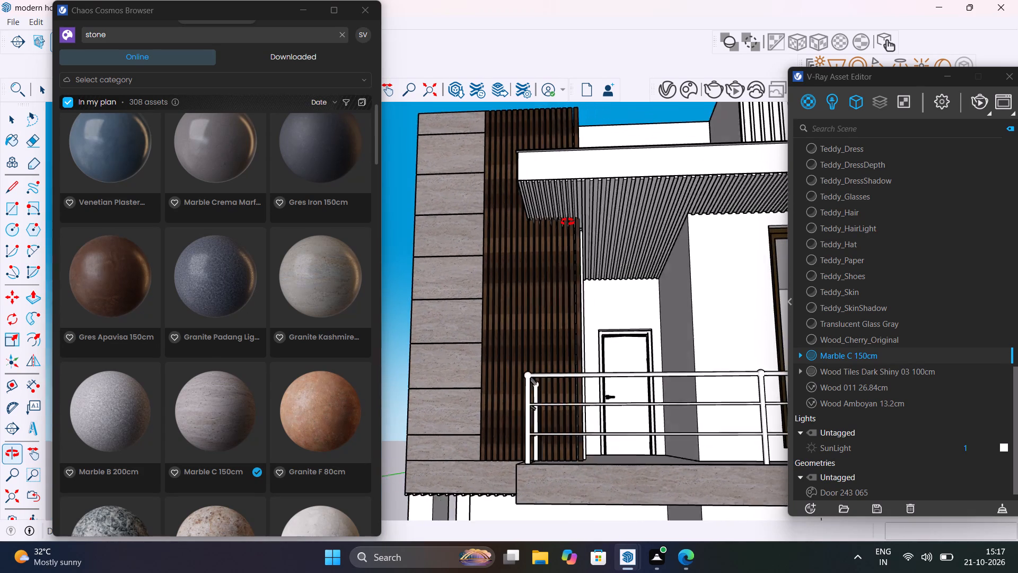
middle_click_drag(567, 222, 564, 223)
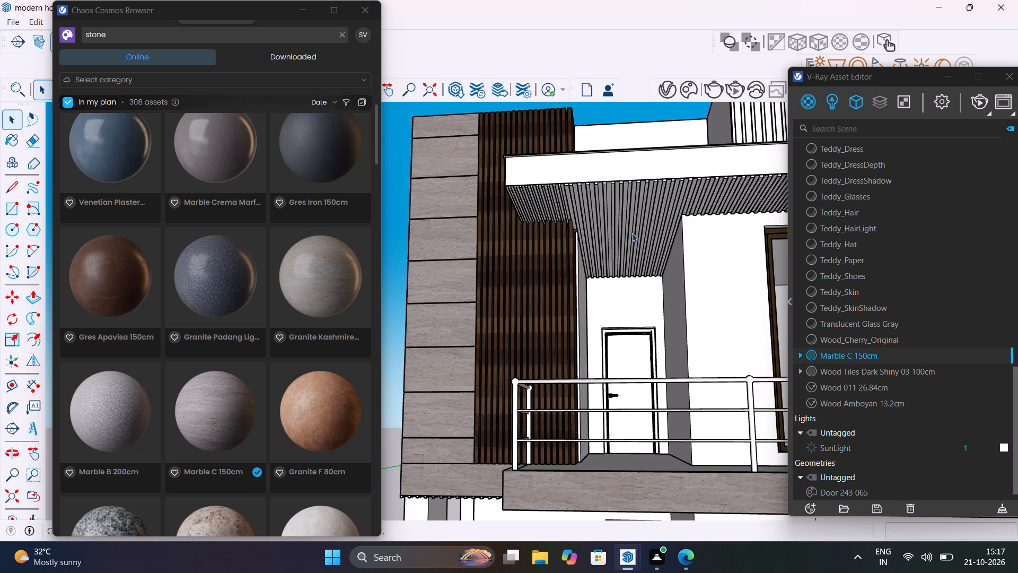
scroll(695, 332, "down", 4)
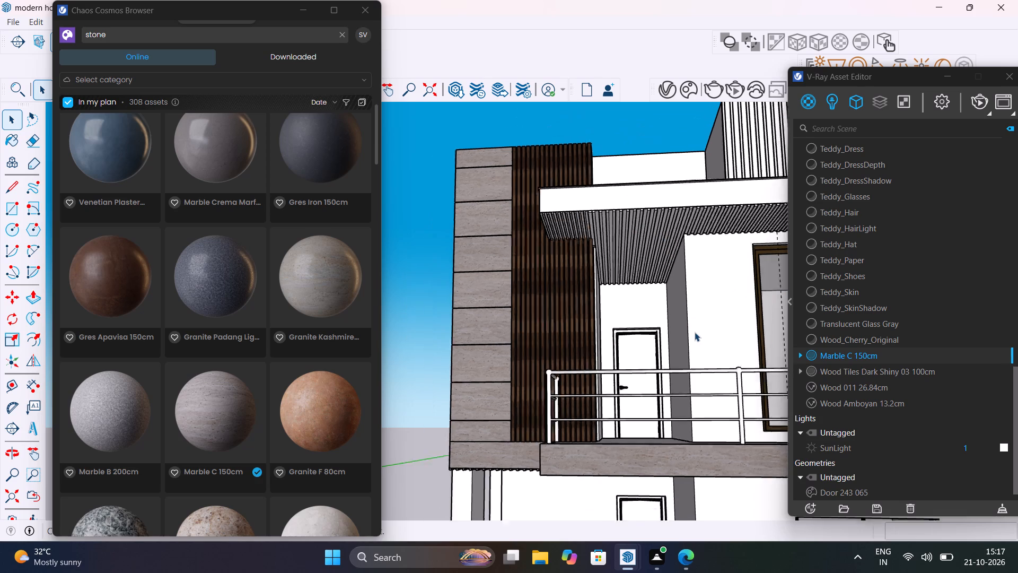
scroll(695, 332, "down", 7)
scroll(723, 335, "up", 1)
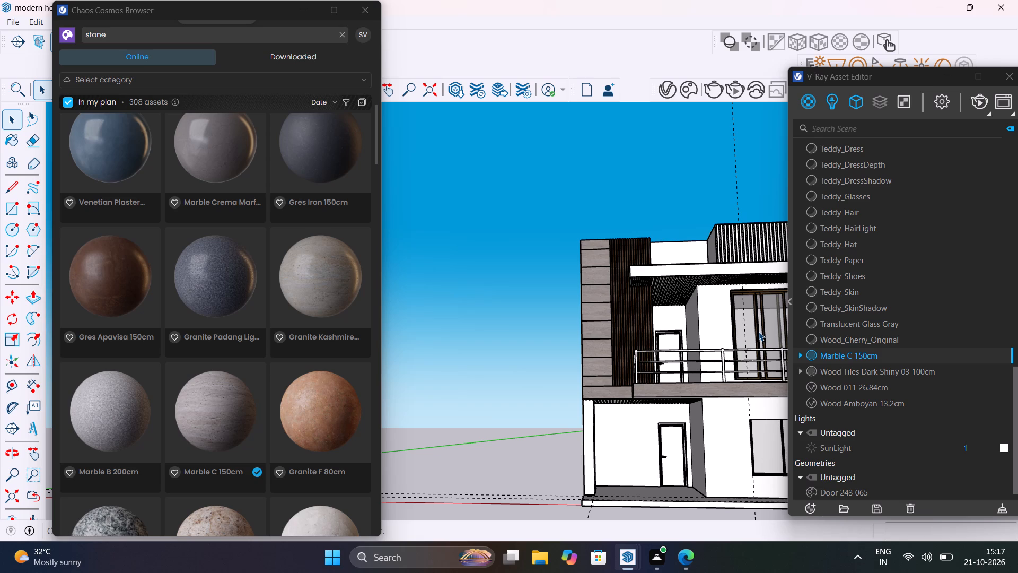
Examine the balcony's back wall around the sliding door and the slatted ceiling edge up close.
middle_click_drag(751, 317, 599, 335)
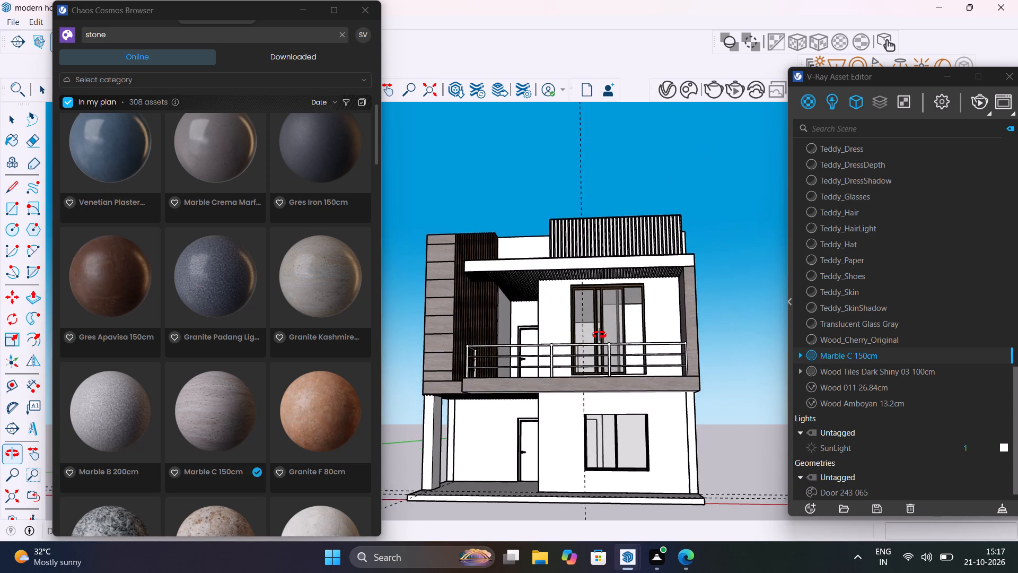
middle_click_drag(599, 335, 600, 372)
scroll(689, 342, "up", 12)
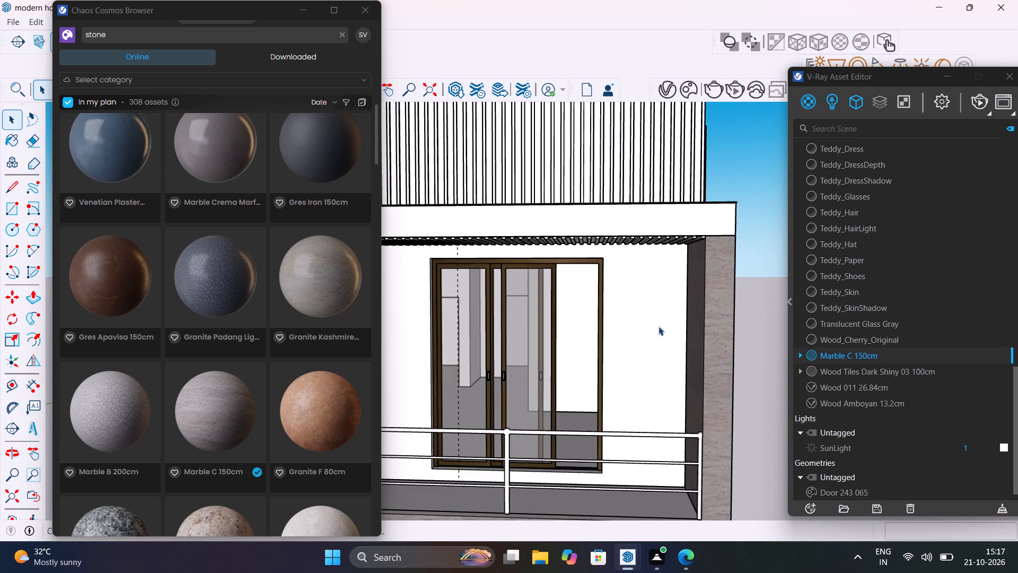
scroll(659, 326, "up", 4)
middle_click_drag(698, 345, 706, 309)
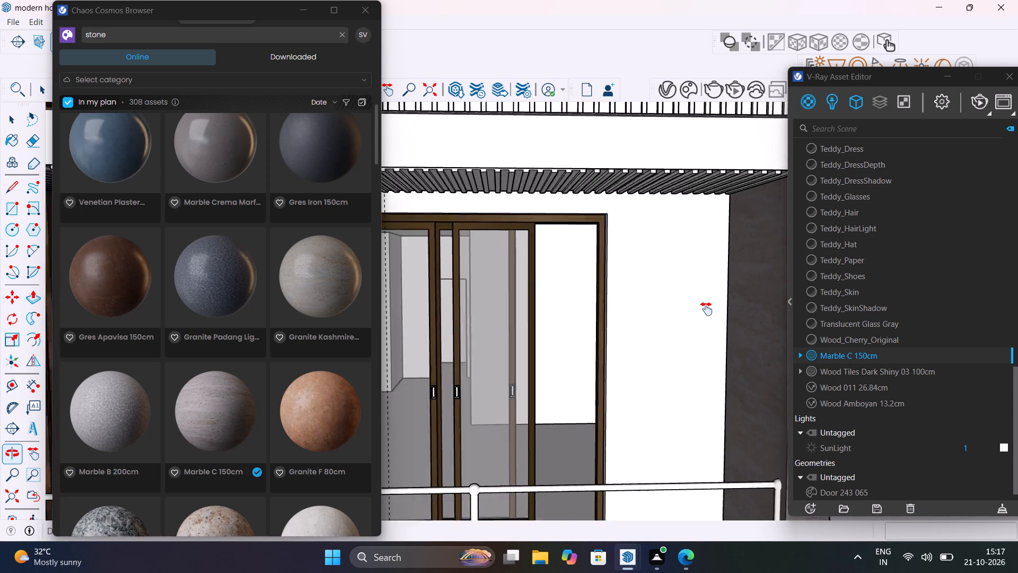
middle_click_drag(706, 309, 673, 237)
scroll(673, 237, "up", 1)
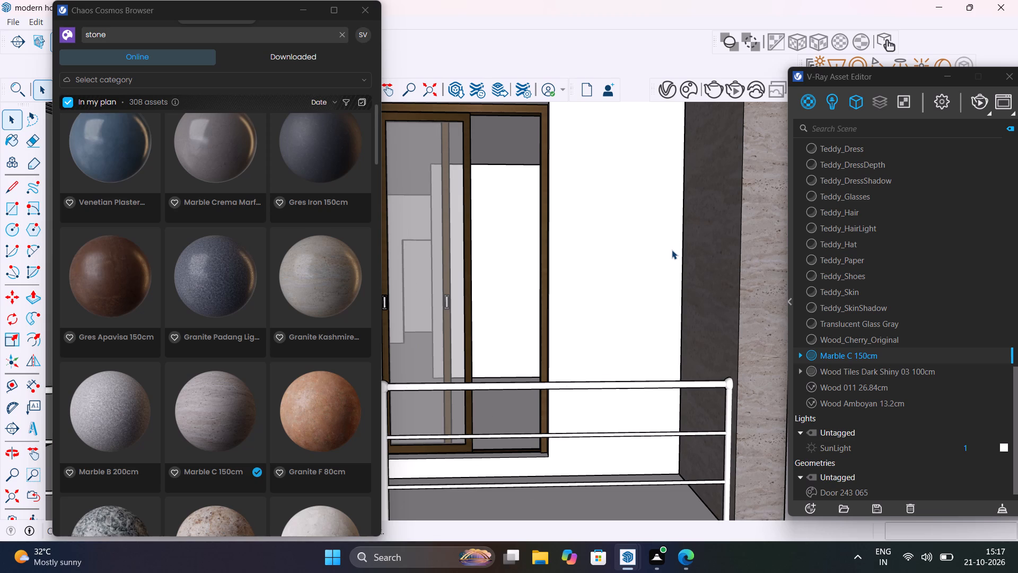
scroll(672, 250, "up", 3)
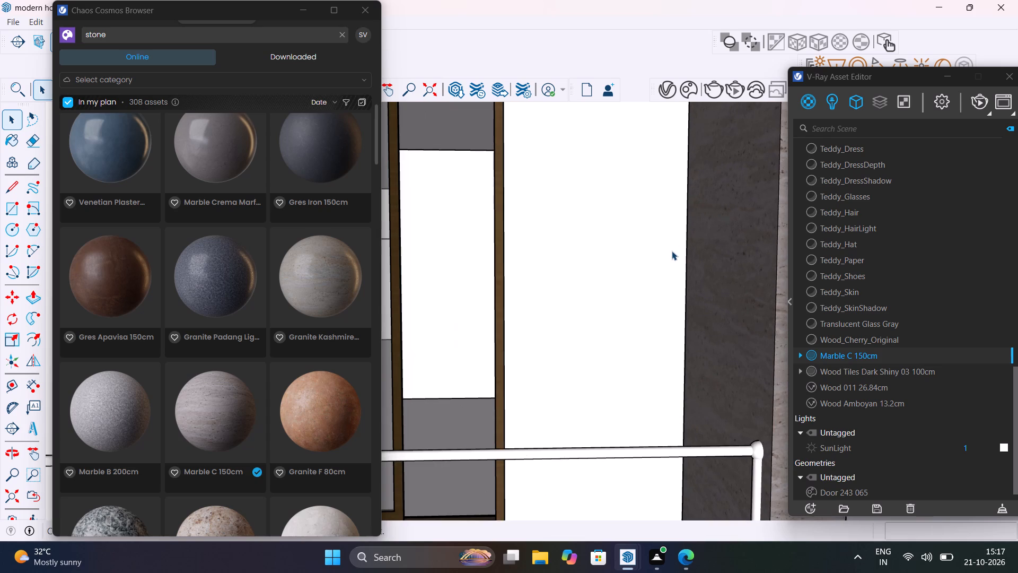
middle_click_drag(628, 234, 632, 314)
Close the Chaos Cosmos browser.
left_click(362, 12)
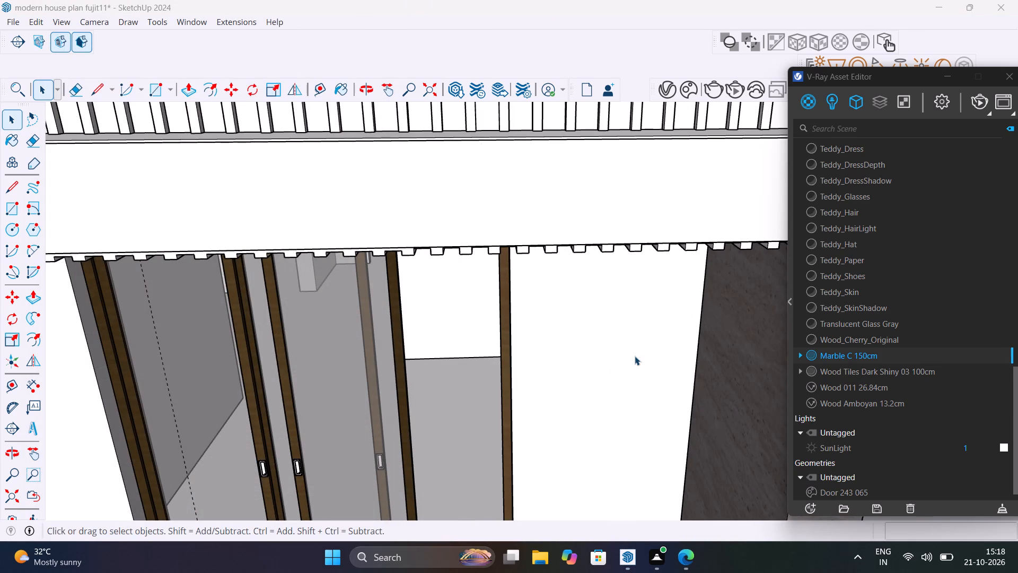
middle_click_drag(639, 352, 536, 294)
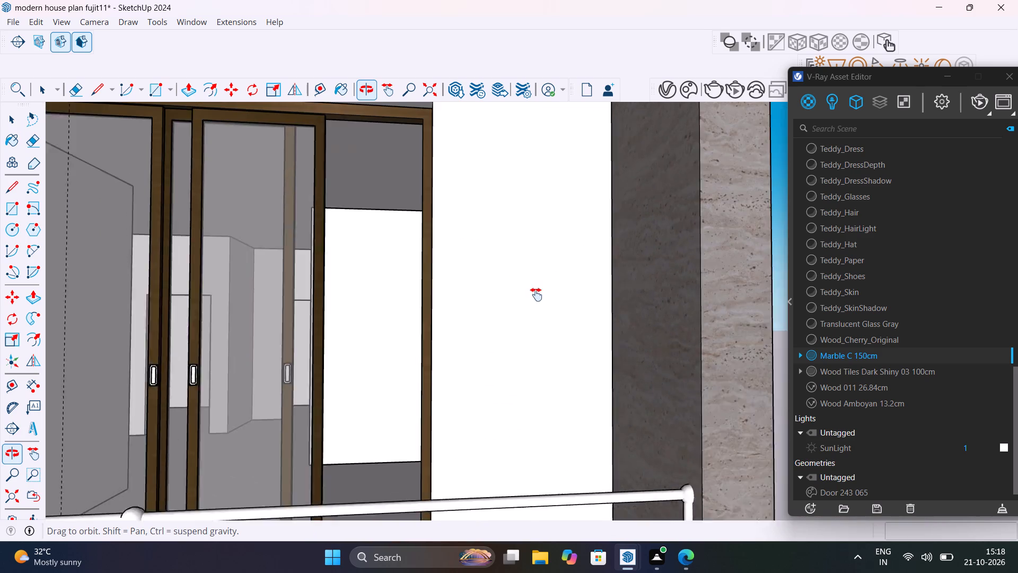
middle_click_drag(536, 294, 556, 298)
scroll(556, 299, "down", 8)
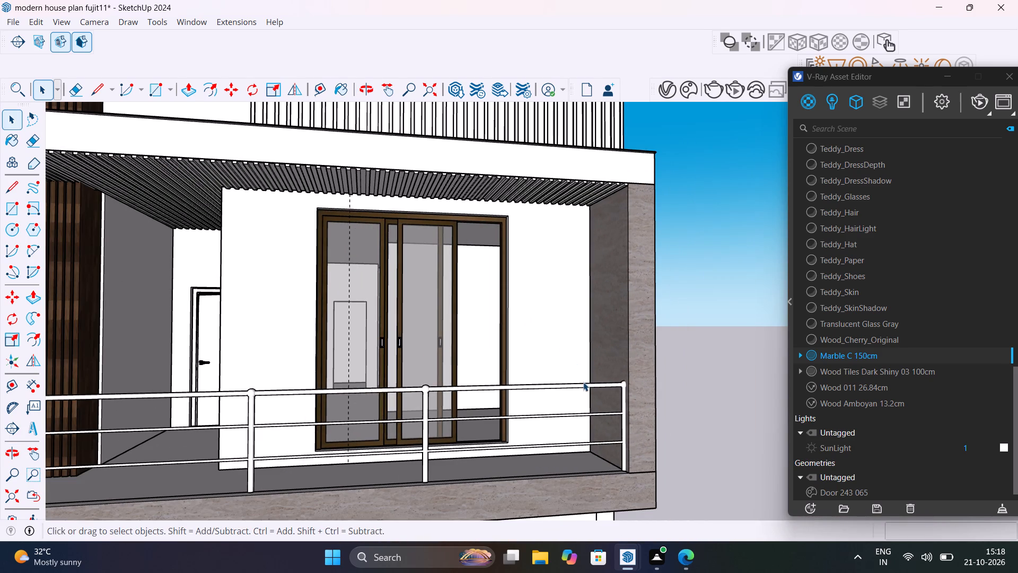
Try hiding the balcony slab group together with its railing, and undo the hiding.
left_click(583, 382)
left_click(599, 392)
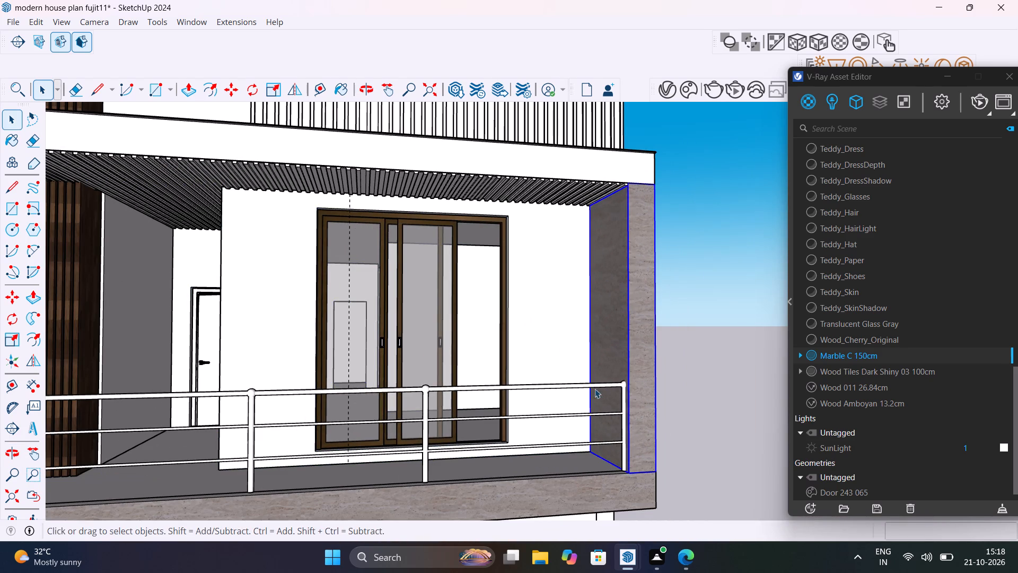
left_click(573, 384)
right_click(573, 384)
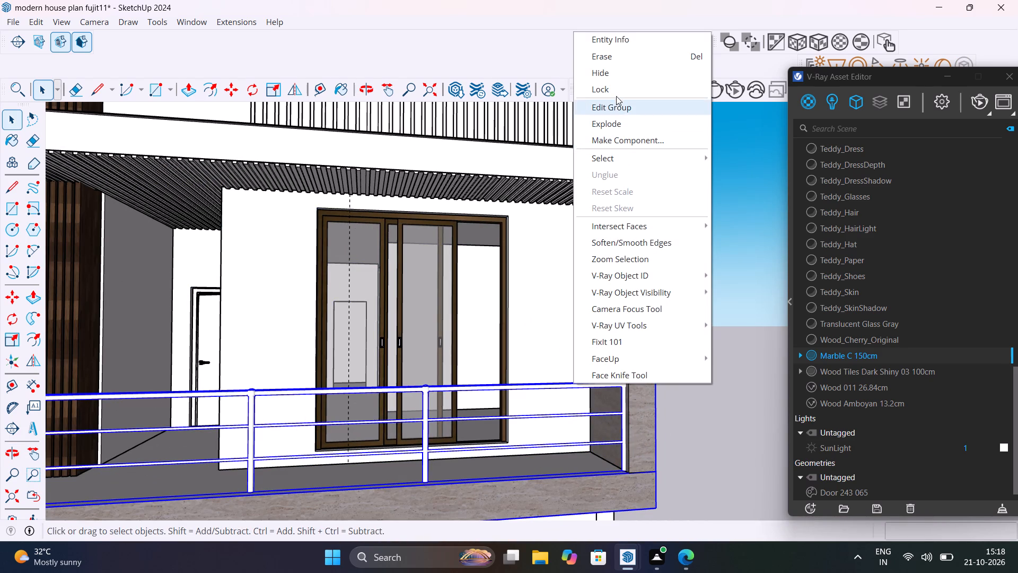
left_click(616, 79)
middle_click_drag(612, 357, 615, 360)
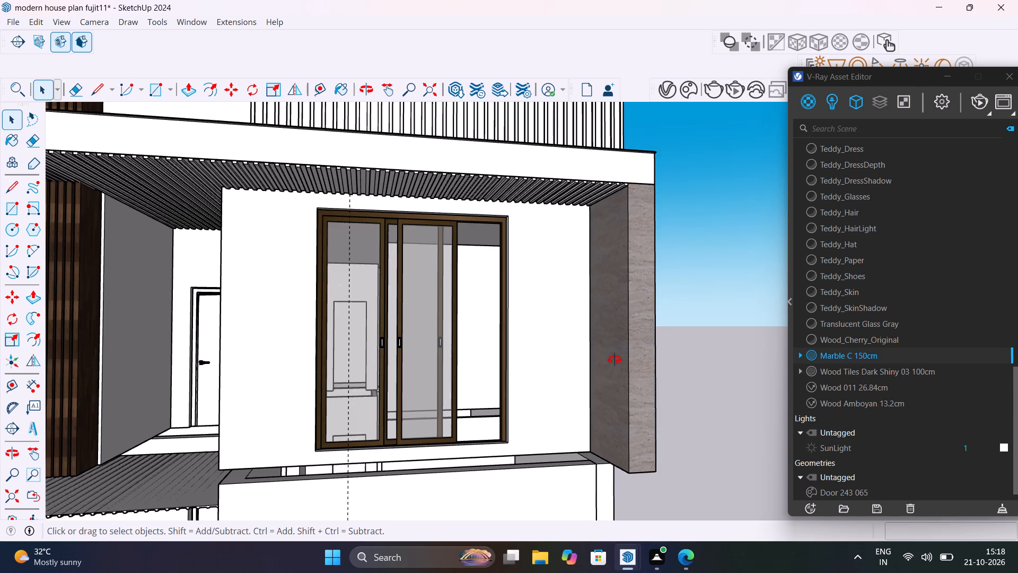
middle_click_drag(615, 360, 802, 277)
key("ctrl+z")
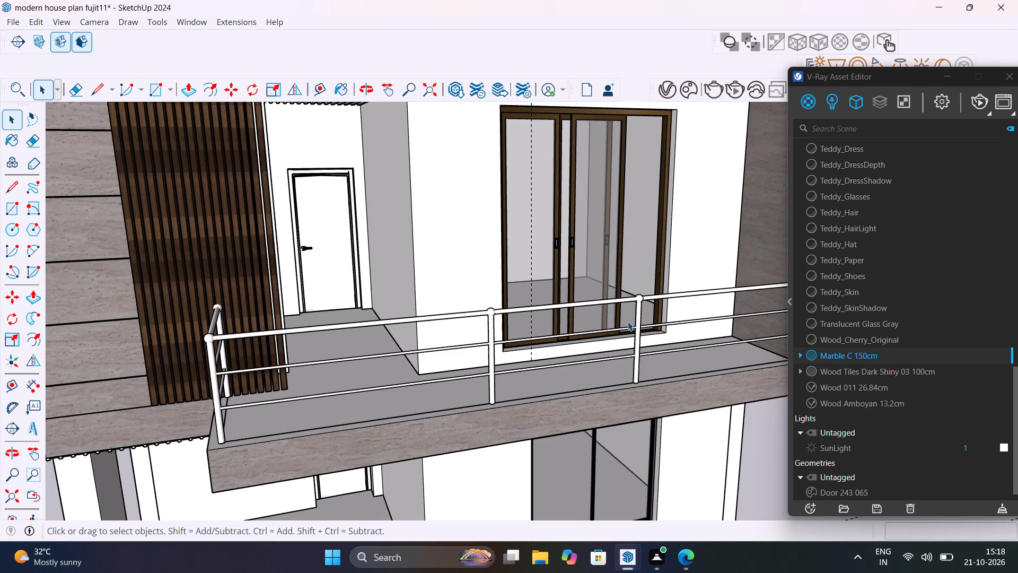
Examine the balcony slab and its underside, the front facade, and the wall around the upper sliding door.
left_click(638, 325)
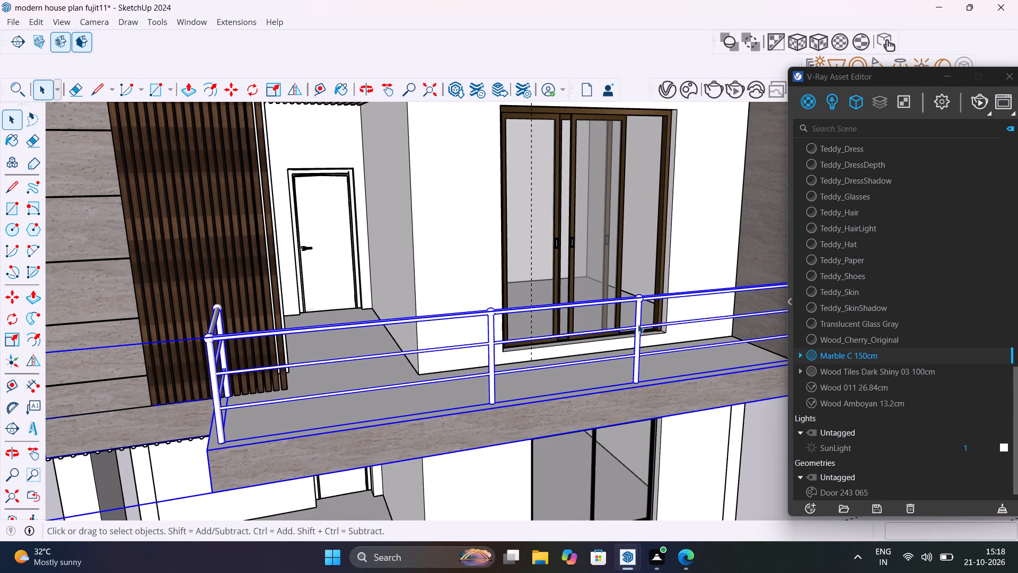
middle_click_drag(638, 324, 607, 215)
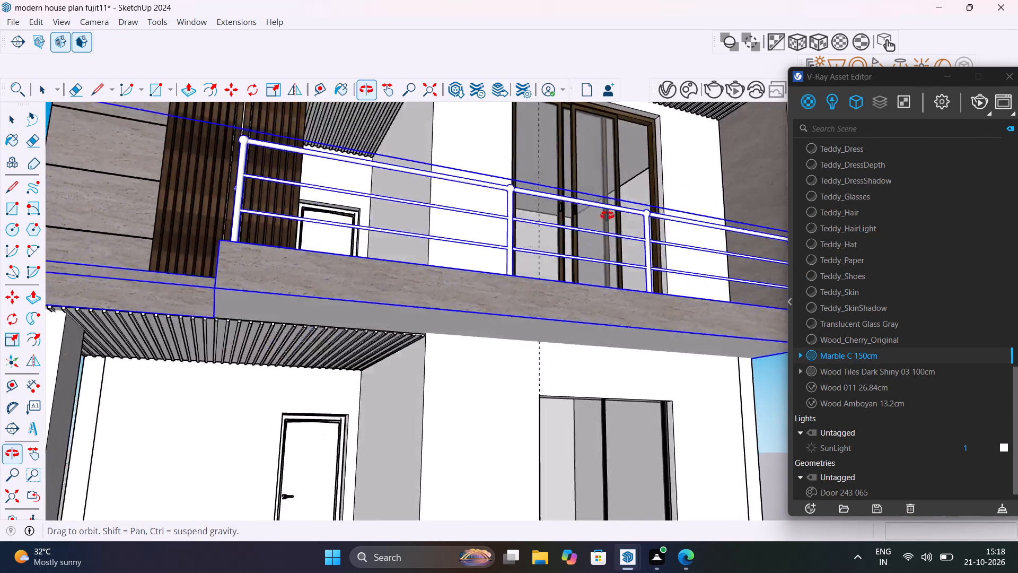
middle_click_drag(607, 215, 683, 146)
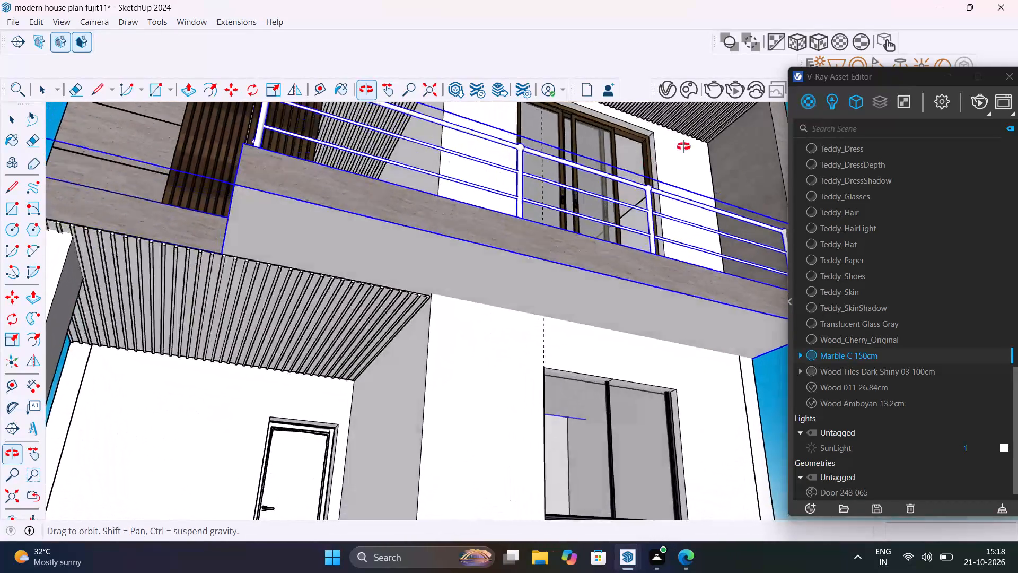
middle_click_drag(683, 146, 756, 194)
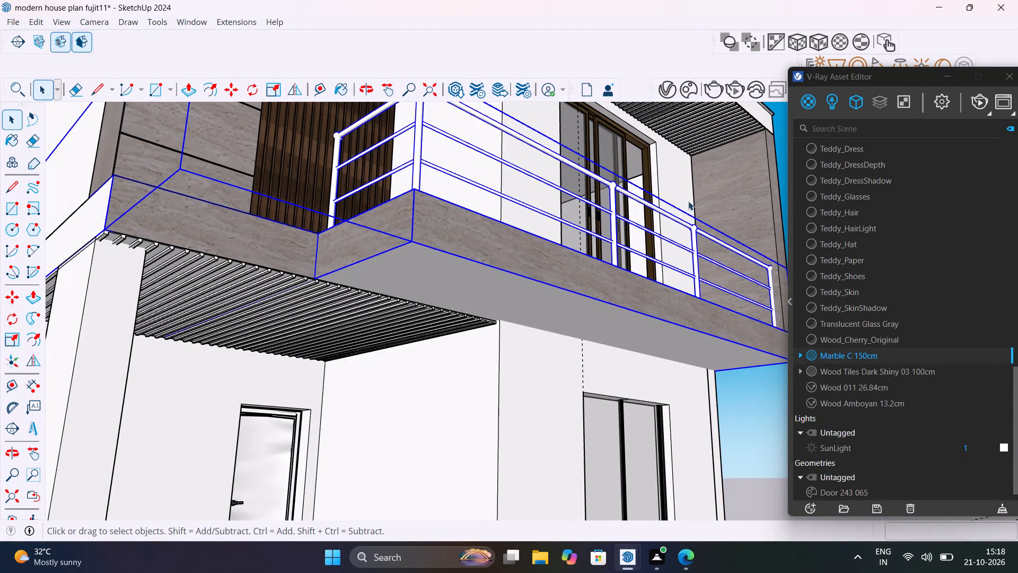
scroll(669, 207, "down", 6)
middle_click_drag(671, 212, 557, 308)
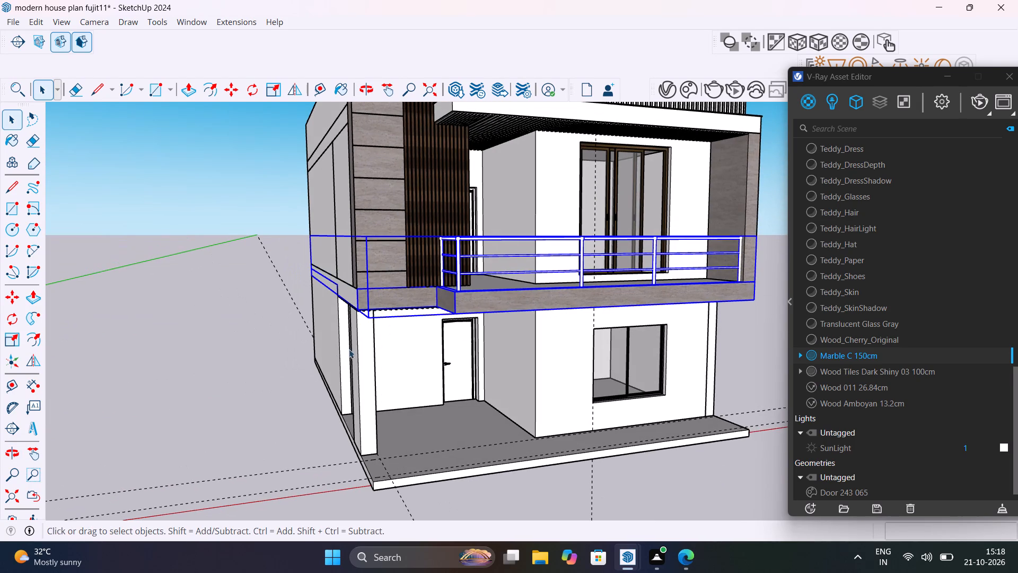
left_click(277, 378)
middle_click_drag(486, 356, 437, 275)
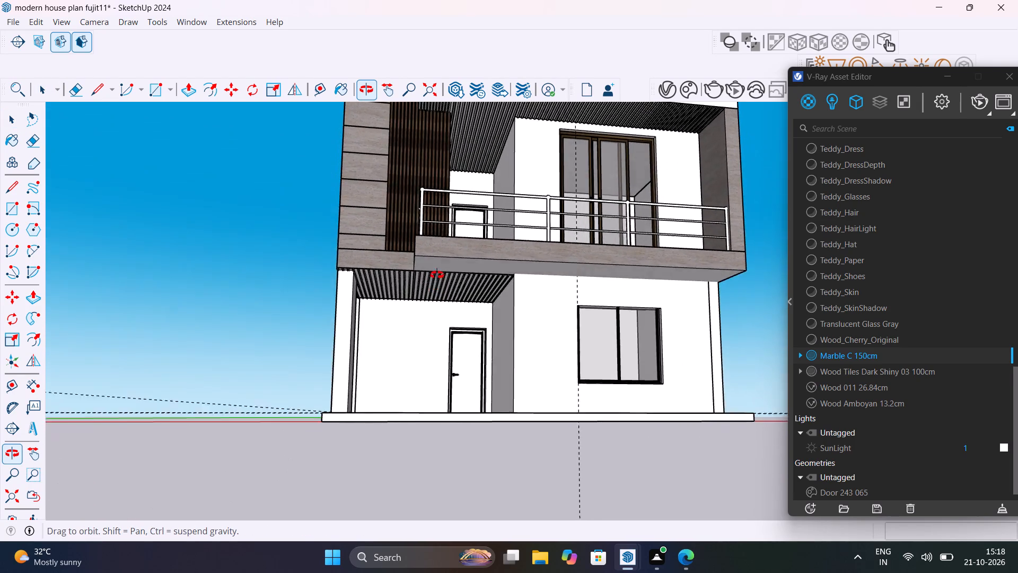
middle_click_drag(437, 275, 461, 299)
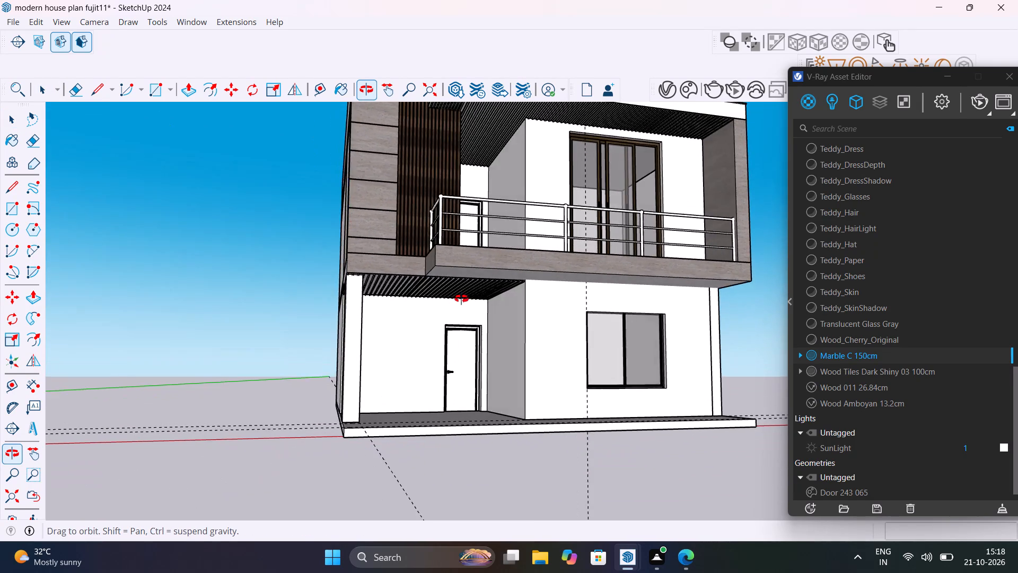
middle_click_drag(461, 299, 377, 349)
middle_click_drag(608, 236, 567, 308)
scroll(567, 308, "down", 1)
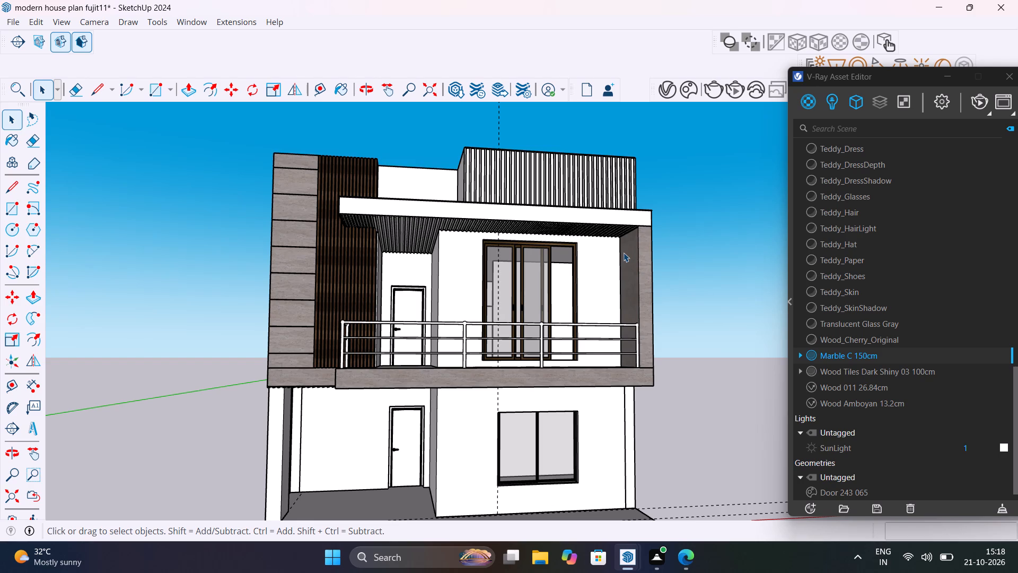
scroll(608, 245, "up", 11)
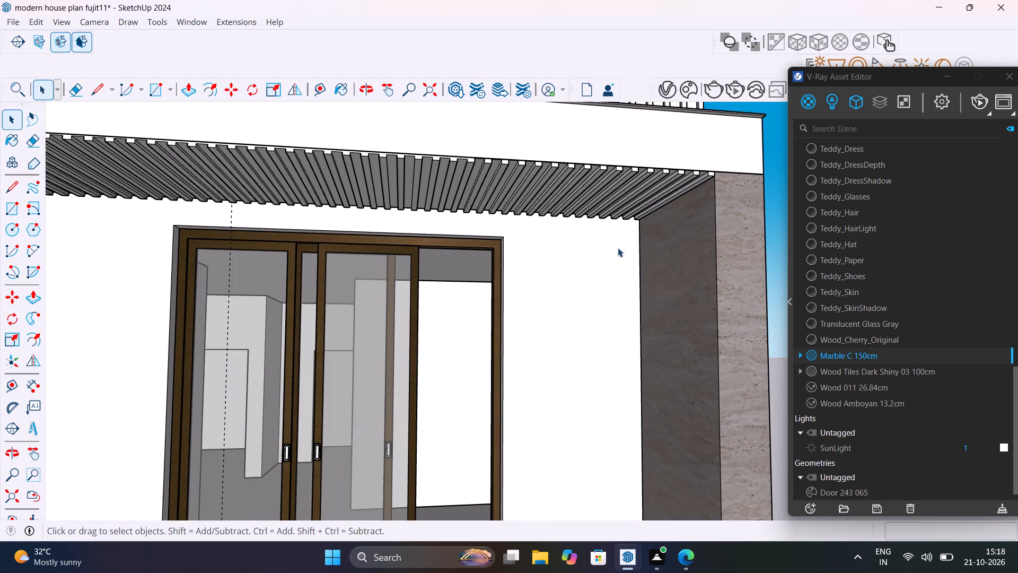
middle_click_drag(642, 292, 638, 280)
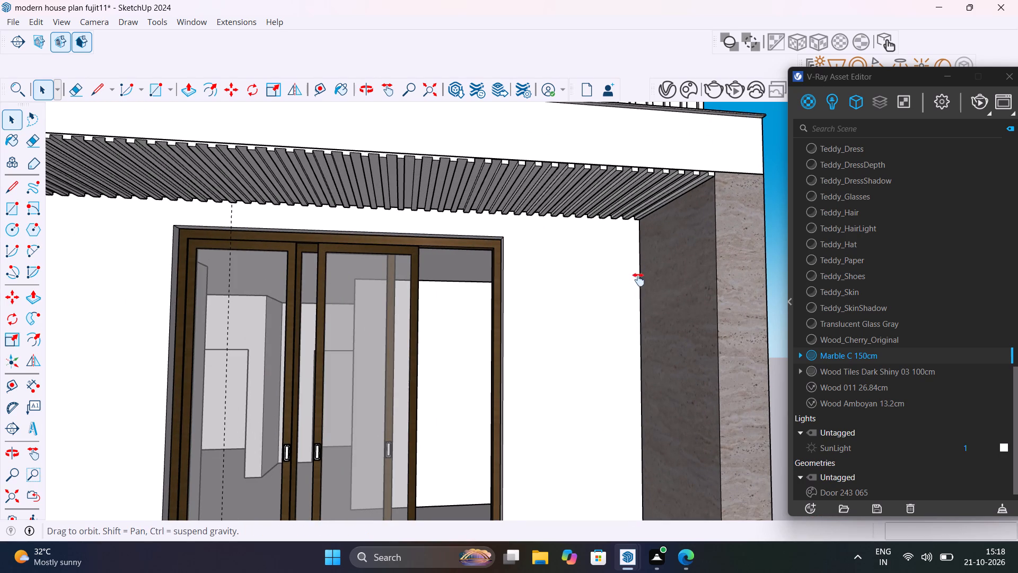
middle_click_drag(638, 280, 699, 269)
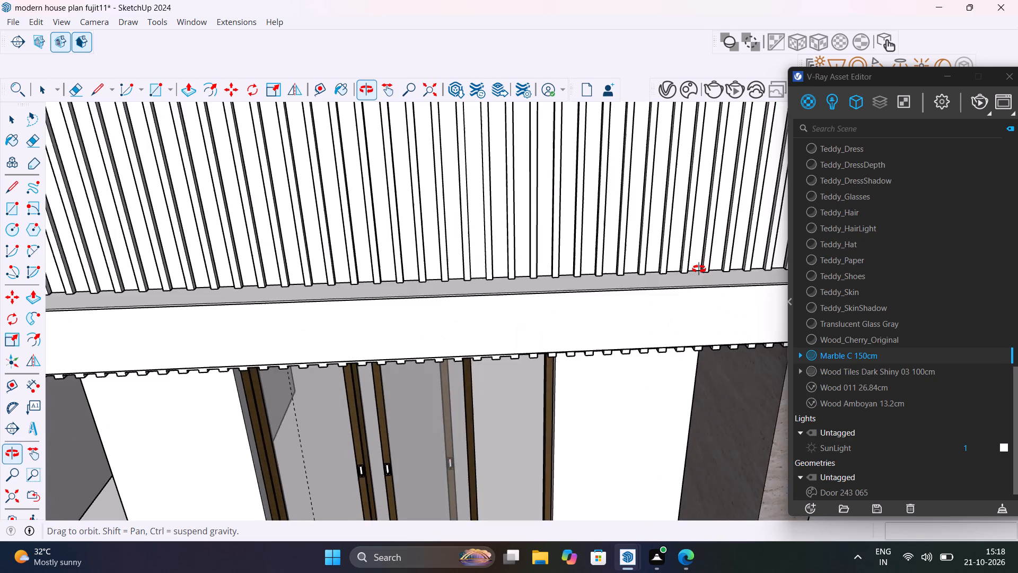
middle_click_drag(699, 269, 763, 71)
scroll(743, 190, "down", 2)
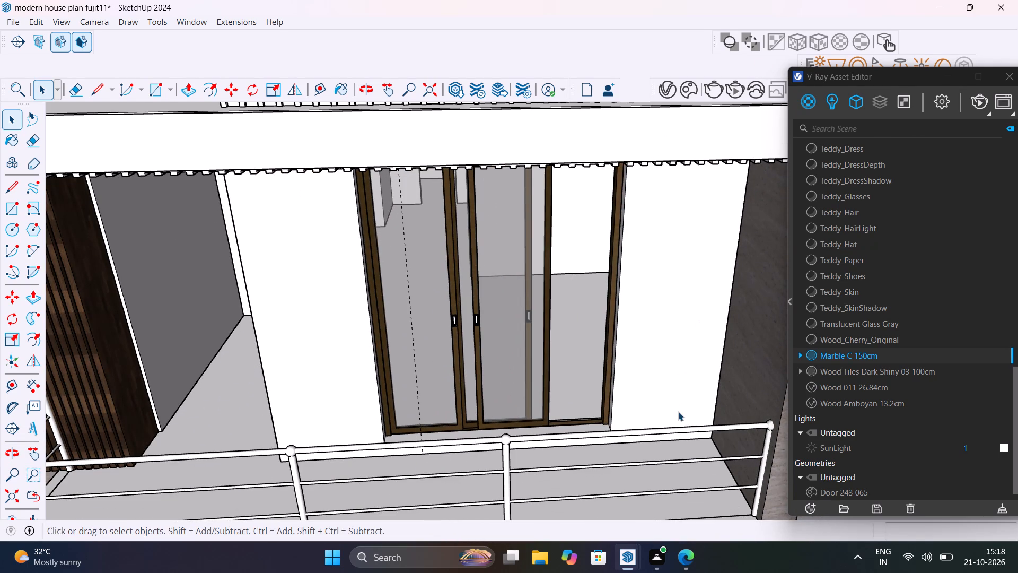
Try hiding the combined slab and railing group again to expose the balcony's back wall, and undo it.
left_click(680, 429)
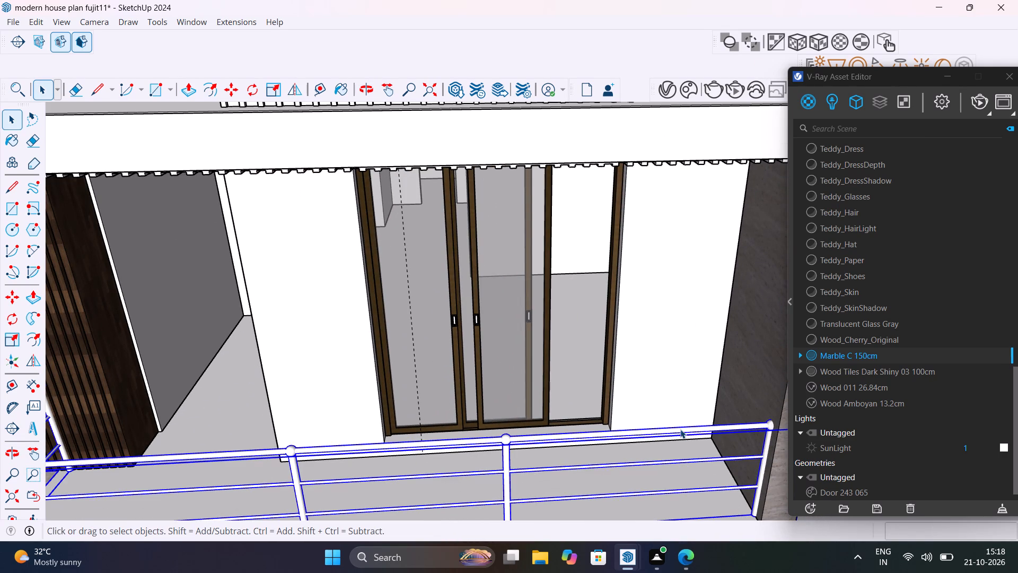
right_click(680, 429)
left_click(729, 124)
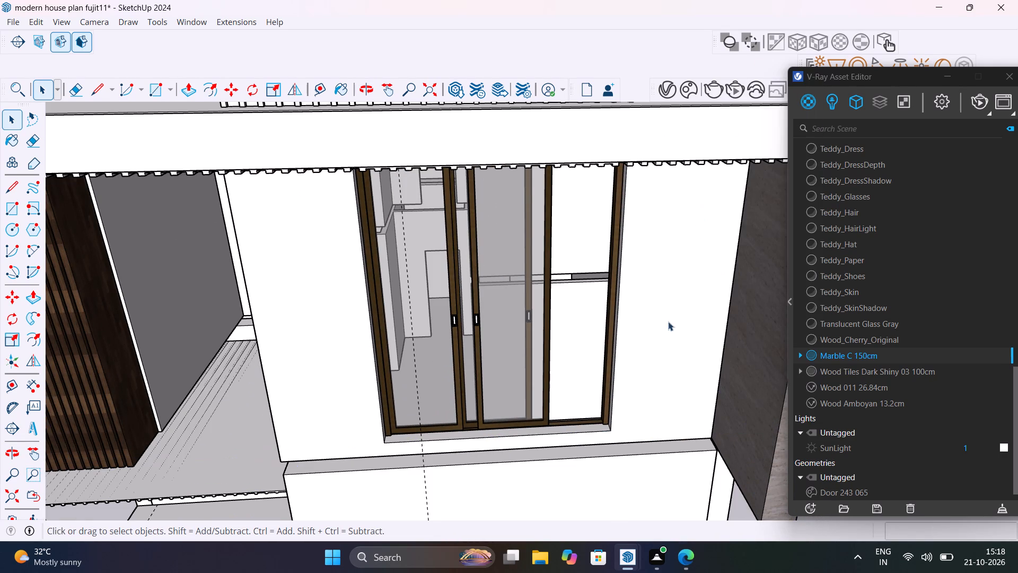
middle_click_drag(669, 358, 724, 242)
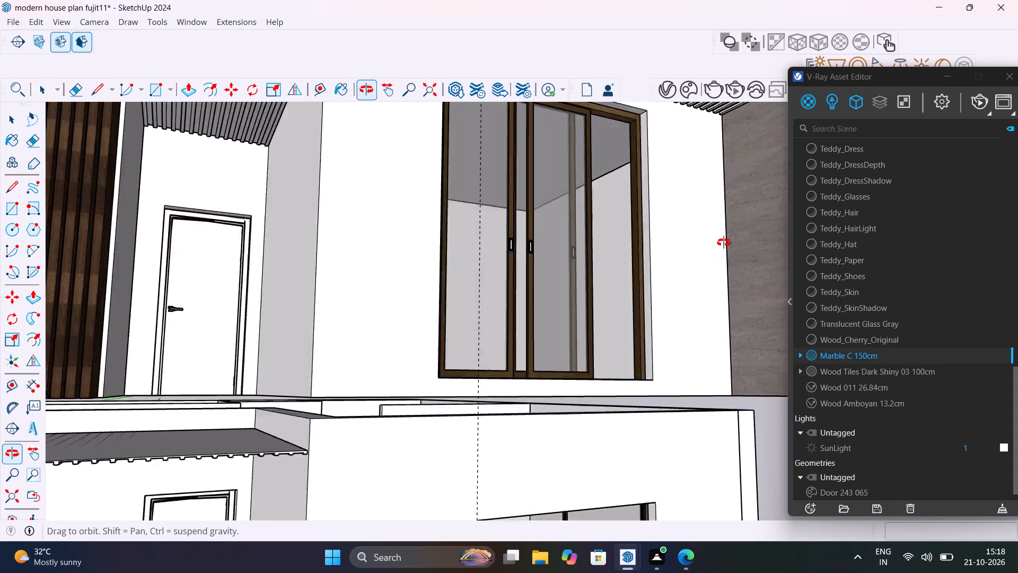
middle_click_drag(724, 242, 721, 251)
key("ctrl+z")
Explode the balcony slab group so the railing is separate from the slab, and clear the selection.
scroll(687, 286, "down", 4)
left_click(686, 309)
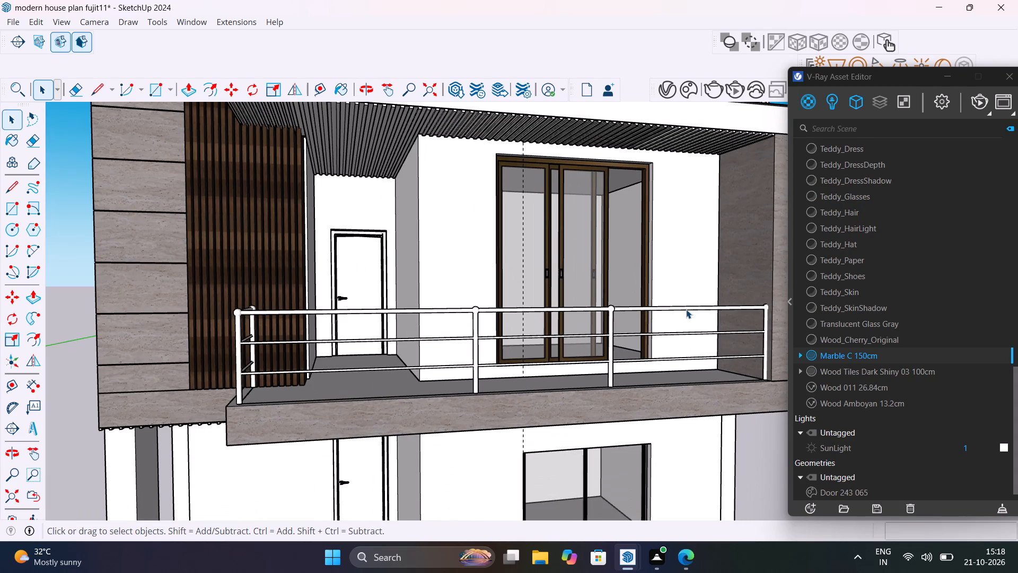
right_click(686, 309)
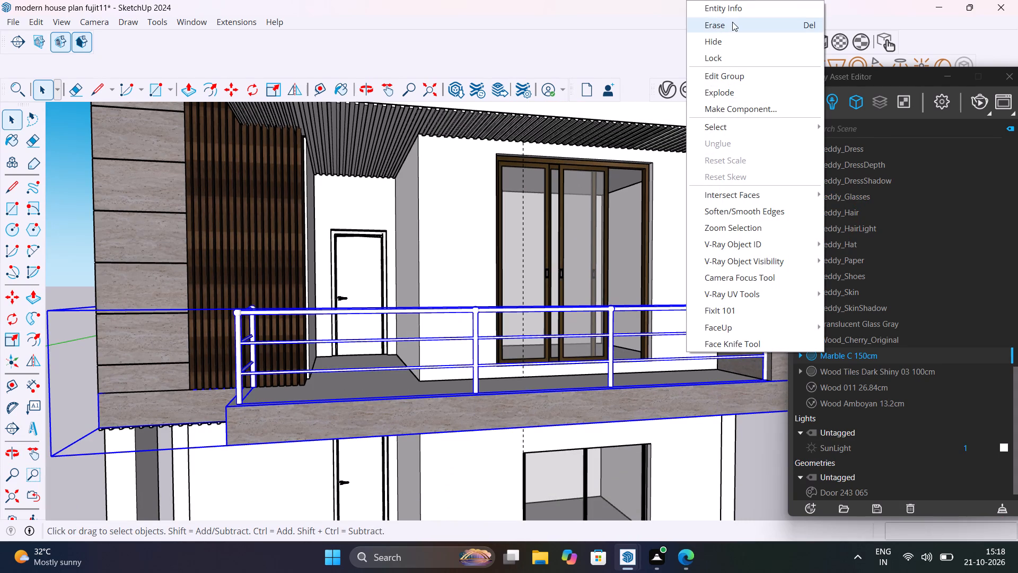
left_click(731, 90)
scroll(633, 360, "down", 7)
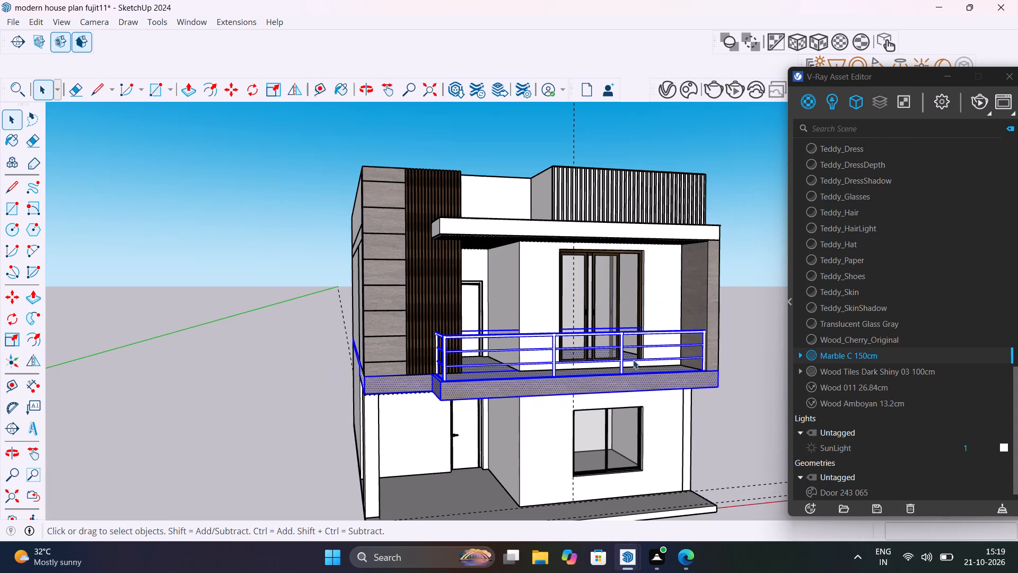
left_click(275, 346)
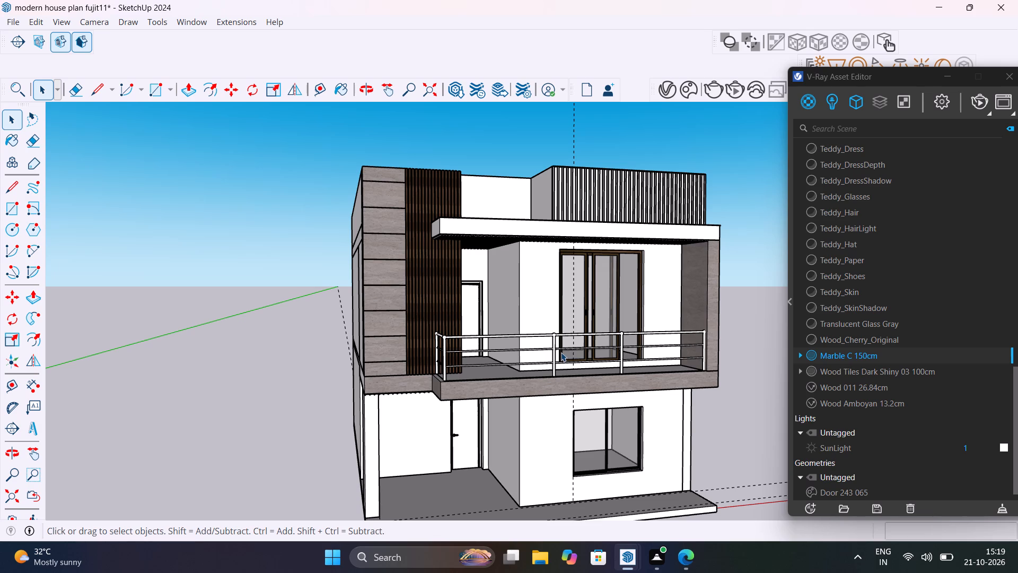
Hide the balcony railing group.
left_click(554, 359)
right_click(554, 359)
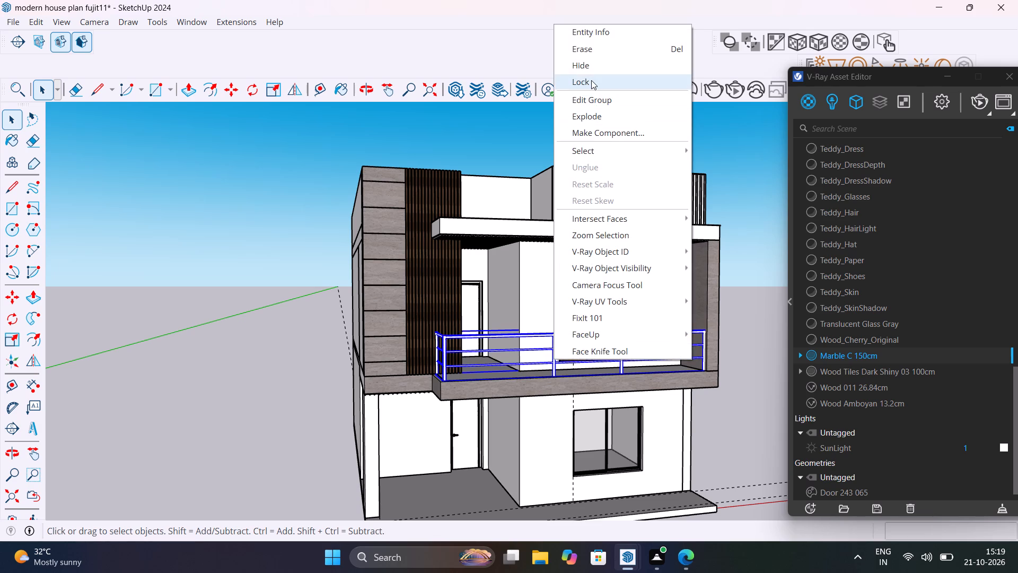
left_click(588, 70)
Draw a rectangle about 3' 3 5/8" by 9' 11" on the balcony's back wall, between the sliding door and the marble side wall.
middle_click_drag(618, 271, 604, 377)
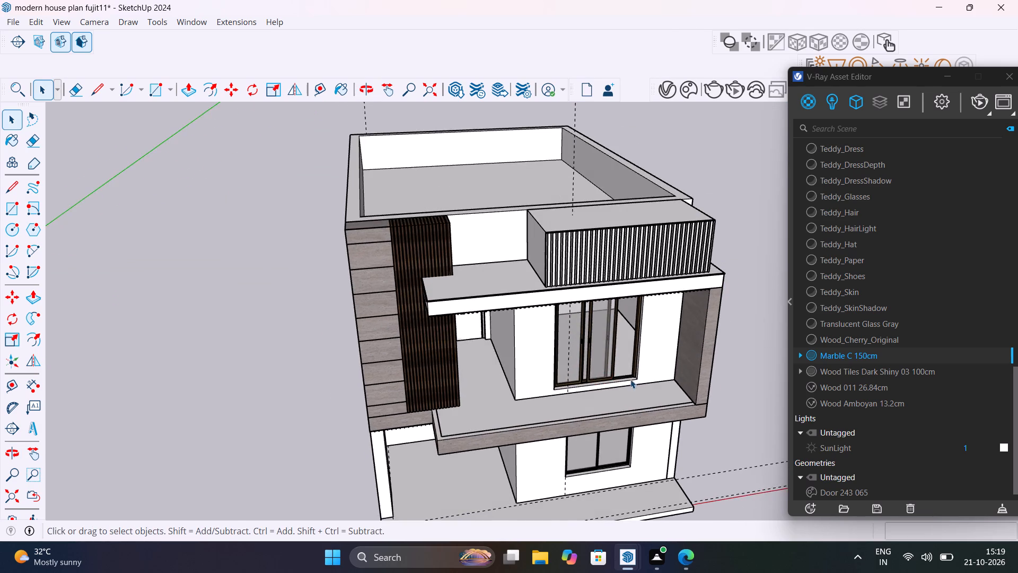
scroll(630, 379, "up", 8)
middle_click_drag(659, 387, 430, 370)
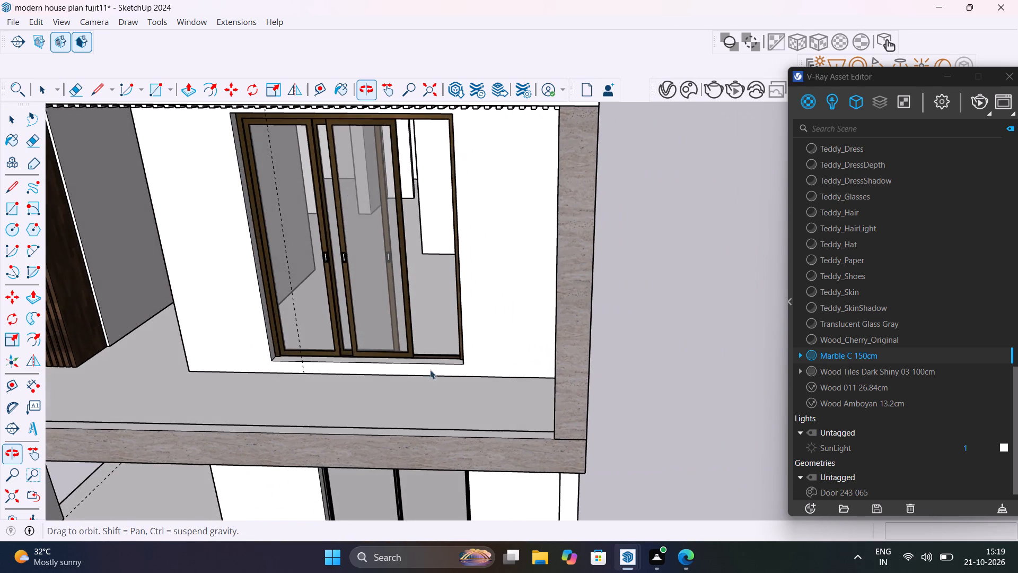
scroll(502, 290, "down", 1)
middle_click_drag(508, 299, 586, 339, "shift")
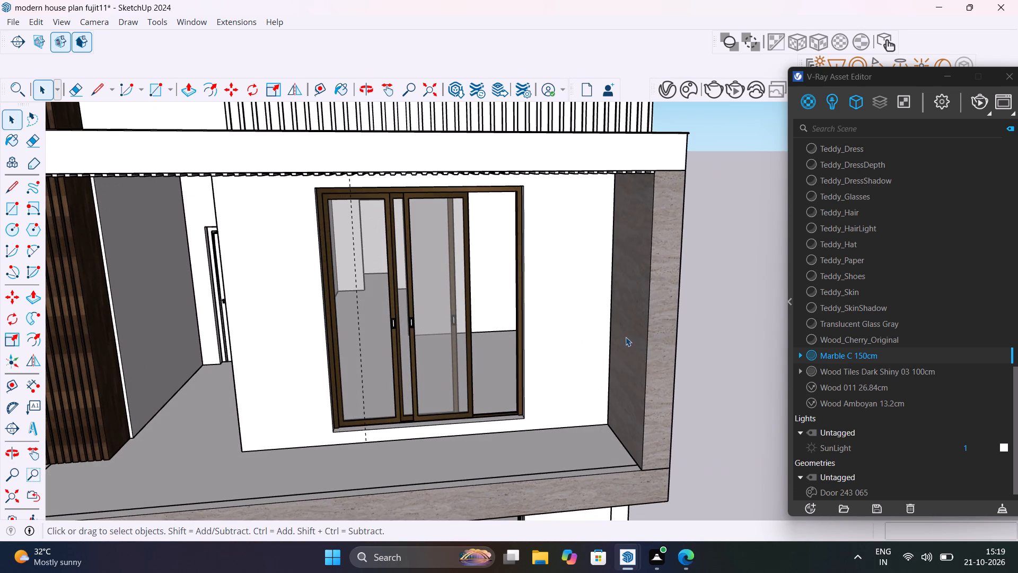
left_click(625, 337)
scroll(616, 233, "up", 2)
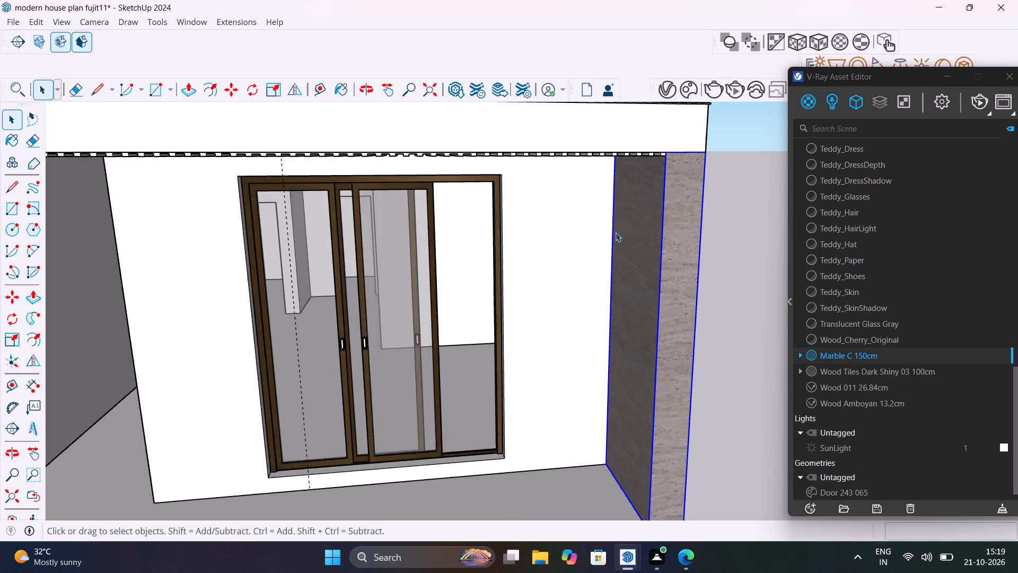
scroll(616, 232, "up", 2)
left_click(744, 303)
middle_click_drag(639, 263, 608, 287, "shift")
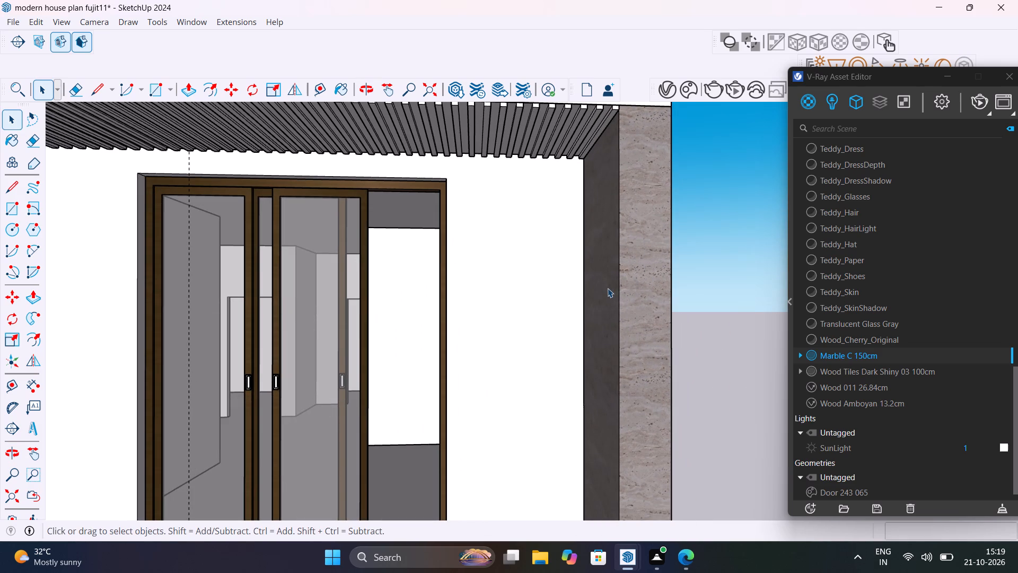
scroll(551, 208, "up", 5)
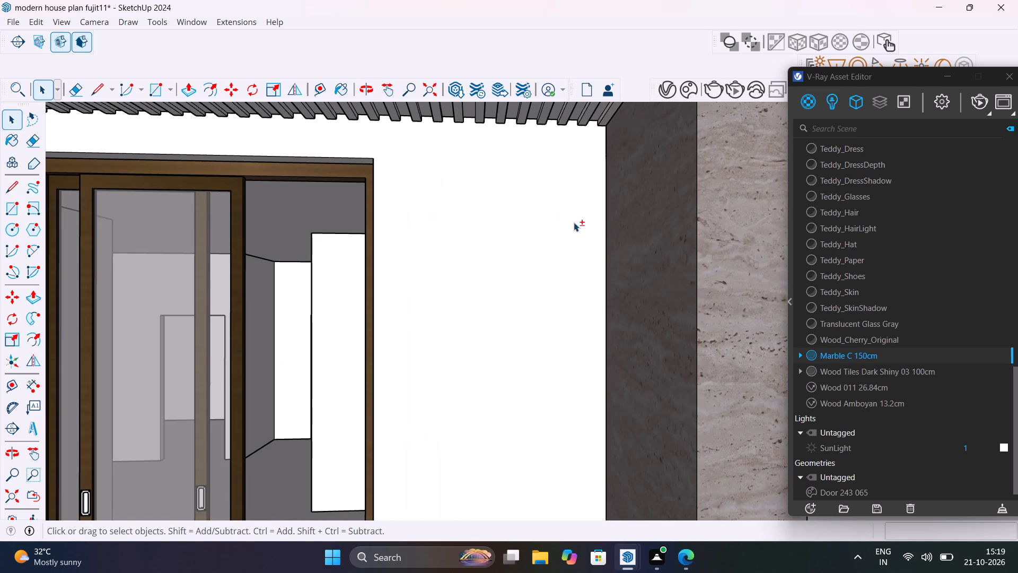
middle_click_drag(580, 232, 638, 290, "shift")
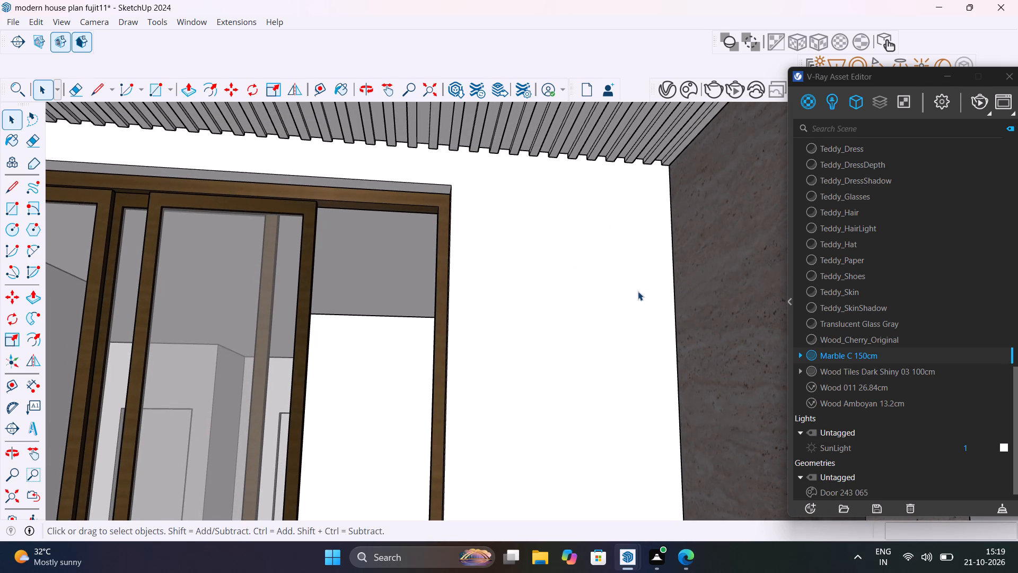
key("r")
left_click(671, 172)
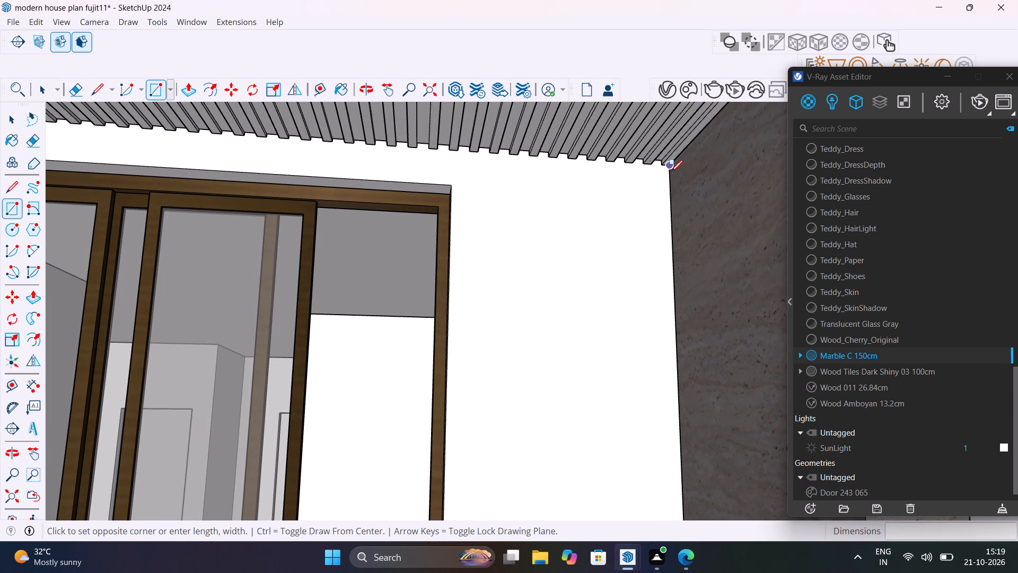
scroll(493, 249, "down", 11)
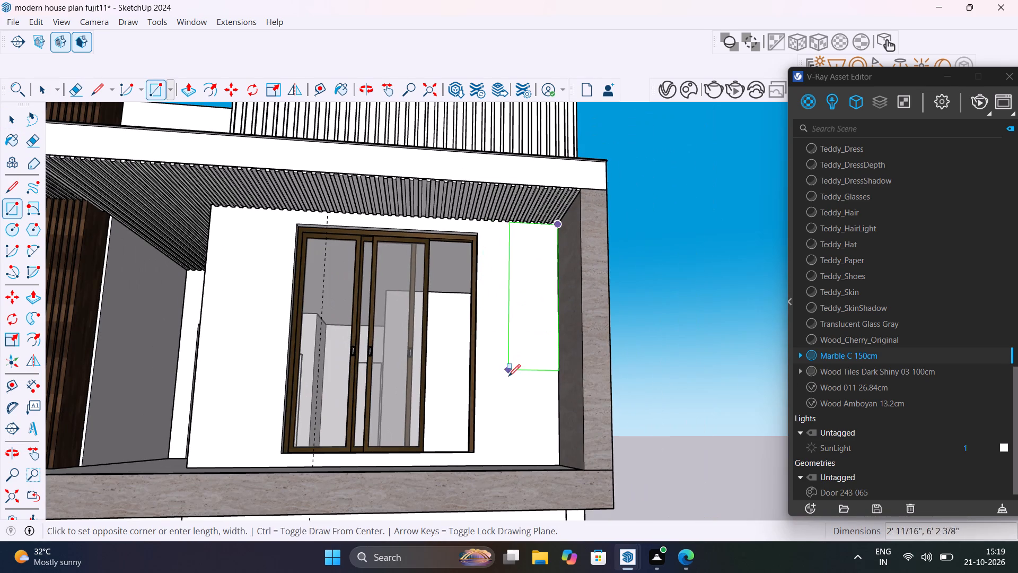
middle_click_drag(487, 450, 490, 498)
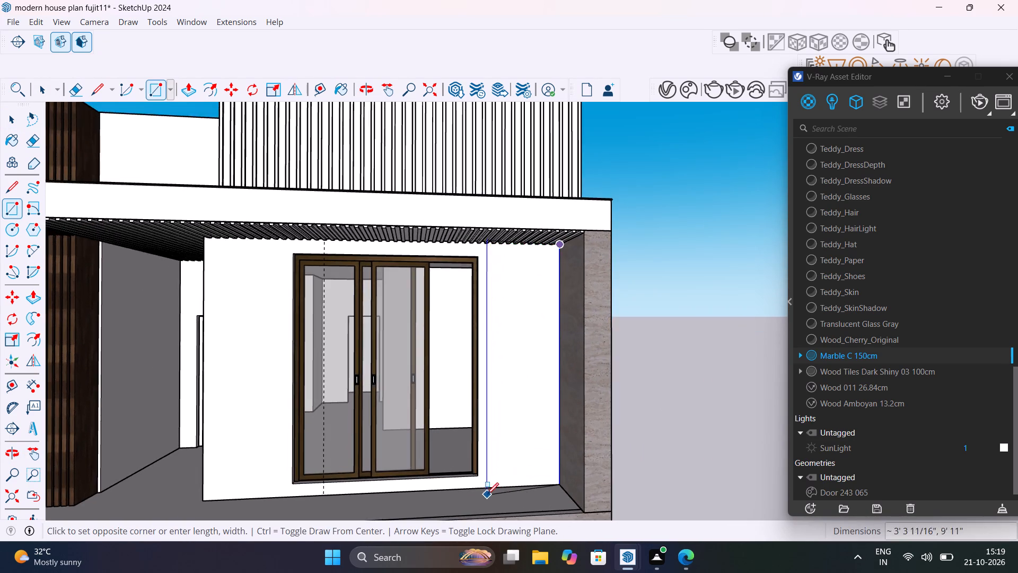
scroll(487, 494, "up", 18)
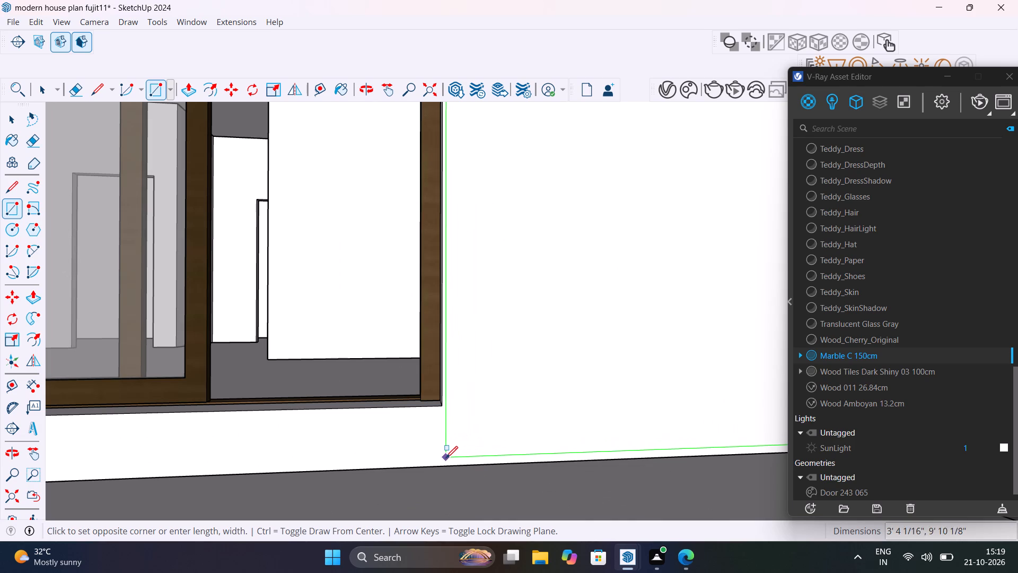
scroll(446, 458, "down", 6)
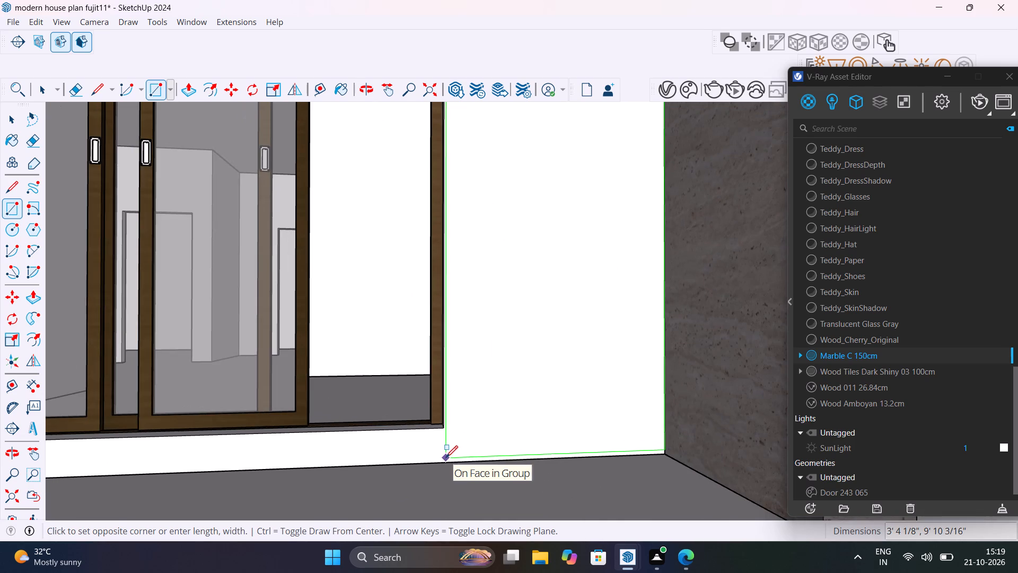
middle_click_drag(445, 453, 450, 572)
scroll(445, 453, "down", 9)
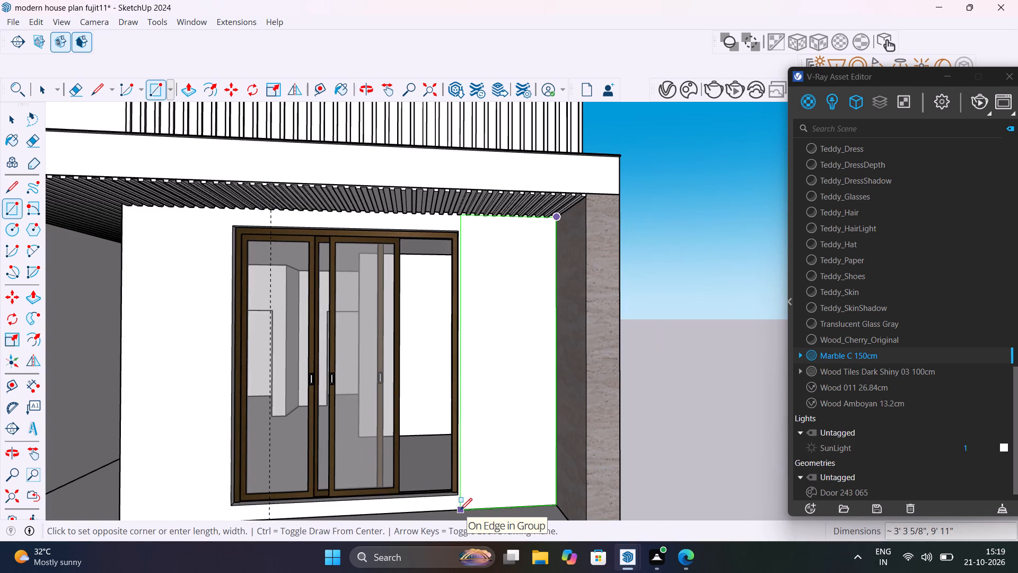
left_click(460, 510)
Push/Pull the new rectangle on the balcony's back wall outward by 1".
scroll(479, 246, "up", 6)
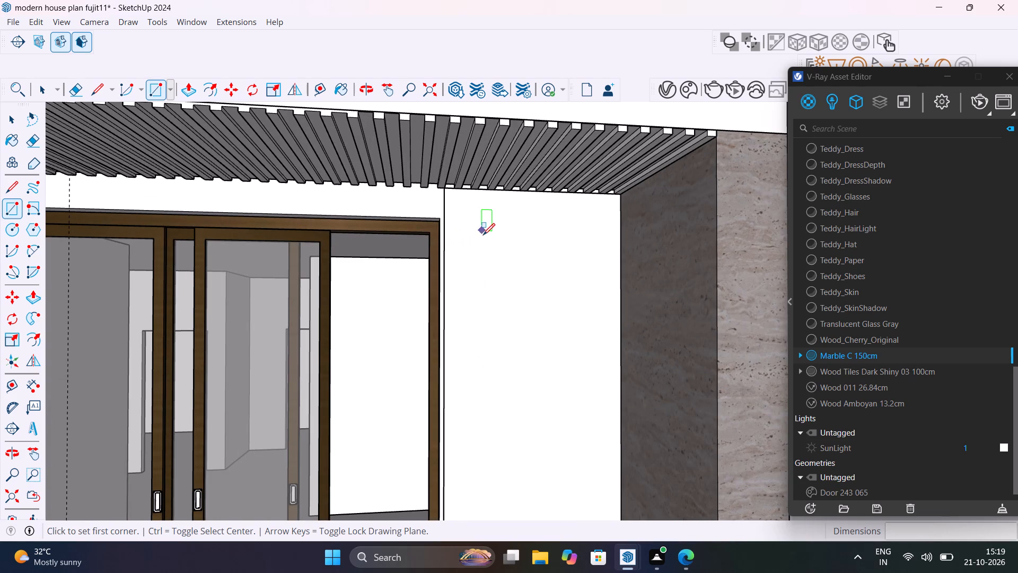
scroll(484, 241, "up", 4)
middle_click_drag(475, 247, 584, 298)
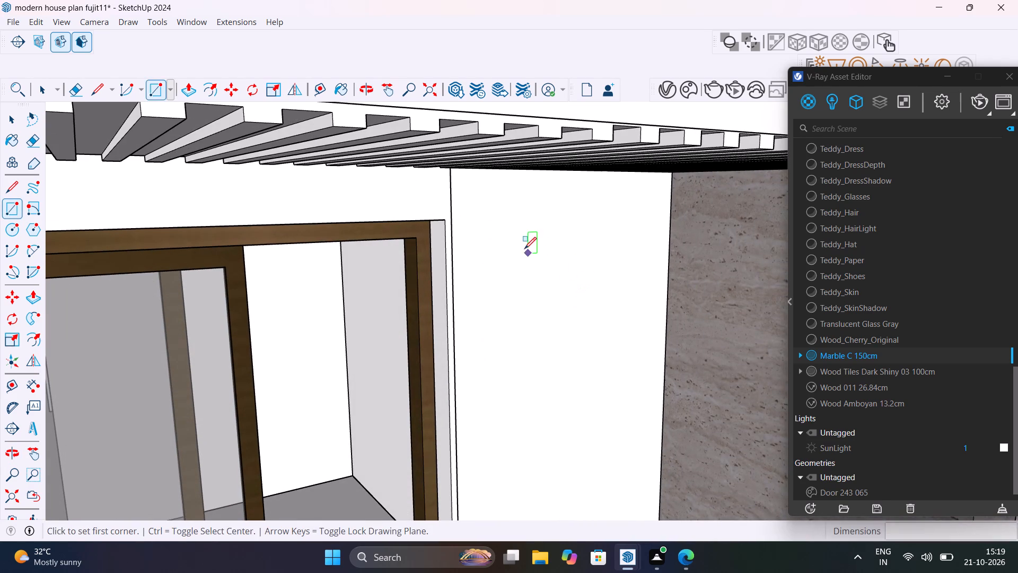
key("space")
left_click(509, 214)
key("p")
left_click(509, 214)
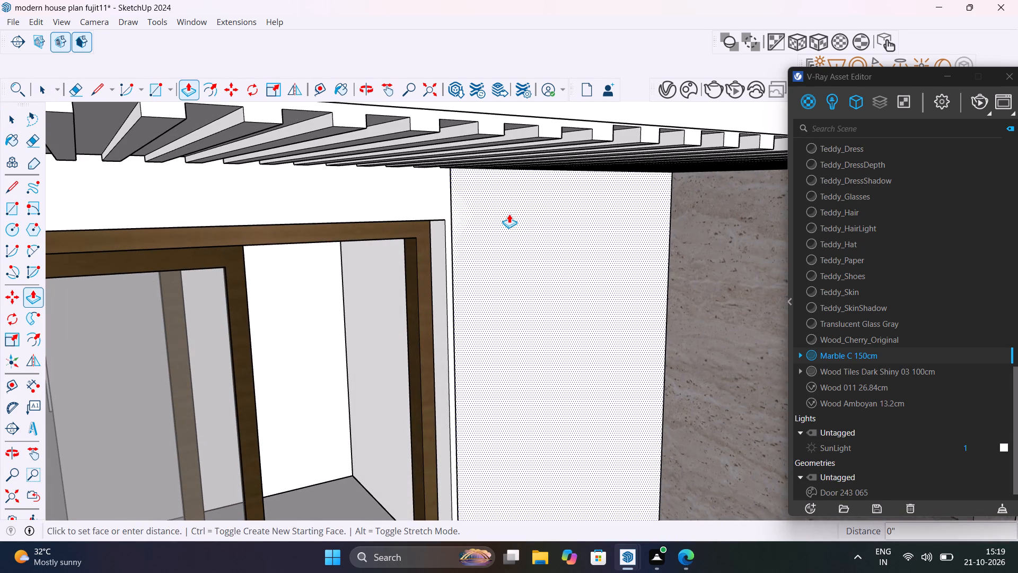
type("1\"")
key("Return")
key("space")
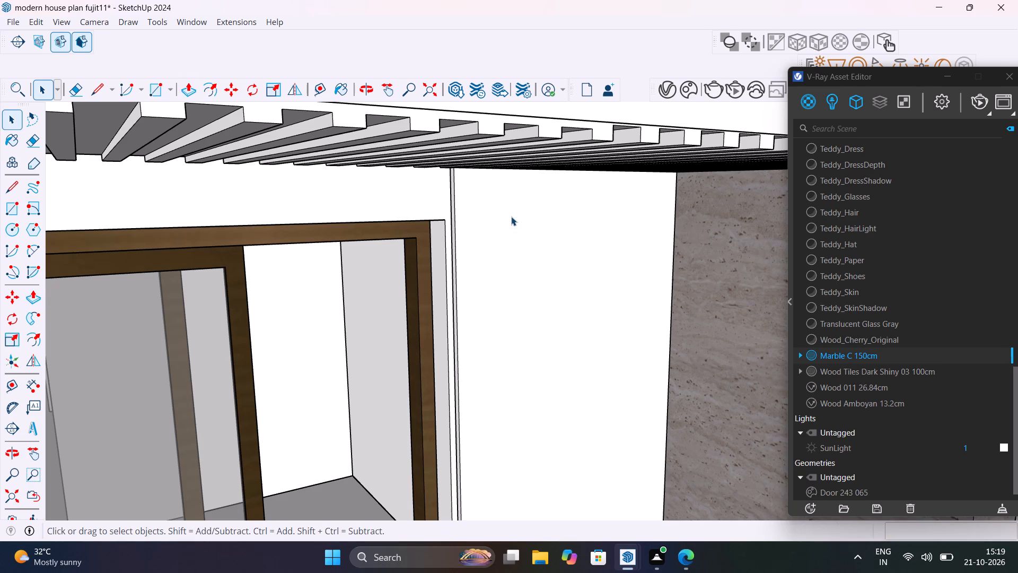
Select all of the 1" thick wall panel's connected geometry and make it a group.
scroll(455, 179, "up", 10)
left_click(478, 215)
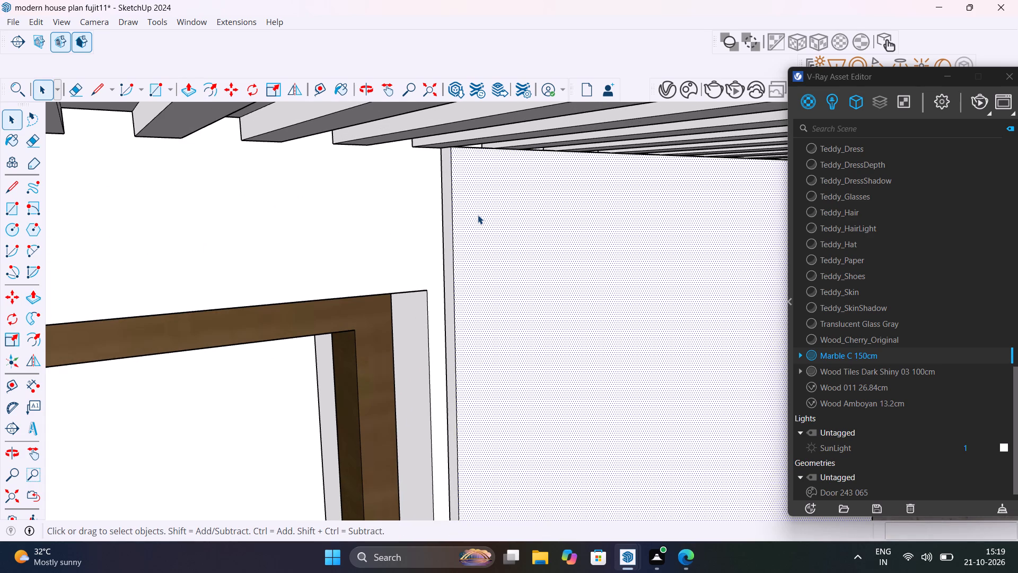
triple_click(478, 215)
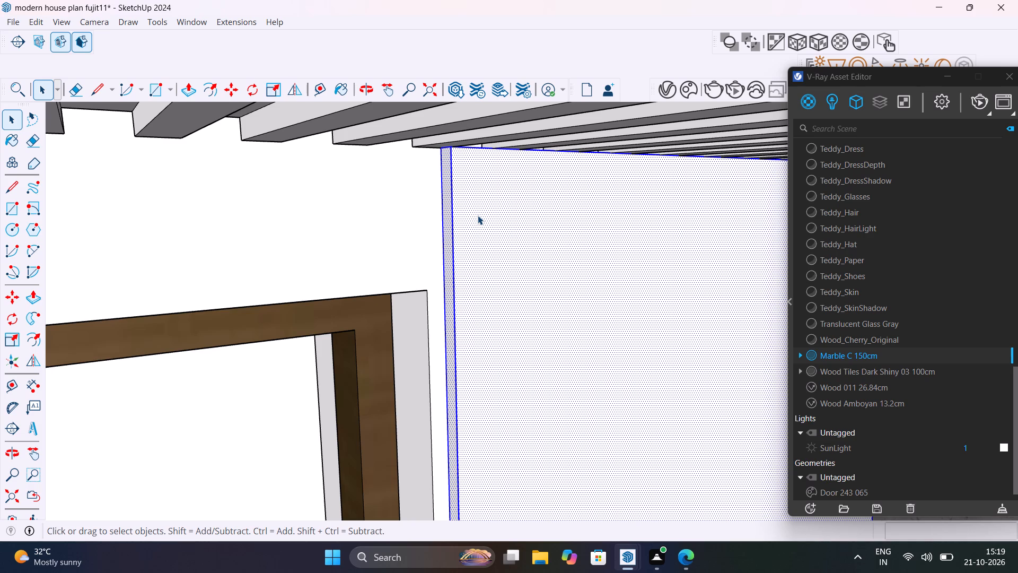
right_click(478, 215)
left_click(526, 345)
Scale the panel group along the red axis by about 1.02 towards the sliding door's frame, and clear the selection.
scroll(437, 299, "down", 12)
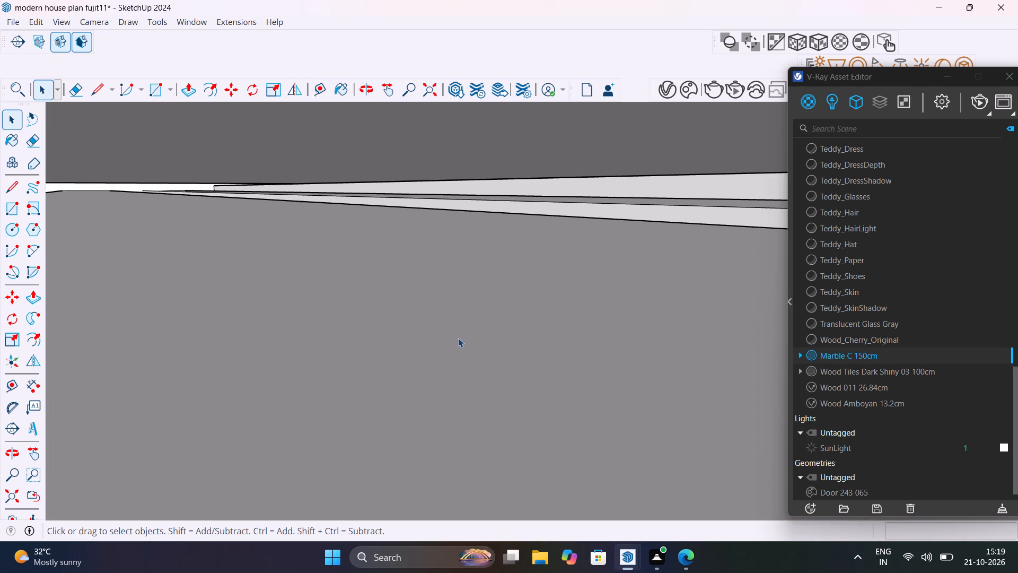
left_click(8, 499)
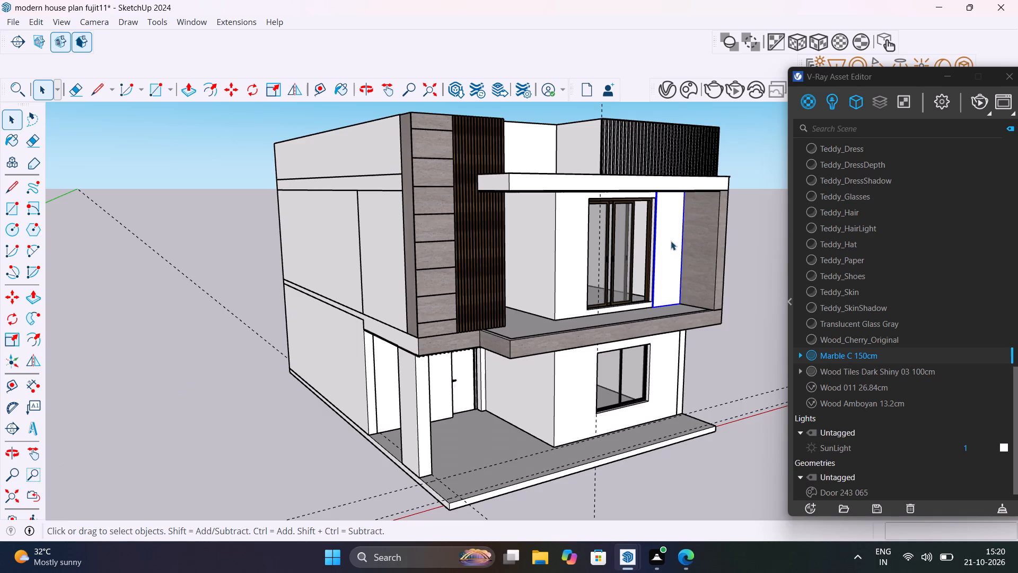
scroll(642, 249, "up", 9)
middle_click_drag(677, 271, 574, 340)
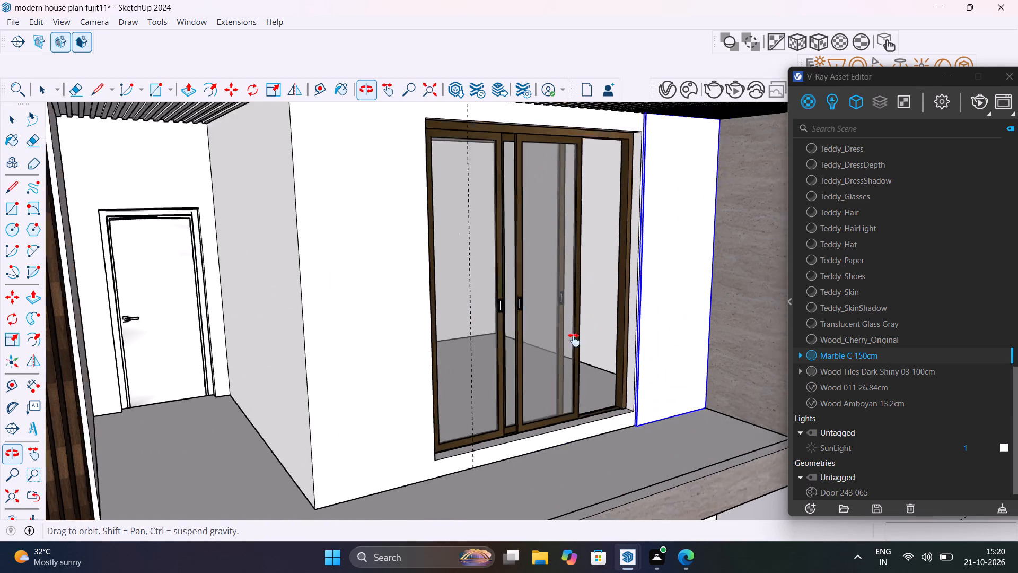
middle_click_drag(574, 340, 617, 338)
scroll(577, 239, "up", 10)
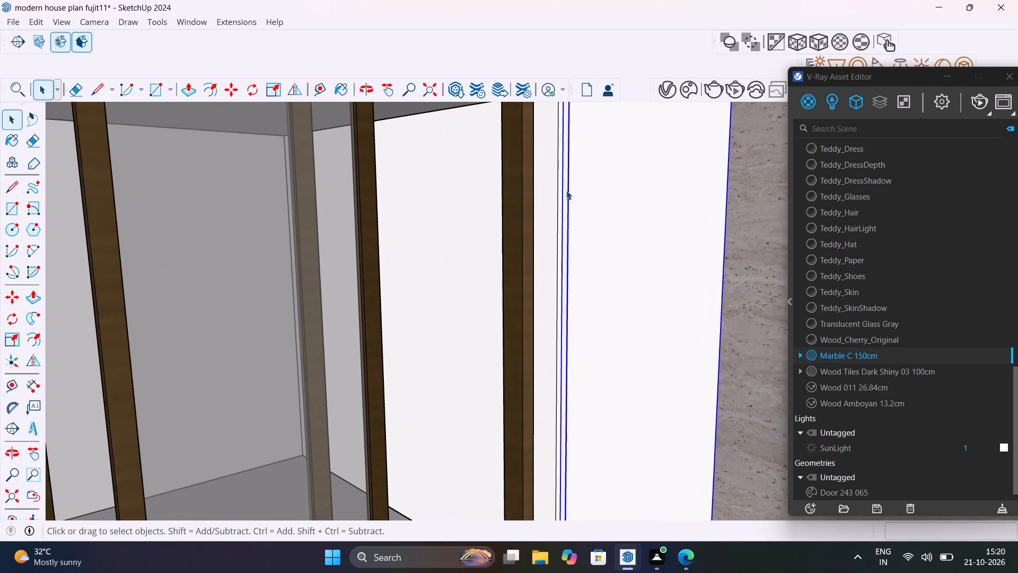
scroll(564, 220, "up", 1)
middle_click_drag(569, 235, 563, 332)
scroll(559, 332, "down", 1)
middle_click_drag(569, 337, 540, 162)
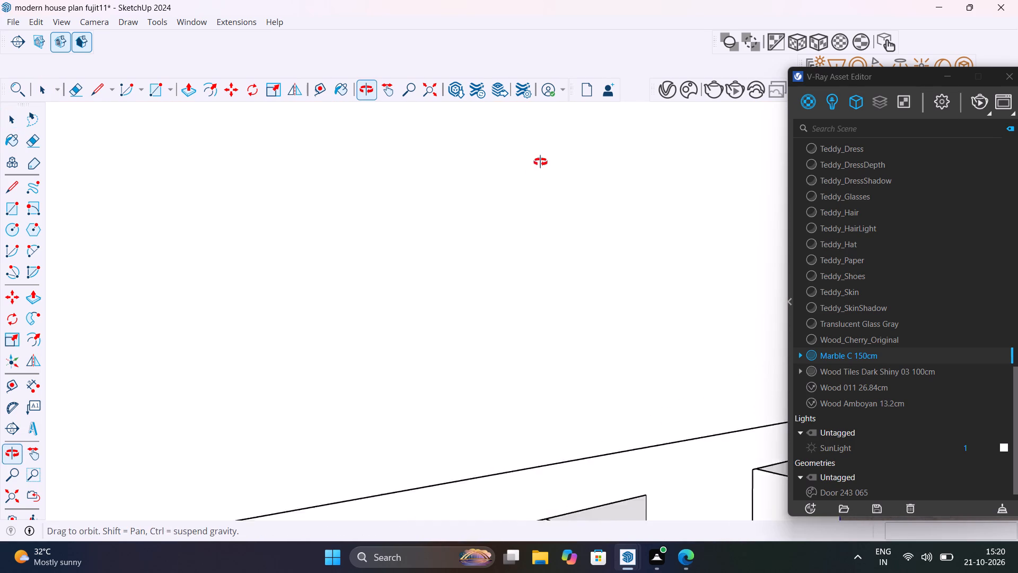
middle_click_drag(540, 162, 545, 137)
middle_click_drag(661, 341, 766, 111, "shift")
scroll(645, 460, "up", 1)
middle_click_drag(645, 459, 653, 167, "shift")
scroll(653, 167, "up", 1, "shift")
scroll(649, 362, "up", 5)
scroll(649, 362, "up", 1, "shift")
middle_click_drag(649, 362, 646, 323, "shift")
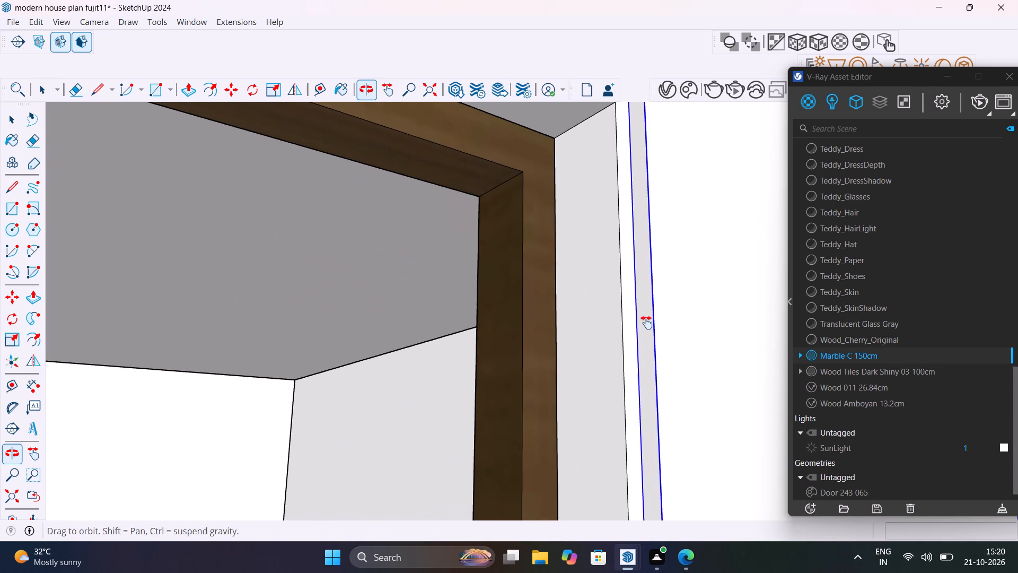
middle_click_drag(646, 323, 646, 319, "shift")
scroll(646, 319, "up", 1, "shift")
left_click(647, 320)
key("s")
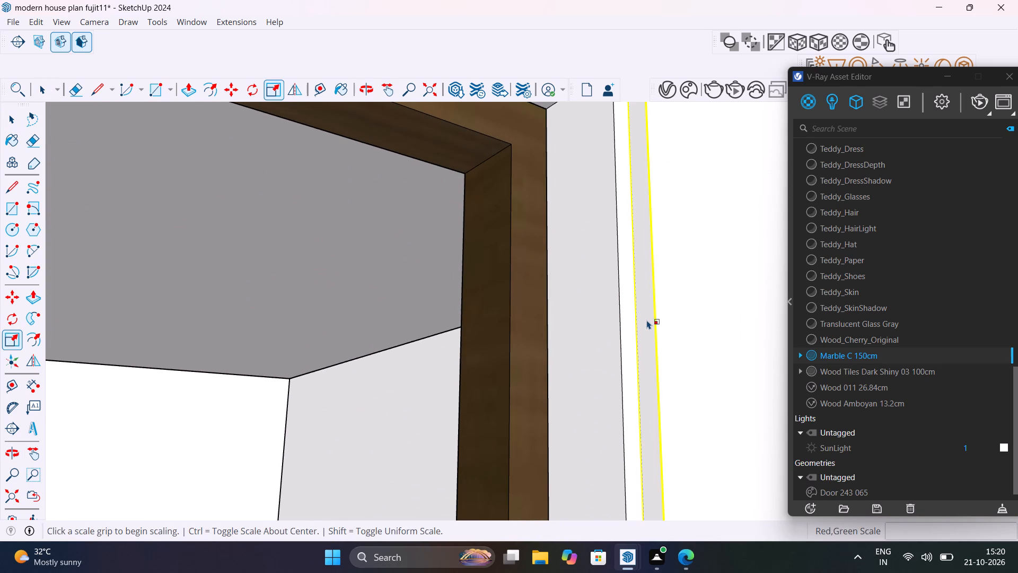
scroll(647, 320, "down", 6)
scroll(629, 160, "down", 7)
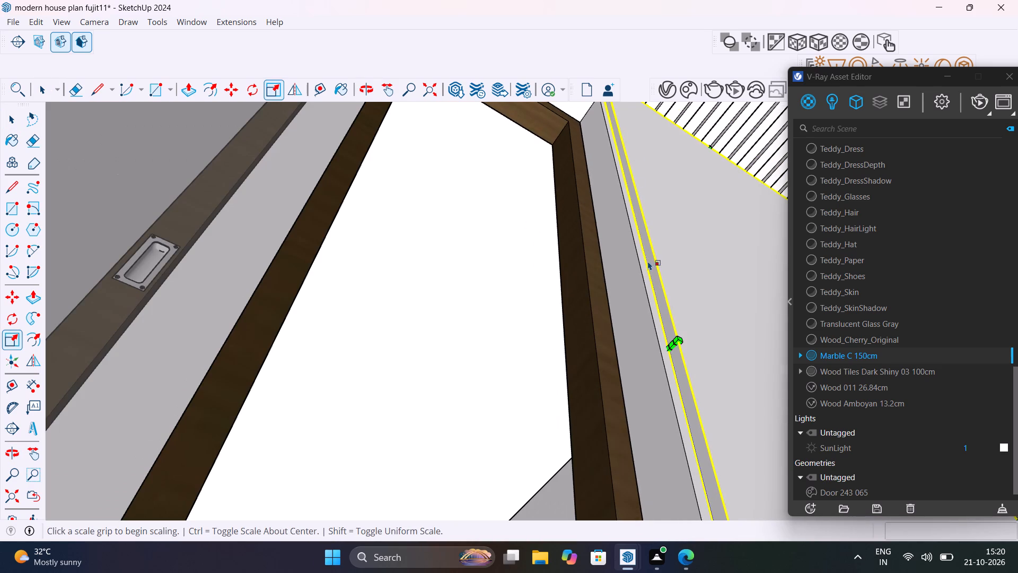
left_click(670, 348)
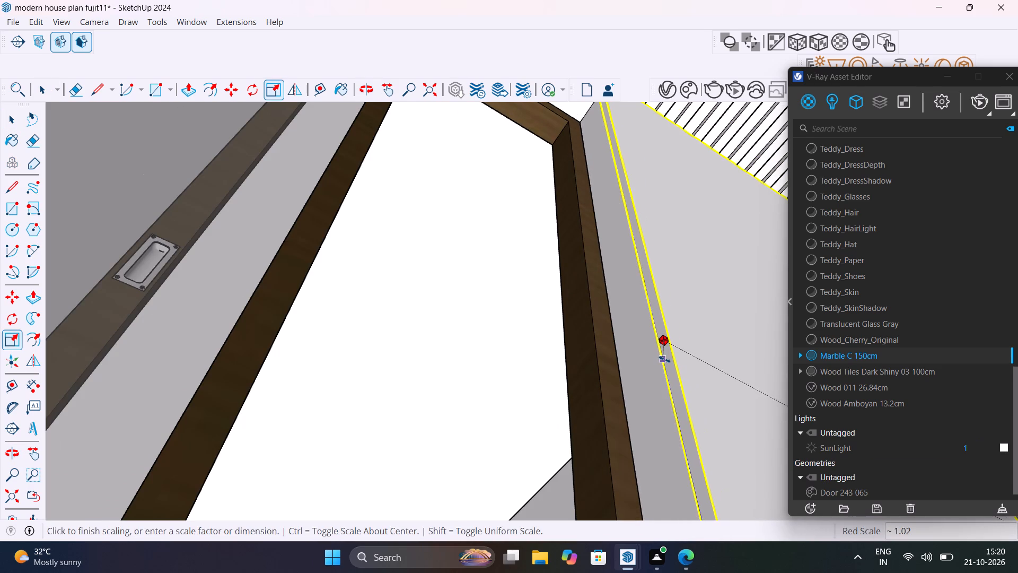
left_click(664, 360)
scroll(650, 290, "down", 8)
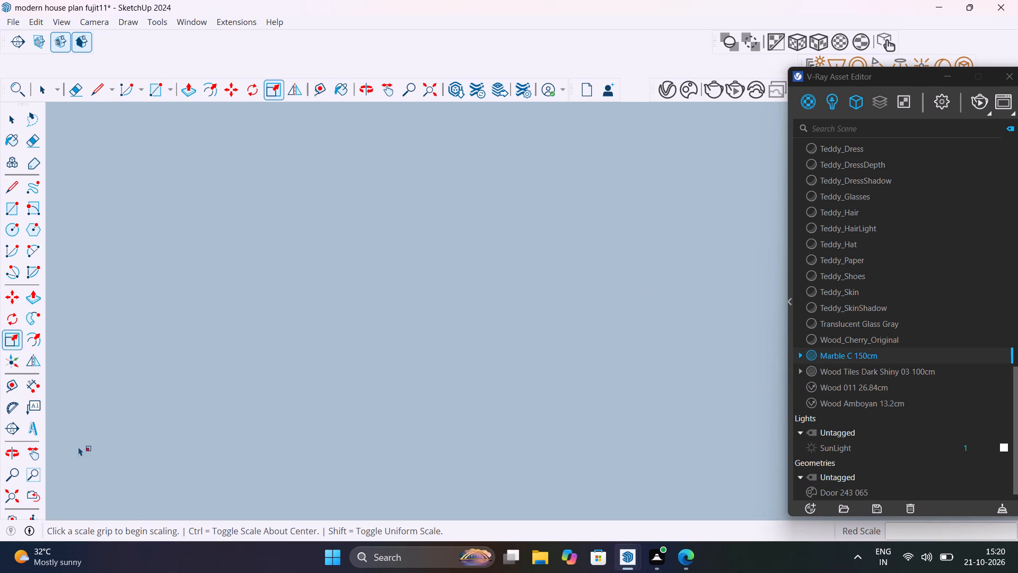
left_click(13, 500)
key("space")
left_click(683, 241)
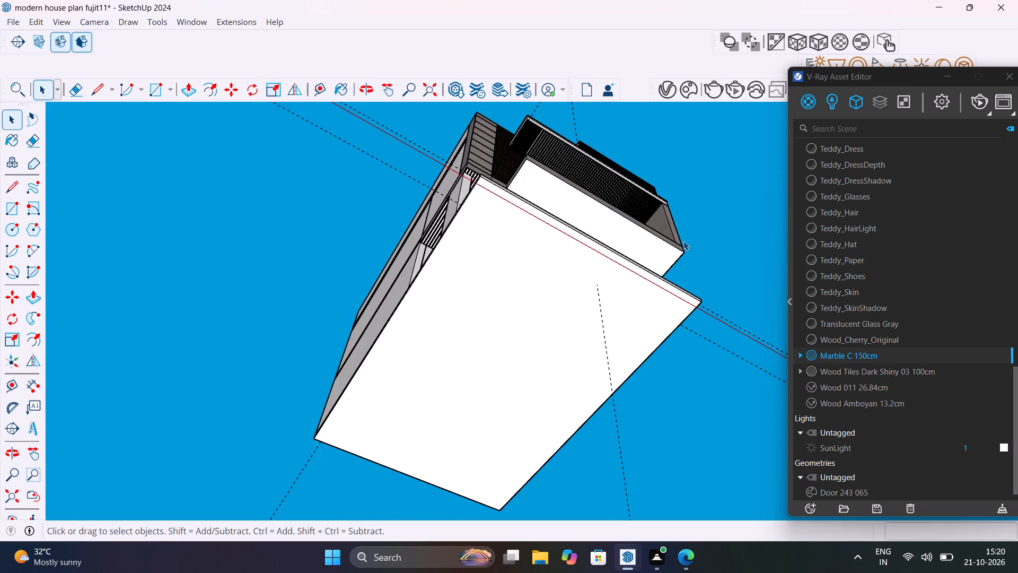
Open the balcony wall panel group and copy its vertical edge beside the sliding door 2" across the front face.
scroll(680, 228, "down", 1)
middle_click_drag(682, 231, 648, 436)
scroll(648, 436, "up", 1)
scroll(638, 230, "up", 9)
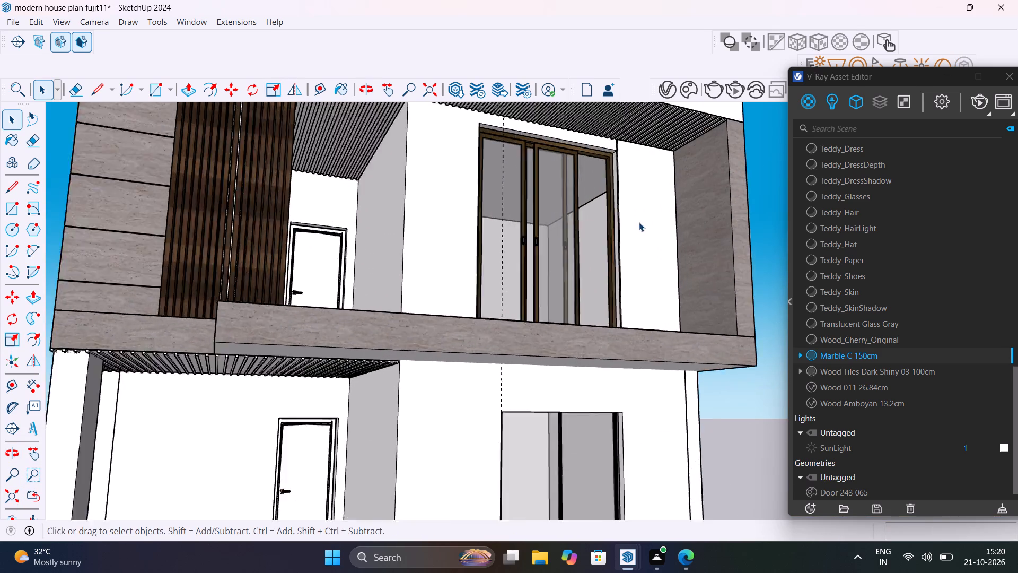
scroll(639, 222, "up", 1)
middle_click_drag(639, 222, 502, 401)
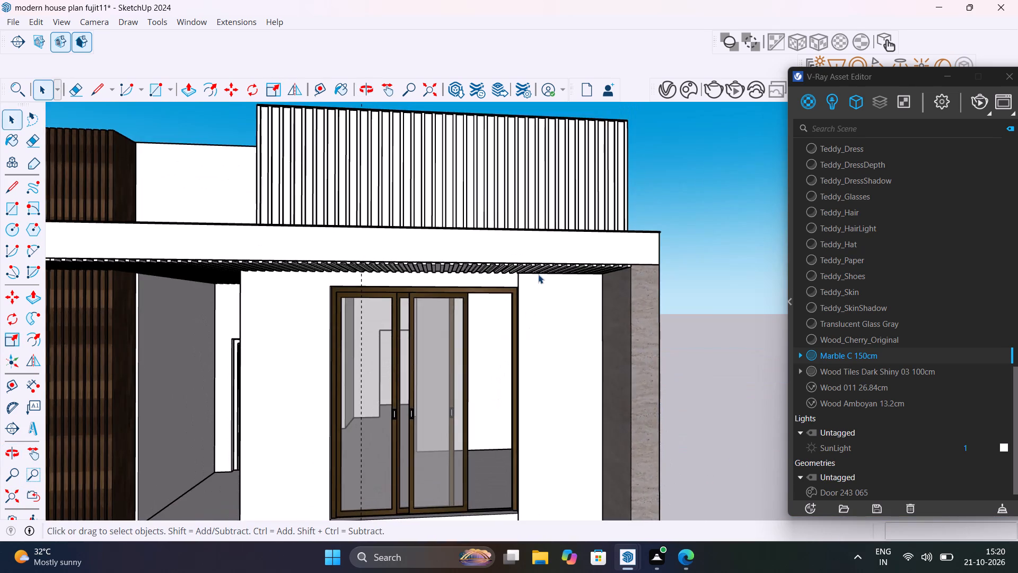
scroll(538, 273, "up", 18)
scroll(542, 291, "up", 4)
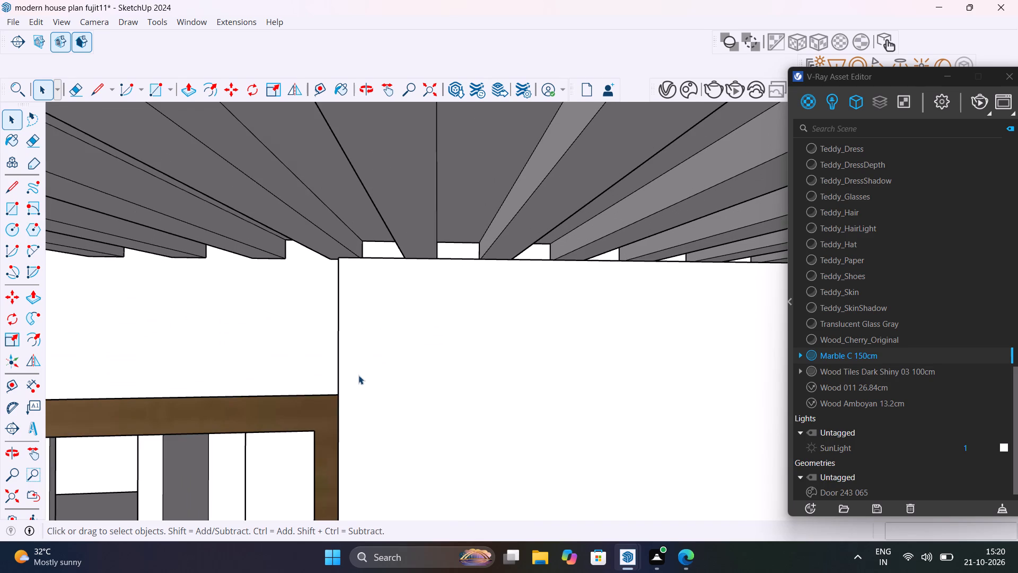
left_click(338, 370)
double_click(338, 370)
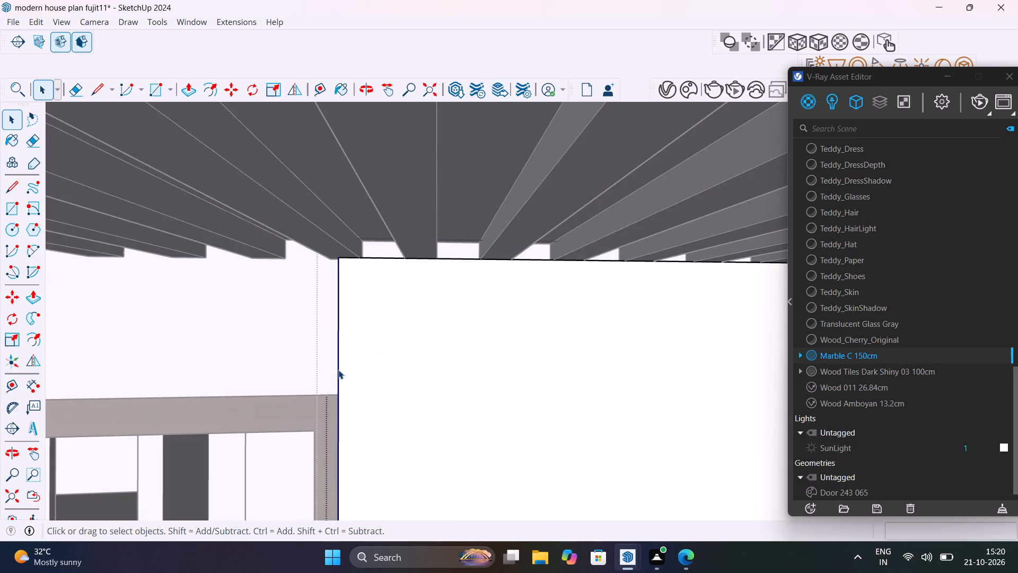
left_click(338, 370)
key("m")
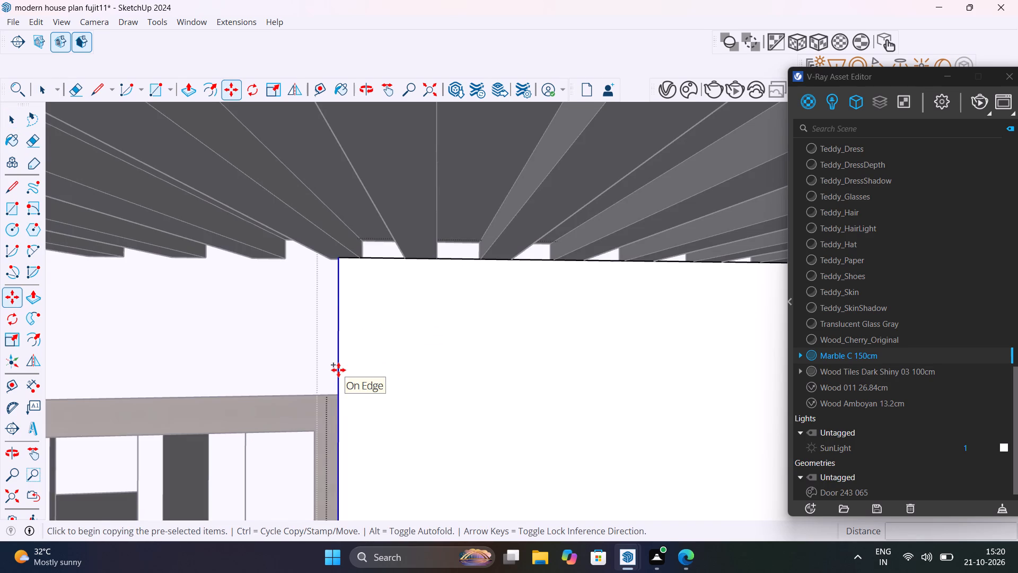
left_click(338, 263)
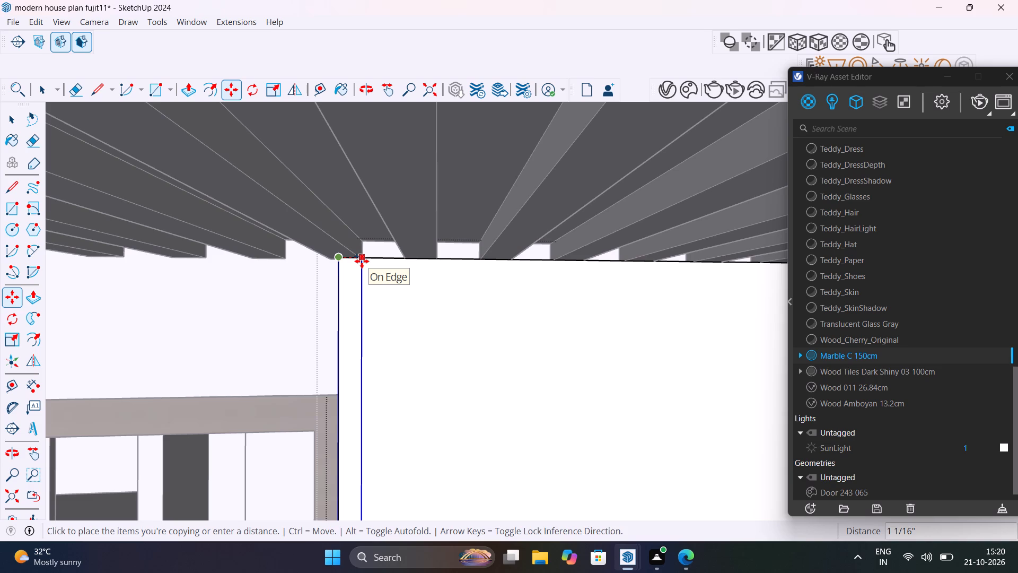
type("1\"")
key("Return")
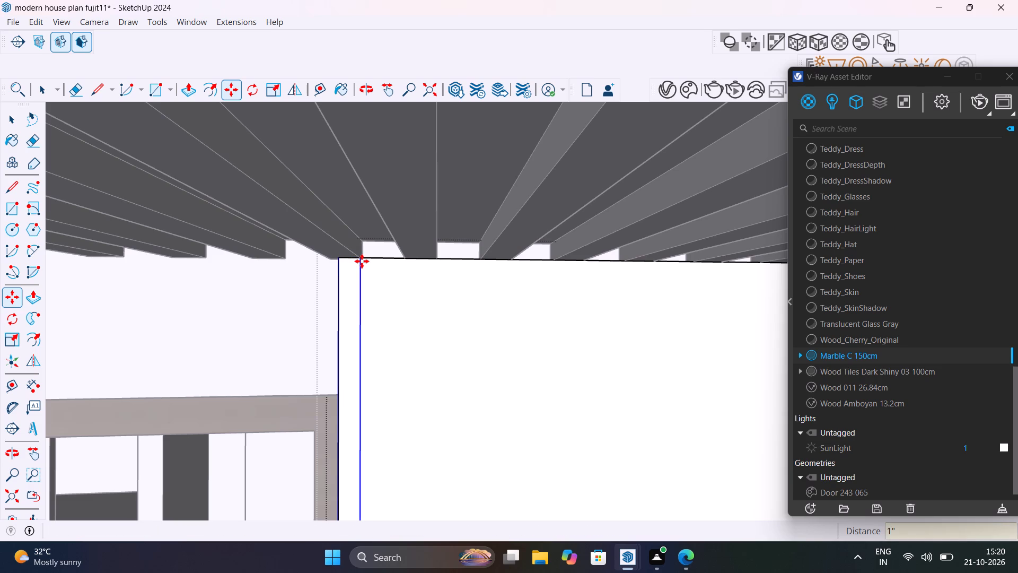
type("2\"")
key("Return")
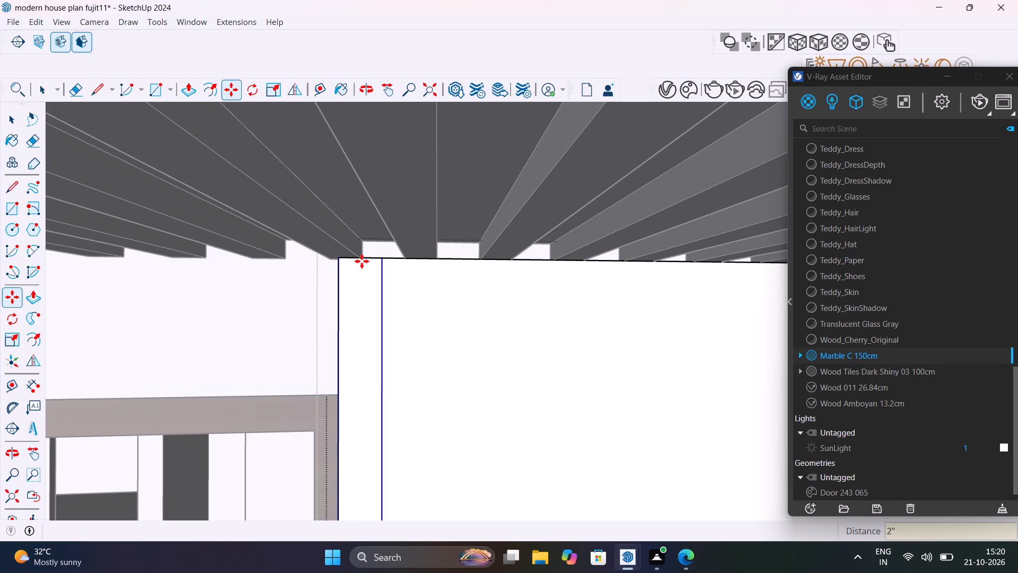
Copy the 2" strip face to the panel's far top corner at the marble side wall, dividing the distance into 10 equal copies.
scroll(404, 317, "down", 6)
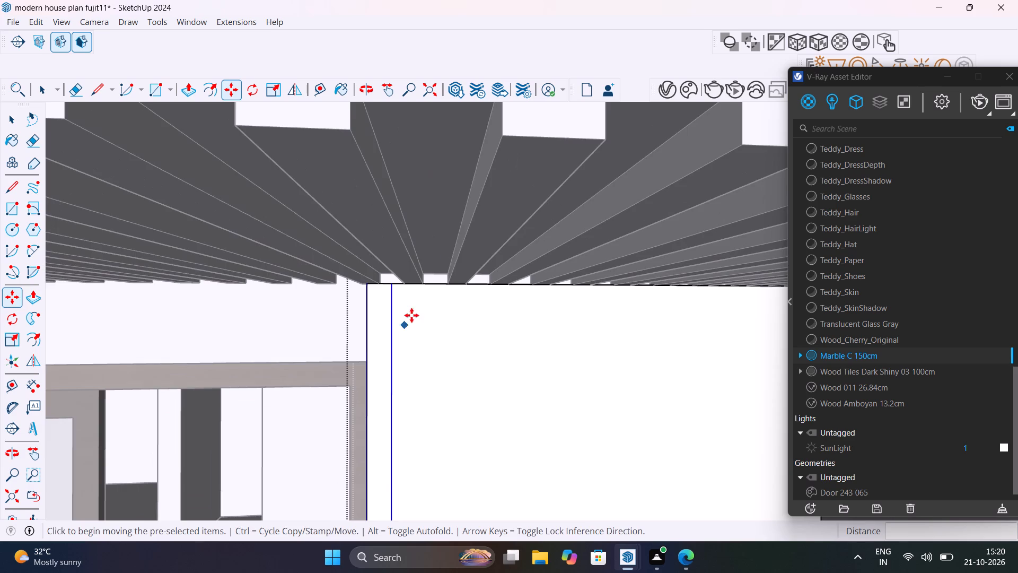
middle_click_drag(414, 311, 446, 286)
scroll(383, 303, "up", 7)
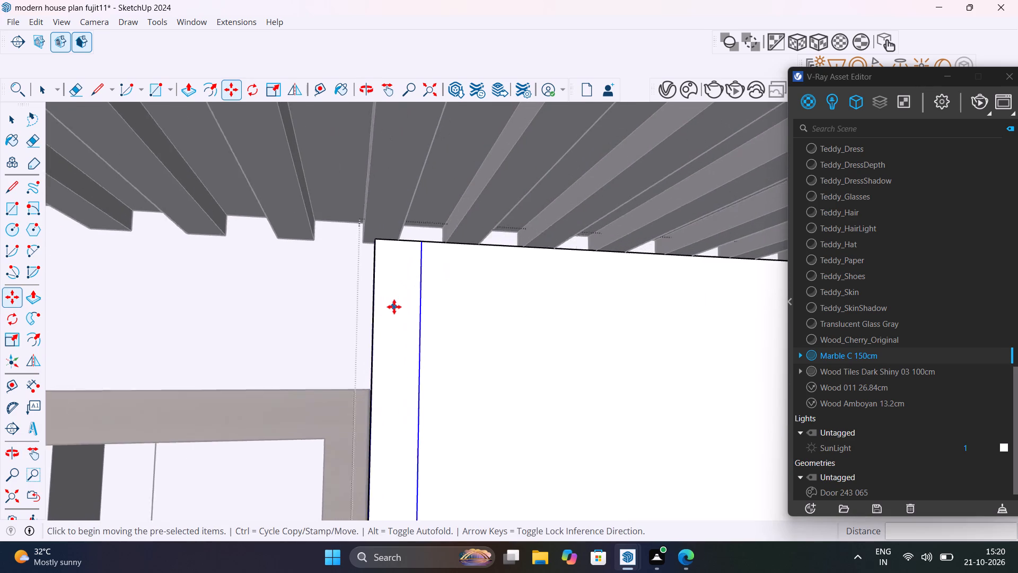
scroll(394, 307, "up", 2)
key("space")
left_click(394, 306)
double_click(394, 306)
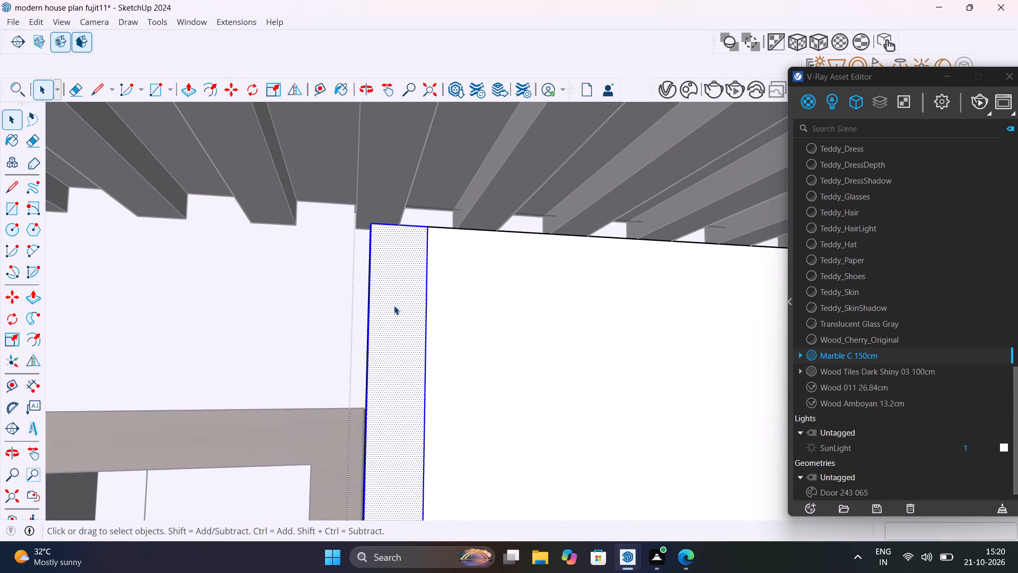
key("m")
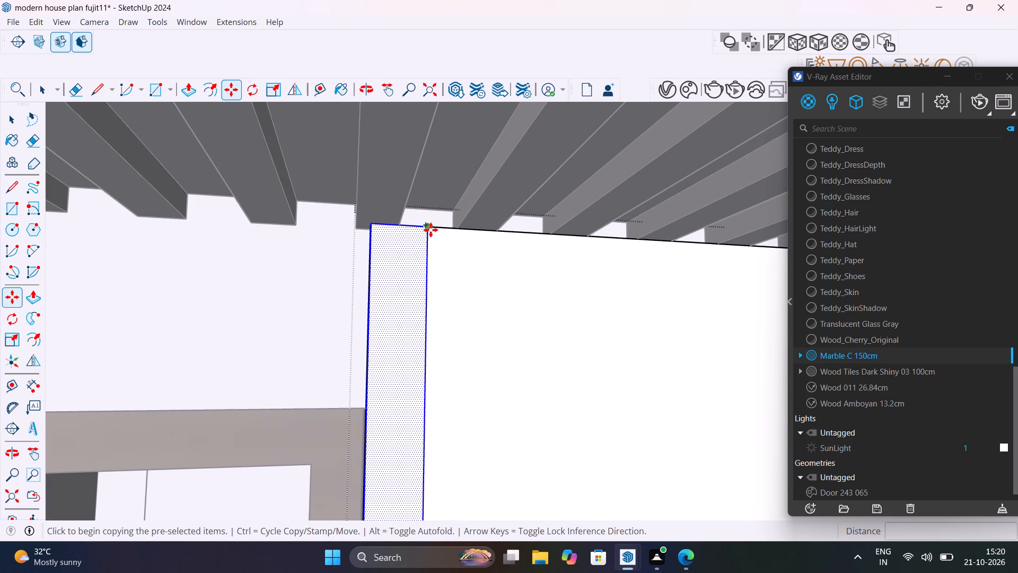
left_click(431, 229)
scroll(521, 270, "down", 13)
middle_click_drag(549, 282, 382, 287, "shift")
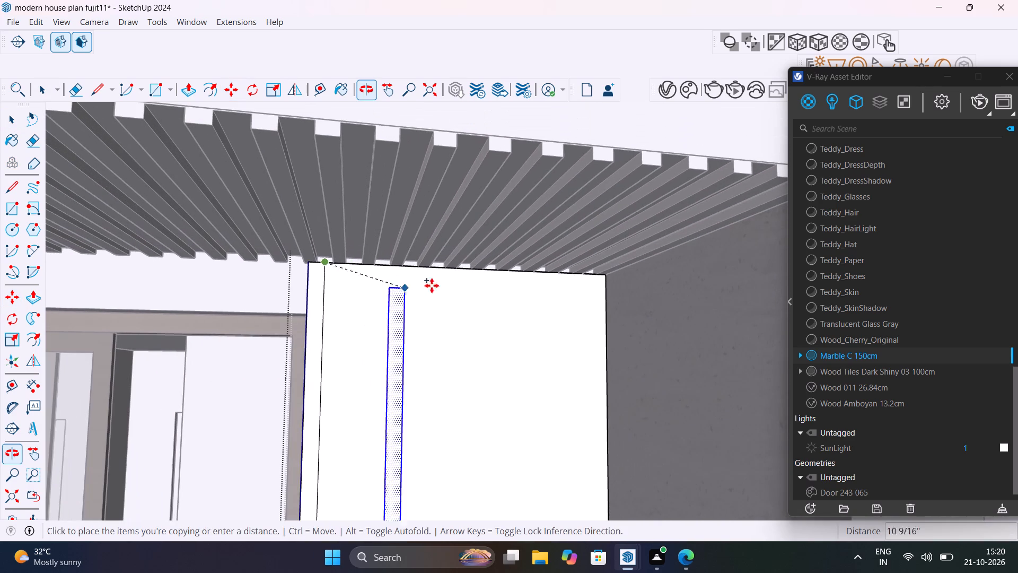
scroll(600, 277, "up", 16)
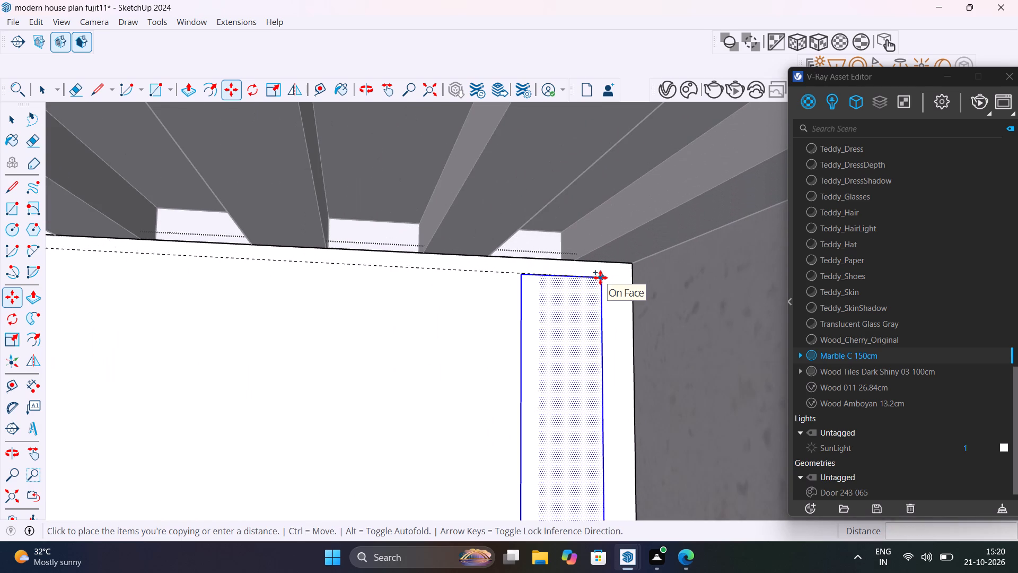
scroll(600, 277, "up", 1)
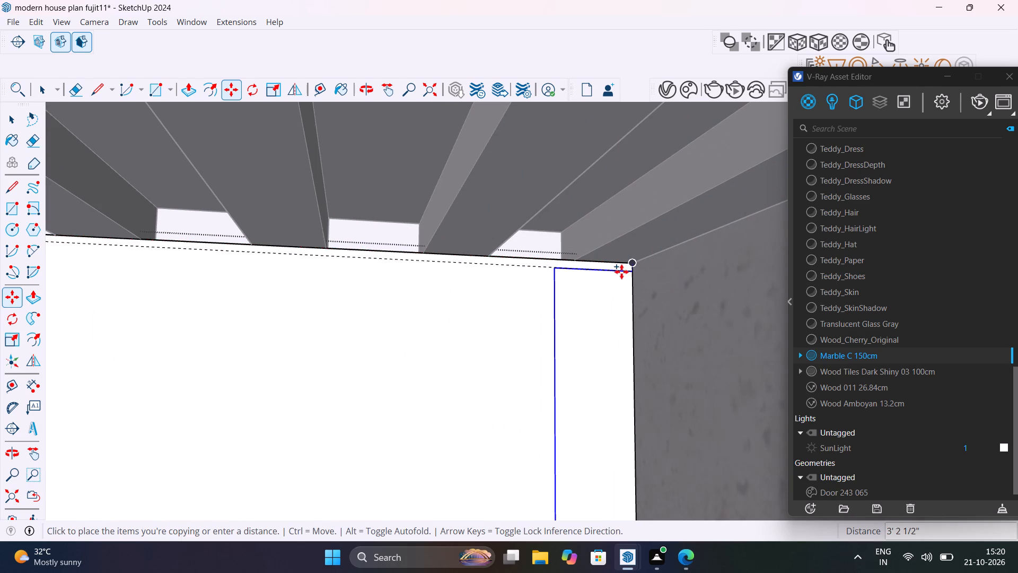
left_click(629, 265)
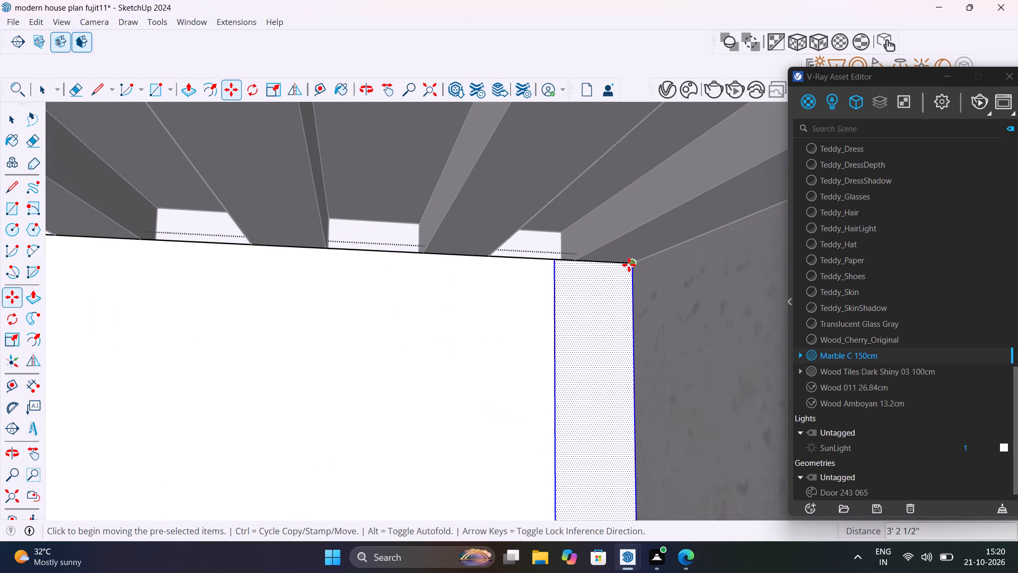
type("10/")
key("Return")
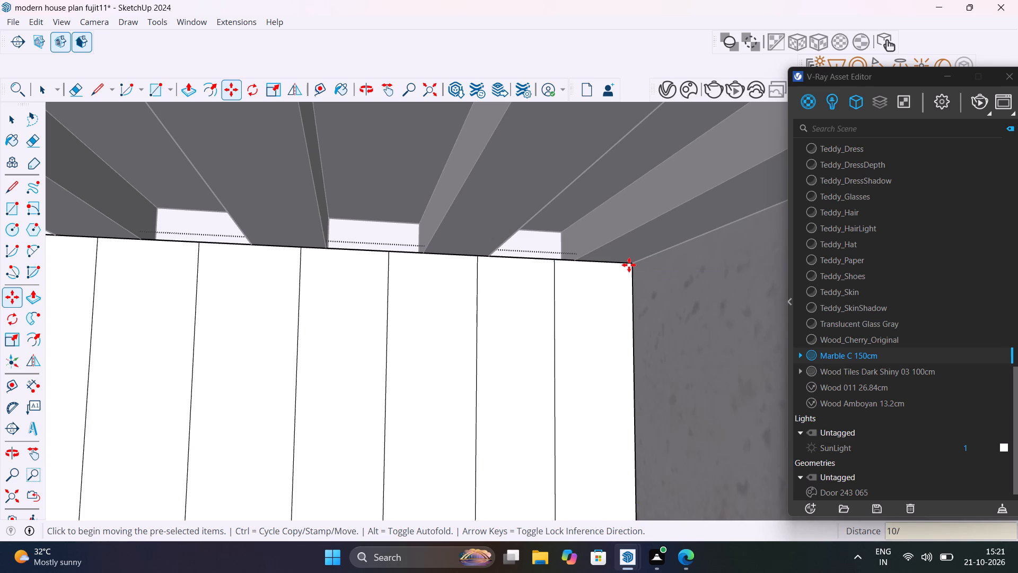
Push/Pull the first gap strip, just past the 2" strip beside the sliding door, inward by 0.5".
scroll(602, 267, "down", 18)
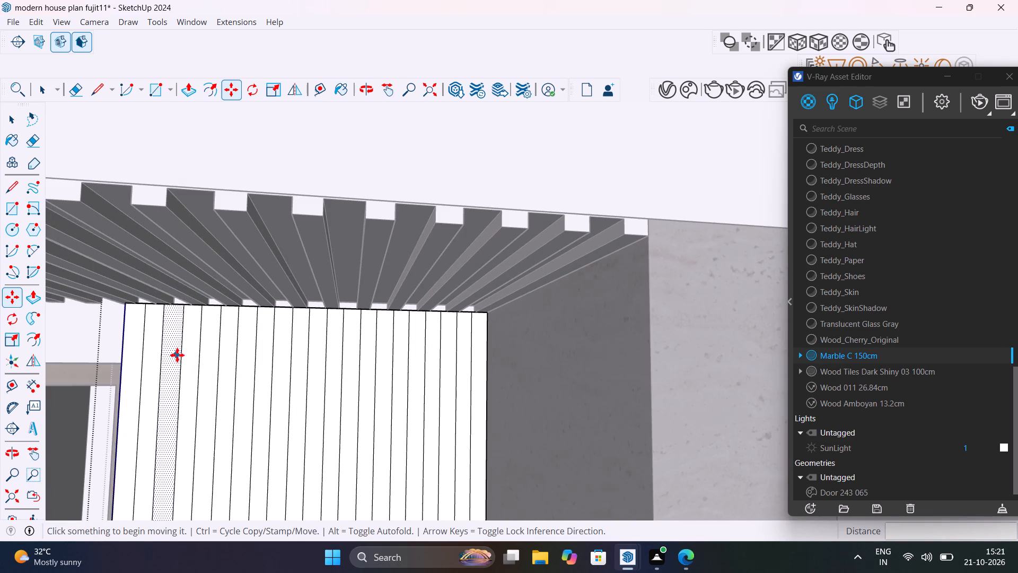
middle_click_drag(177, 354, 398, 375, "shift")
scroll(380, 347, "up", 4)
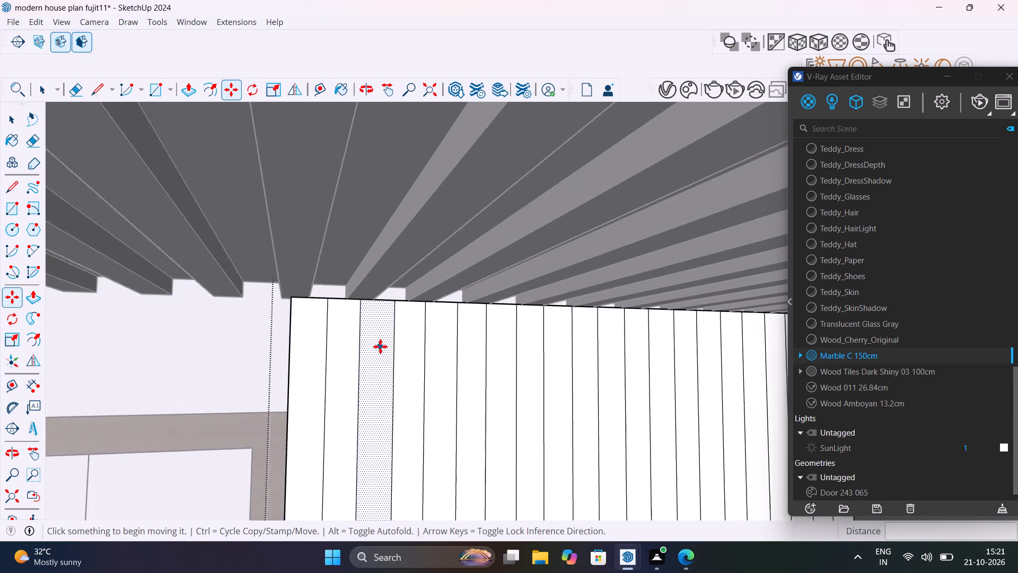
scroll(380, 346, "up", 5)
middle_click_drag(337, 343, 339, 359)
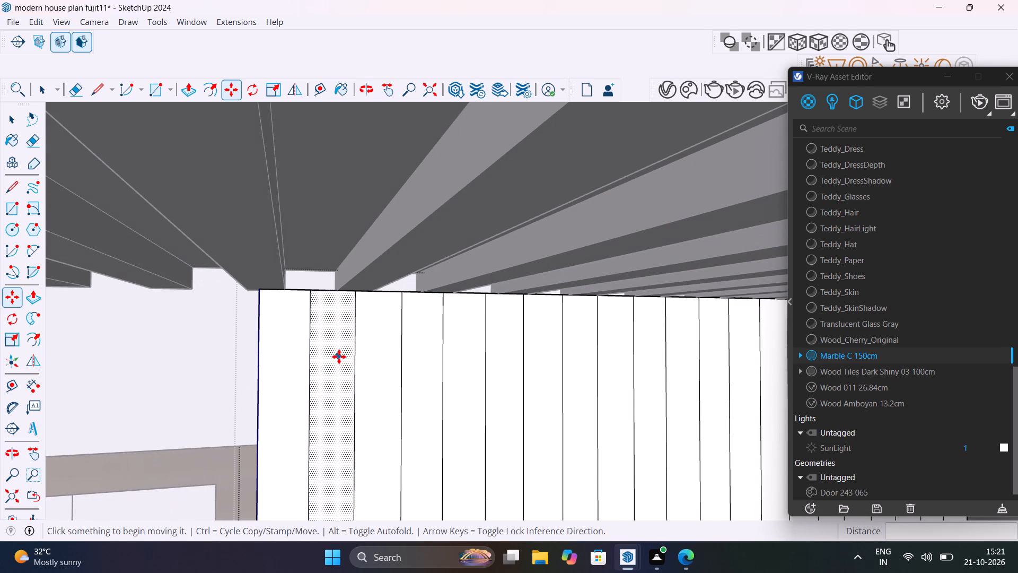
scroll(339, 349, "up", 4)
key("p")
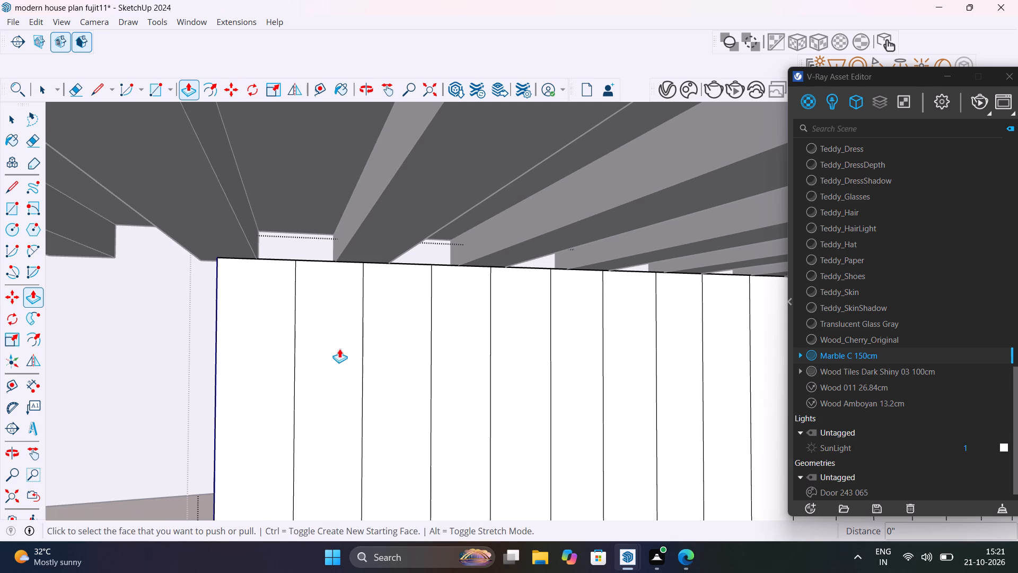
left_click(343, 365)
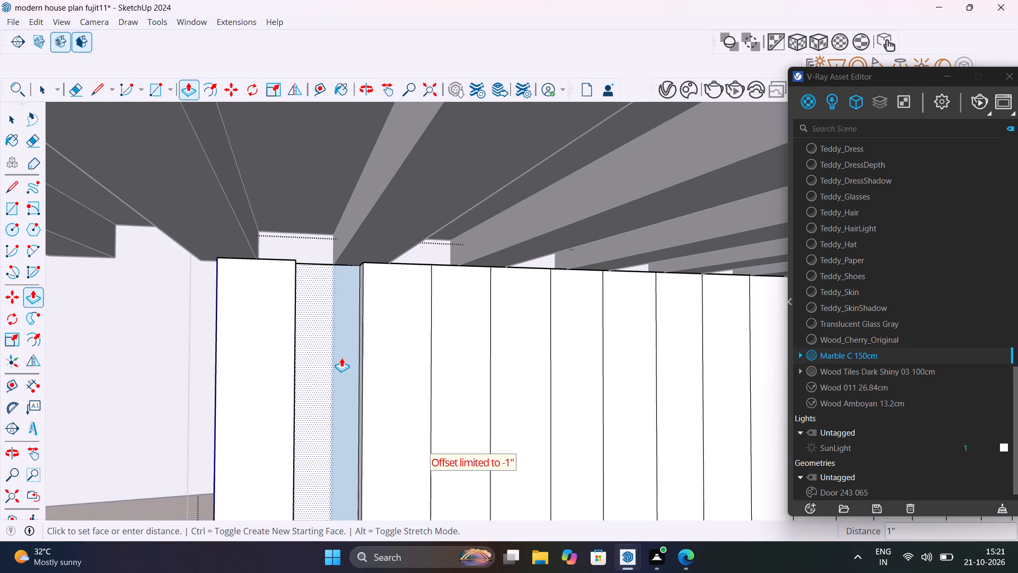
middle_click_drag(345, 358, 526, 367)
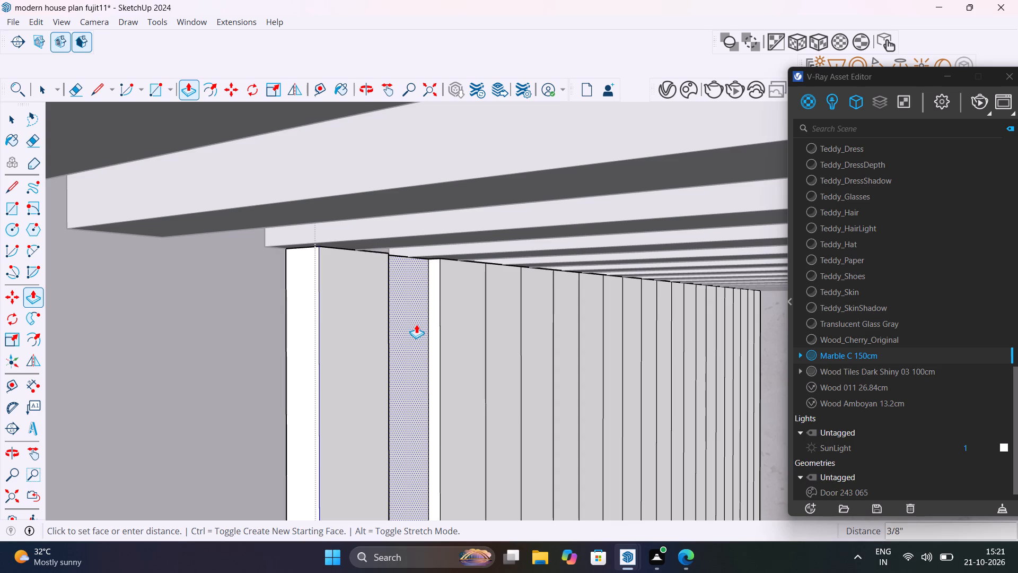
type("0.5\"")
key("Return")
Repeat the 0.5" inward Push/Pull on the next six alternate gap strips, working towards the marble side wall.
middle_click_drag(416, 332, 396, 338)
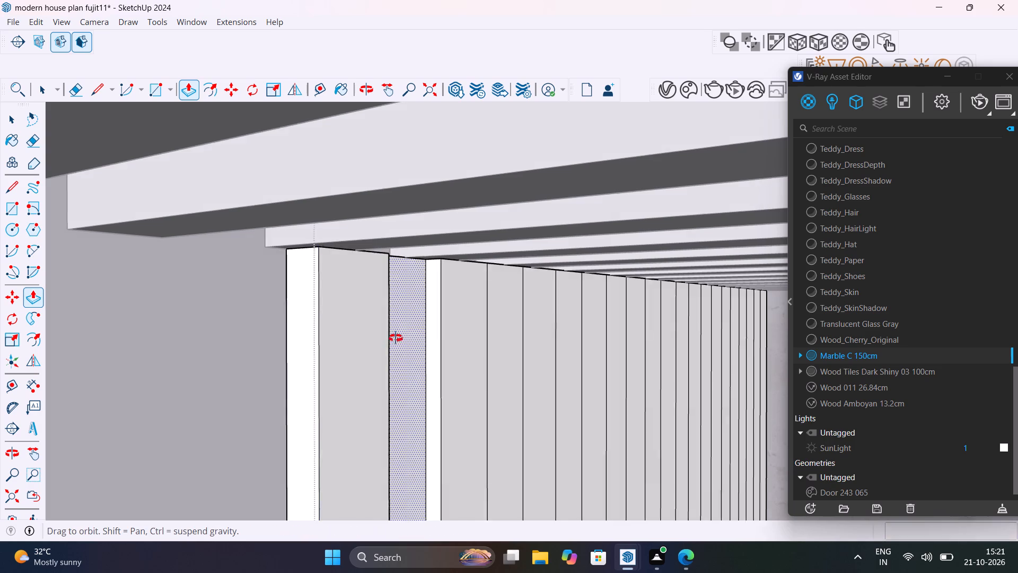
middle_click_drag(396, 338, 260, 323)
double_click(589, 337)
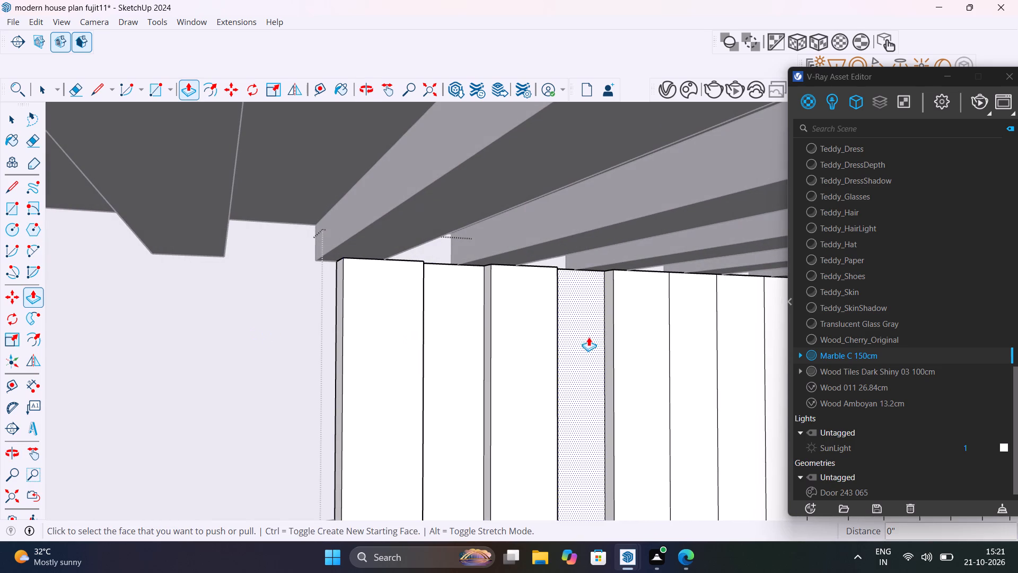
double_click(679, 353)
middle_click_drag(679, 352, 426, 338, "shift")
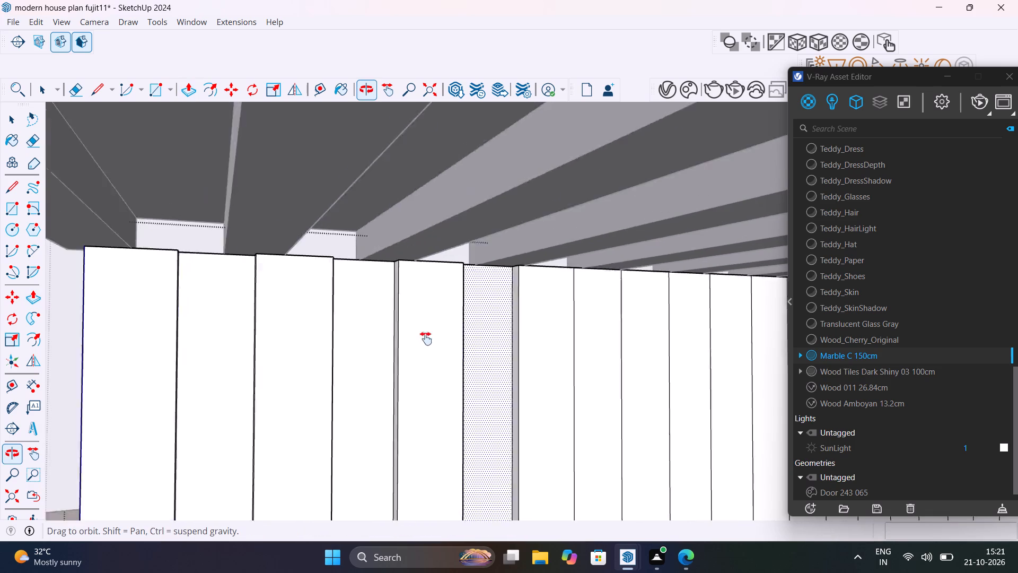
middle_click_drag(426, 338, 375, 337, "shift")
double_click(503, 359)
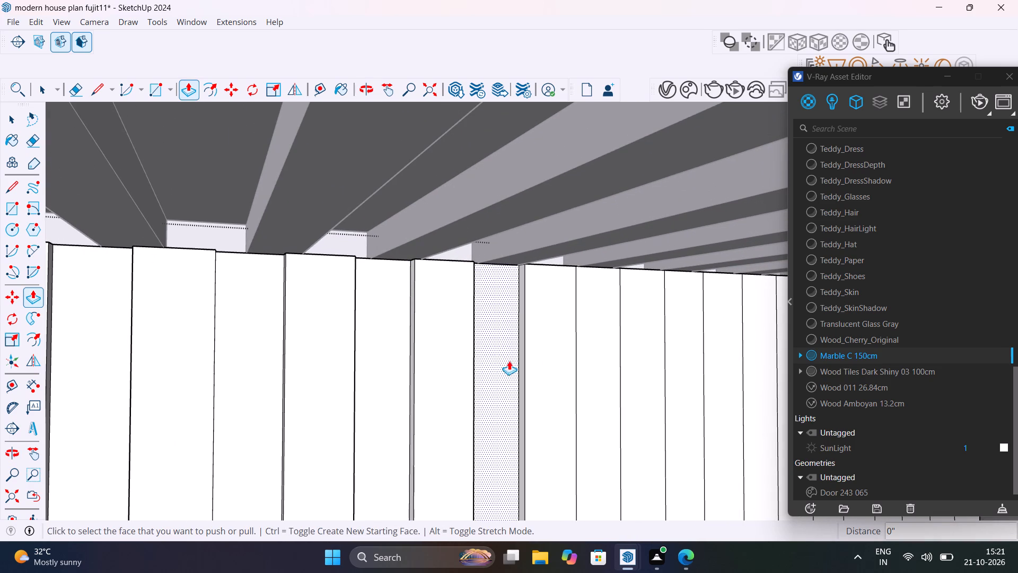
double_click(585, 360)
middle_click_drag(585, 359, 428, 370, "shift")
double_click(532, 370)
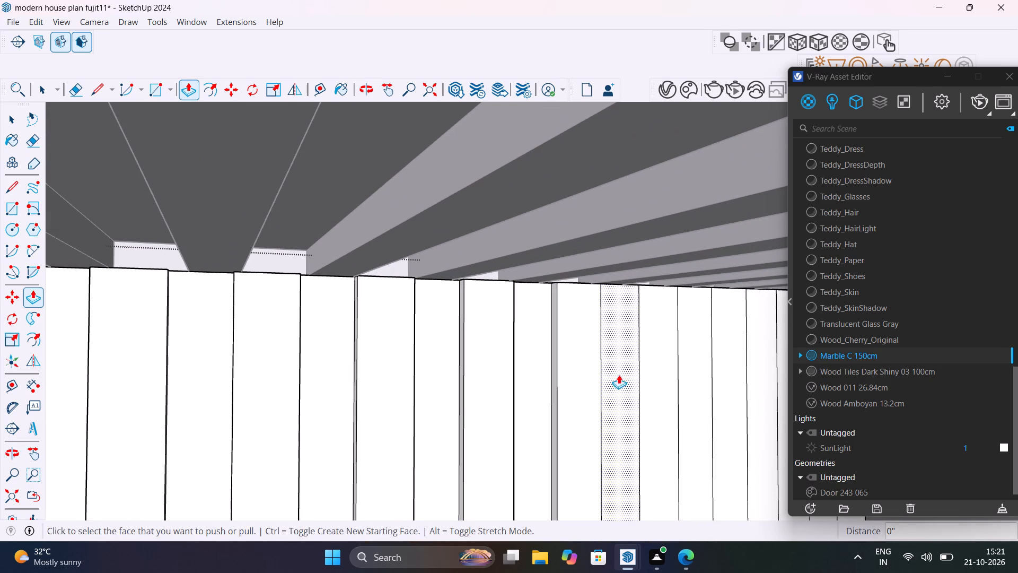
double_click(619, 374)
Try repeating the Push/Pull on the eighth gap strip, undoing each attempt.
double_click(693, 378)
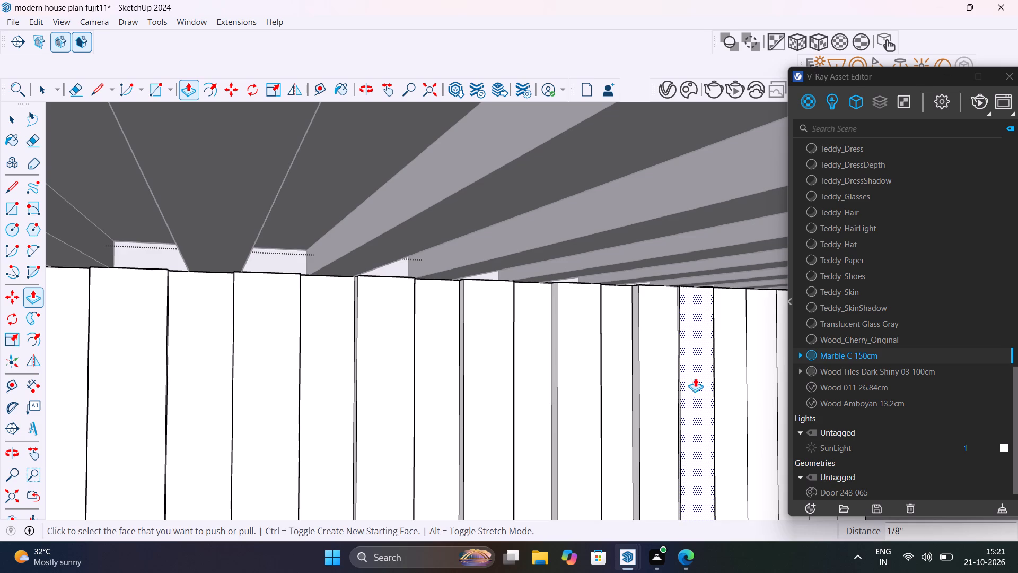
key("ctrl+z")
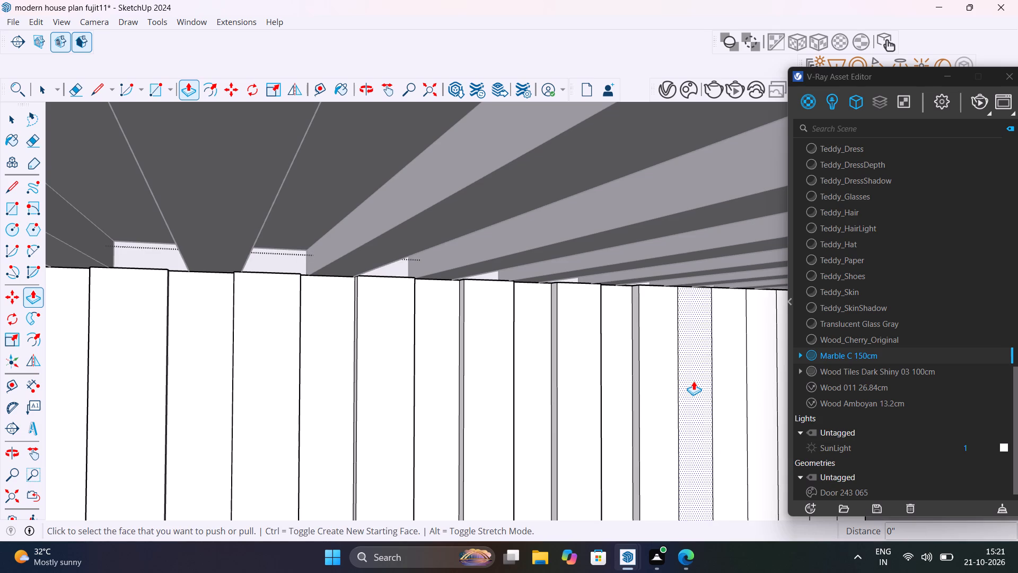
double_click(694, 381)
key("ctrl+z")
Push/Pull the last three gap strips beside the marble side wall inward by 0.5" and exit the cladding panel's group.
left_click(694, 380)
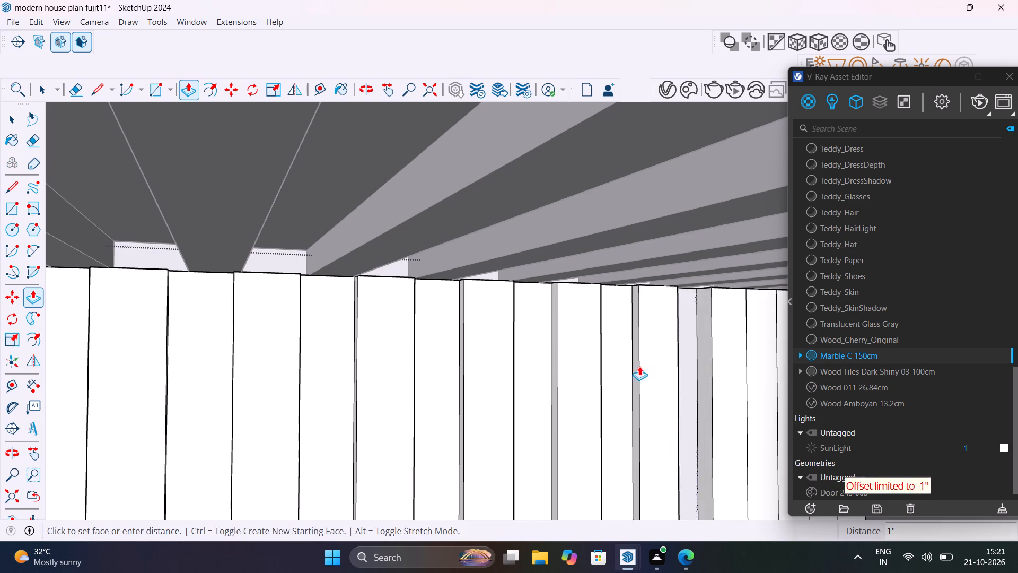
left_click(617, 352)
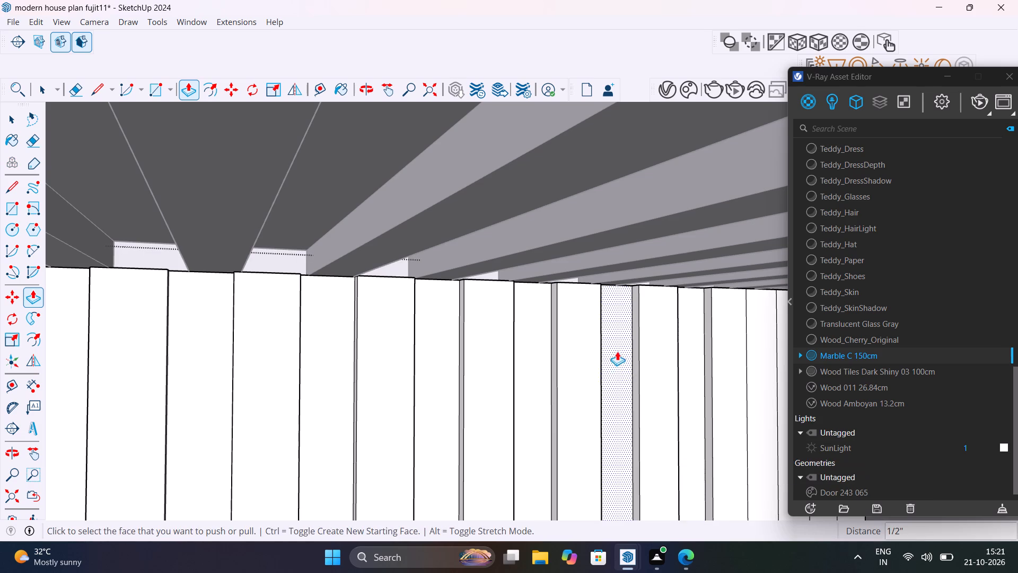
middle_click_drag(632, 366, 399, 366, "shift")
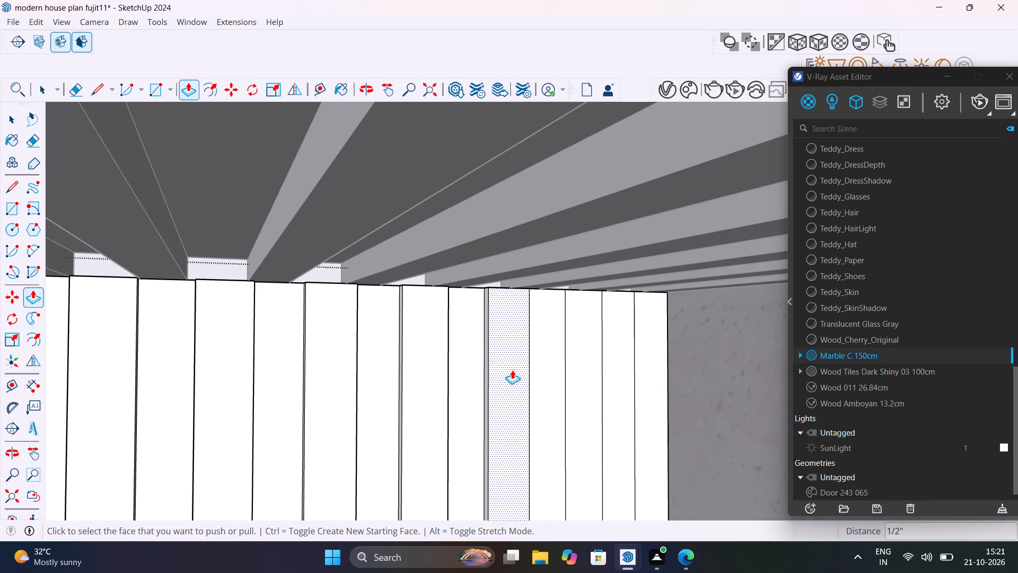
double_click(546, 372)
left_click(619, 380)
double_click(619, 379)
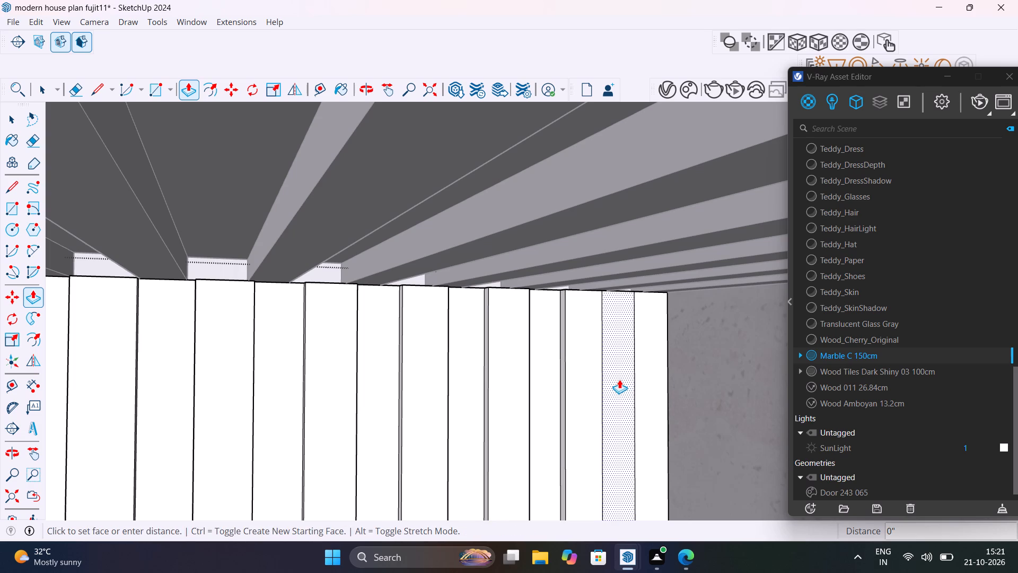
scroll(619, 379, "down", 7)
key("space")
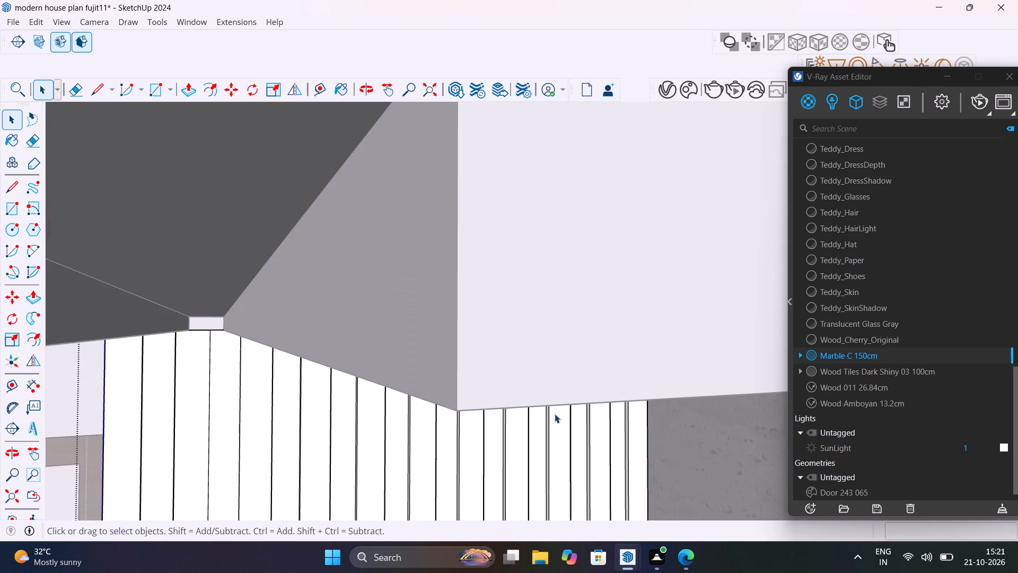
scroll(555, 414, "down", 4)
middle_click_drag(555, 413, 547, 319, "shift")
scroll(547, 331, "down", 3)
middle_click_drag(558, 351, 549, 323)
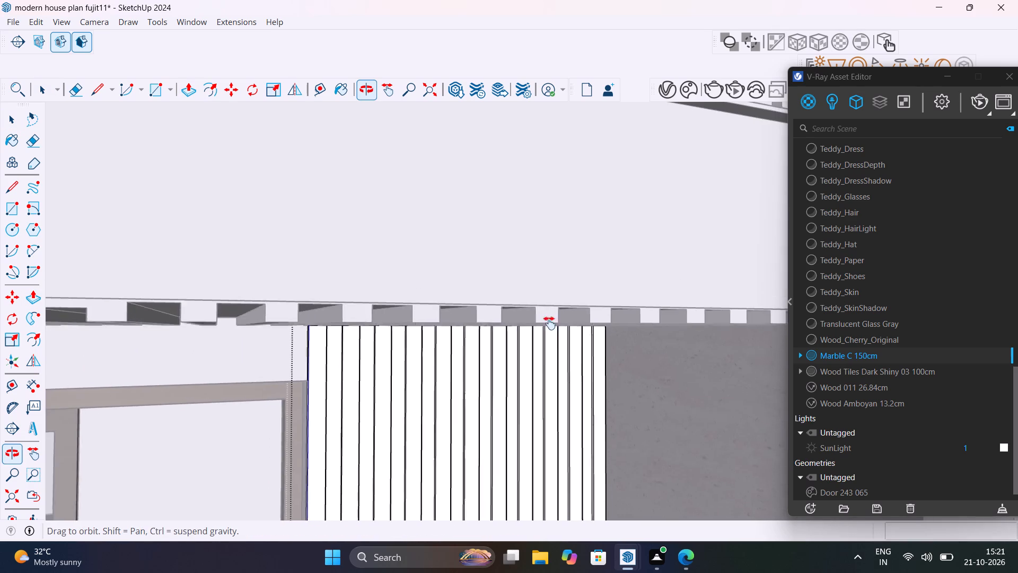
middle_click_drag(549, 323, 453, 268)
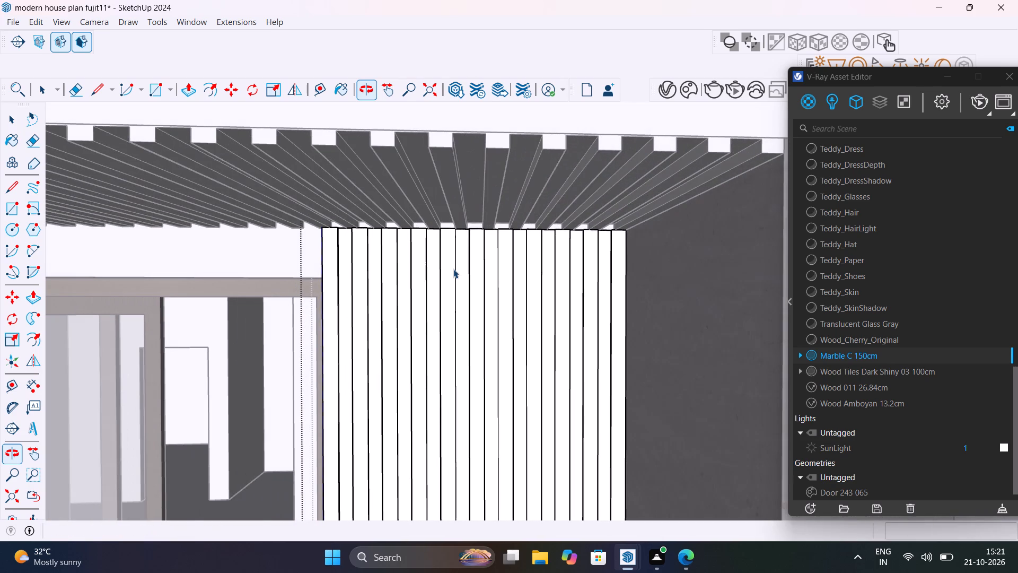
scroll(453, 269, "down", 4)
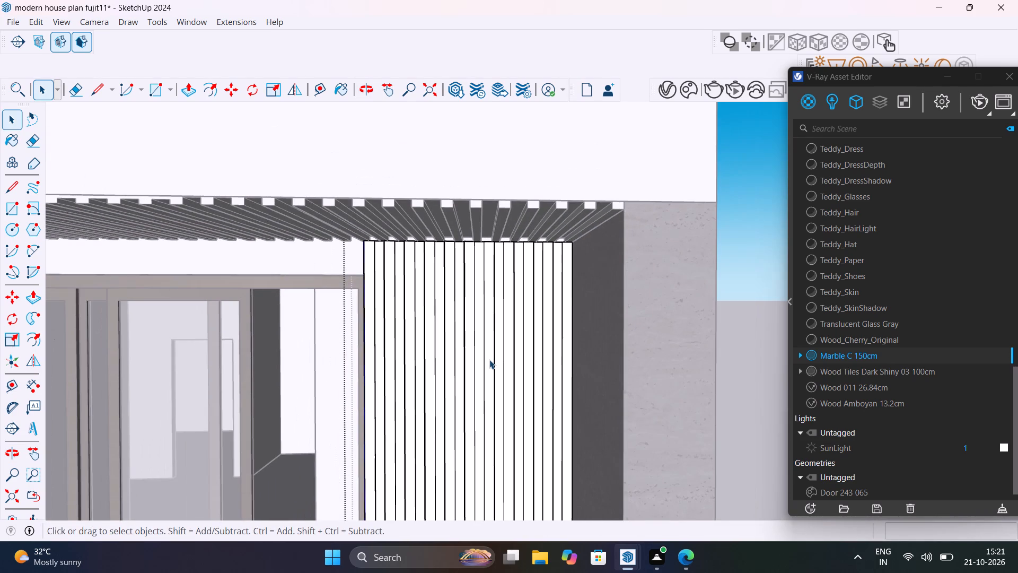
scroll(512, 365, "down", 5)
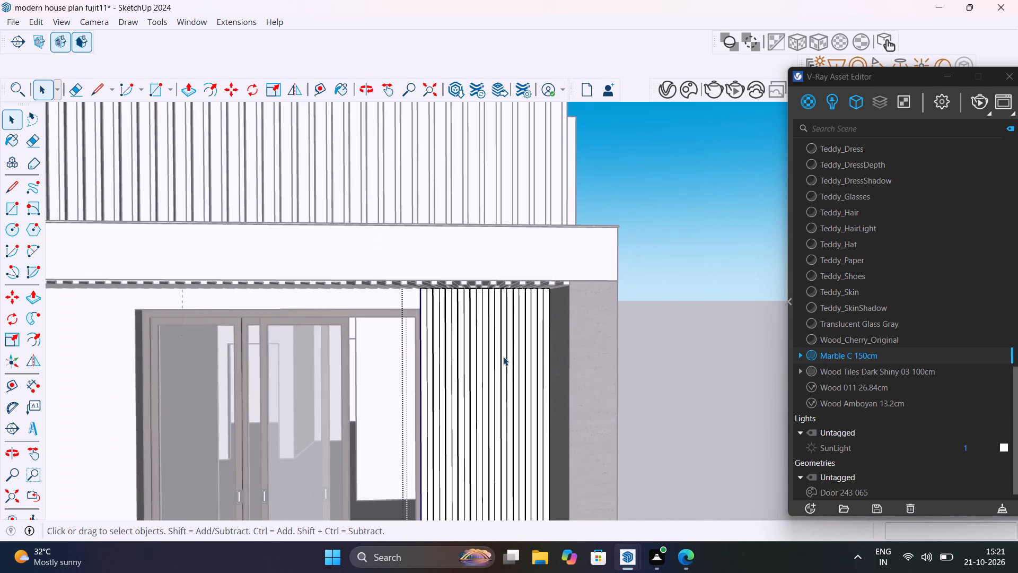
scroll(501, 349, "down", 6)
left_click(626, 265)
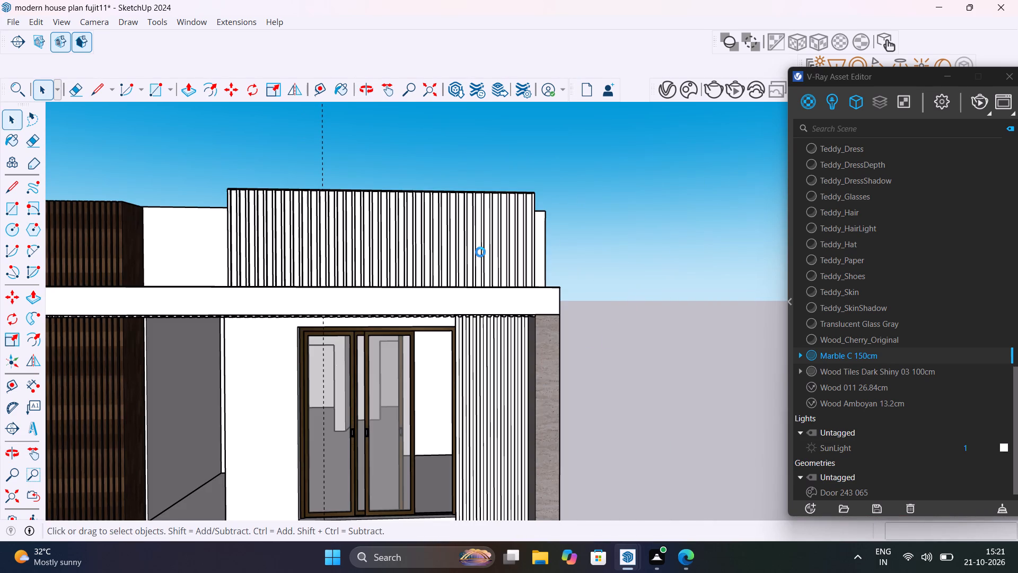
Apply the Wood 011 26.84cm material to the grooved cladding panel beside the balcony's sliding door.
scroll(712, 386, "down", 1)
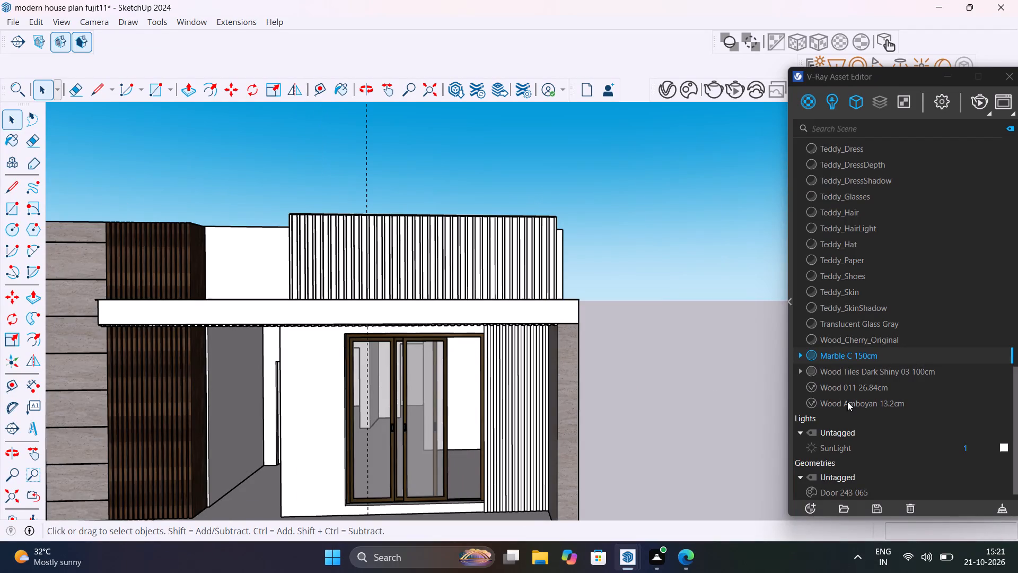
scroll(505, 364, "up", 7)
left_click(507, 362)
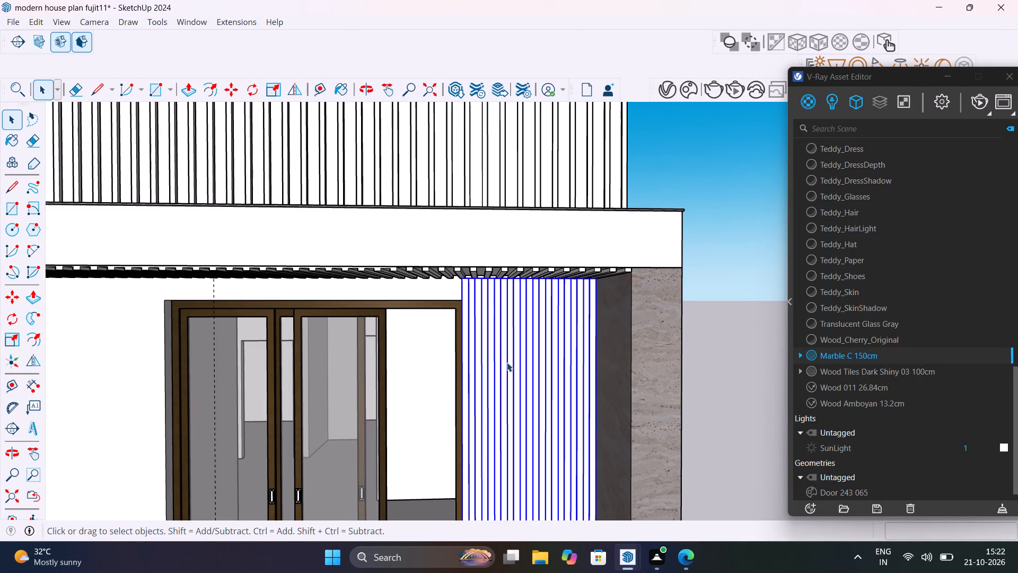
left_click(848, 388)
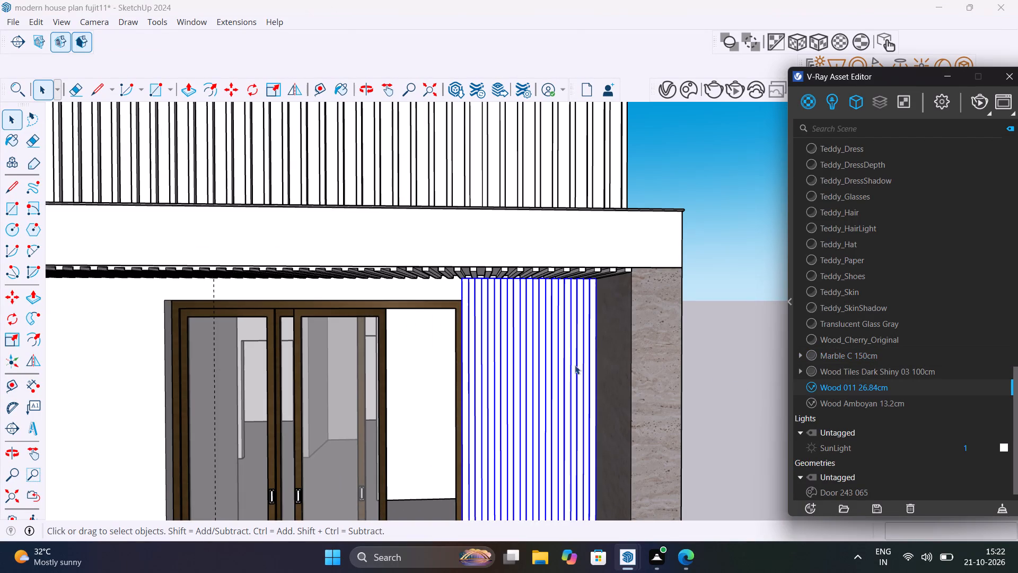
right_click(933, 384)
left_click(982, 242)
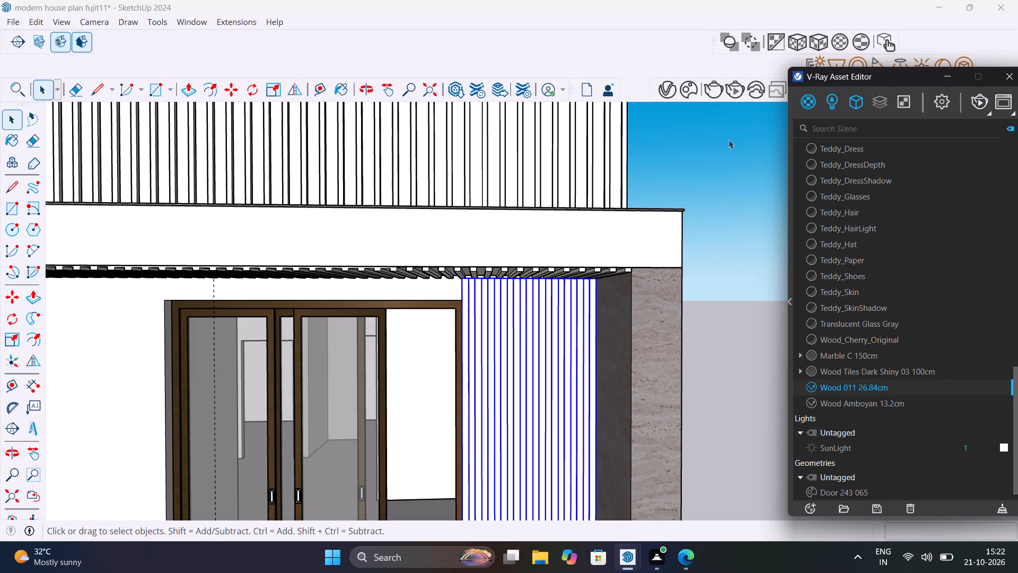
left_click(695, 157)
Run a V-Ray render to inspect the wood cladding beside the sliding door, stop it and close the frame buffer.
left_click(977, 102)
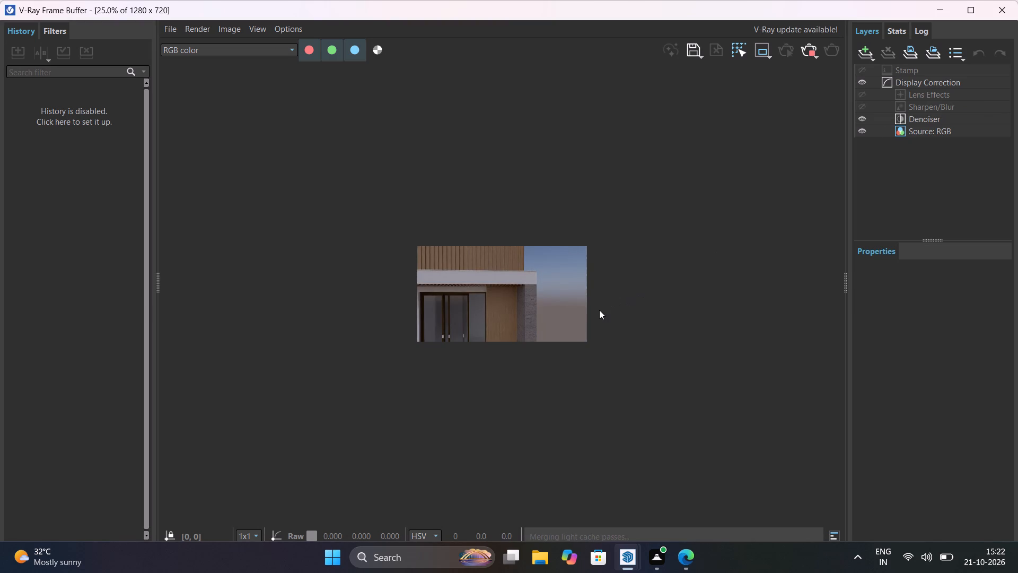
scroll(599, 310, "down", 1)
scroll(474, 311, "up", 4)
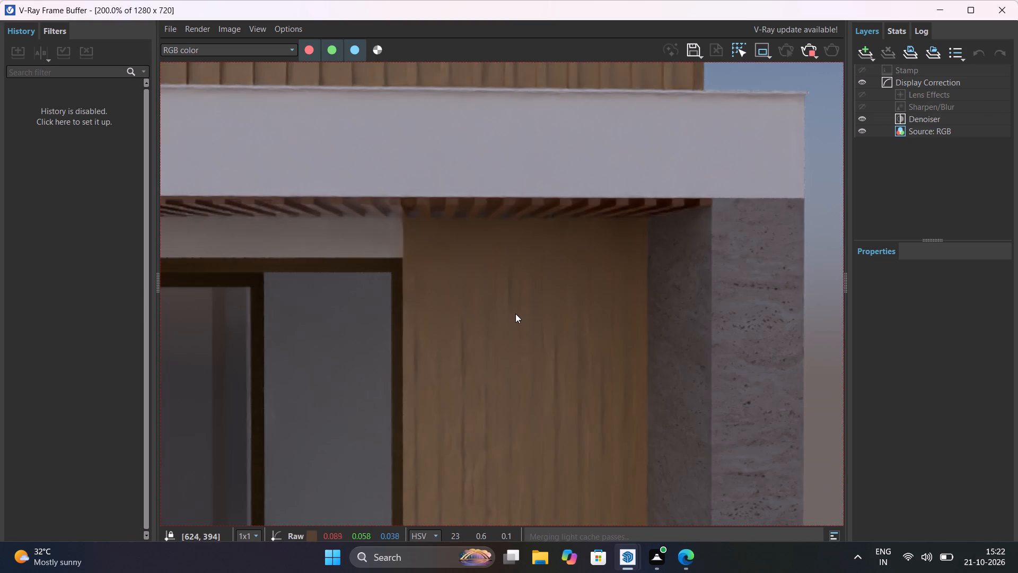
scroll(515, 313, "down", 2)
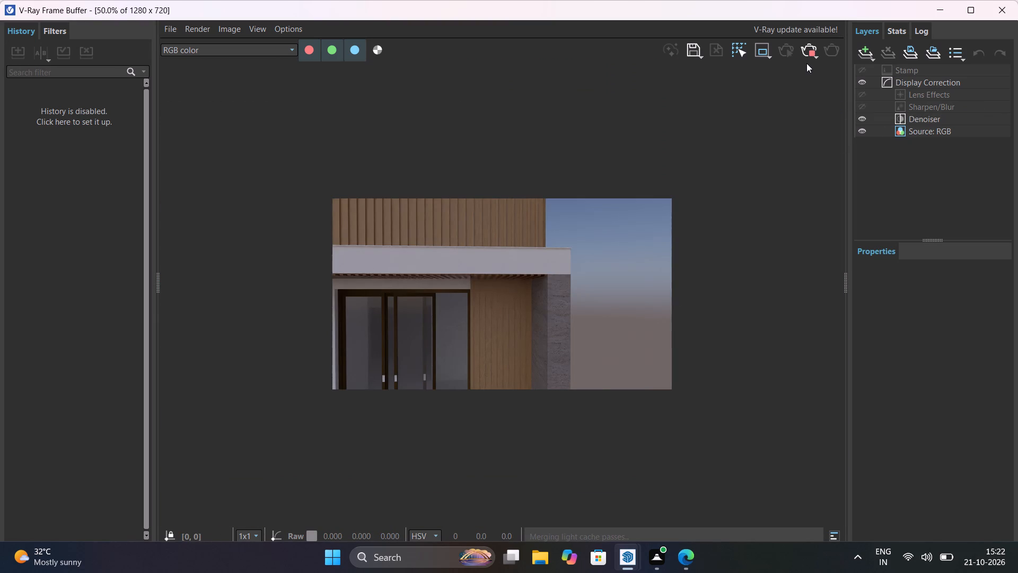
left_click(806, 58)
left_click(1006, 6)
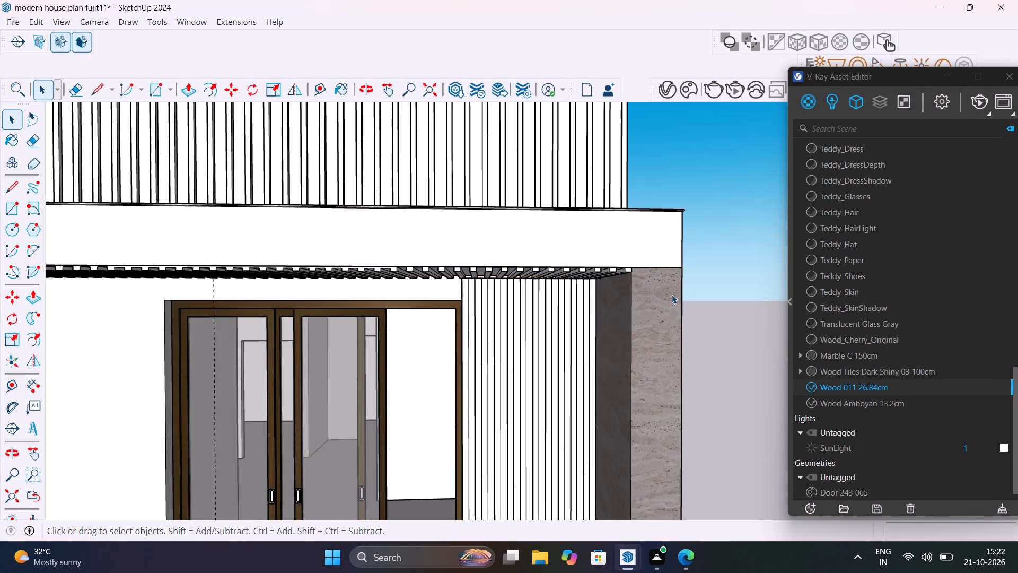
Delete all dashed guide lines from the house model.
scroll(672, 294, "down", 19)
middle_click_drag(674, 328, 726, 319)
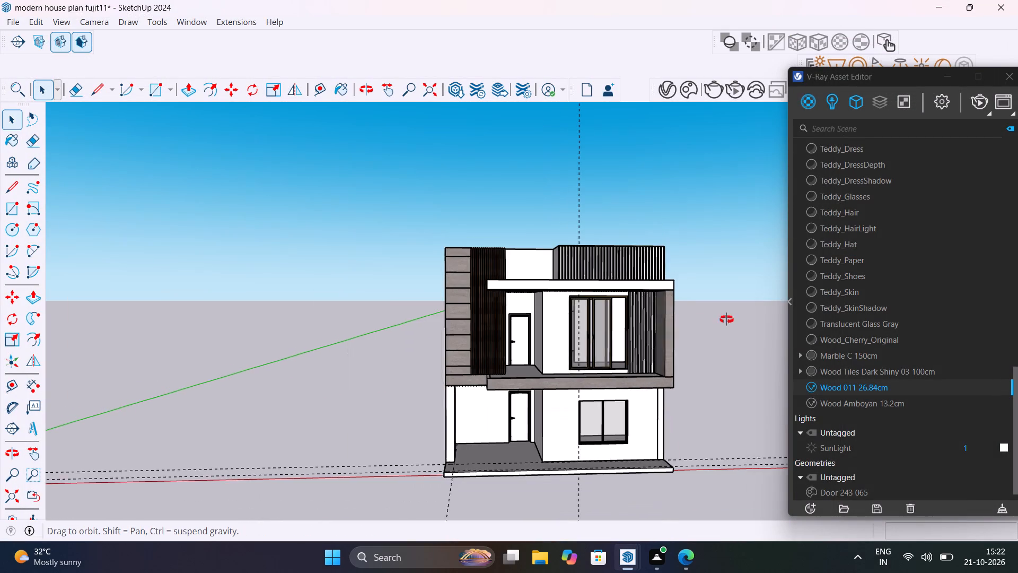
middle_click_drag(726, 319, 523, 381)
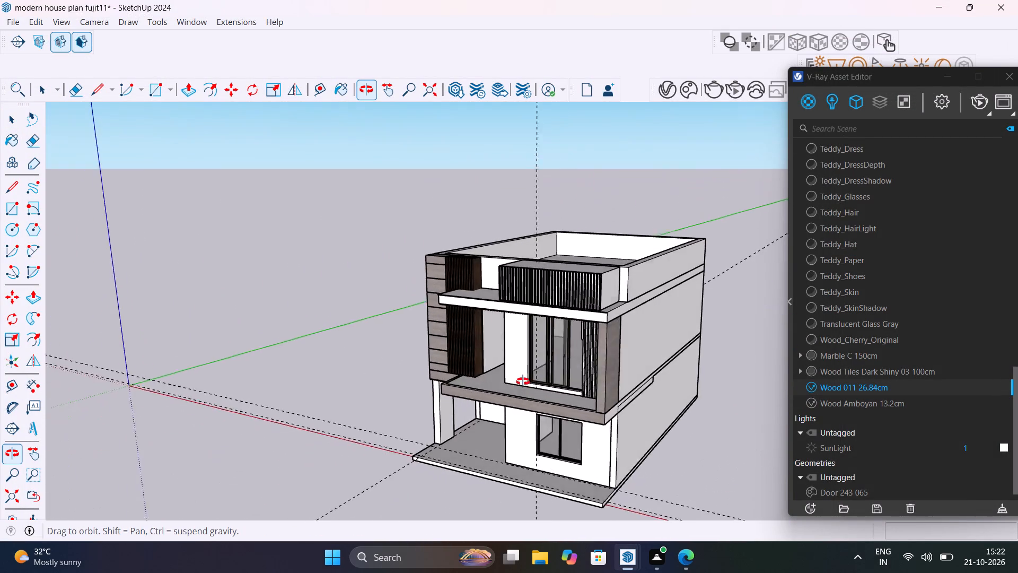
middle_click_drag(523, 381, 688, 337)
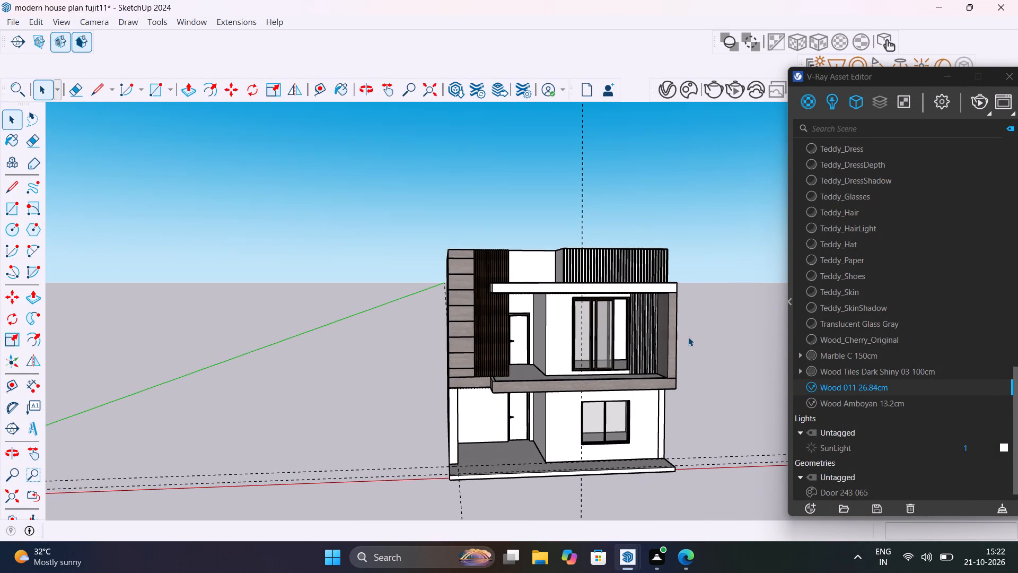
scroll(608, 336, "down", 3)
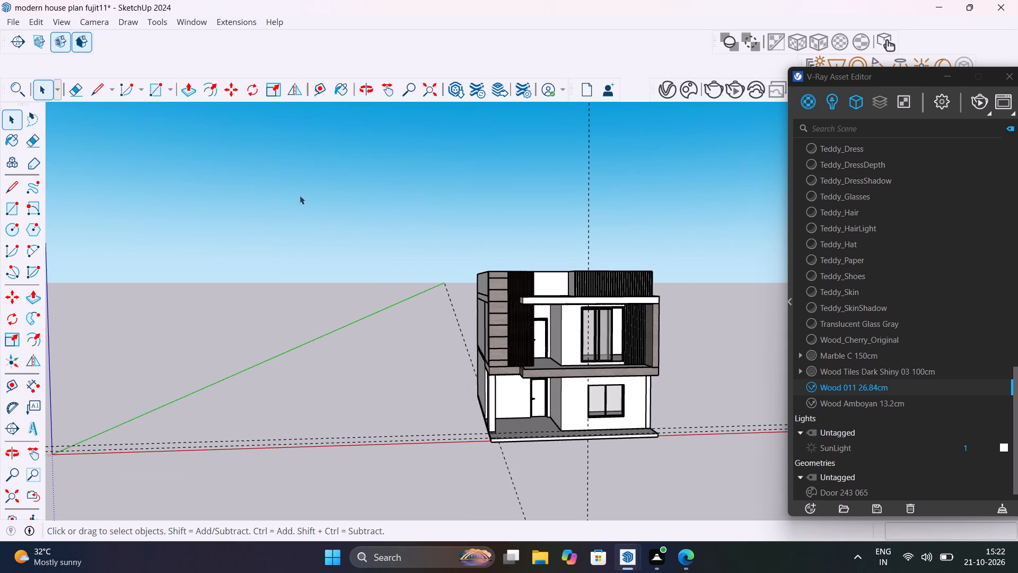
left_click(36, 21)
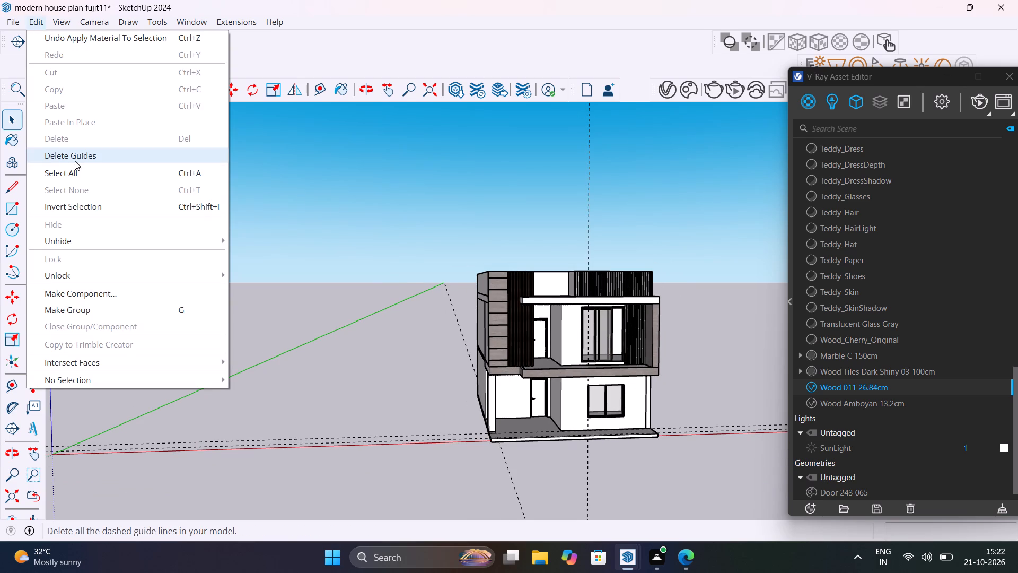
left_click_drag(75, 161, 77, 149)
left_click_drag(77, 149, 77, 148)
Unhide the balcony railing.
left_click(36, 22)
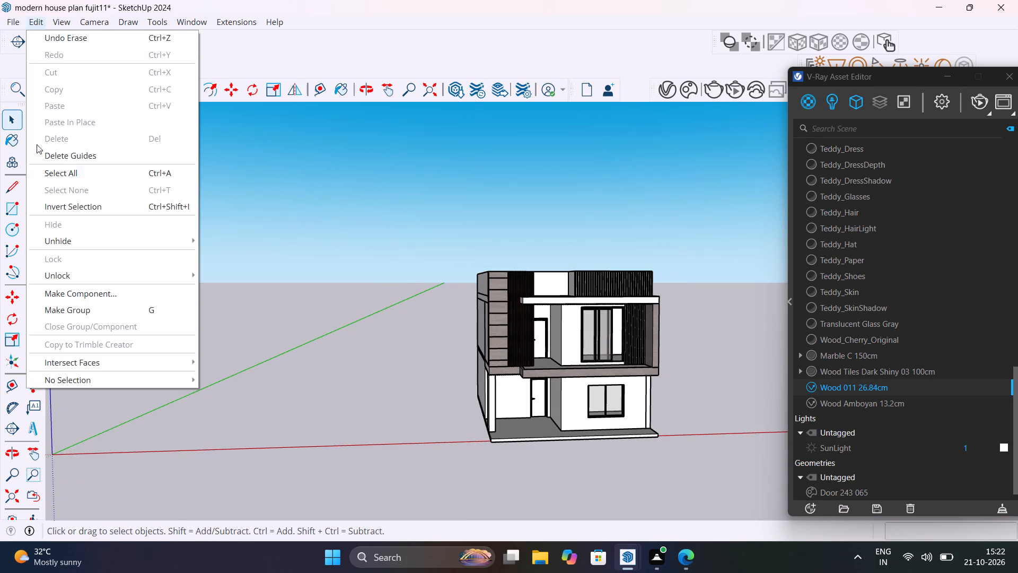
left_click(239, 270)
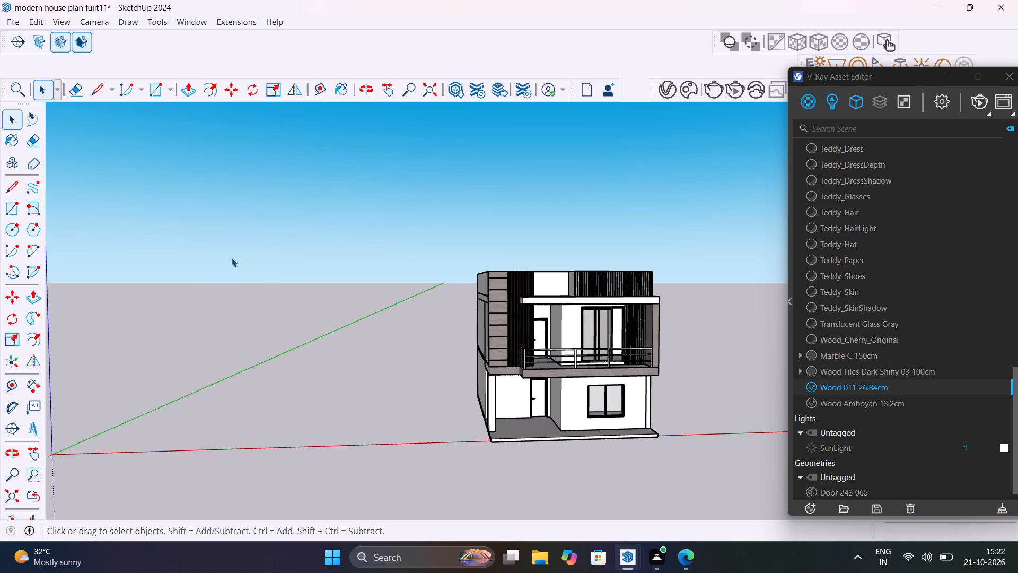
Examine the house from the front, below and the side, checking the balcony railing, porch ceiling, porch column and side wall.
middle_click_drag(671, 366, 620, 251)
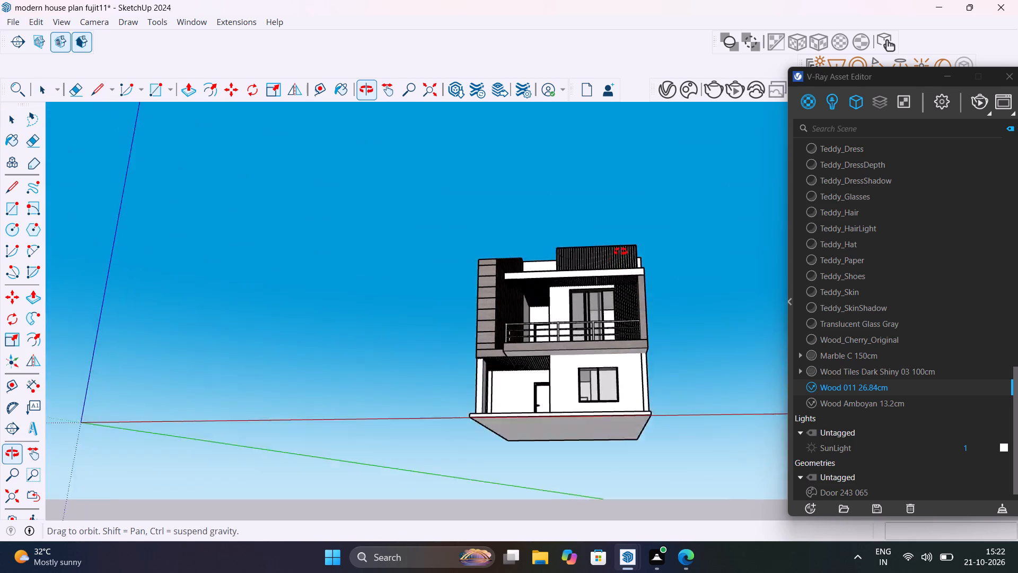
middle_click_drag(620, 251, 691, 355)
scroll(546, 375, "up", 7)
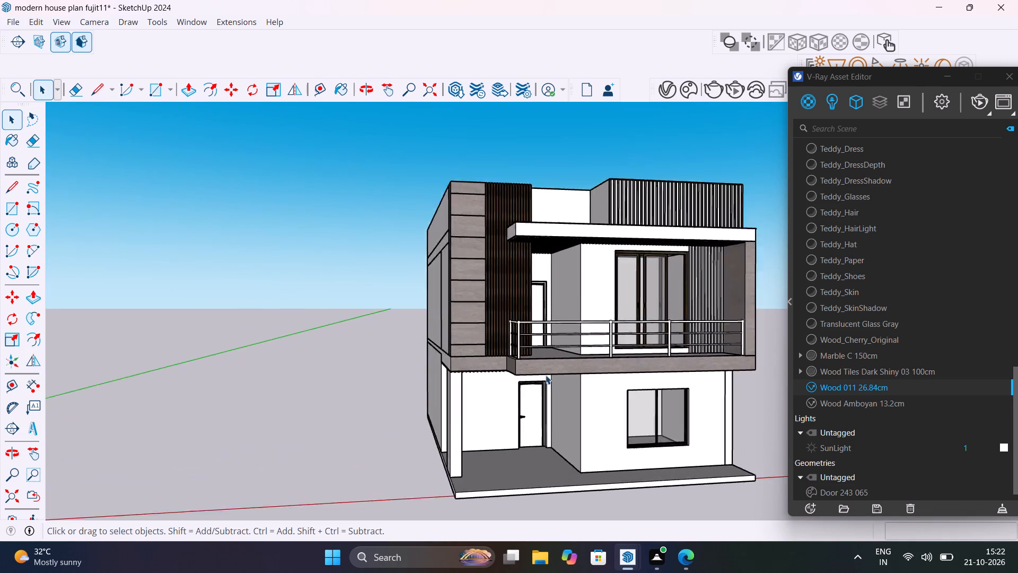
scroll(546, 375, "up", 3)
middle_click_drag(519, 417, 504, 331)
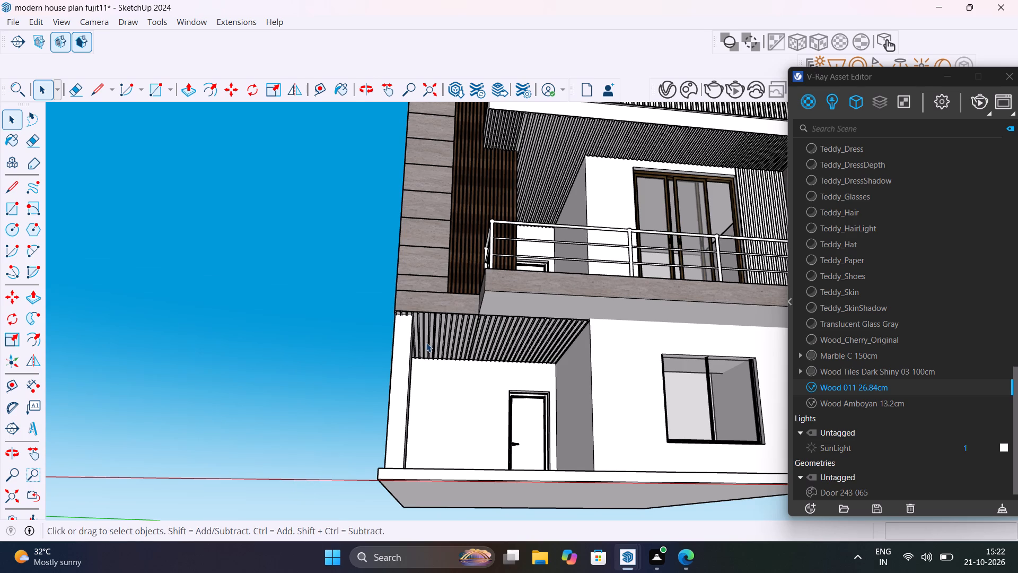
middle_click_drag(493, 303, 498, 435)
scroll(526, 384, "down", 4)
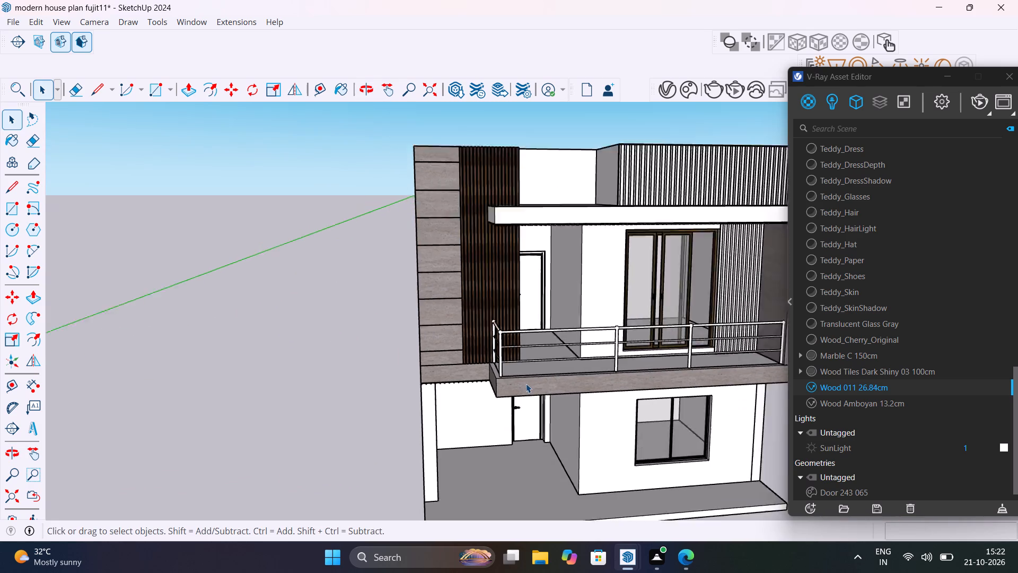
scroll(526, 384, "down", 4)
middle_click_drag(569, 393, 851, 342)
scroll(804, 350, "down", 1)
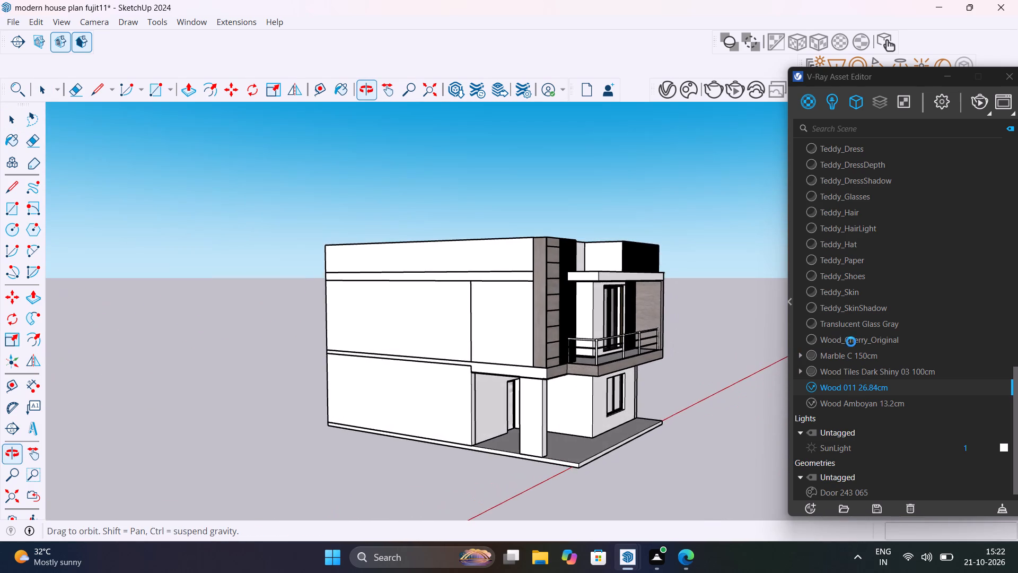
middle_click_drag(851, 342, 659, 422)
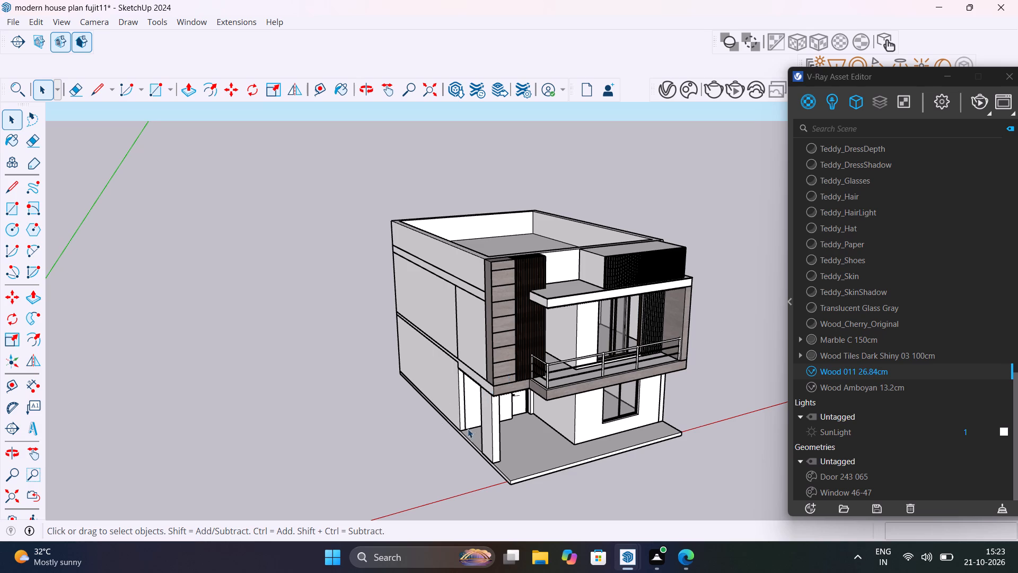
middle_click_drag(458, 420, 473, 347)
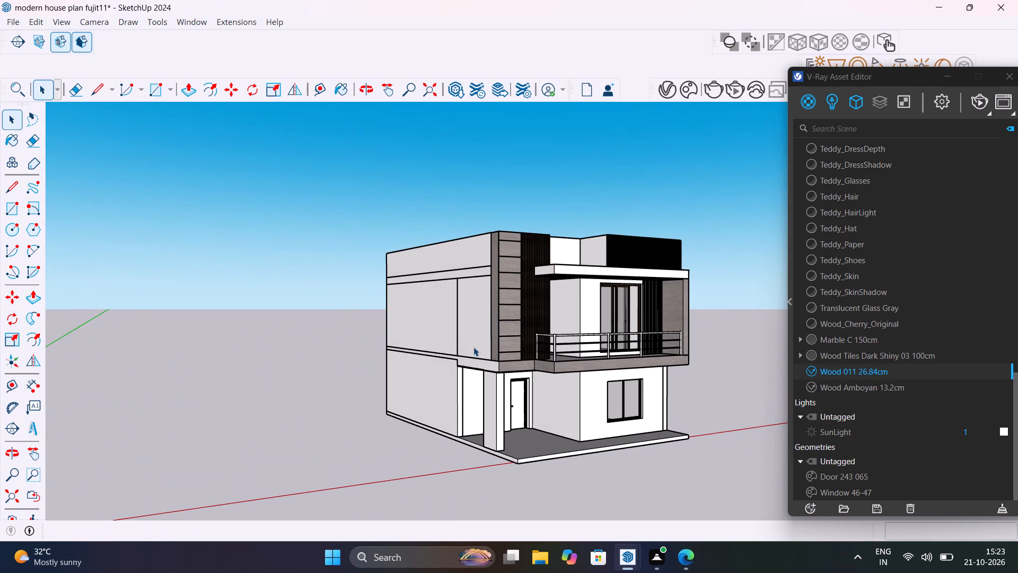
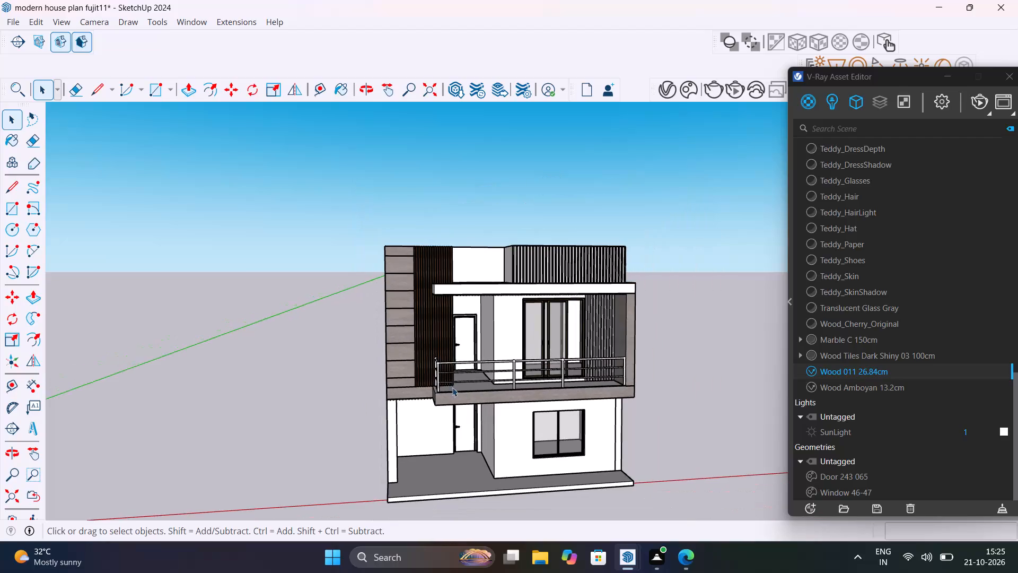
Draw a rectangle about 6' 2 11/16" by 9' 2 9/16" on the porch's back wall, from the slatted ceiling down to the floor beside the door.
middle_click_drag(485, 404, 551, 454)
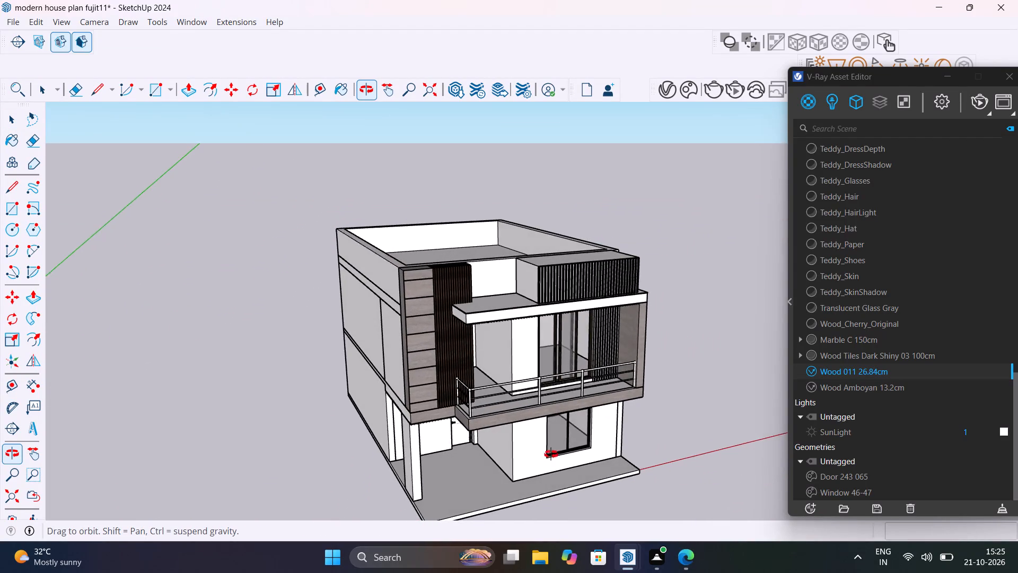
middle_click_drag(551, 454, 398, 378)
scroll(398, 379, "up", 8)
middle_click_drag(412, 387, 428, 378)
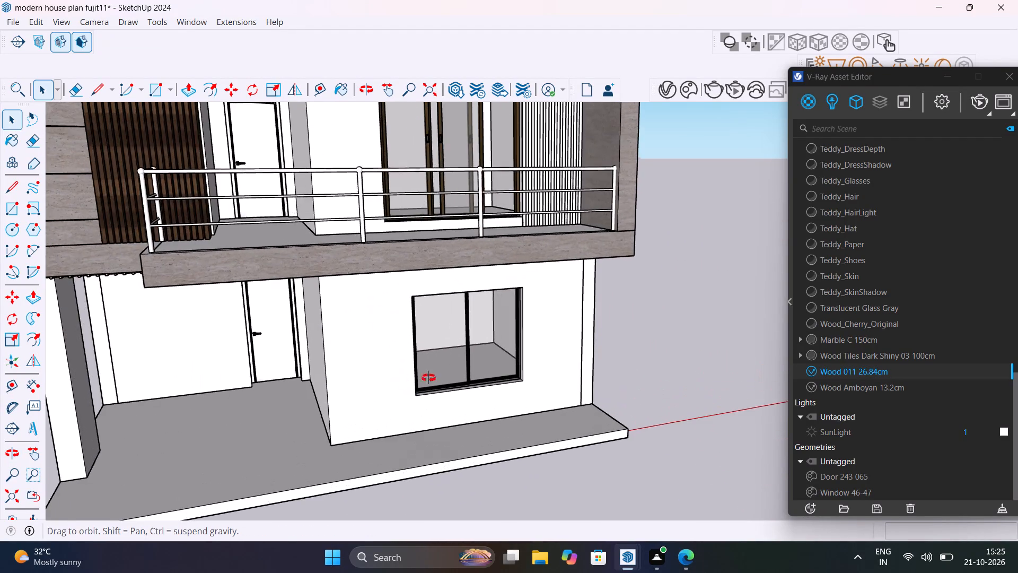
middle_click_drag(428, 378, 452, 352)
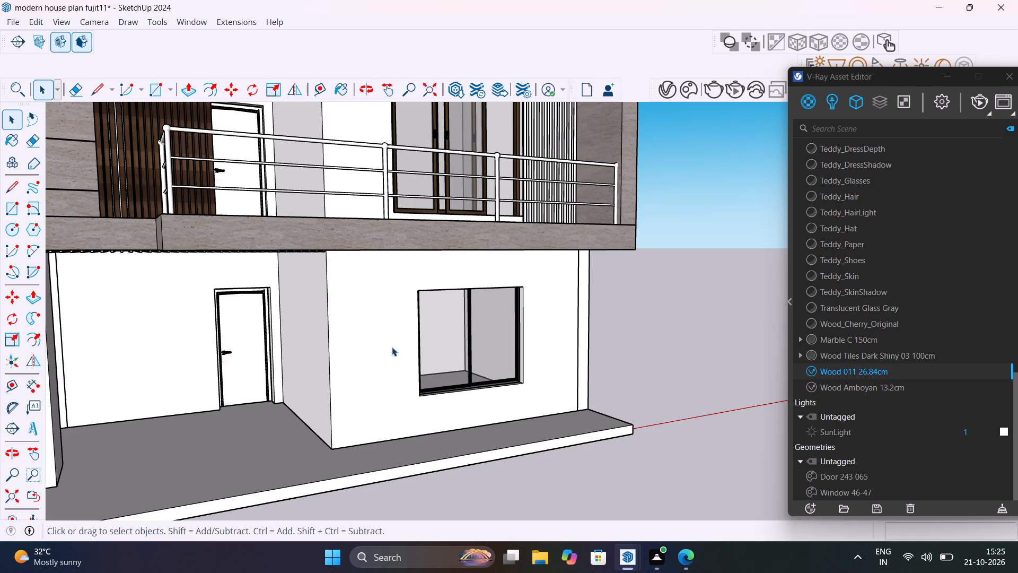
middle_click_drag(238, 346, 295, 315)
scroll(295, 316, "up", 4)
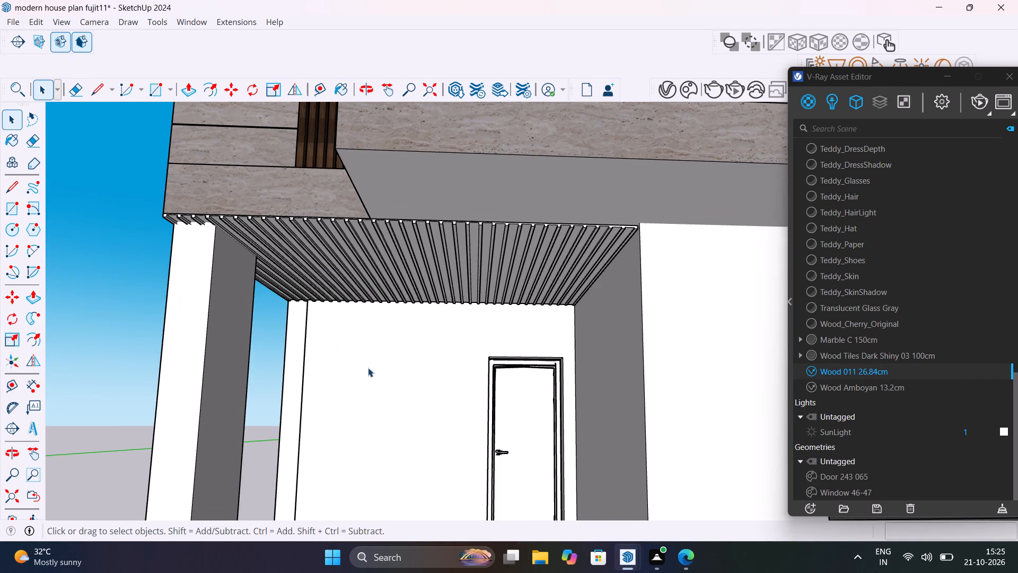
middle_click_drag(395, 374, 344, 314, "shift")
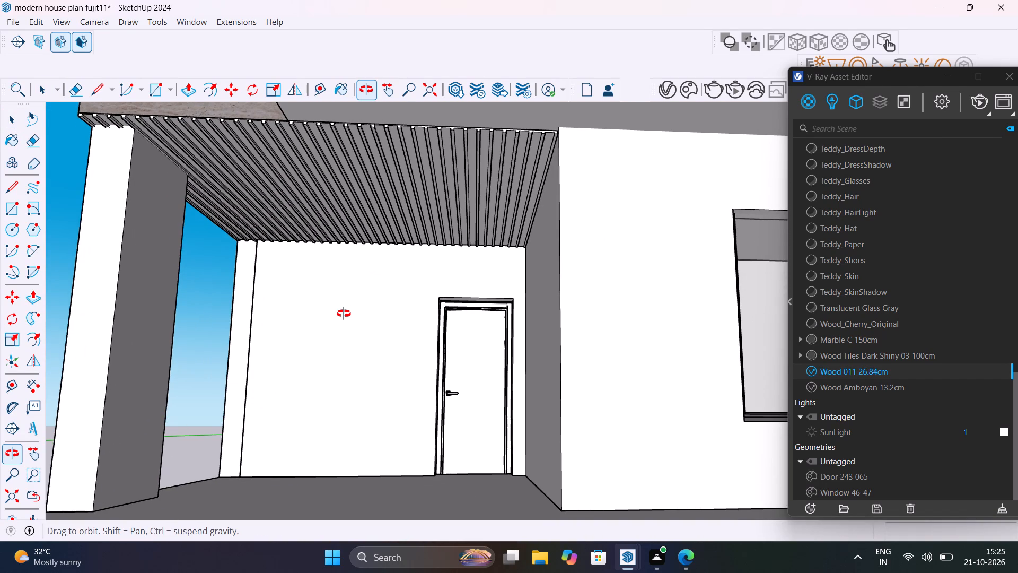
middle_click_drag(344, 314, 388, 330, "shift")
key("r")
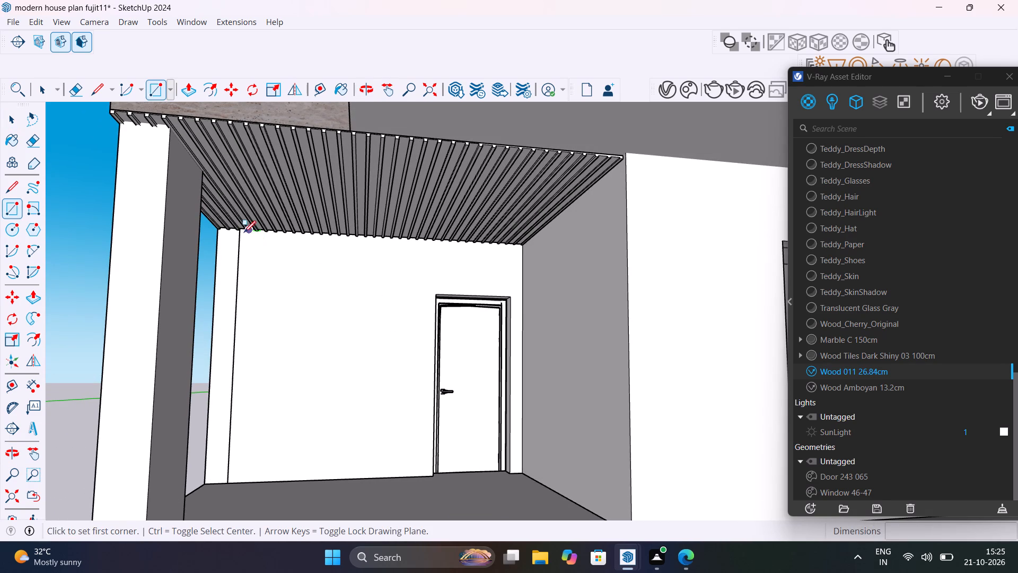
scroll(240, 233, "up", 12)
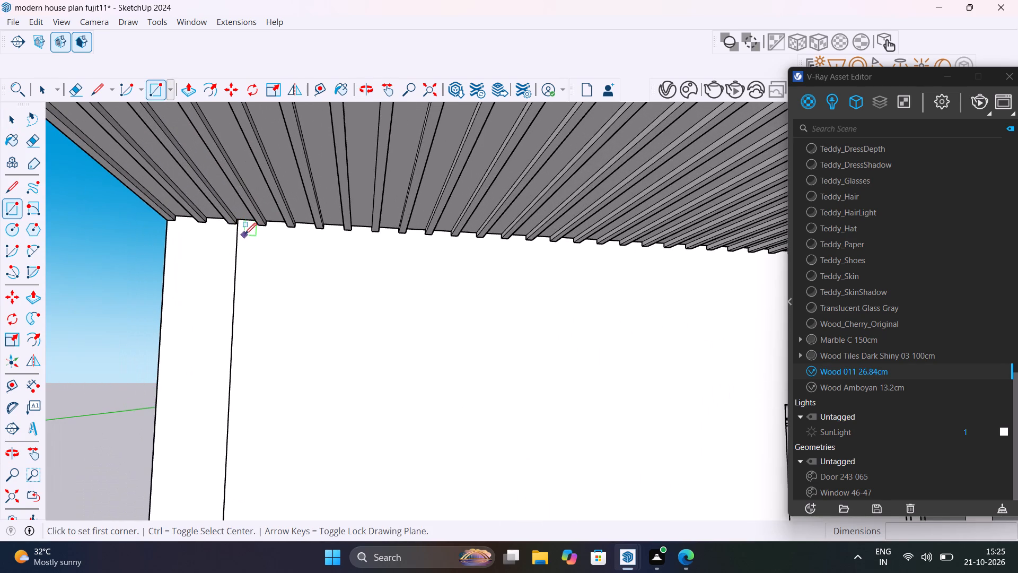
left_click_drag(240, 221, 241, 227)
scroll(282, 361, "down", 3)
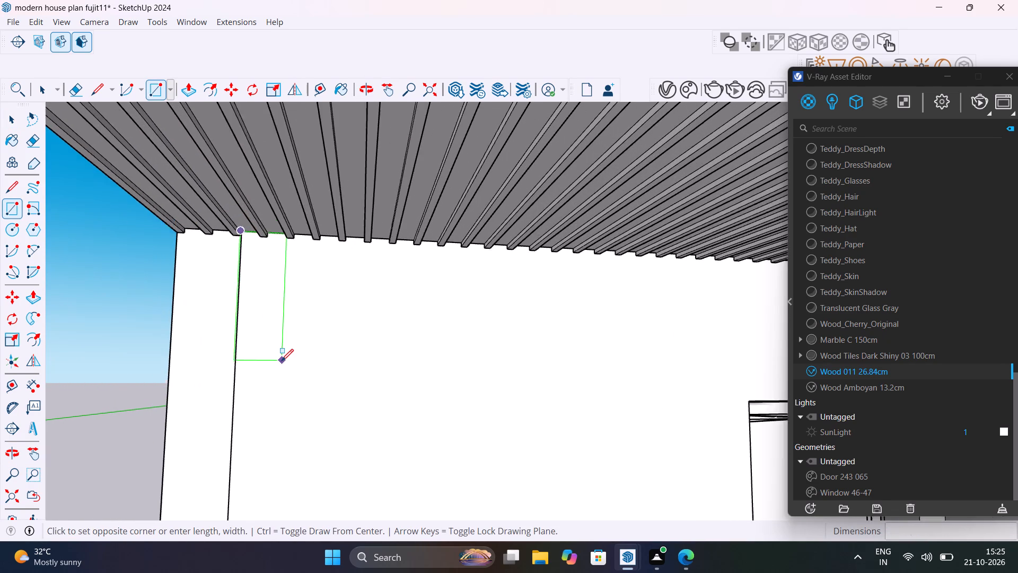
scroll(282, 361, "down", 9)
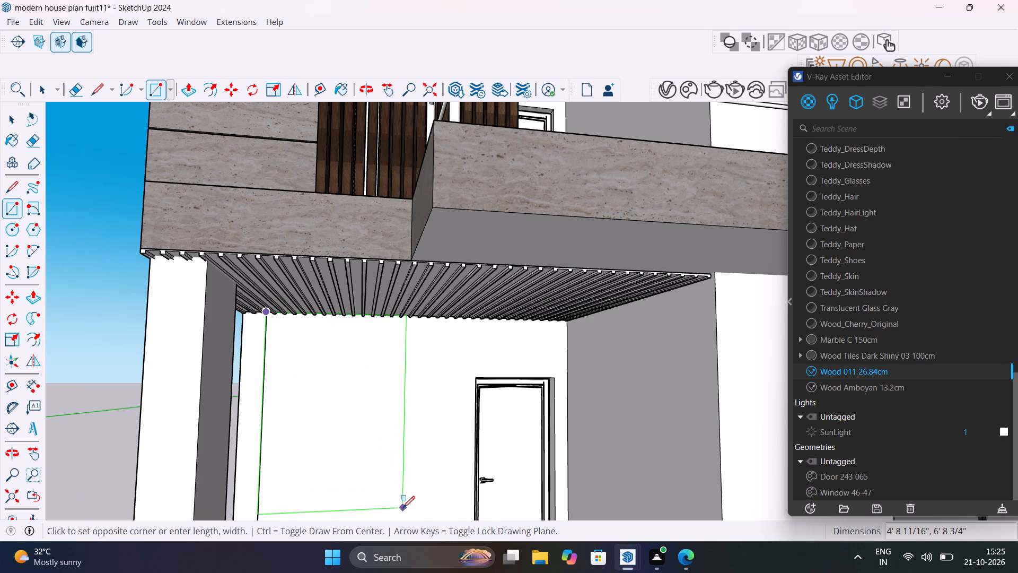
middle_click_drag(401, 507, 382, 403)
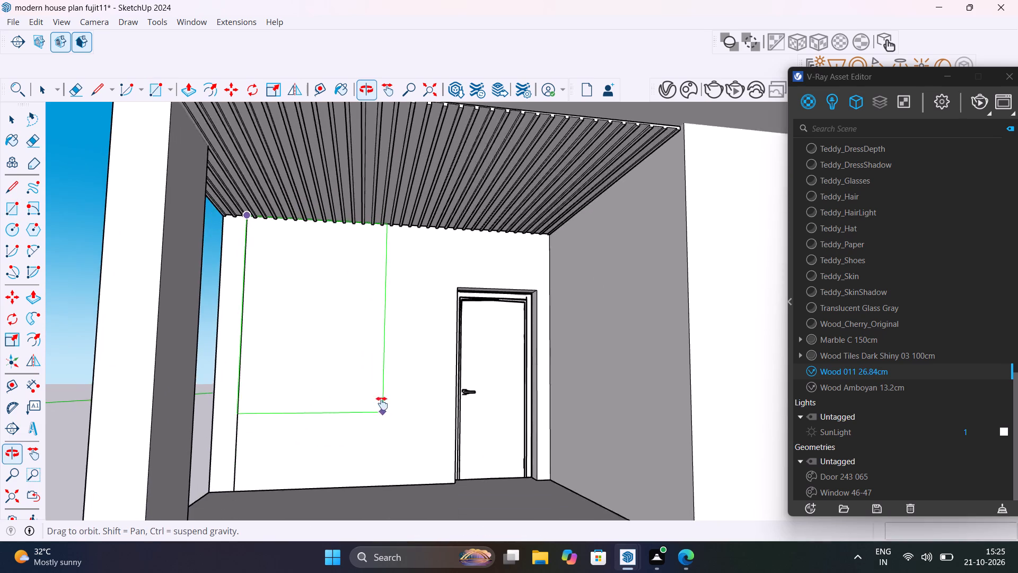
middle_click_drag(382, 403, 390, 414)
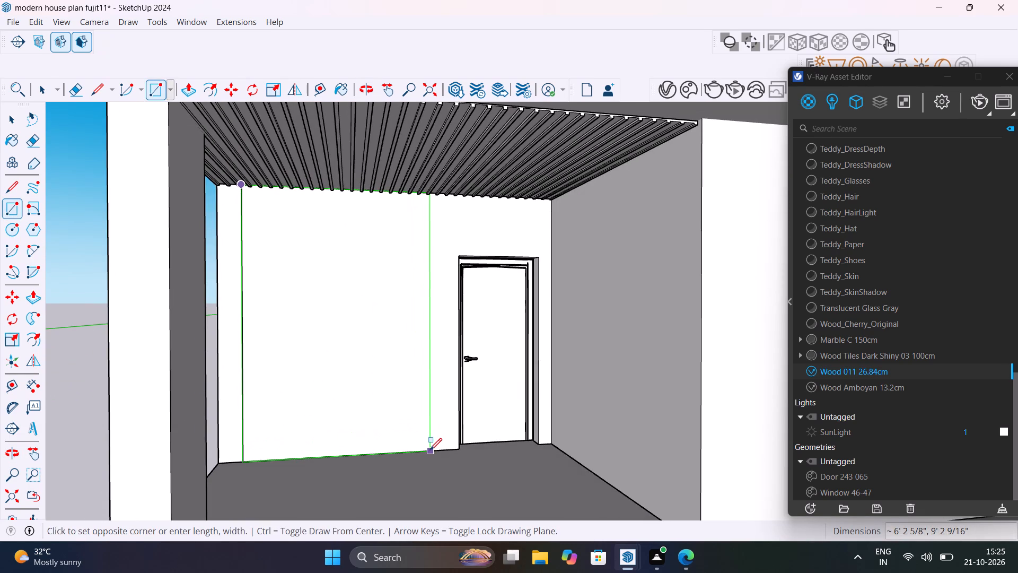
left_click(430, 447)
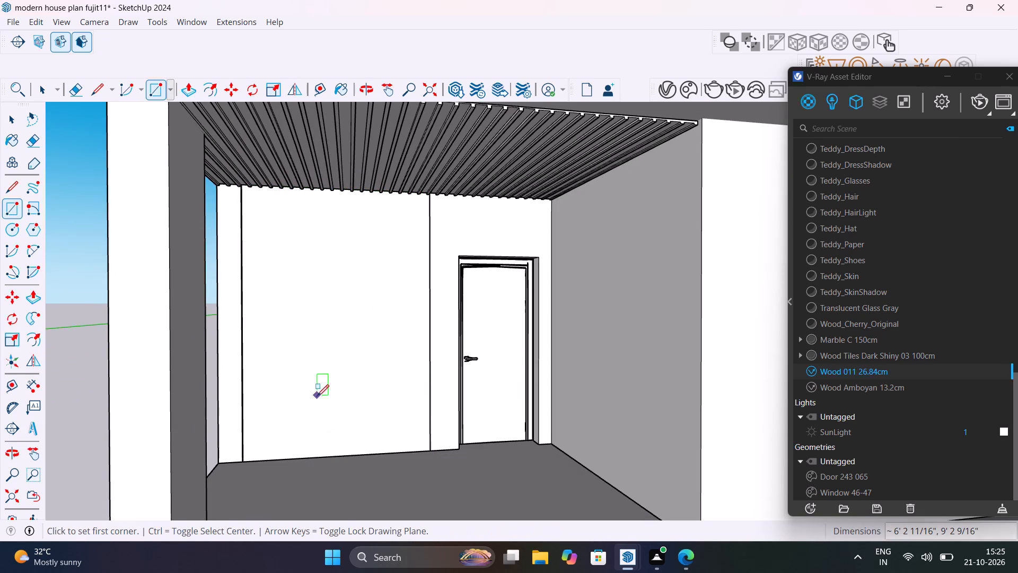
Push/Pull the new rectangular face on the porch's back wall by 0.1".
middle_click_drag(328, 400, 515, 428)
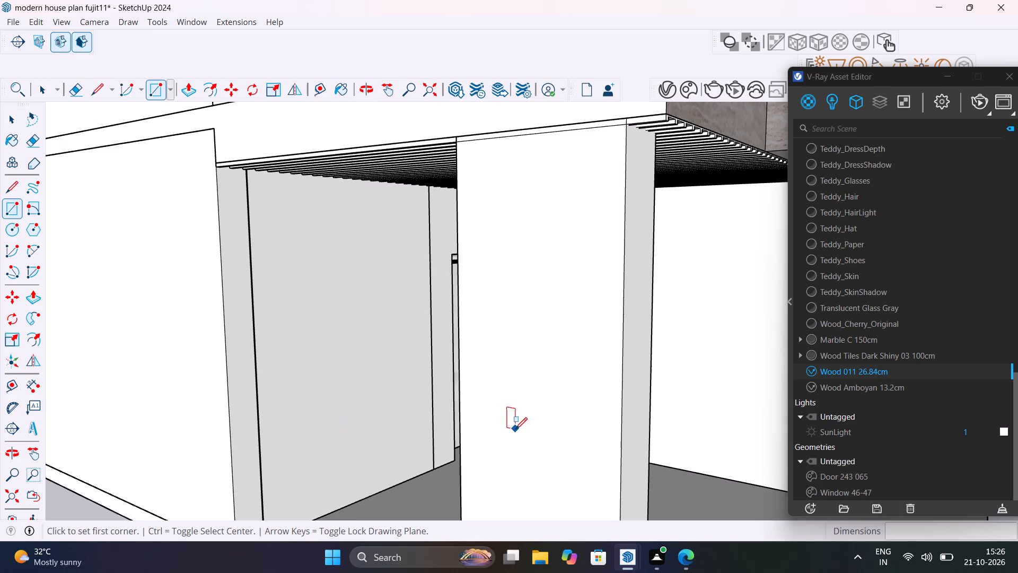
scroll(315, 288, "up", 3)
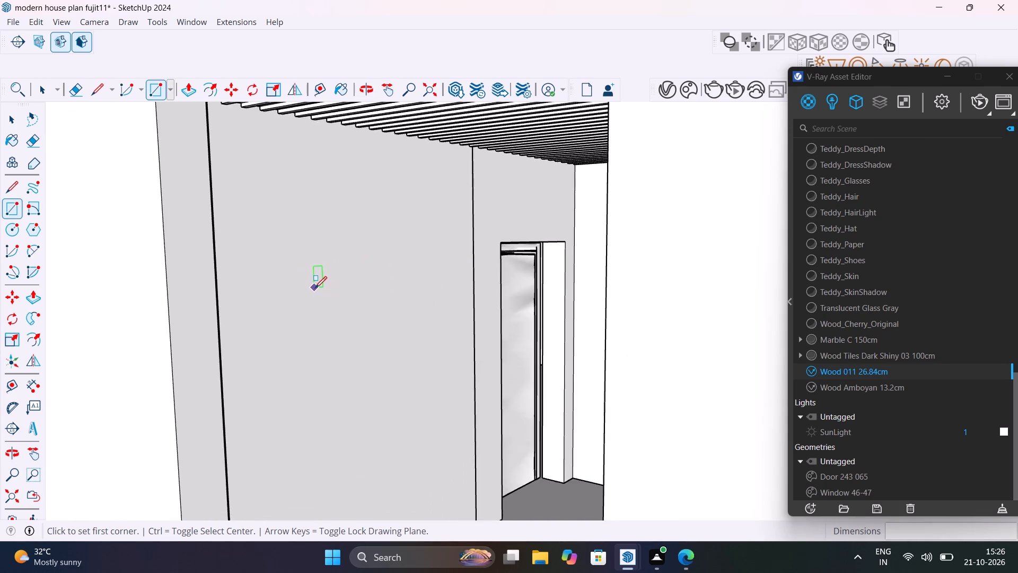
scroll(315, 288, "up", 4)
key("p")
left_click(268, 290)
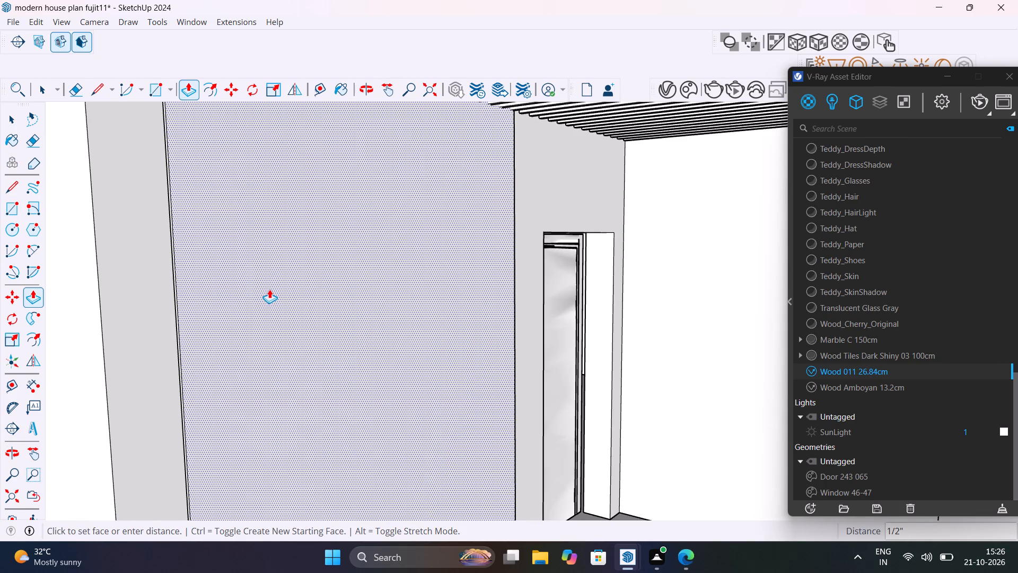
type("0.1\"")
key("Return")
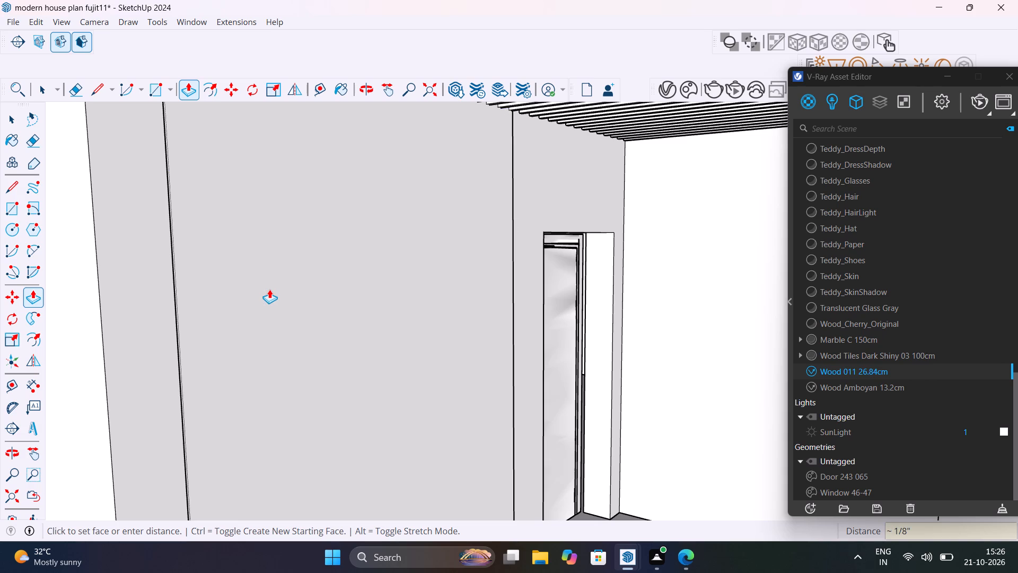
Select the thin panel on the porch's back wall with its connected edges and make it a group.
key("space")
double_click(269, 289)
left_click(269, 288)
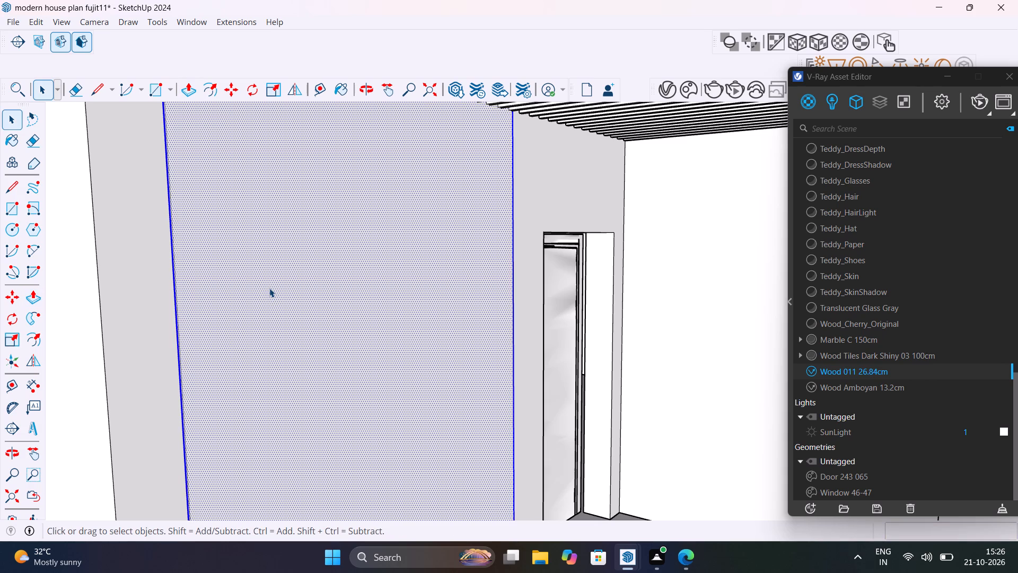
right_click(269, 289)
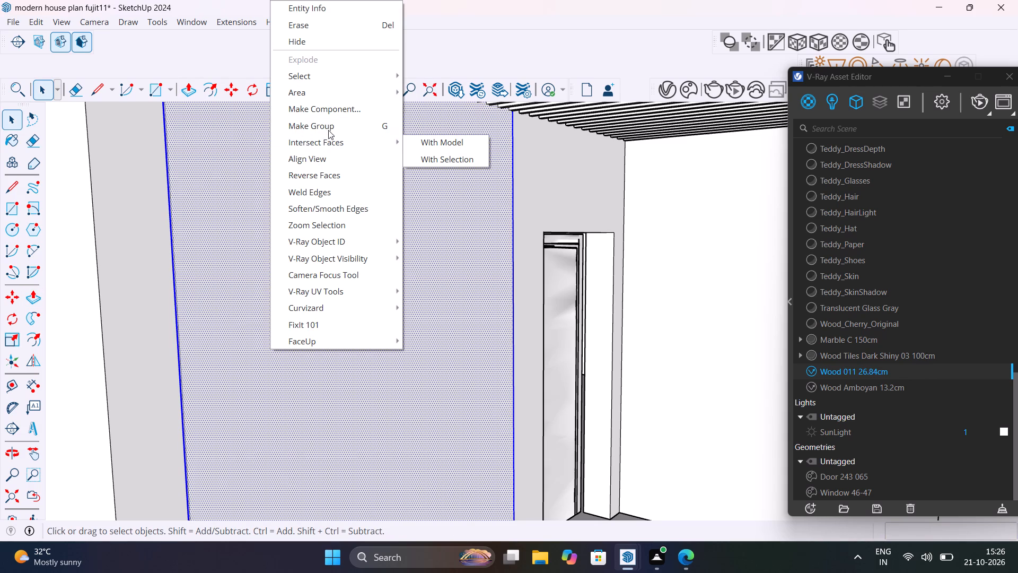
left_click(328, 128)
scroll(335, 208, "down", 13)
left_click(173, 392)
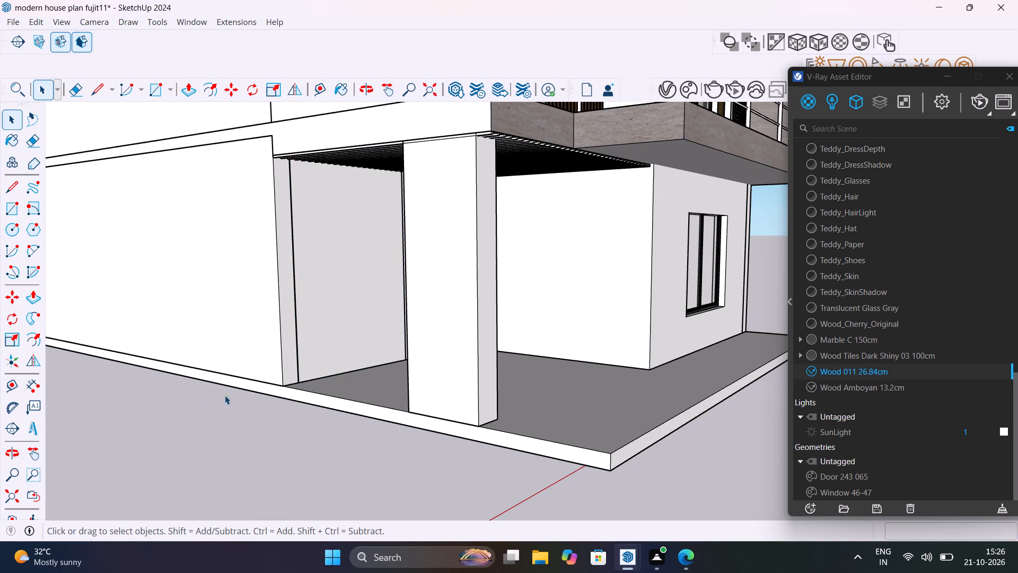
Open the Chaos Cosmos browser and look through the stone assets for a wall panel material.
middle_click_drag(276, 374, 178, 425)
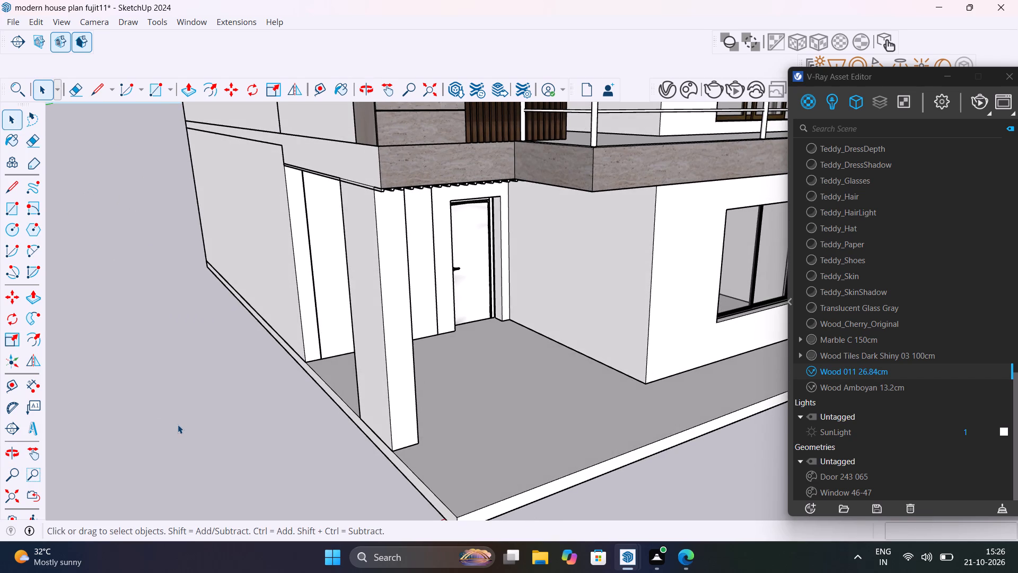
left_click(695, 90)
scroll(267, 209, "down", 7)
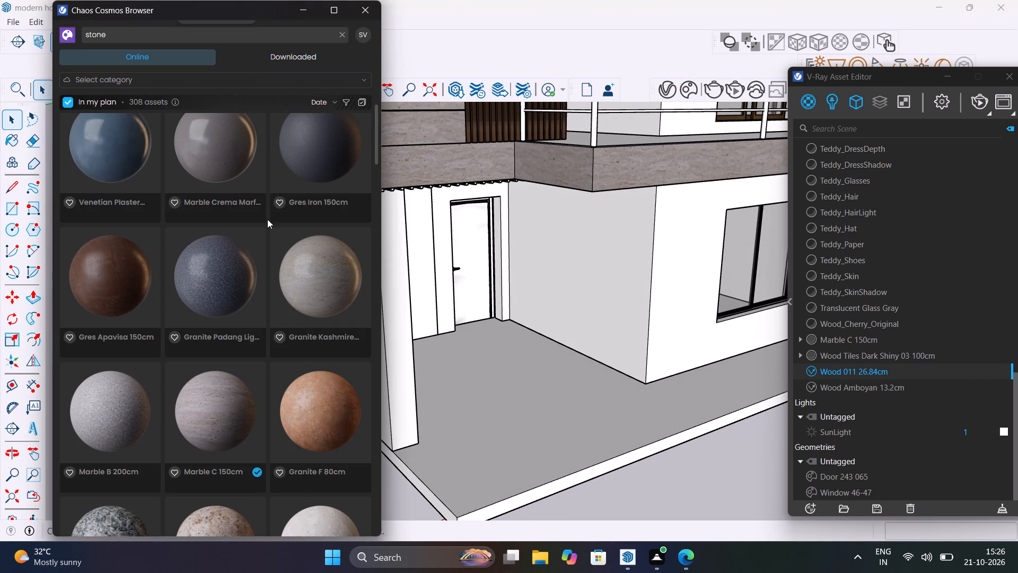
scroll(267, 219, "down", 6)
scroll(267, 219, "up", 6)
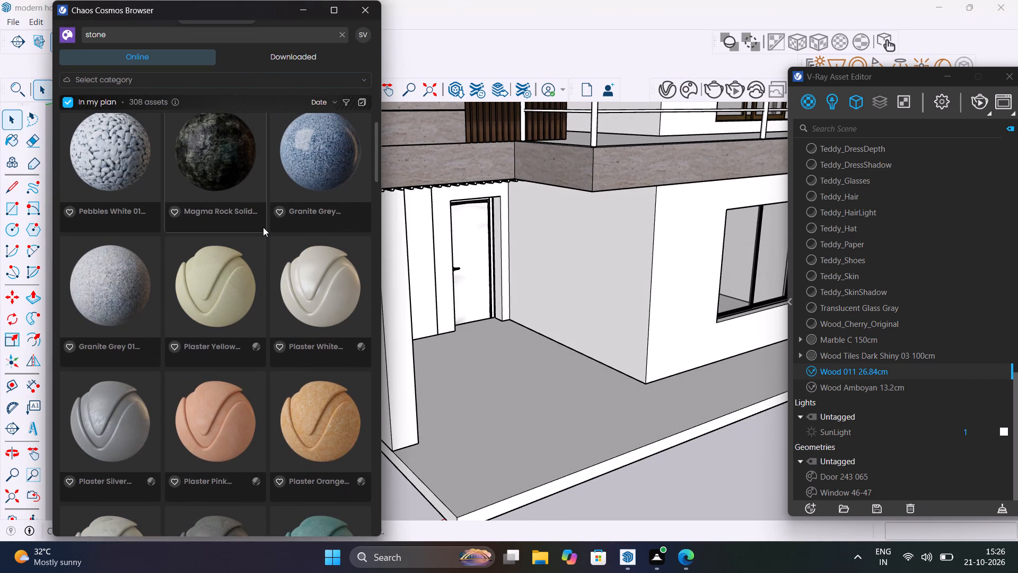
scroll(263, 227, "up", 19)
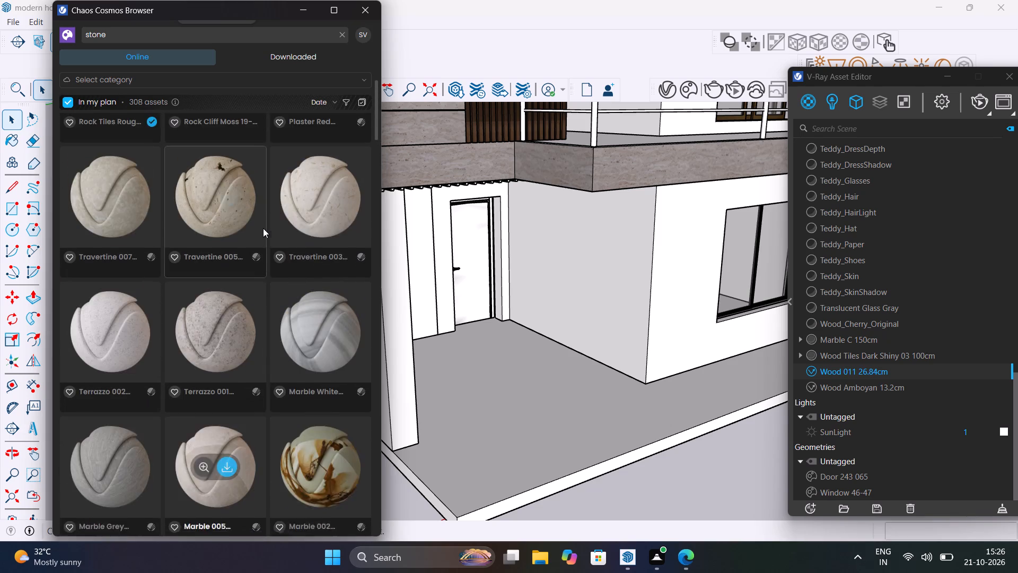
scroll(263, 228, "up", 17)
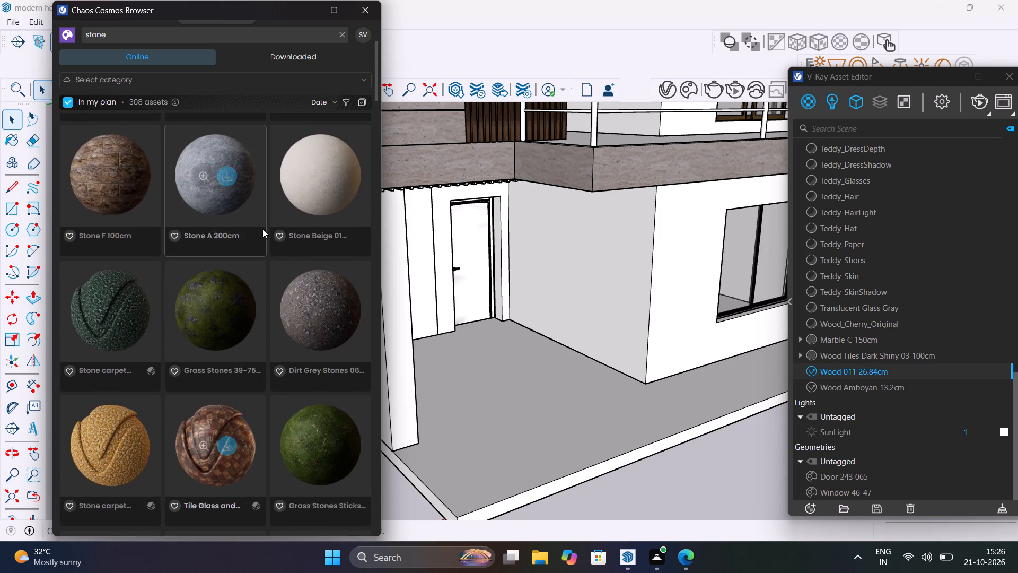
scroll(262, 229, "up", 11)
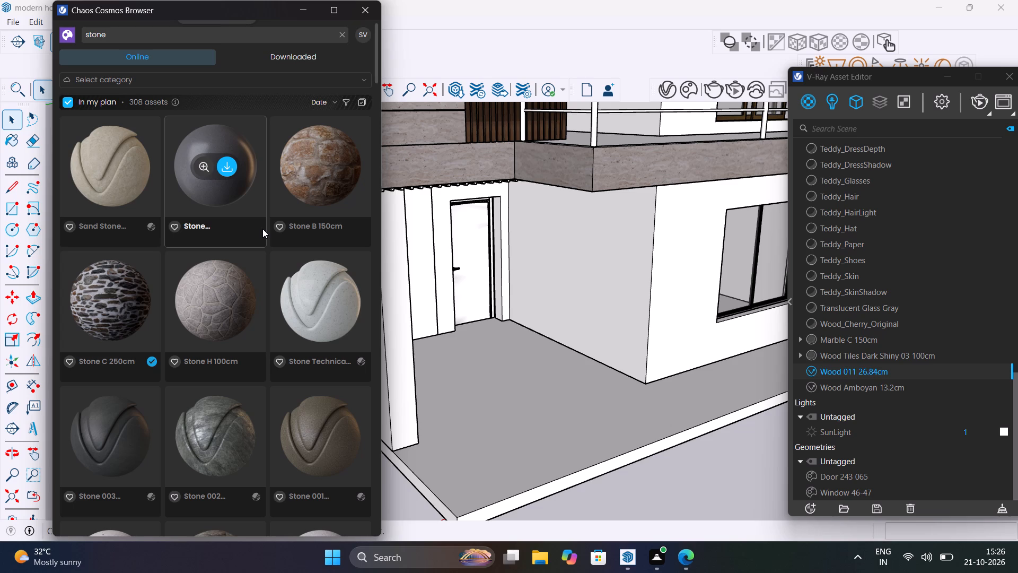
scroll(262, 229, "up", 3)
scroll(262, 229, "down", 2)
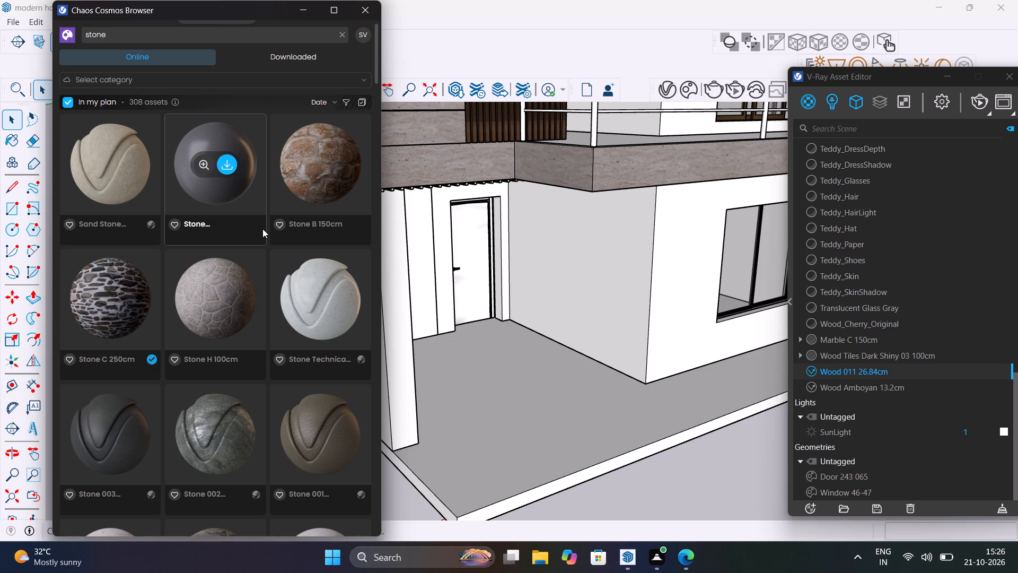
scroll(262, 229, "down", 8)
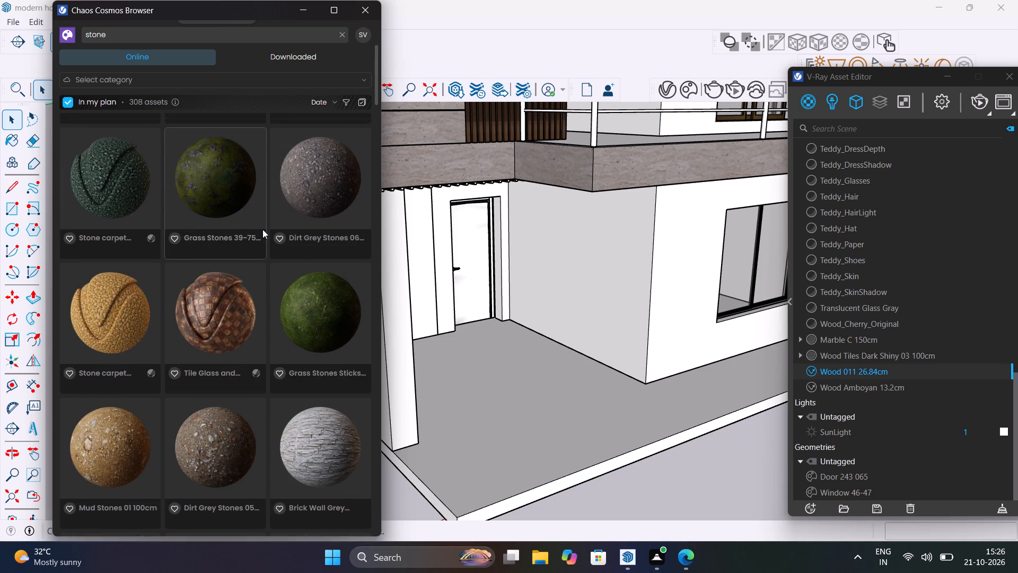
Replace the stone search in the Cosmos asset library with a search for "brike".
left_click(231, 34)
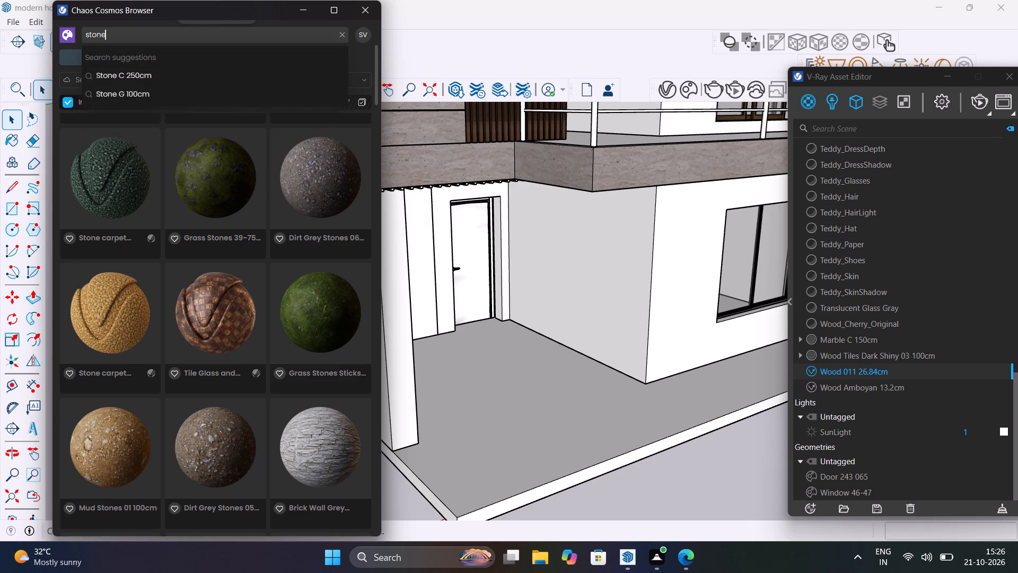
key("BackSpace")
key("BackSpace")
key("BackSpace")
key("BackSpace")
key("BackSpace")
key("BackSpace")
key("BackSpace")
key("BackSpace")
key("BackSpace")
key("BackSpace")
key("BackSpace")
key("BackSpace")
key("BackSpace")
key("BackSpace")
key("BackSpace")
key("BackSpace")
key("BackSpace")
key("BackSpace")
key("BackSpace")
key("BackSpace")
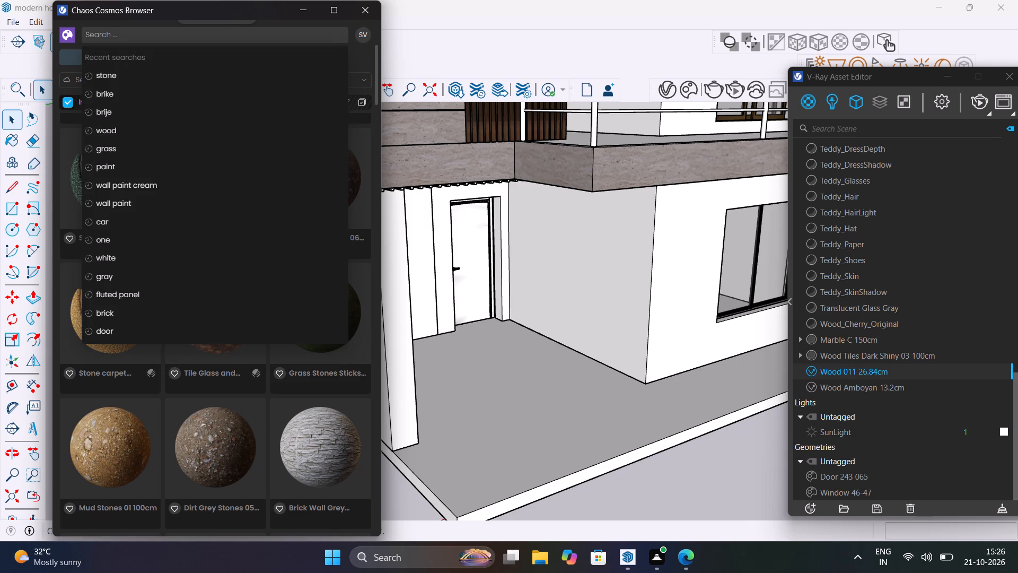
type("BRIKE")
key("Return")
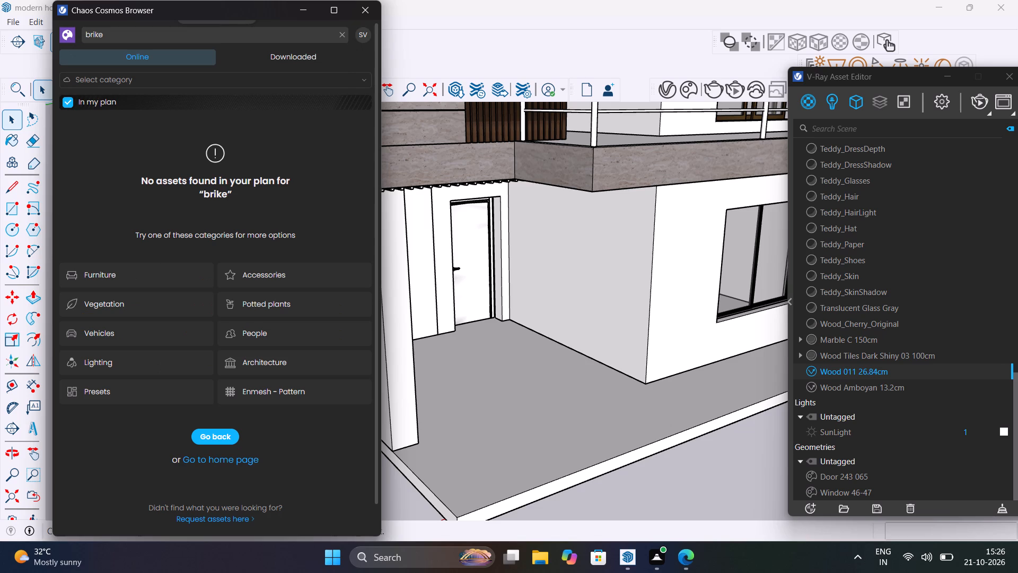
Replace the "brike" search in the Cosmos asset library with a search for "stone".
key("BackSpace")
key("BackSpace")
key("BackSpace")
key("BackSpace")
key("BackSpace")
key("BackSpace")
key("BackSpace")
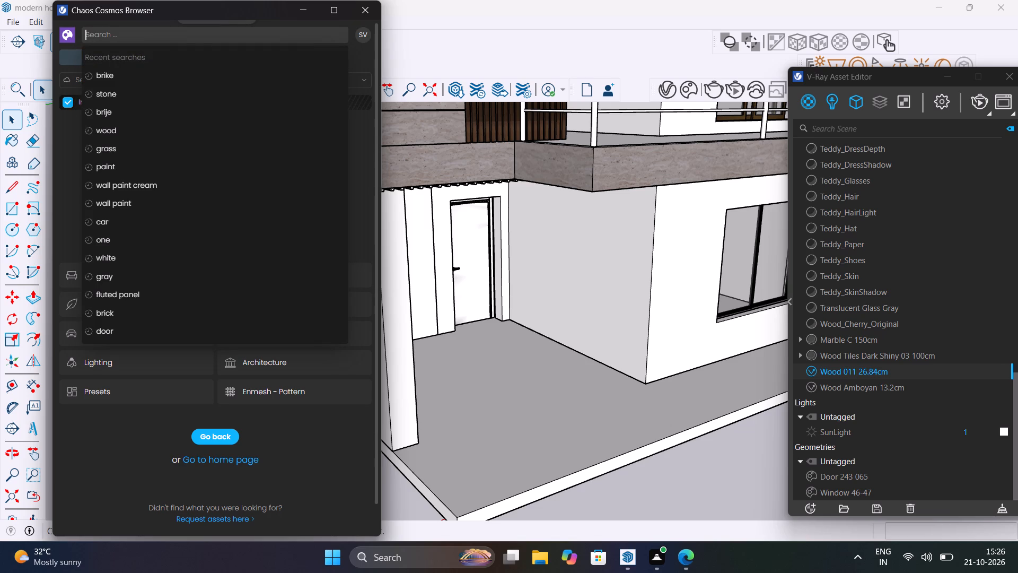
type("STONE")
key("Return")
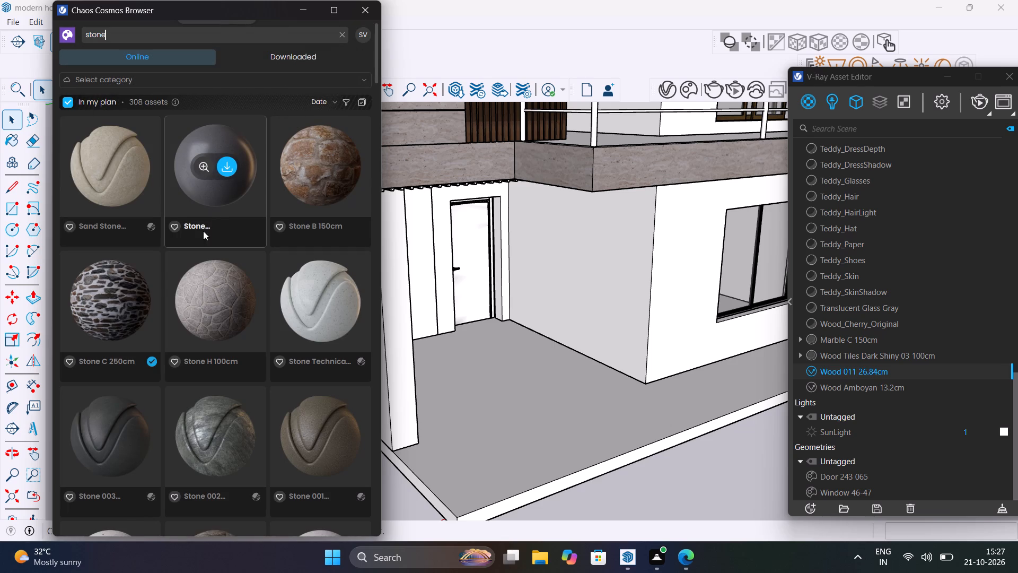
Look through the online stone assets for a material that suits the porch wall panel.
scroll(206, 280, "down", 3)
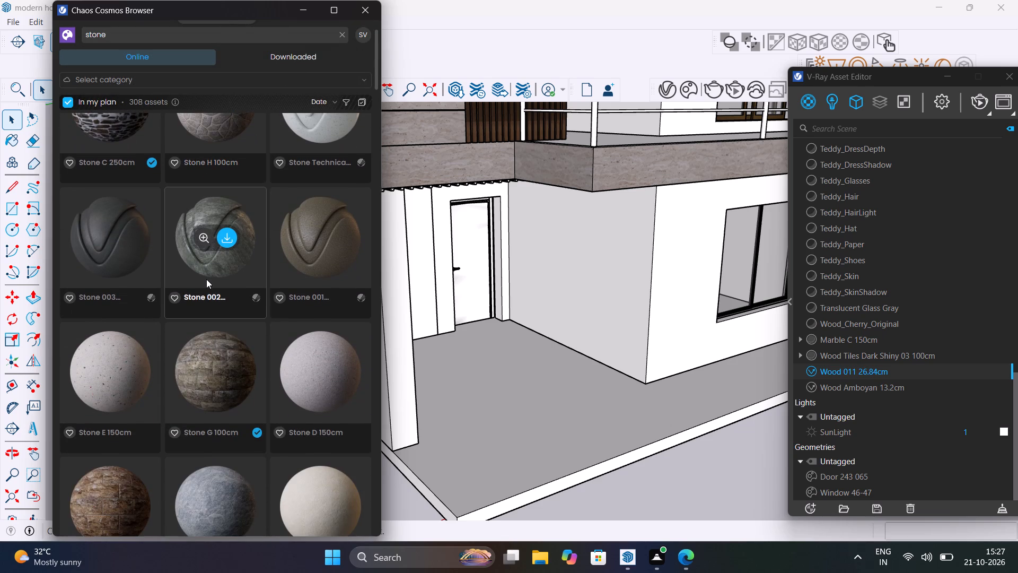
scroll(206, 279, "down", 2)
scroll(206, 279, "up", 1)
scroll(206, 279, "down", 2)
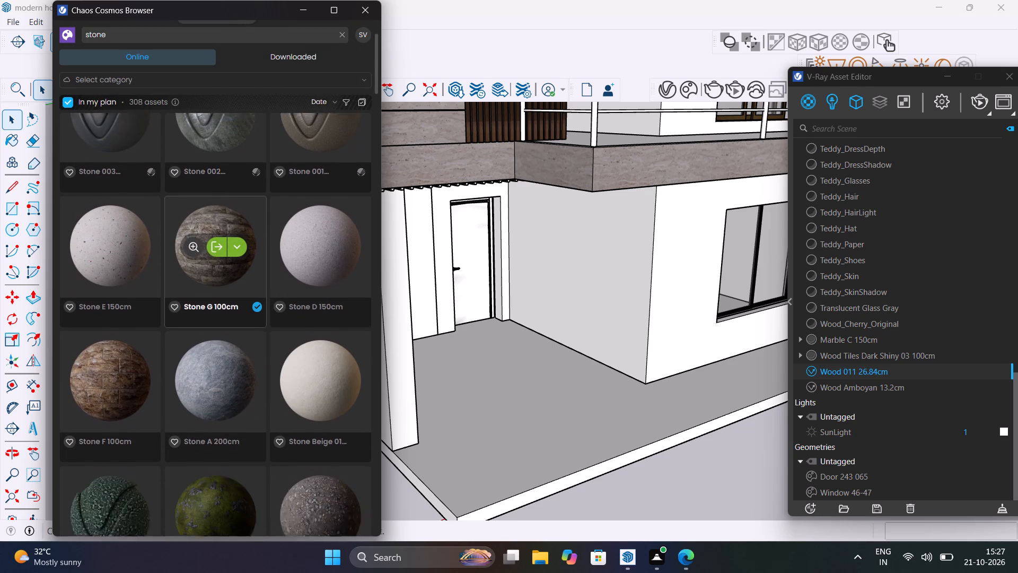
scroll(206, 279, "down", 5)
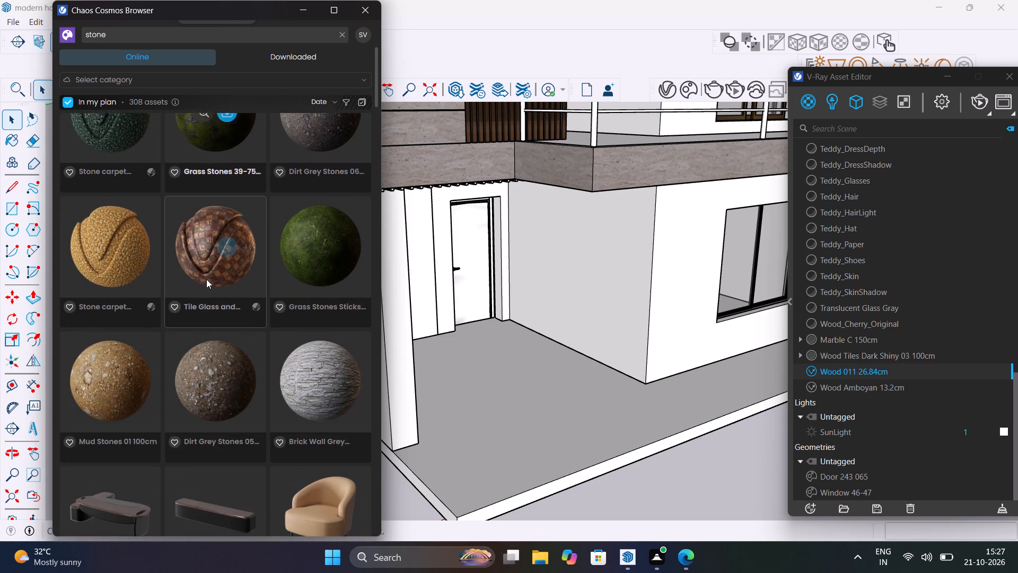
scroll(206, 279, "down", 2)
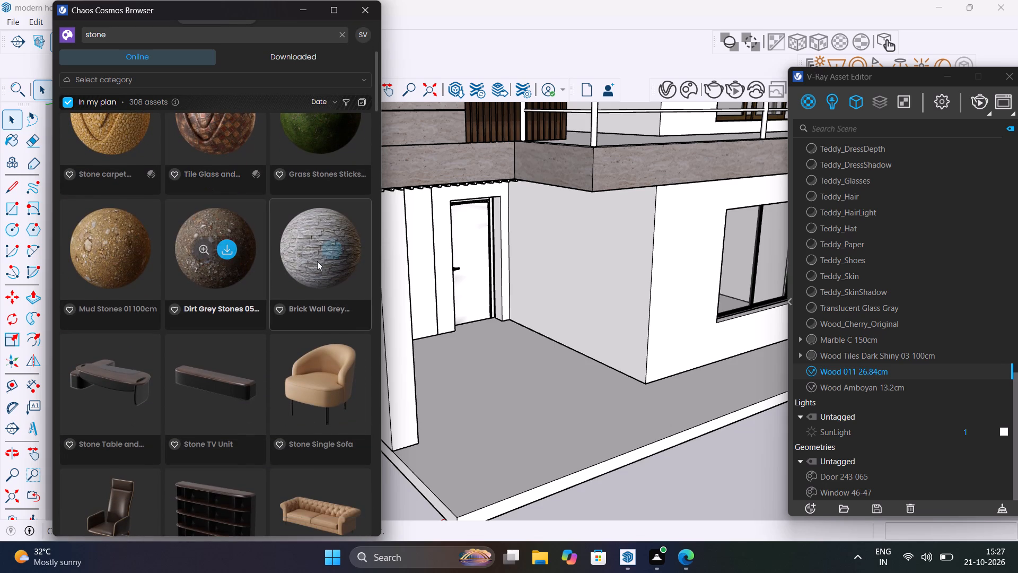
scroll(320, 261, "down", 4)
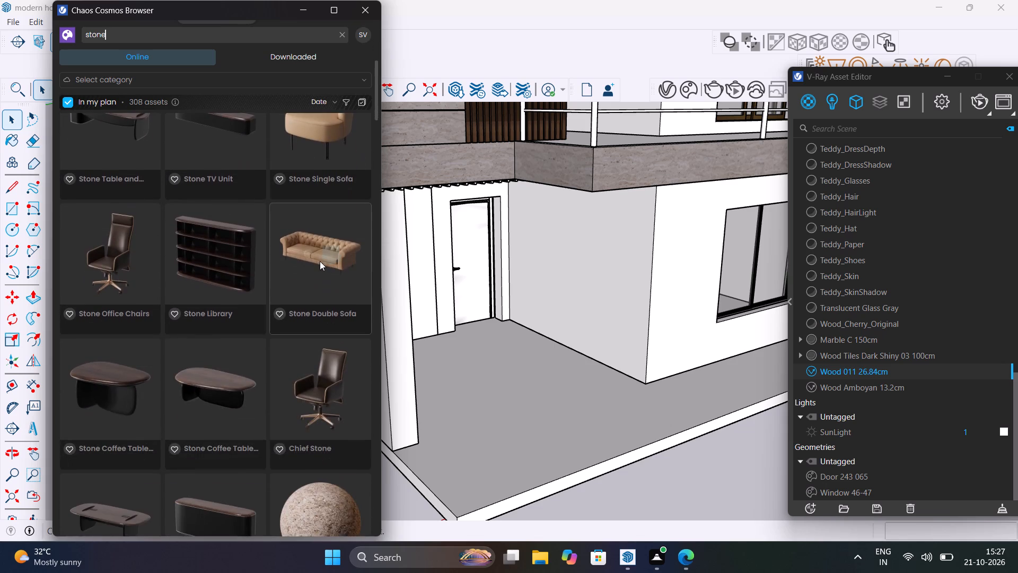
scroll(320, 261, "down", 11)
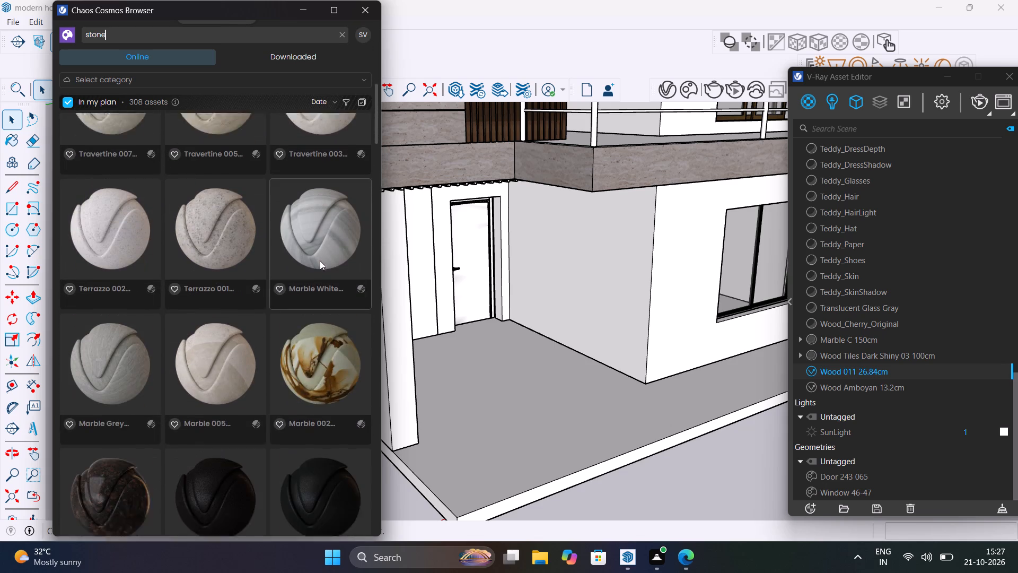
scroll(320, 261, "down", 19)
scroll(320, 261, "down", 3)
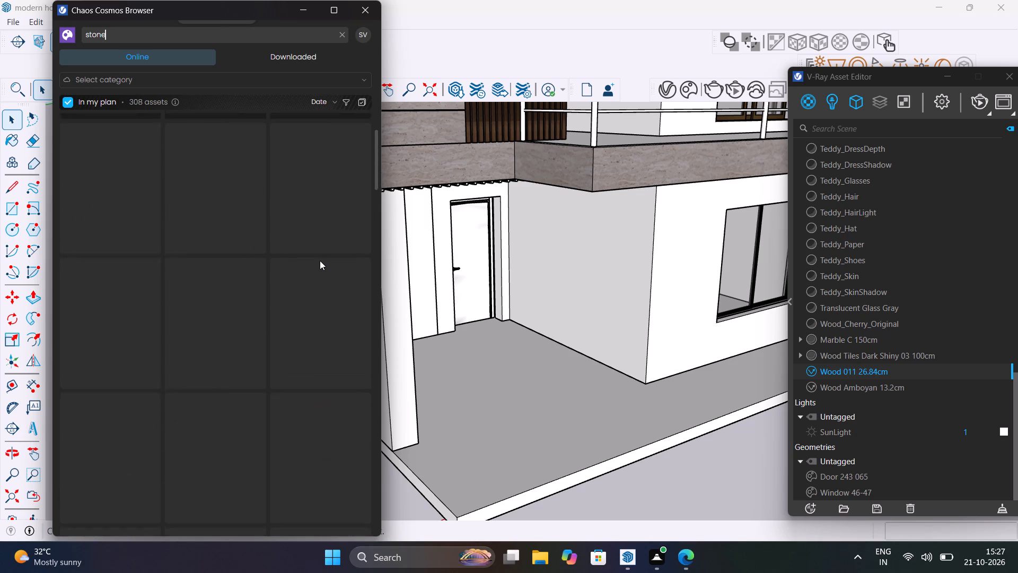
scroll(320, 261, "up", 3)
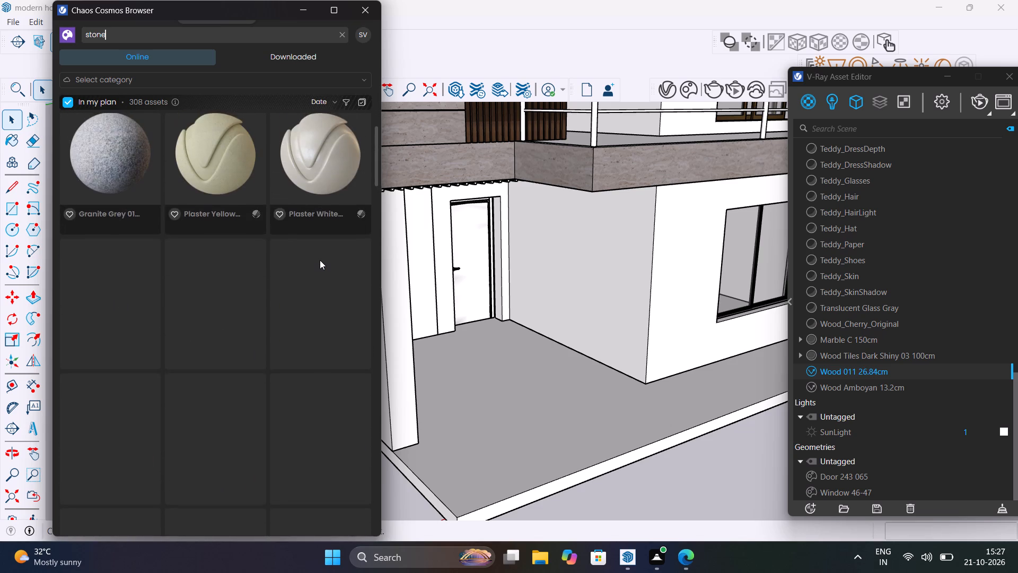
scroll(320, 260, "up", 2)
scroll(320, 260, "down", 4)
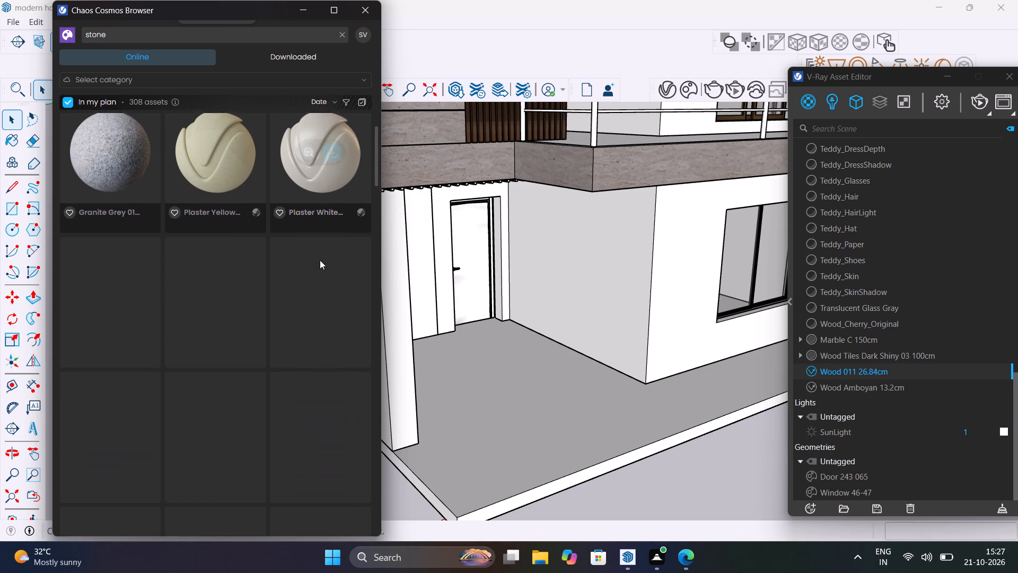
scroll(320, 260, "down", 15)
scroll(320, 259, "down", 15)
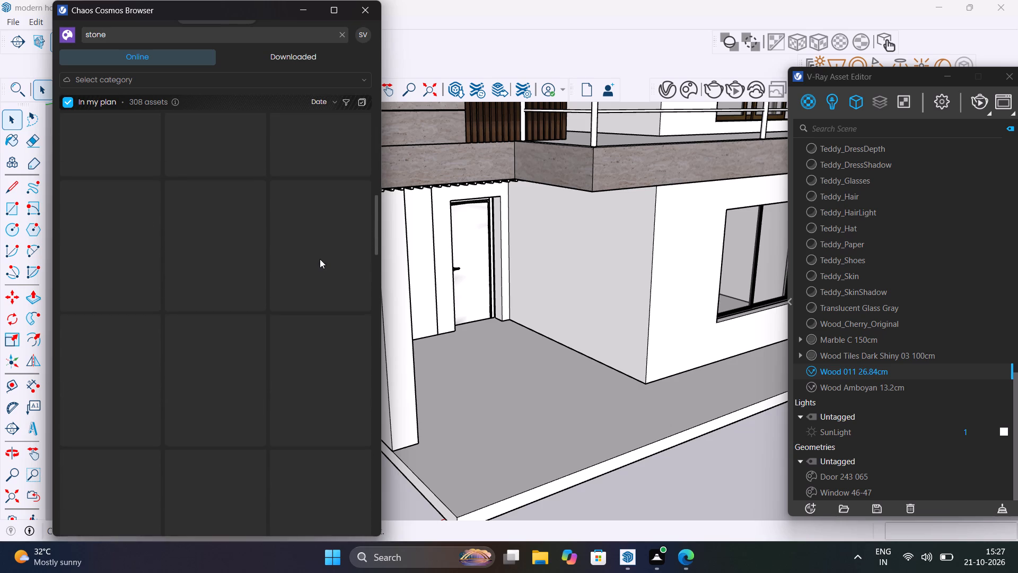
scroll(320, 259, "down", 8)
scroll(320, 259, "up", 19)
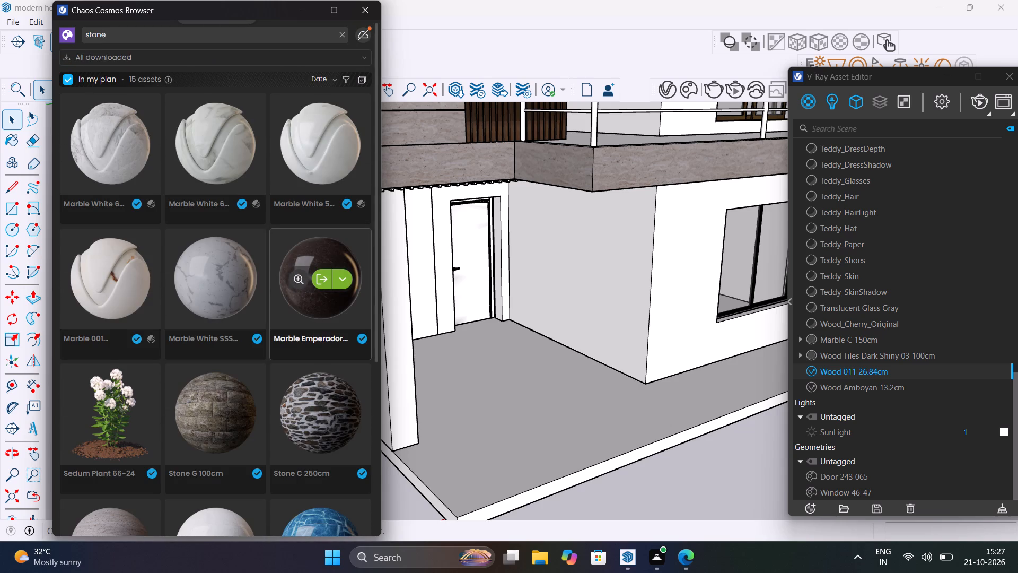
Browse the downloaded stone assets and import the Stone C 250cm material into the scene.
scroll(320, 261, "down", 3)
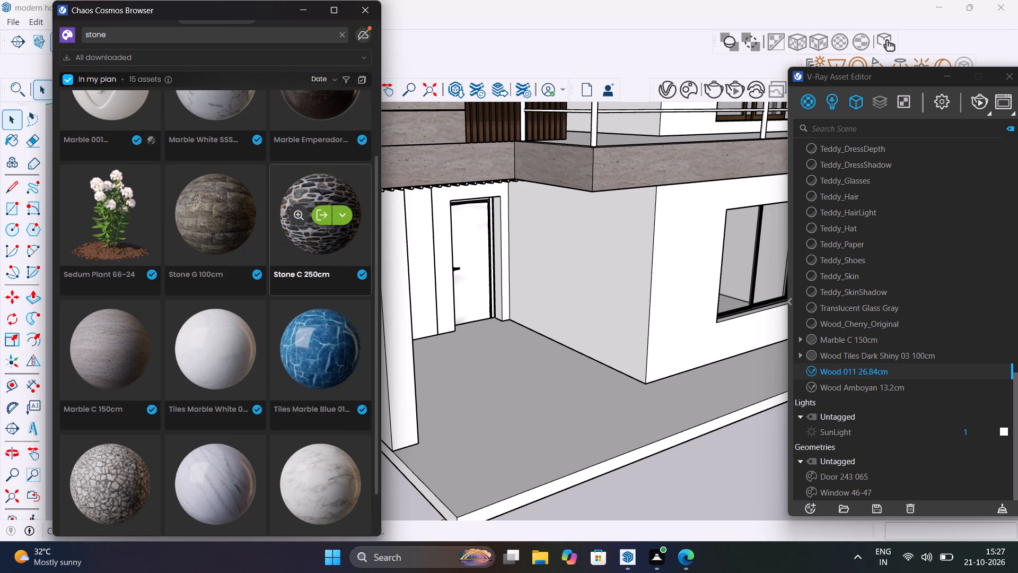
scroll(320, 261, "down", 2)
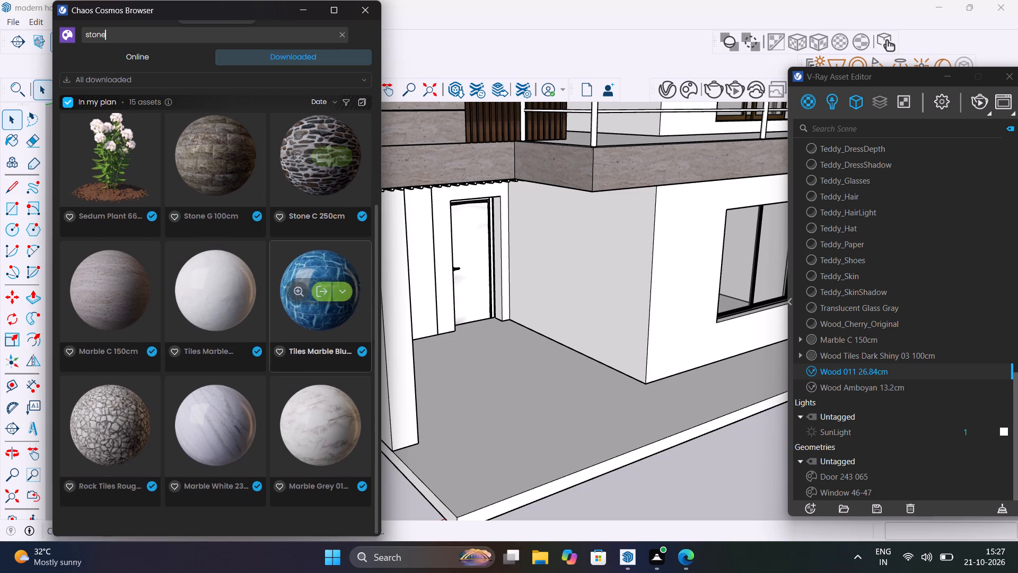
scroll(320, 261, "down", 3)
scroll(320, 261, "up", 5)
scroll(320, 260, "down", 10)
scroll(320, 260, "up", 3)
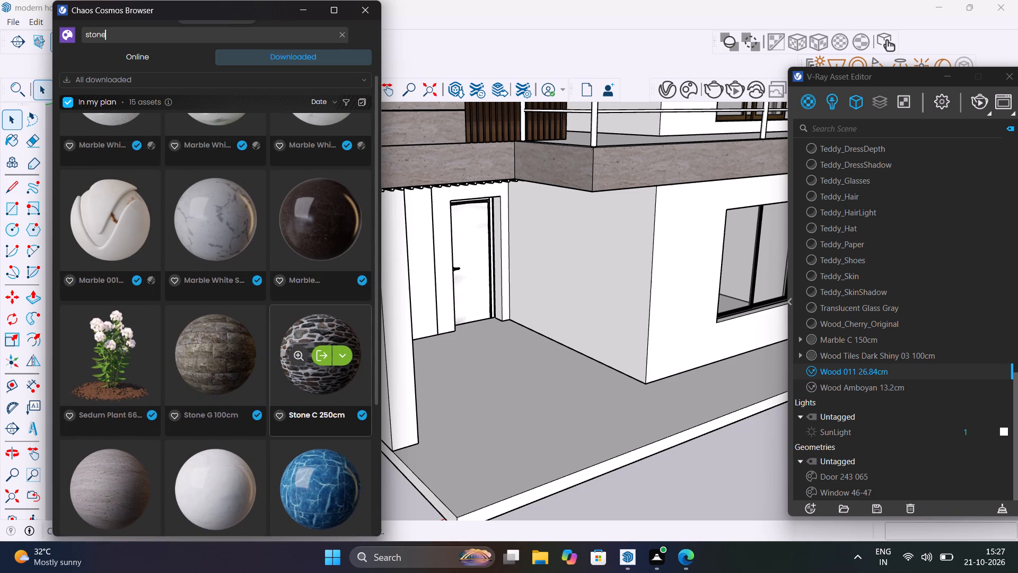
left_click(321, 357)
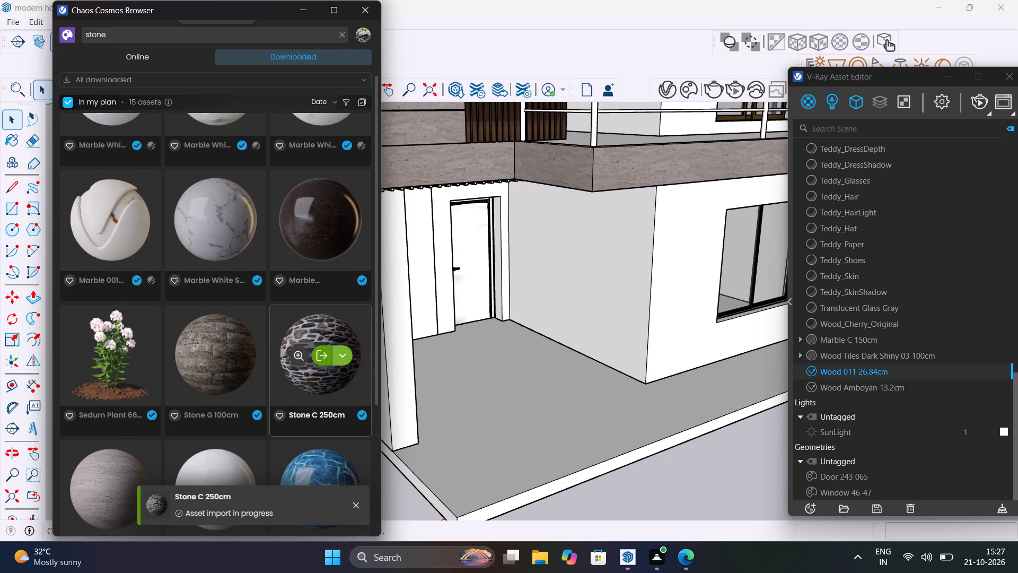
Select the panel group on the porch's back wall and apply the Stone C 250cm material to it.
middle_click_drag(458, 311, 725, 321)
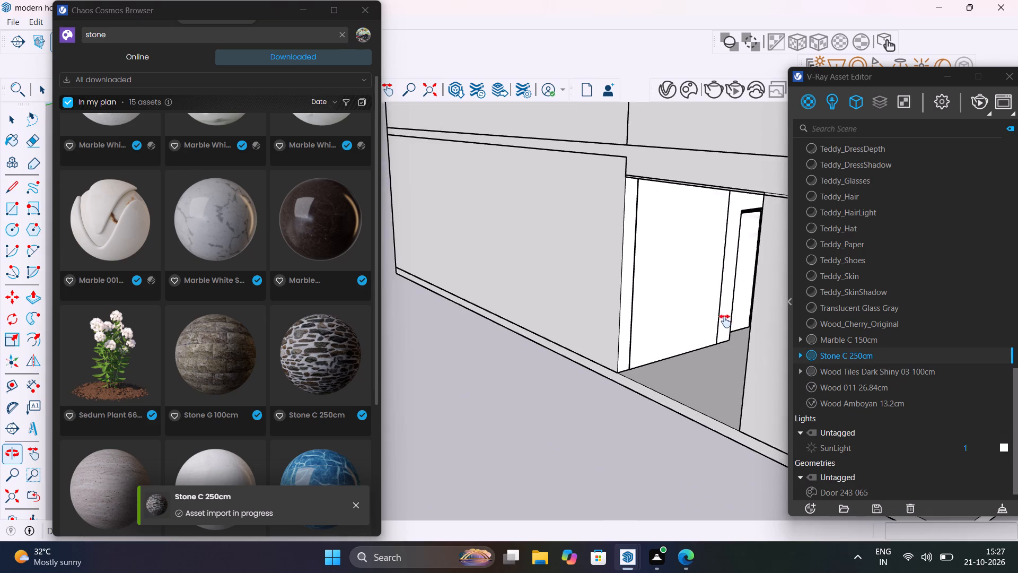
middle_click_drag(725, 321, 680, 292)
scroll(680, 293, "up", 1)
key("space")
left_click(672, 247)
middle_click_drag(672, 247, 650, 246)
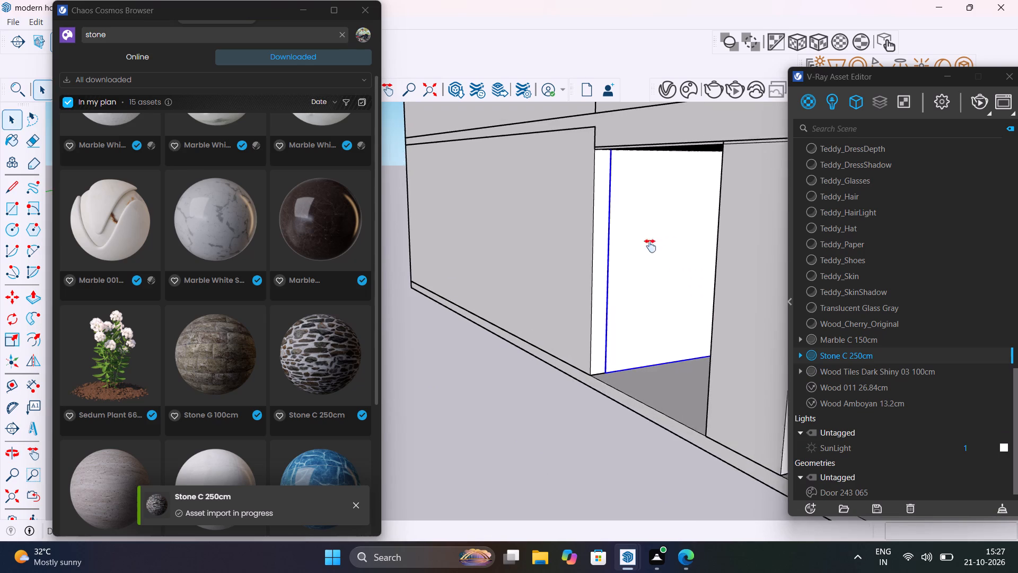
middle_click_drag(650, 246, 564, 246)
right_click(841, 357)
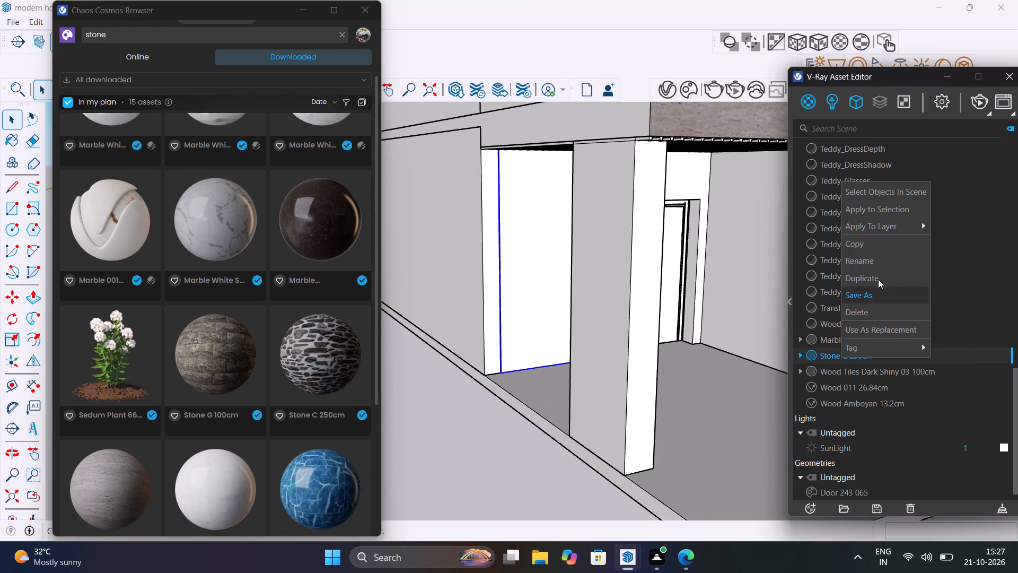
left_click(888, 209)
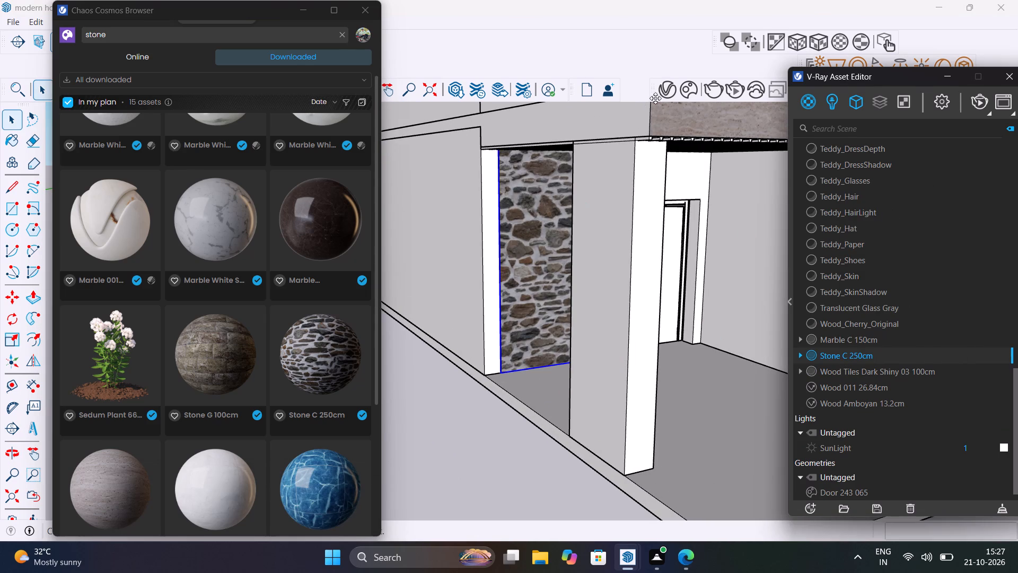
Apply V-Ray's fitted tri-planar texture projection to the selected stone panel.
left_click(812, 44)
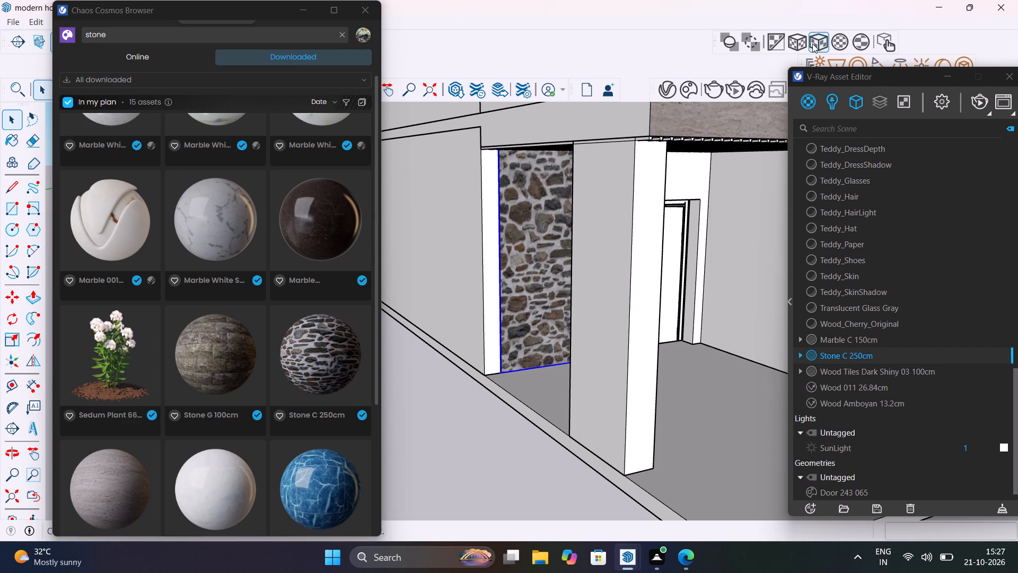
Examine the stone-clad porch panel against the whole house facade from several distances and angles.
scroll(616, 223, "down", 5)
middle_click_drag(637, 232, 450, 218)
scroll(490, 201, "down", 3)
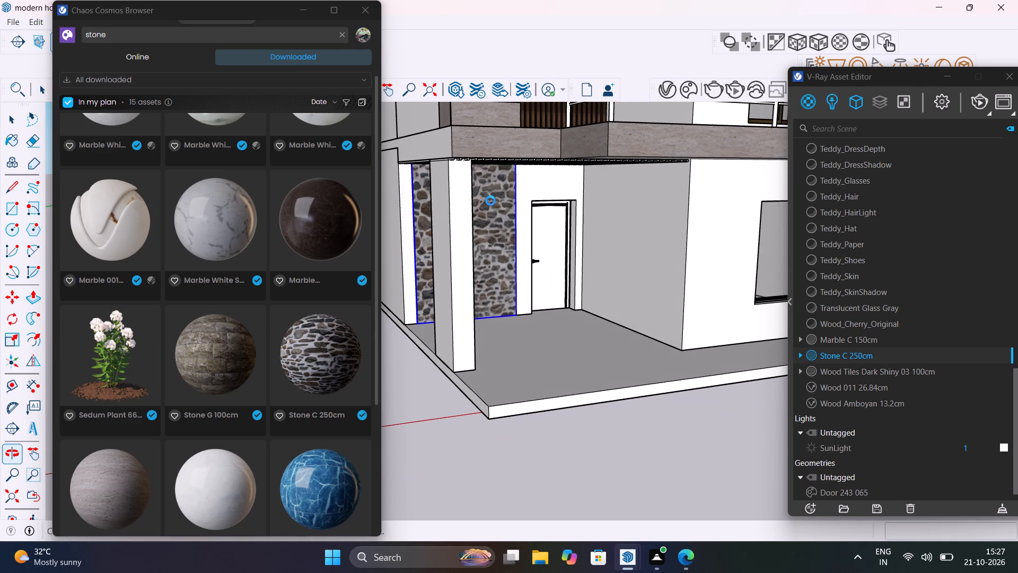
scroll(490, 201, "down", 2)
middle_click_drag(546, 239, 508, 240)
scroll(509, 238, "down", 7)
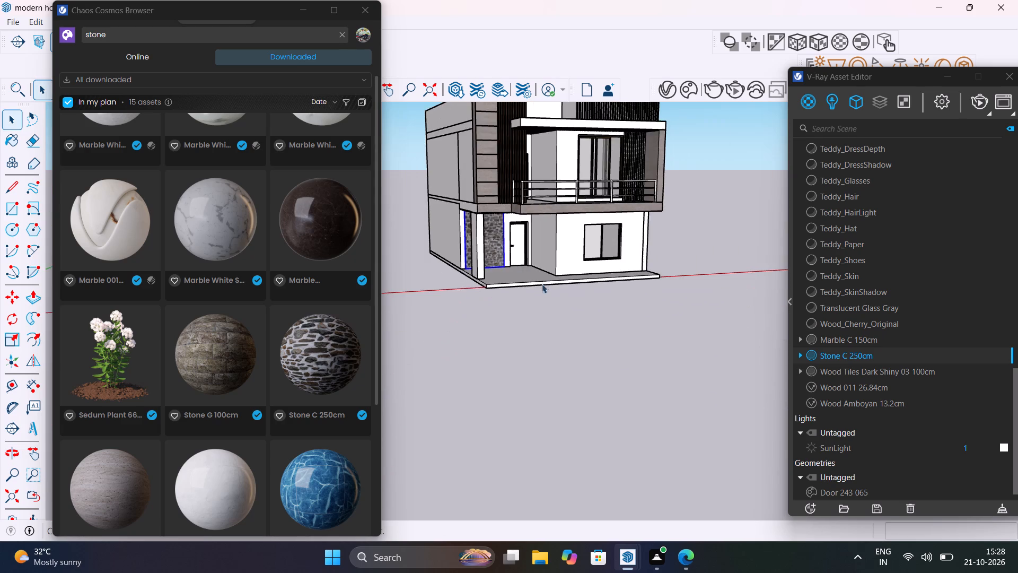
scroll(542, 284, "down", 3)
middle_click_drag(534, 277, 471, 290)
scroll(519, 250, "up", 7)
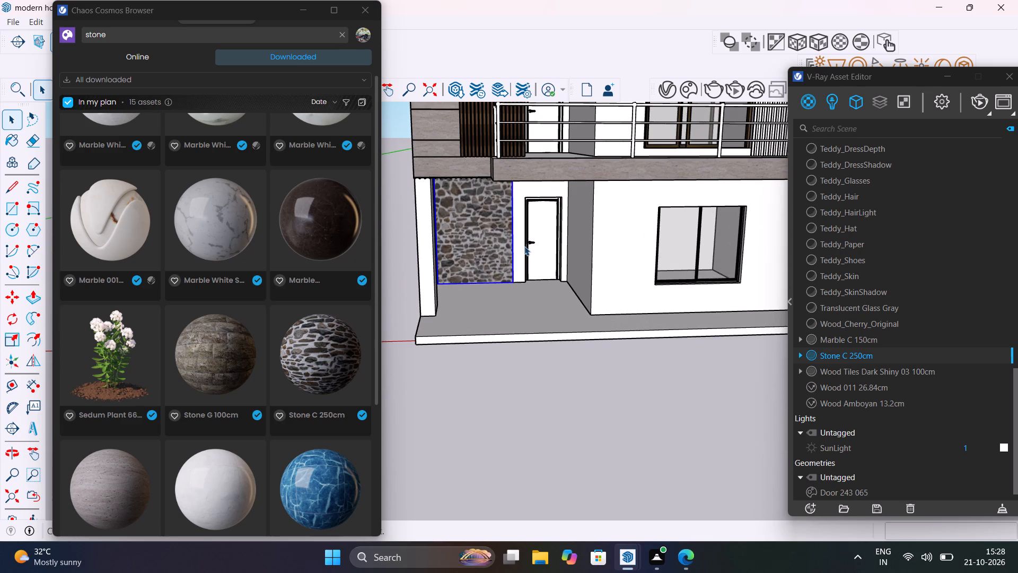
middle_click_drag(493, 244, 692, 280, "shift")
scroll(692, 280, "up", 1)
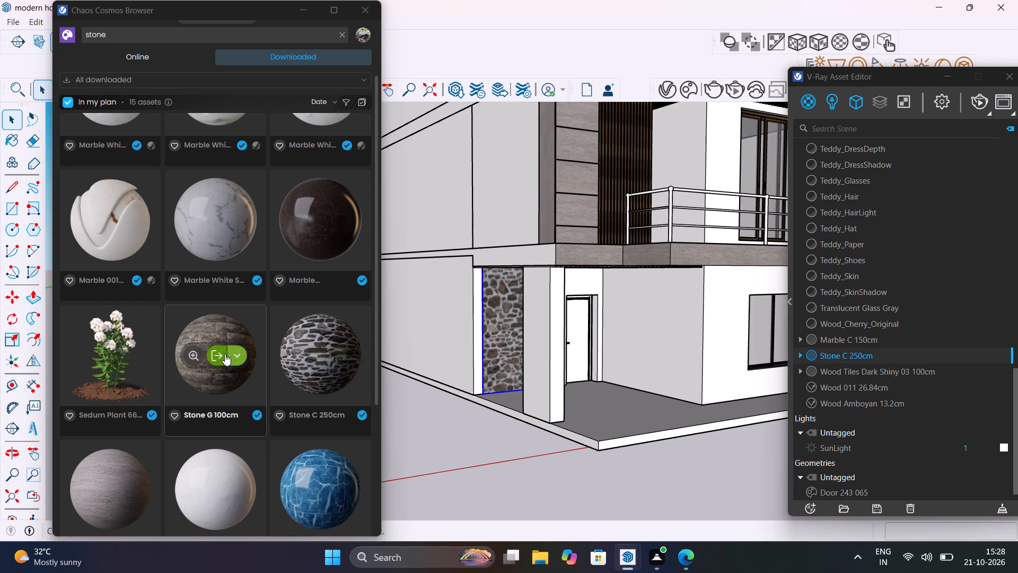
Import the downloaded Stone G 100cm material and try to apply it to the selected porch panel group.
left_click(215, 353)
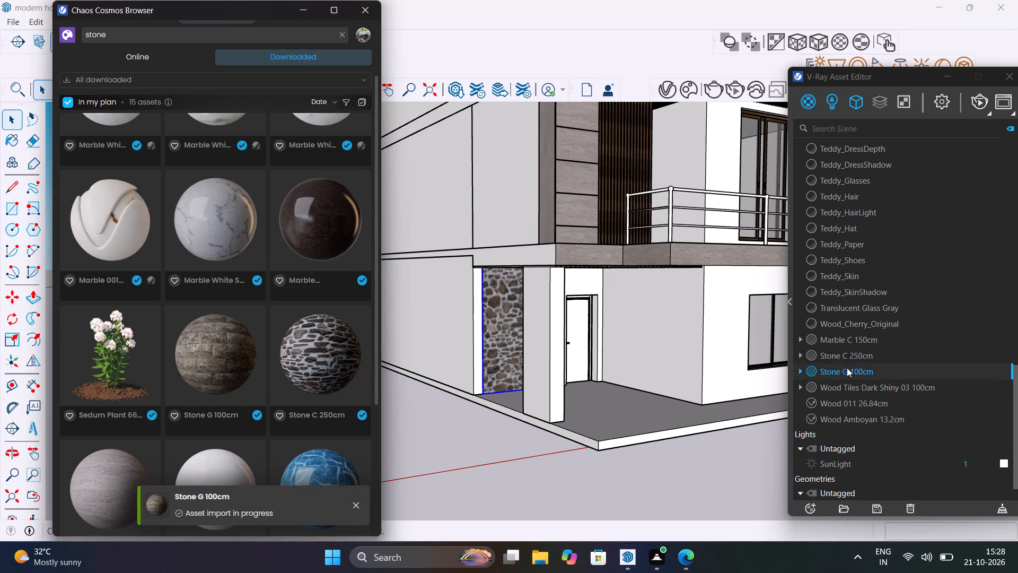
right_click(847, 367)
left_click(868, 224)
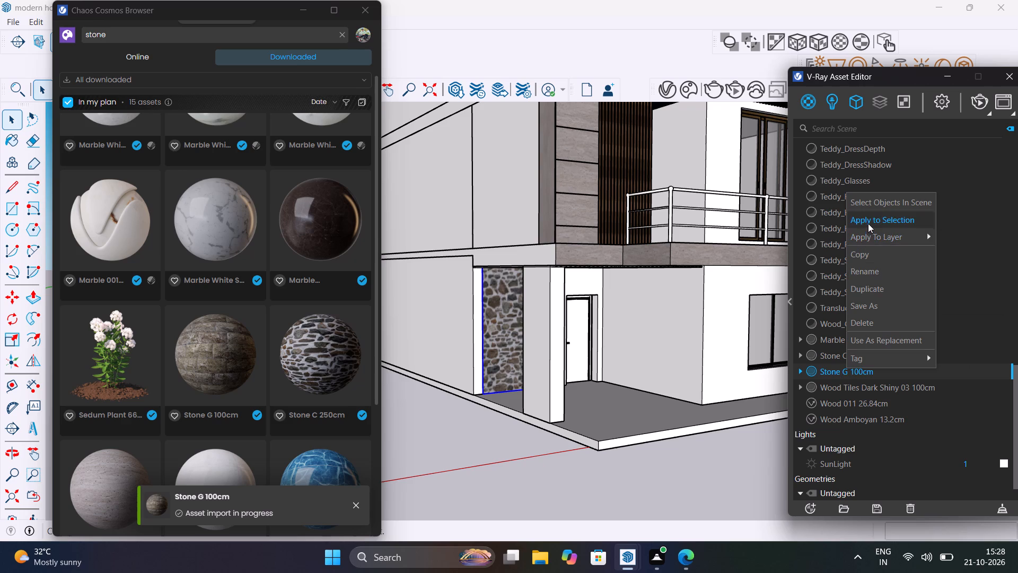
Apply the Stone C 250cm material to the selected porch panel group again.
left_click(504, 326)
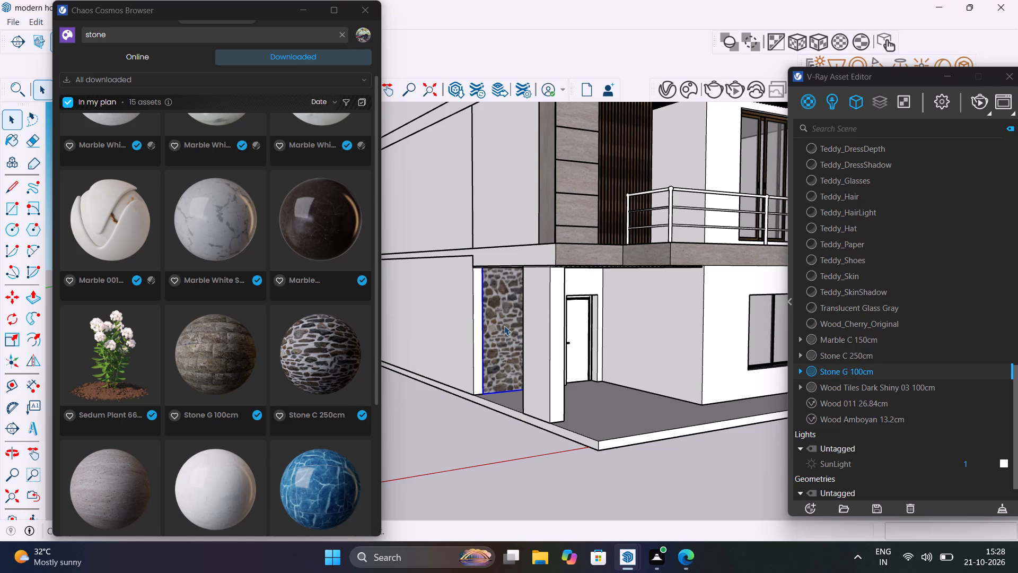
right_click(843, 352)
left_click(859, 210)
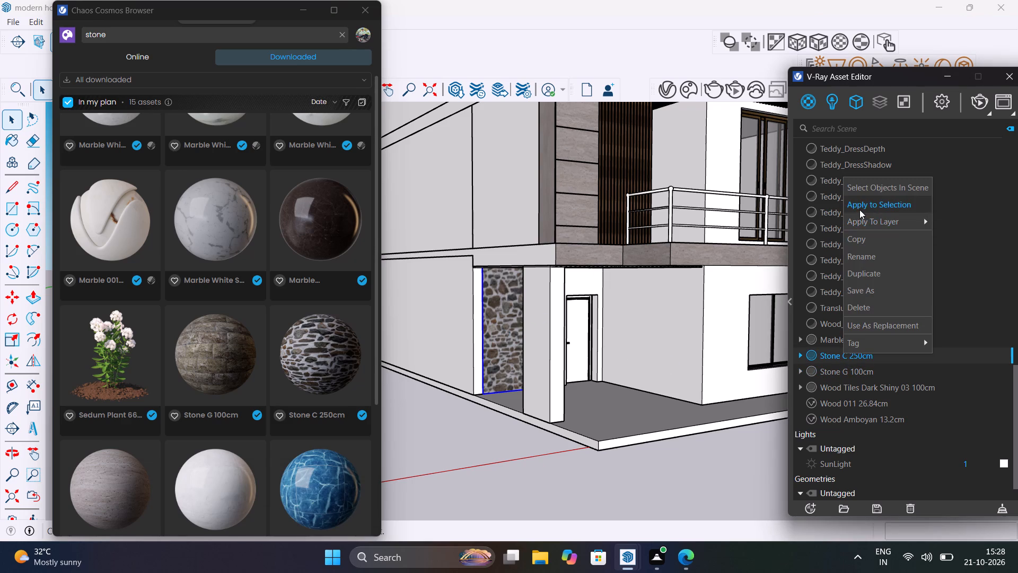
Inside the porch panel group, apply Stone C 250cm to the front face and replace it with Stone G 100cm.
double_click(490, 324)
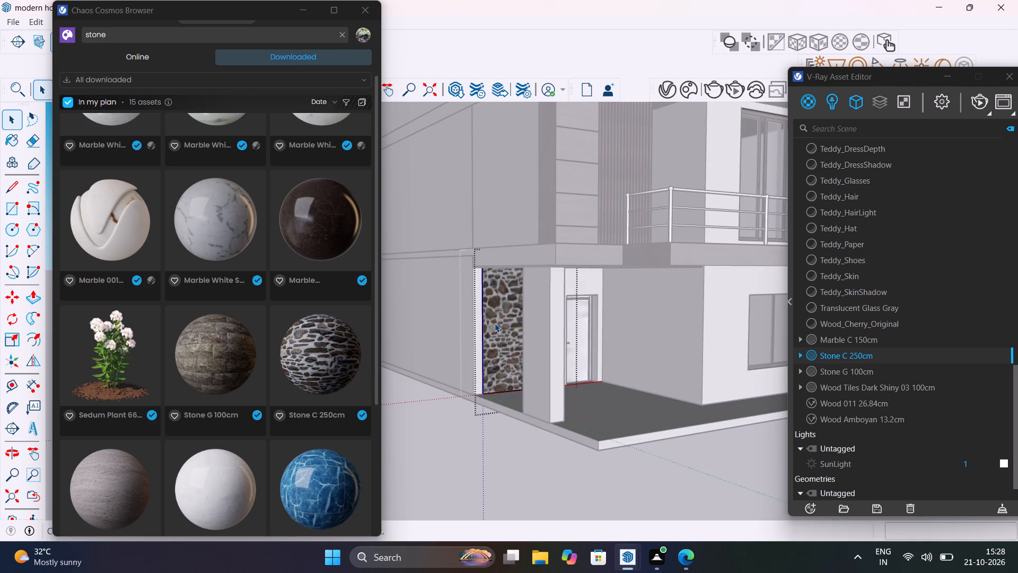
left_click(495, 323)
right_click(850, 358)
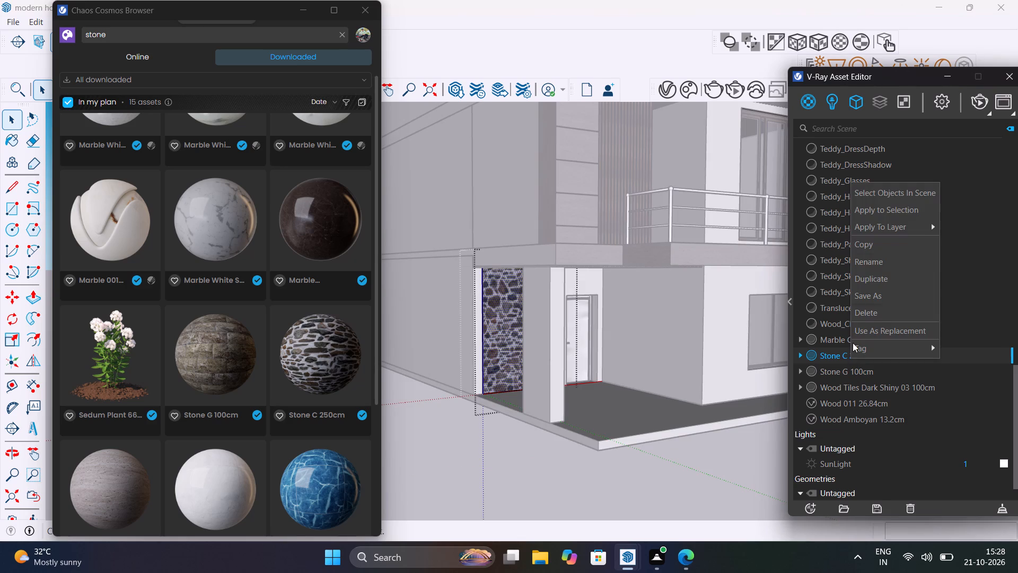
left_click(875, 215)
left_click(852, 373)
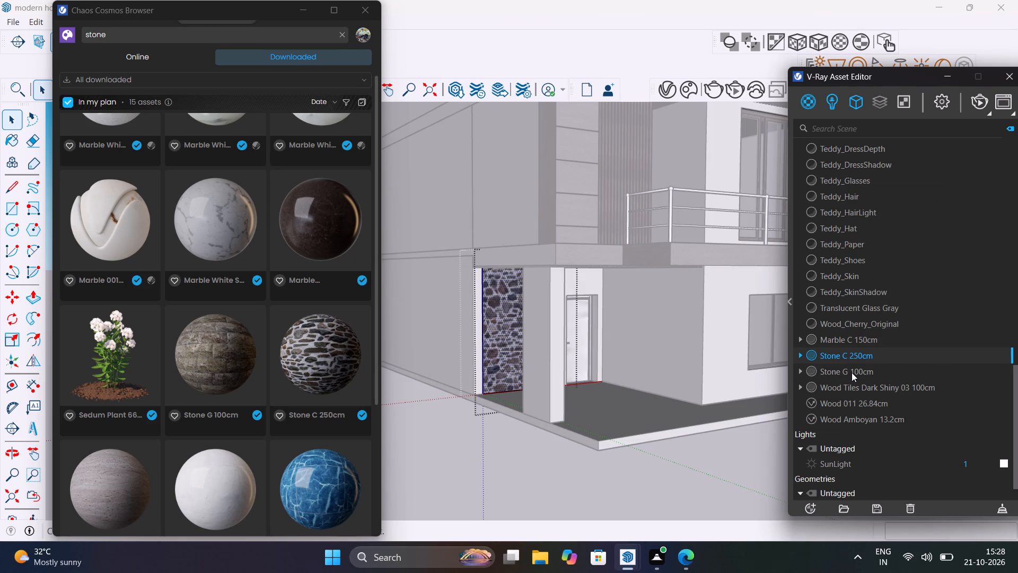
right_click(867, 376)
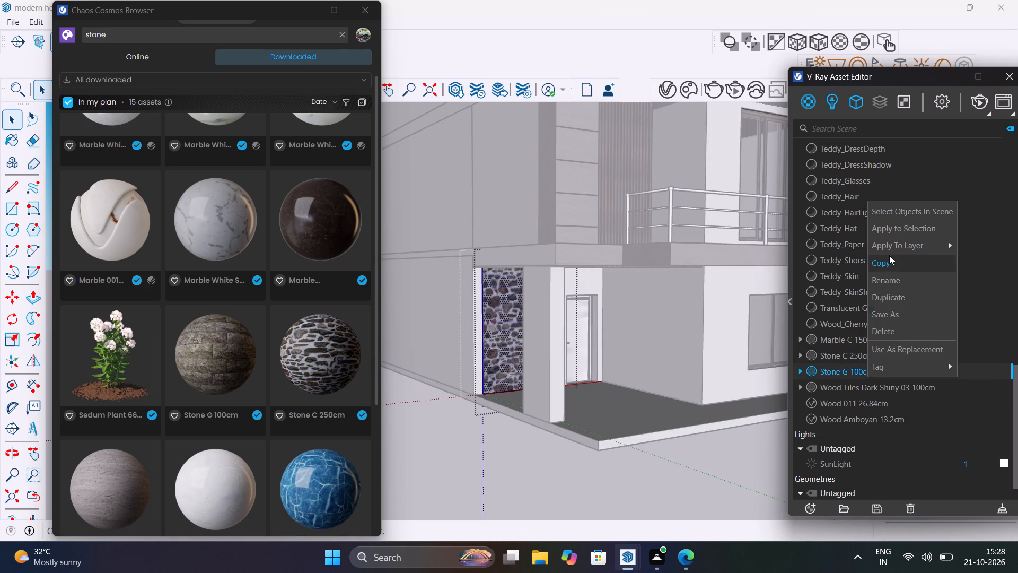
left_click(894, 236)
scroll(482, 353, "up", 2)
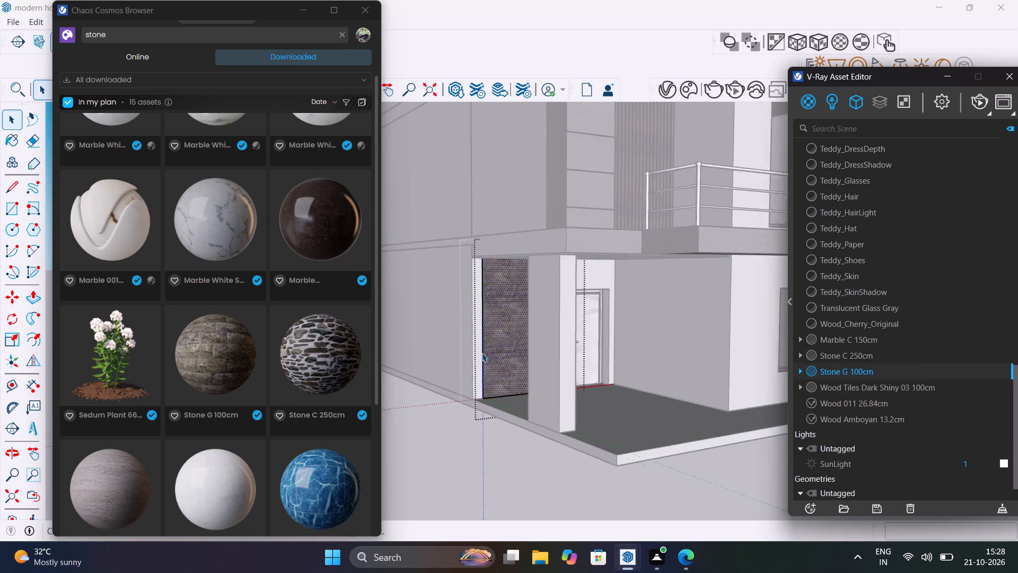
Apply the V-Ray texture projection scaled to the object's bounding box to the Stone G porch panel group.
scroll(482, 353, "up", 2)
middle_click_drag(523, 407, 389, 417)
left_click(420, 371)
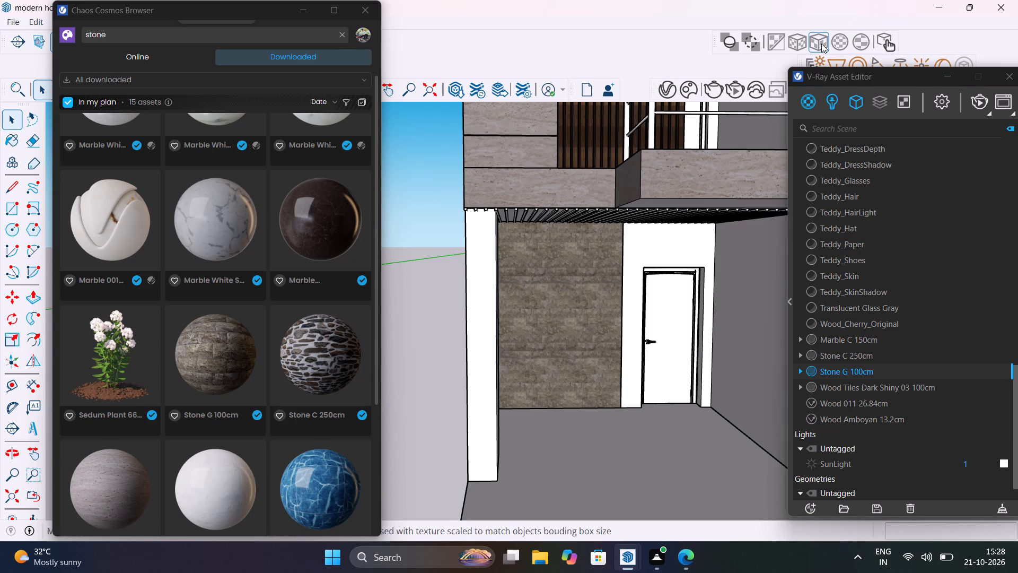
left_click(821, 42)
left_click(560, 308)
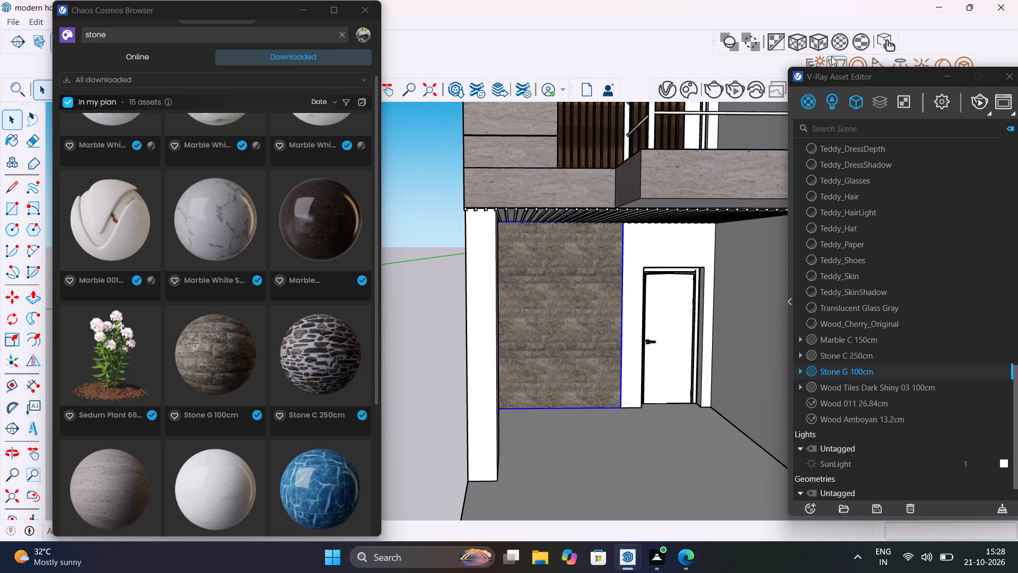
left_click(821, 51)
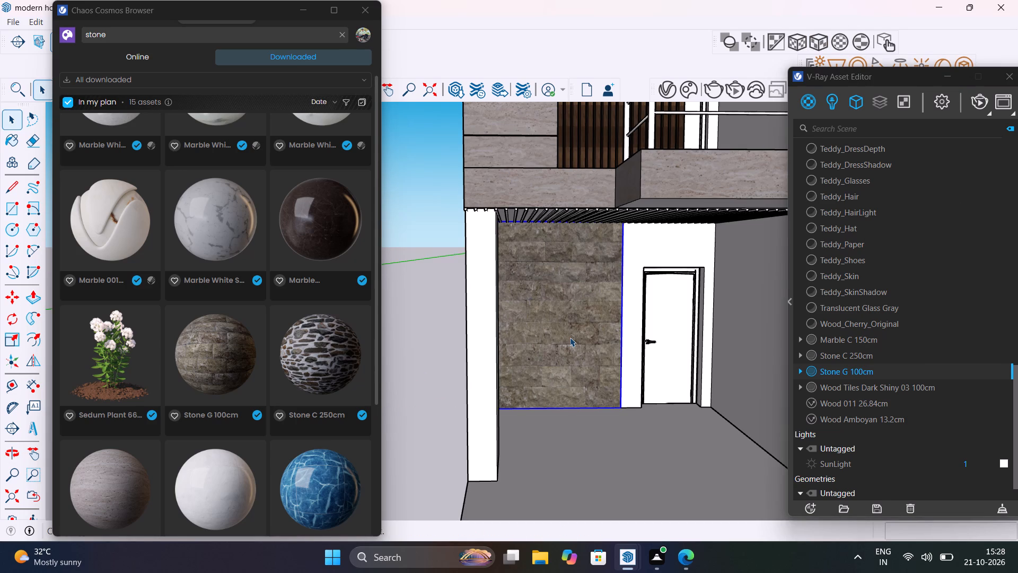
Examine the reprojected stone texture on the porch panel up close and against the upper facade's cladding and wood slats.
middle_click_drag(578, 344, 711, 389)
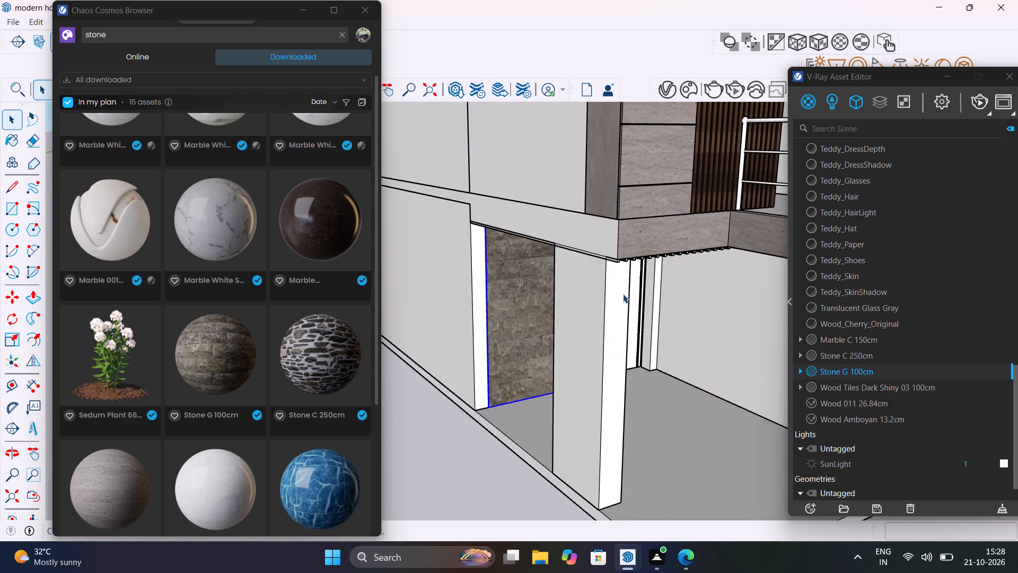
scroll(603, 277, "up", 17)
scroll(547, 344, "down", 6)
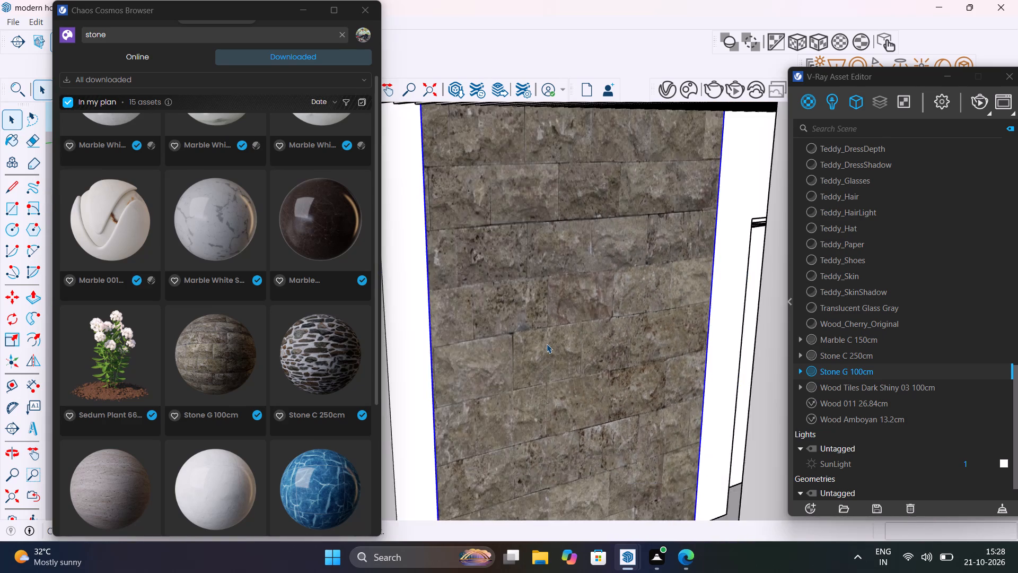
scroll(547, 343, "down", 5)
middle_click_drag(555, 381, 574, 253)
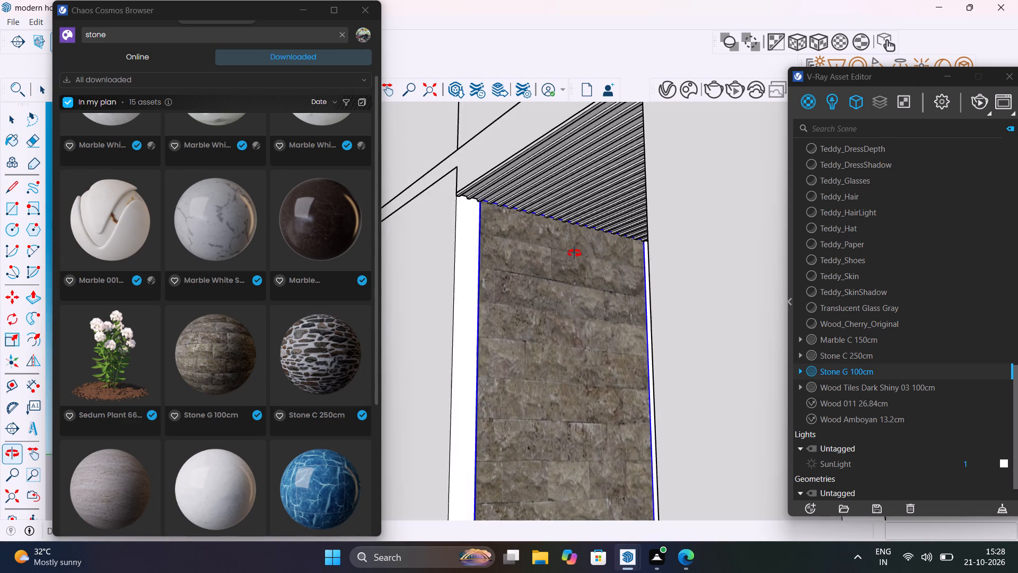
middle_click_drag(574, 253, 563, 254)
scroll(515, 242, "up", 18)
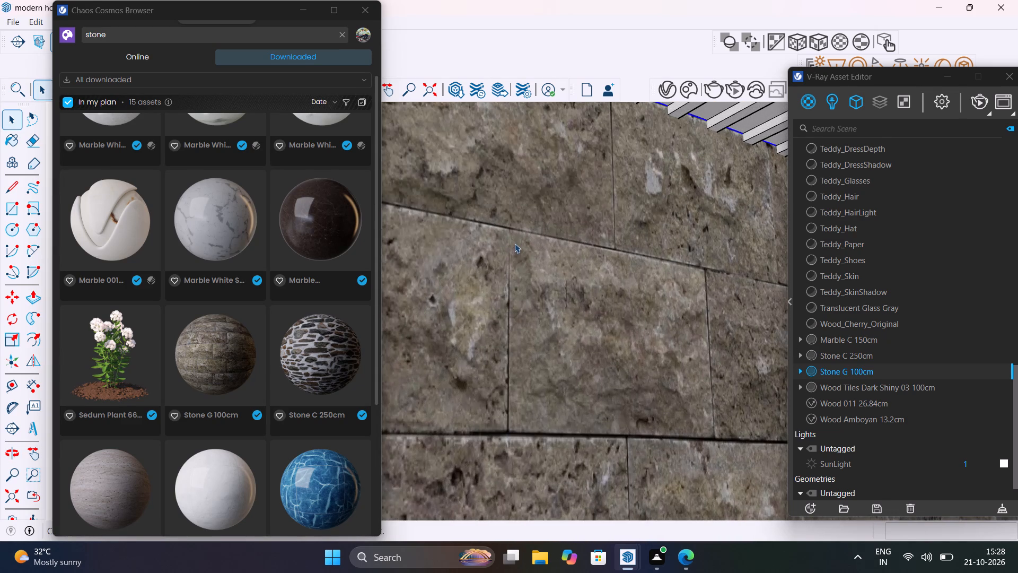
scroll(508, 322, "down", 12)
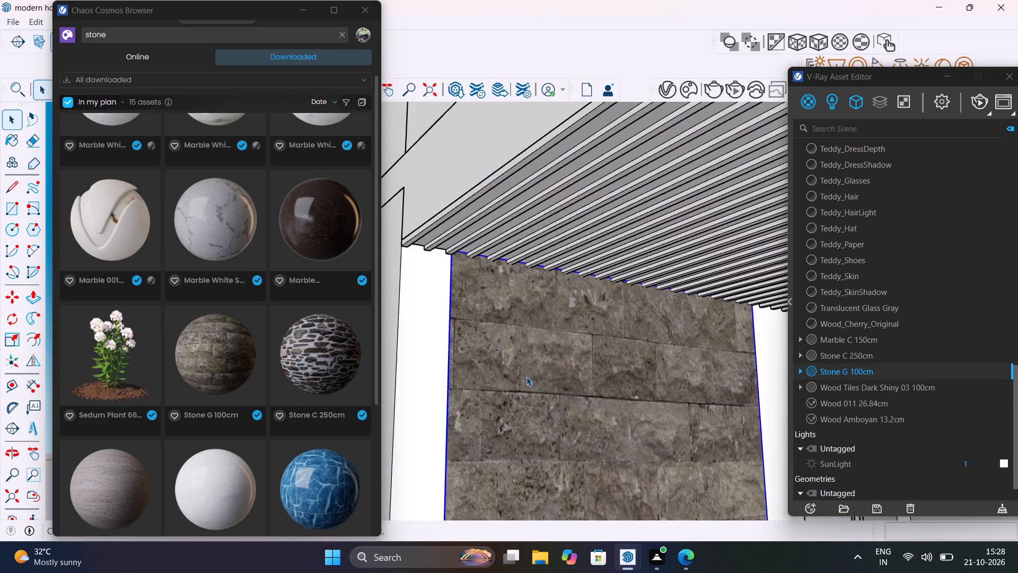
scroll(526, 377, "down", 7)
scroll(526, 377, "up", 1)
scroll(525, 377, "down", 14)
scroll(636, 274, "up", 9)
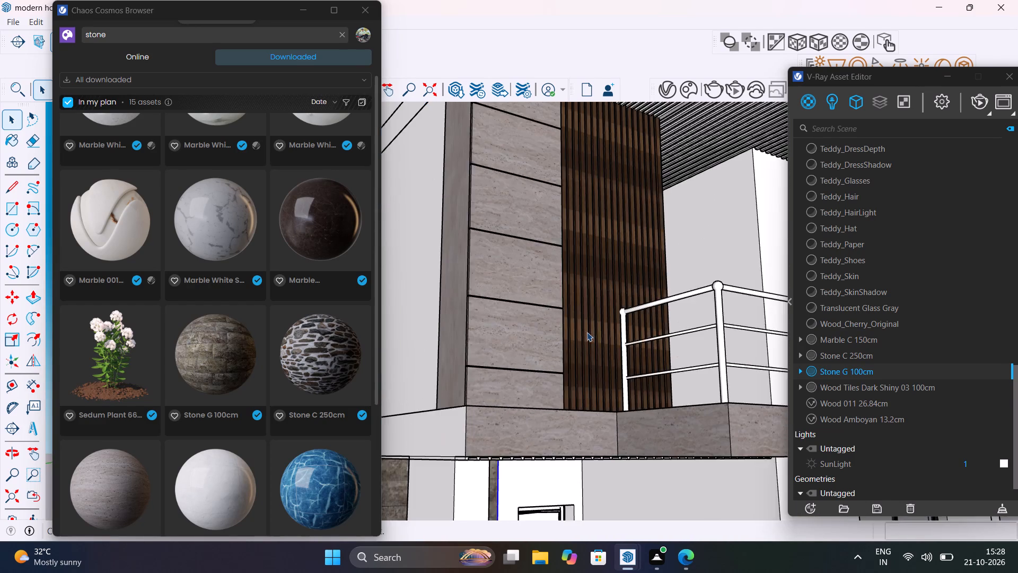
scroll(587, 332, "up", 8)
middle_click_drag(540, 372, 712, 434)
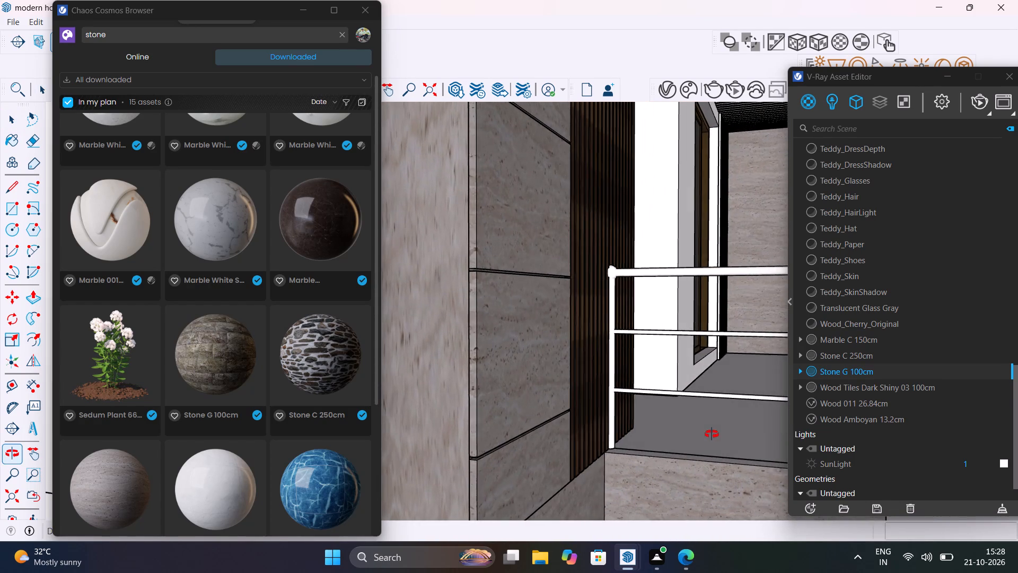
middle_click_drag(712, 434, 521, 436)
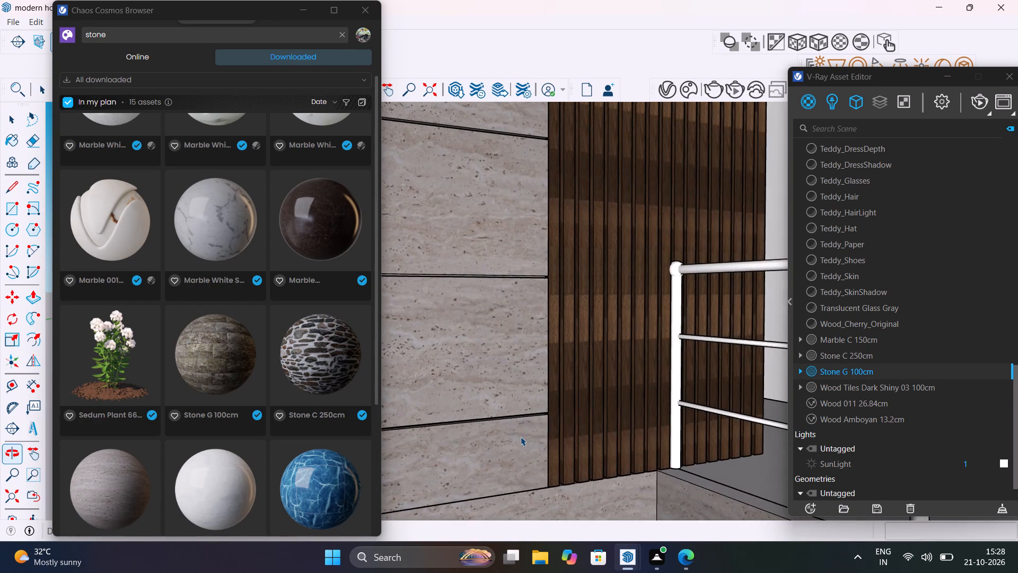
scroll(521, 436, "down", 18)
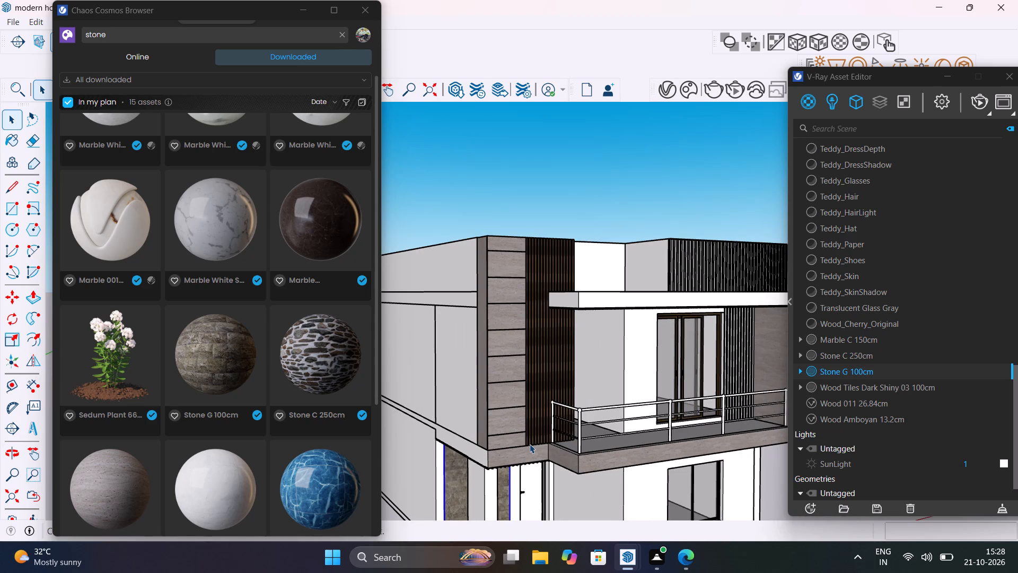
middle_click_drag(563, 342, 617, 244, "shift")
scroll(528, 402, "up", 10)
scroll(499, 461, "up", 1)
middle_click_drag(499, 461, 545, 436)
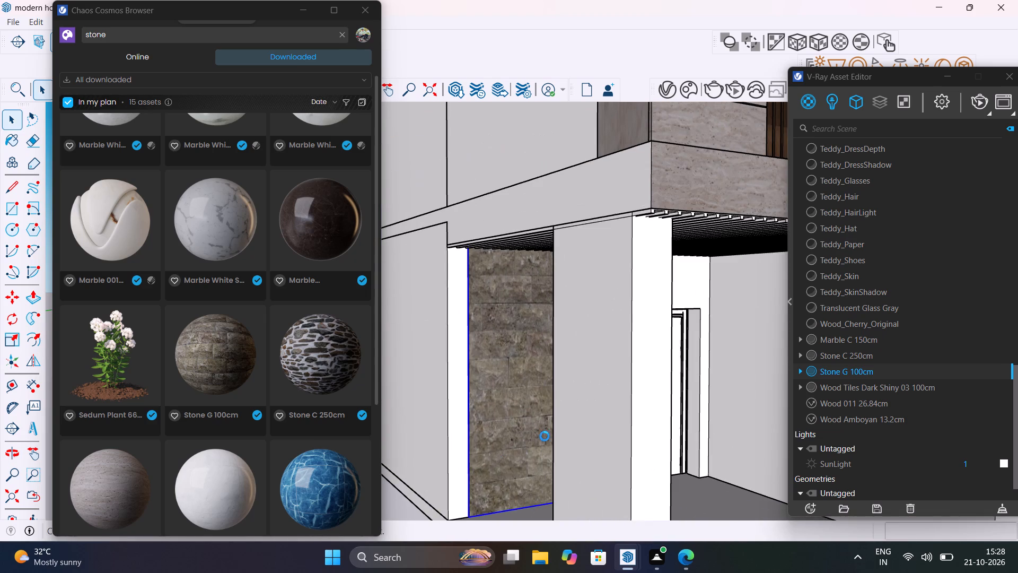
middle_click_drag(545, 436, 609, 389)
Browse the downloaded stone assets and the online stone results in Cosmos for an alternative cladding material.
scroll(205, 398, "down", 3)
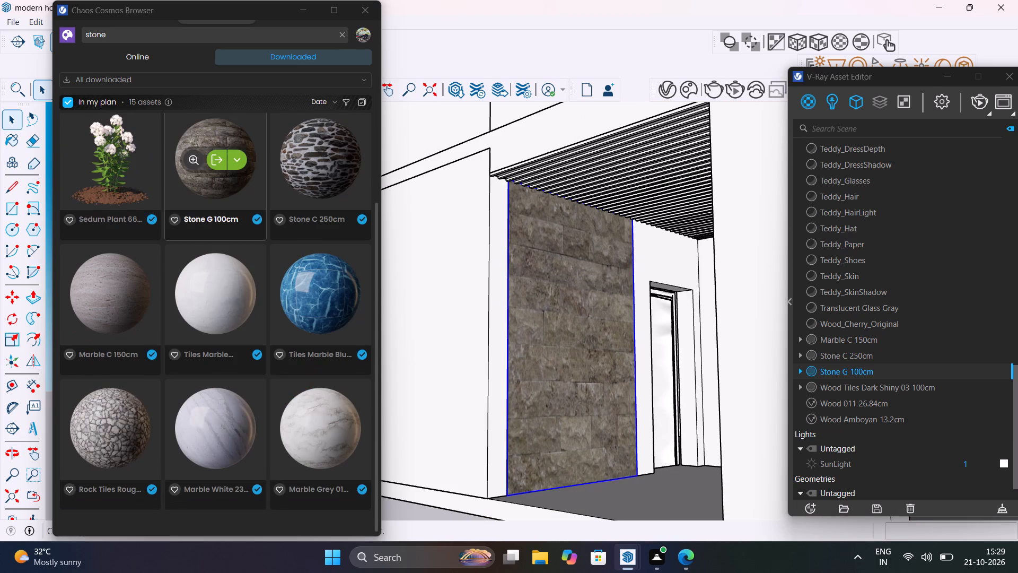
scroll(205, 399, "down", 5)
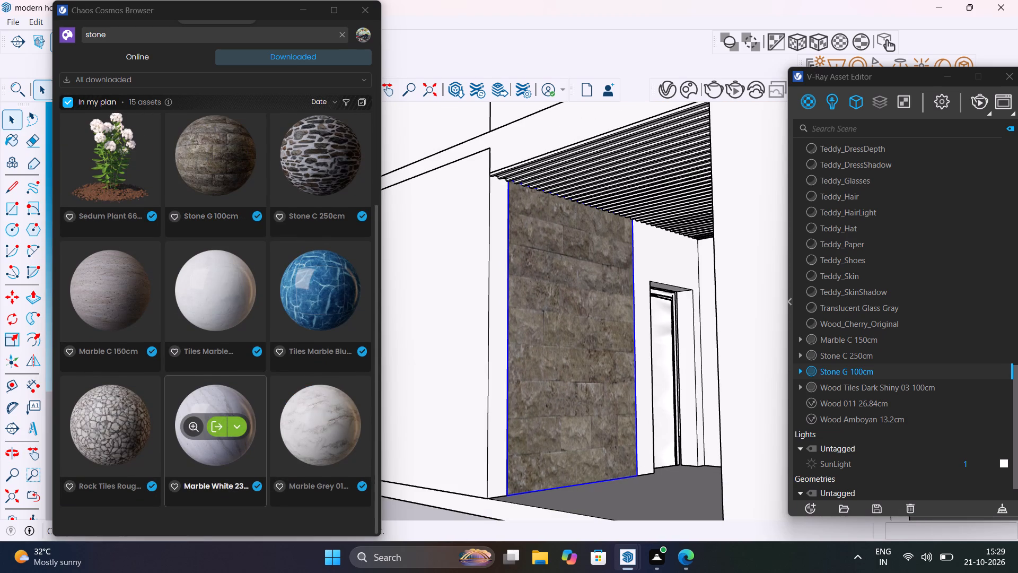
scroll(205, 399, "up", 9)
left_click(116, 58)
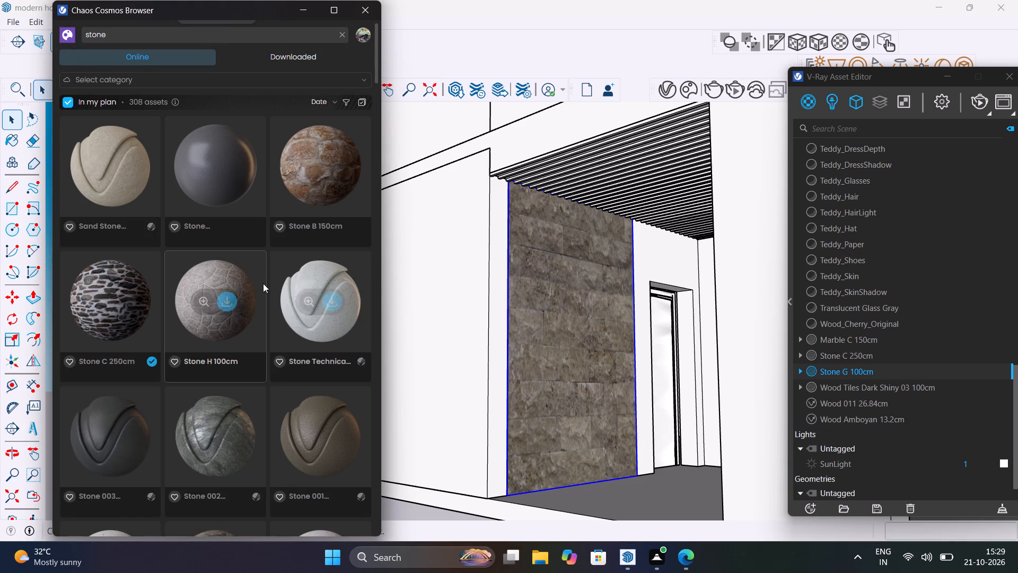
scroll(264, 287, "down", 5)
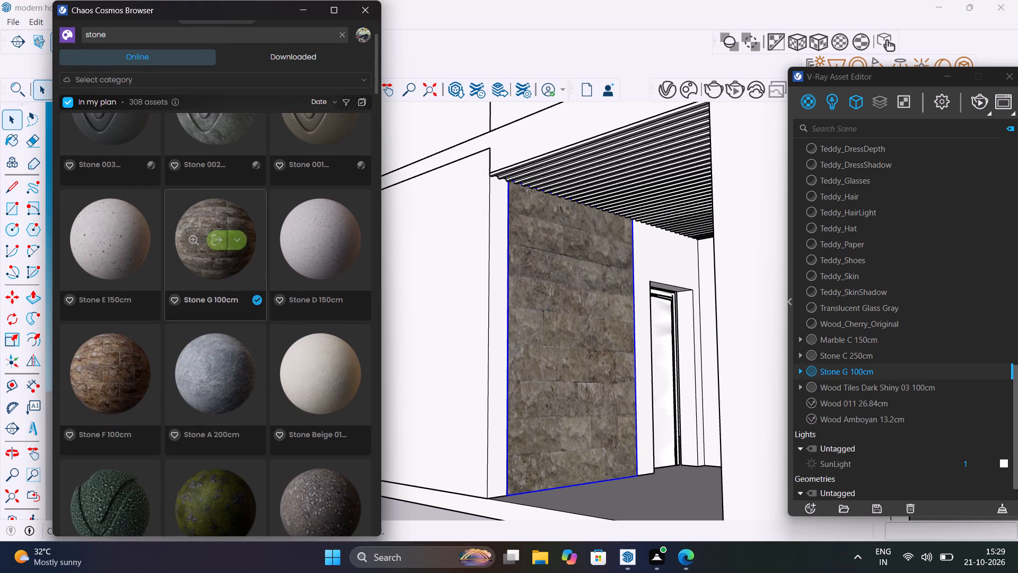
scroll(264, 286, "down", 5)
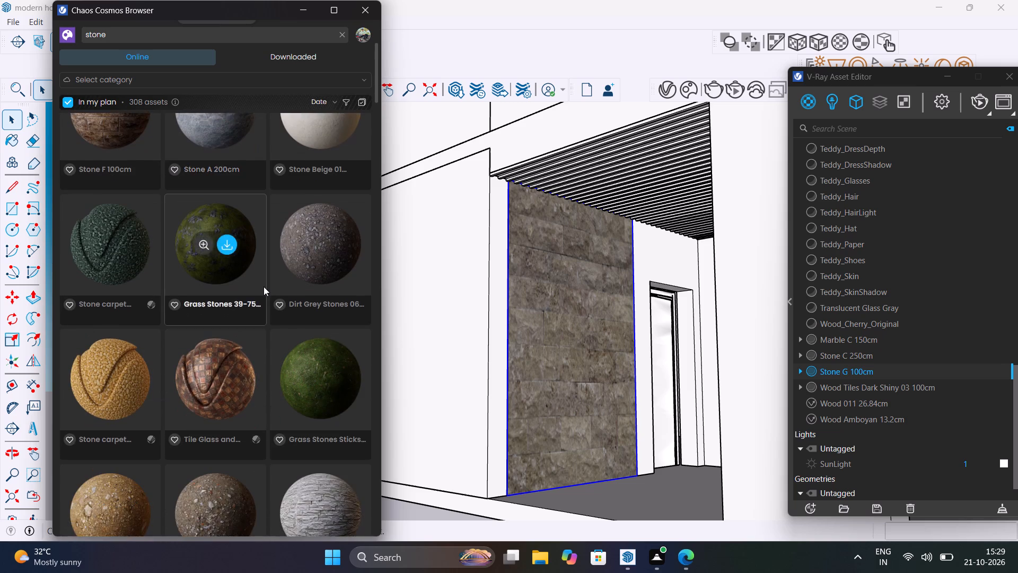
scroll(264, 286, "down", 10)
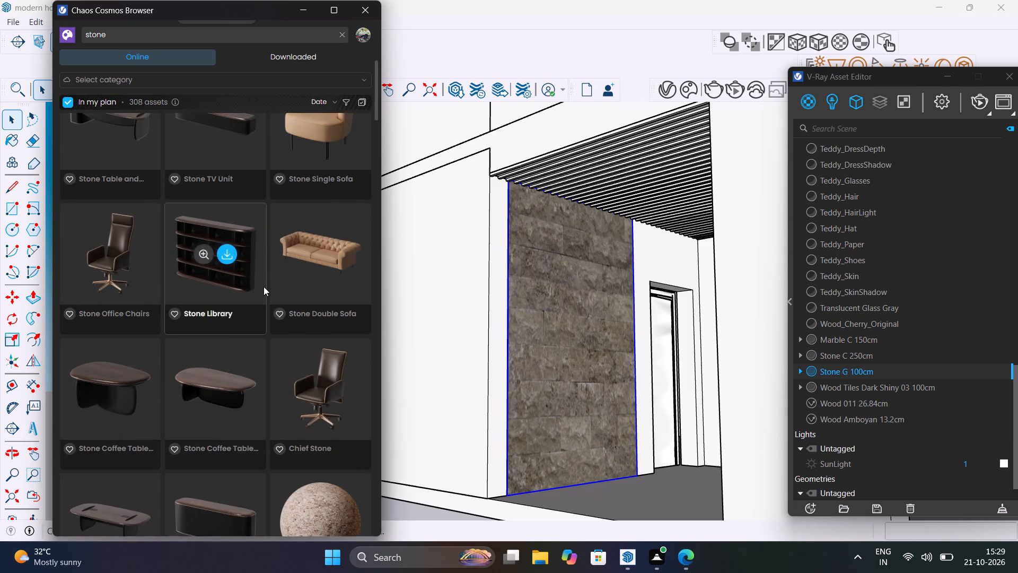
scroll(264, 286, "down", 2)
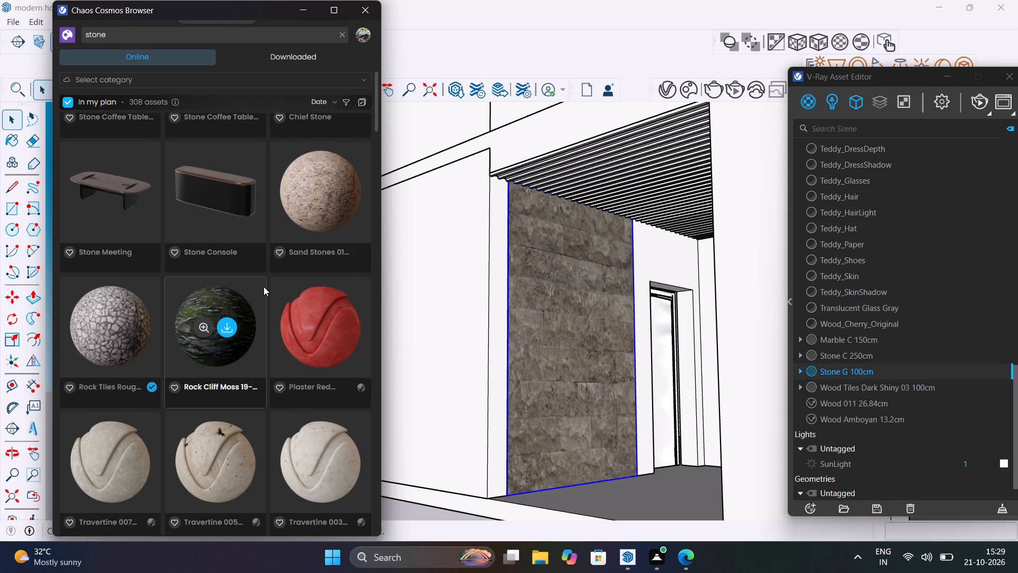
scroll(264, 286, "down", 18)
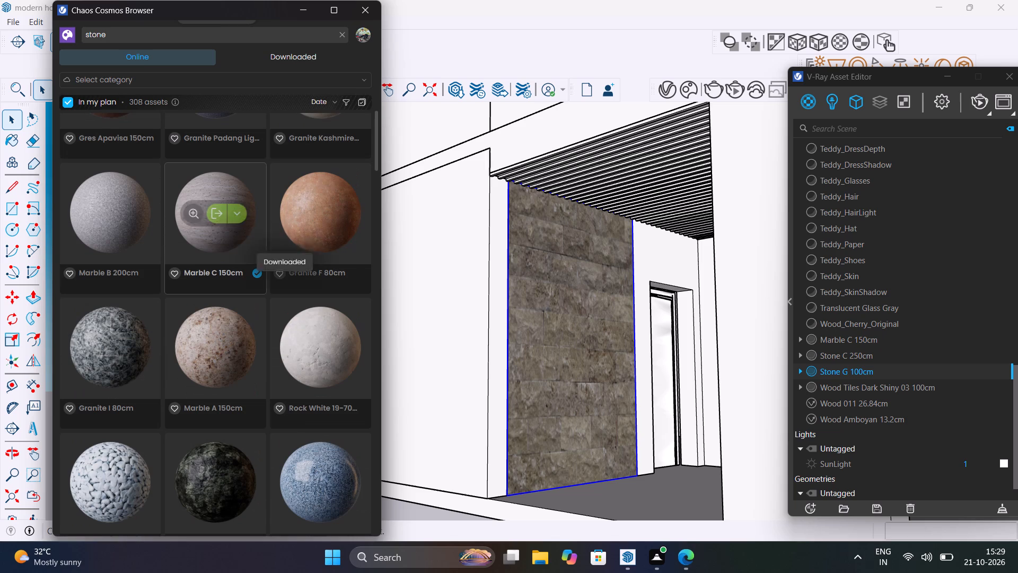
scroll(264, 286, "down", 8)
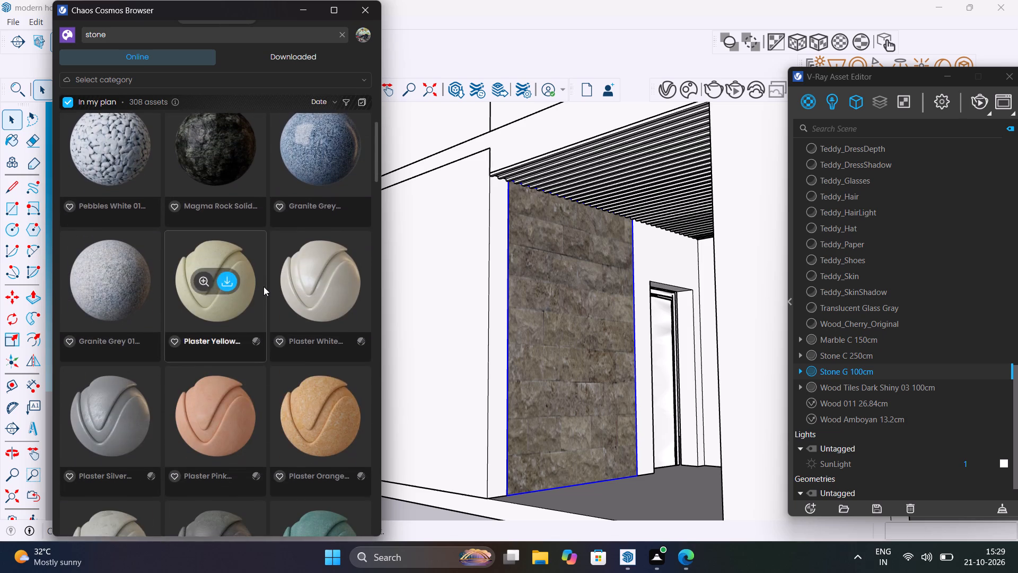
scroll(264, 286, "down", 11)
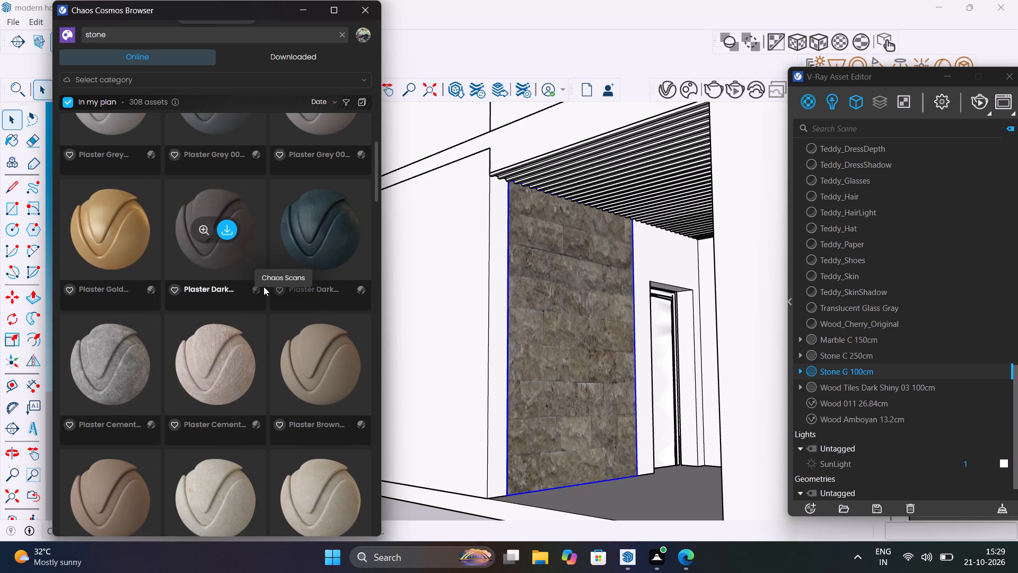
scroll(264, 286, "down", 11)
scroll(264, 286, "up", 6)
scroll(264, 286, "down", 6)
Browse the online stone results and the downloaded stone assets in Cosmos for a porch cladding material.
left_click_drag(377, 185, 376, 210)
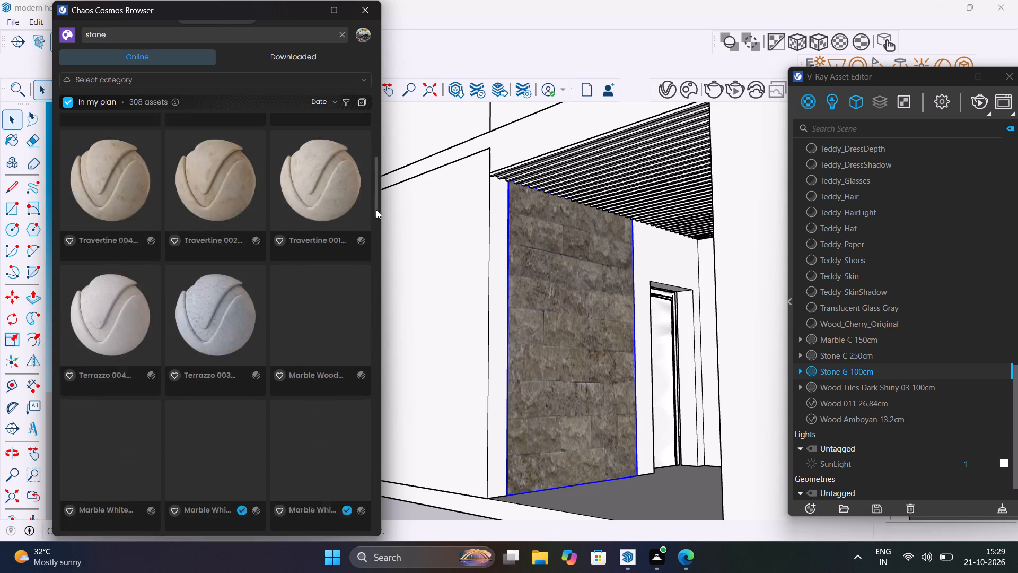
left_click_drag(376, 210, 379, 232)
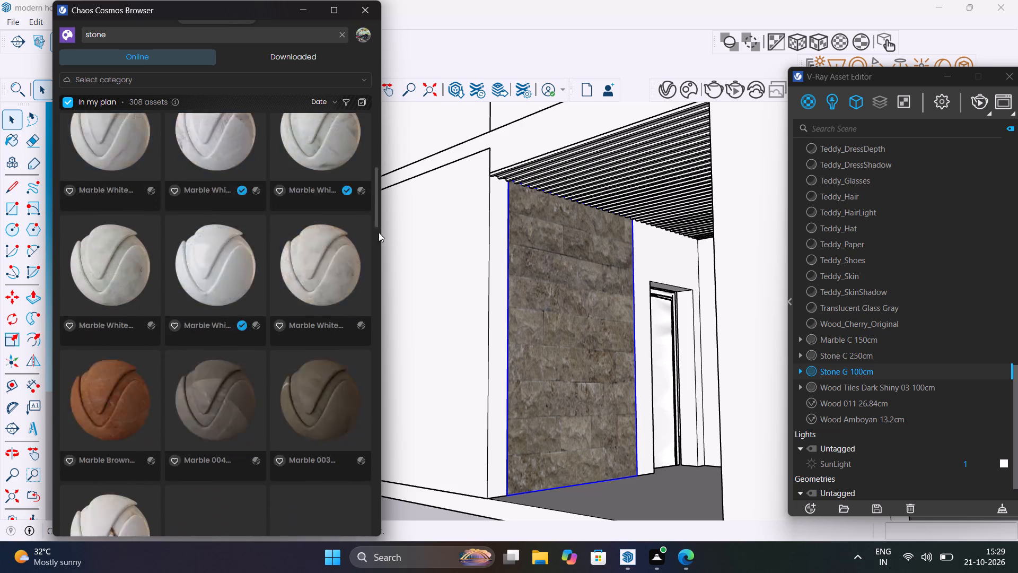
left_click_drag(379, 232, 417, 572)
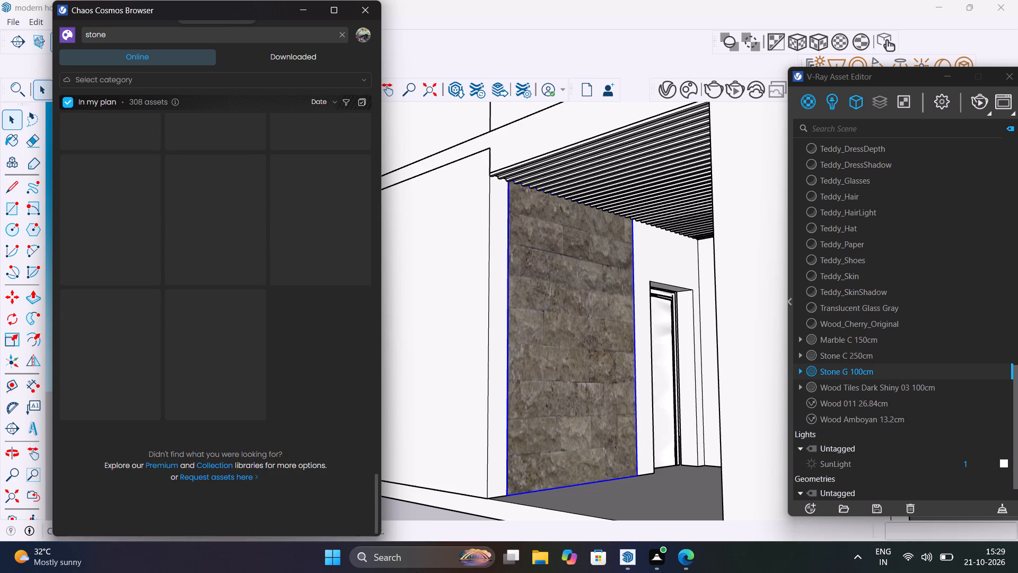
left_click_drag(417, 572, 417, 481)
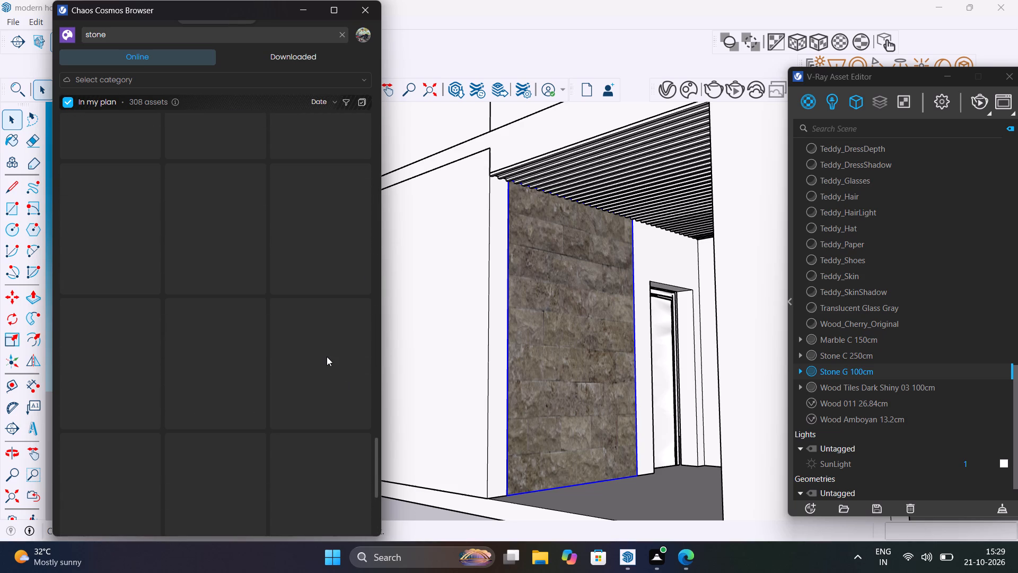
scroll(294, 260, "up", 4)
scroll(294, 259, "up", 20)
scroll(294, 259, "up", 13)
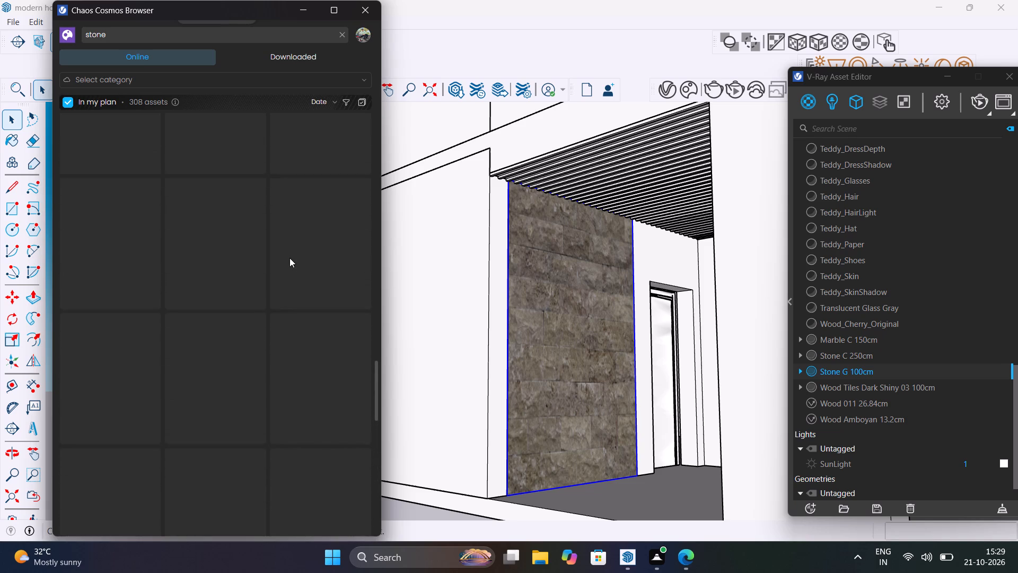
scroll(289, 258, "up", 20)
scroll(289, 258, "up", 12)
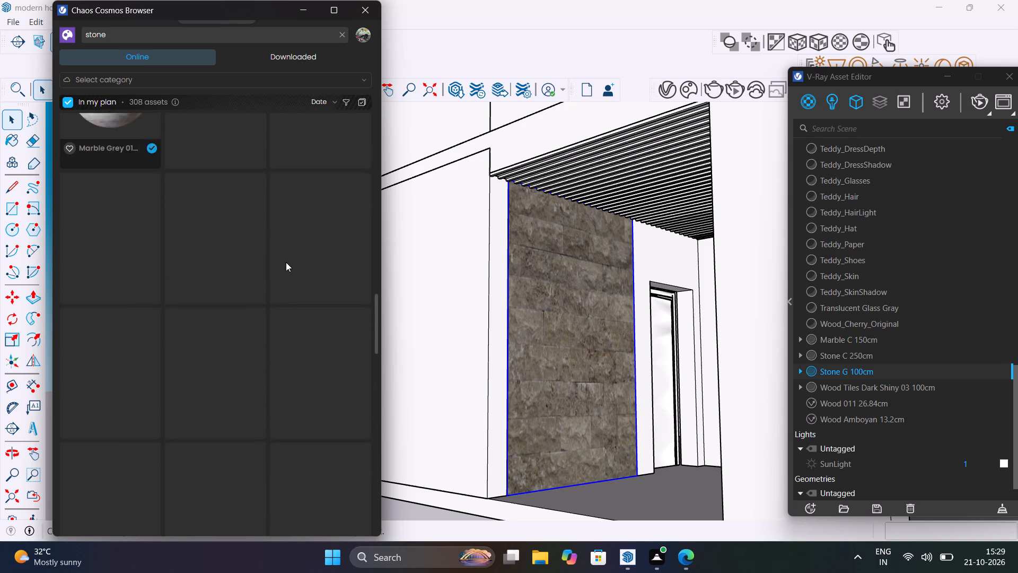
scroll(286, 262, "up", 7)
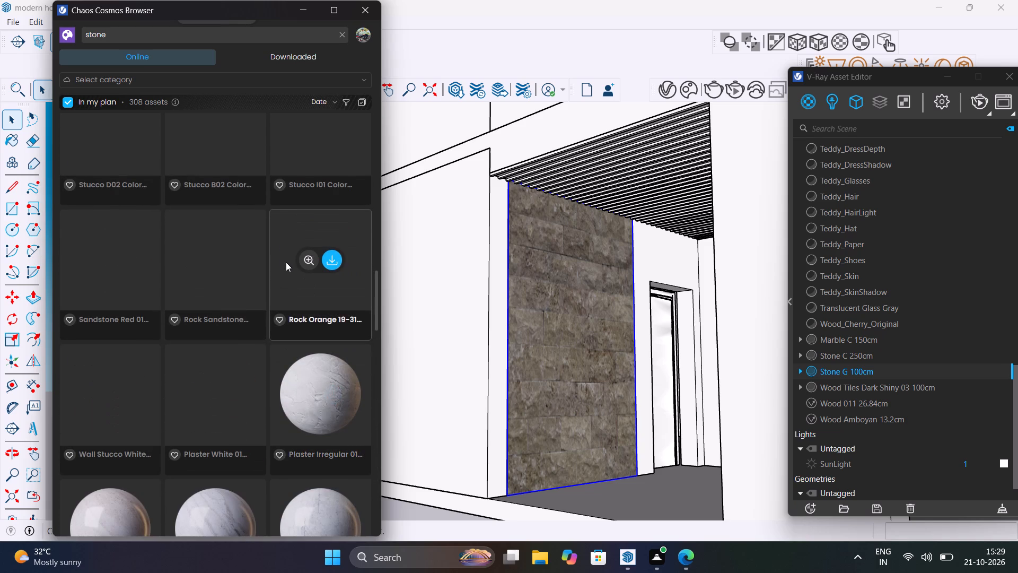
scroll(286, 262, "down", 4)
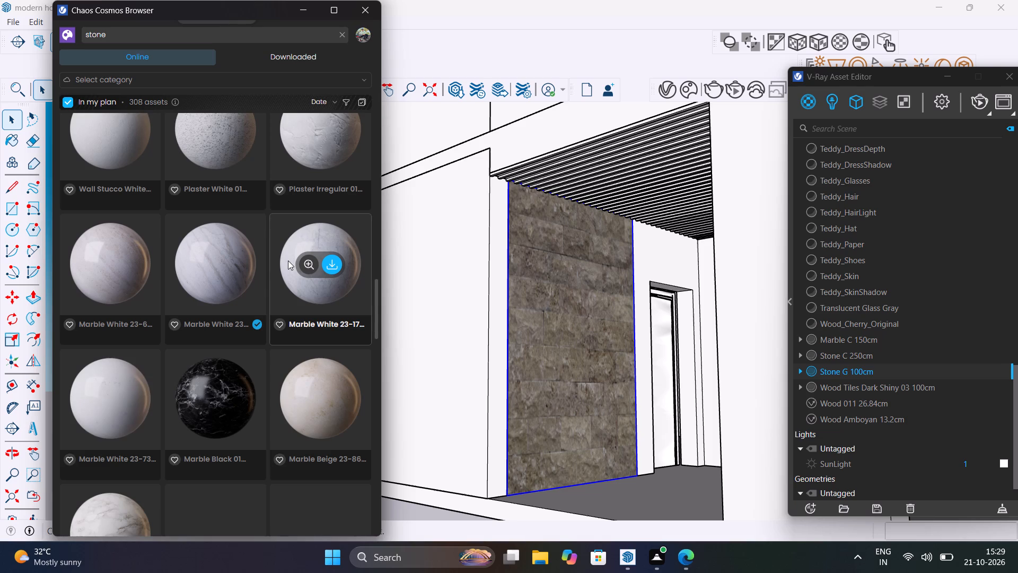
scroll(315, 300, "down", 2)
scroll(316, 283, "up", 5)
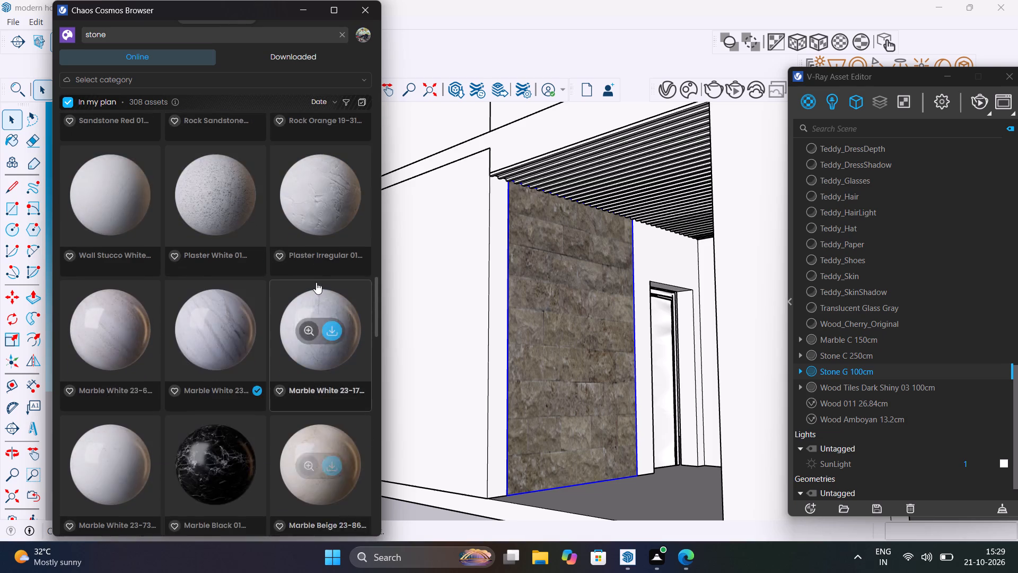
scroll(316, 282, "up", 4)
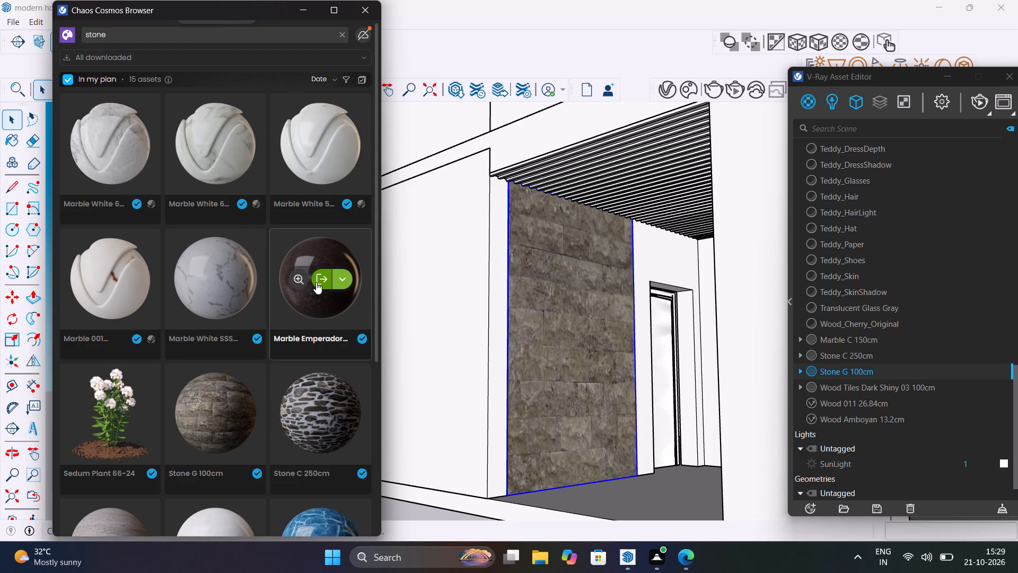
scroll(316, 282, "up", 8)
scroll(316, 282, "down", 3)
scroll(316, 282, "up", 2)
scroll(316, 282, "down", 1)
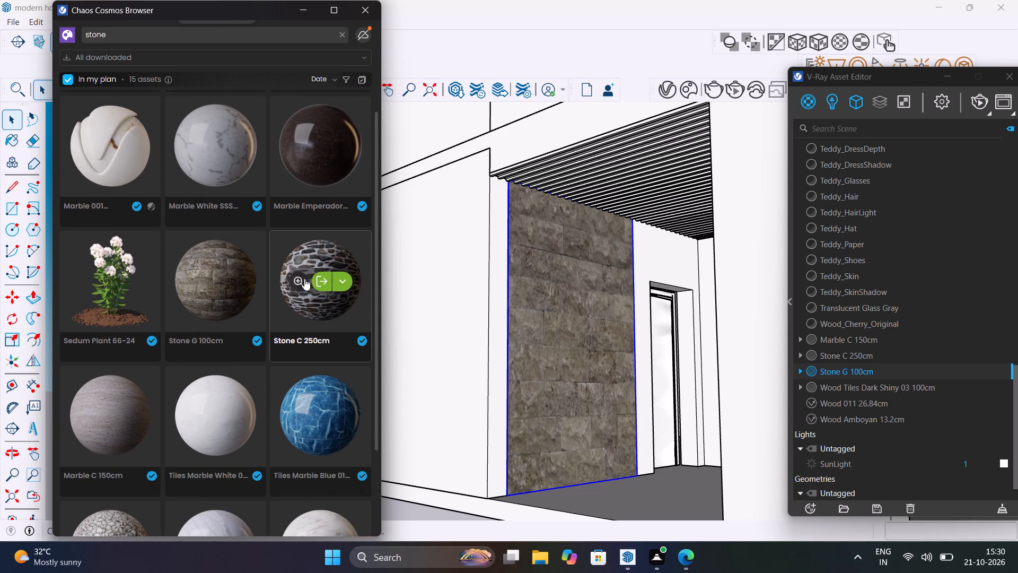
Import Stone C 250cm, apply it to the porch panel's front face, and reproject the texture at a size independent of object scaling.
left_click(319, 281)
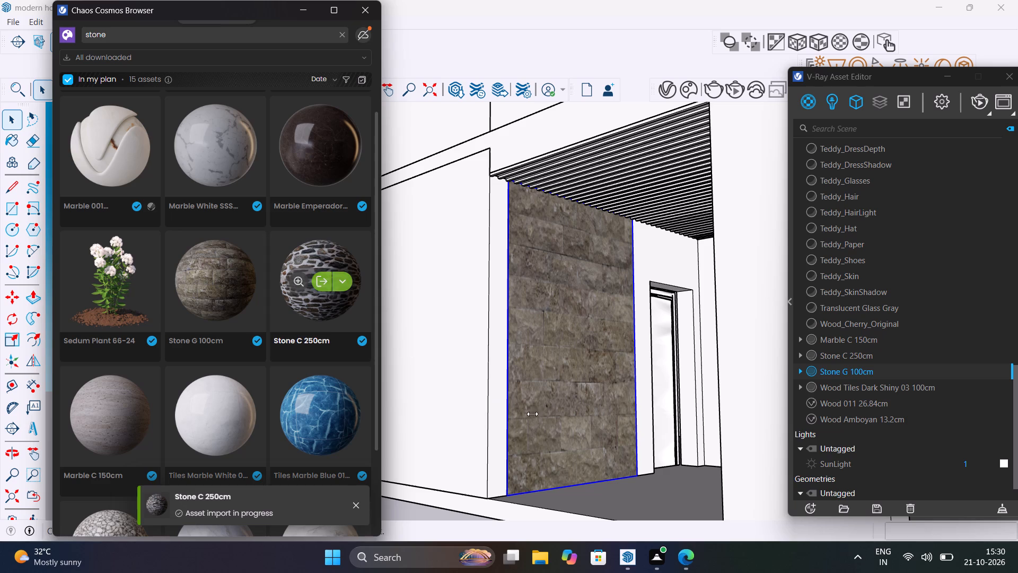
left_click(870, 361)
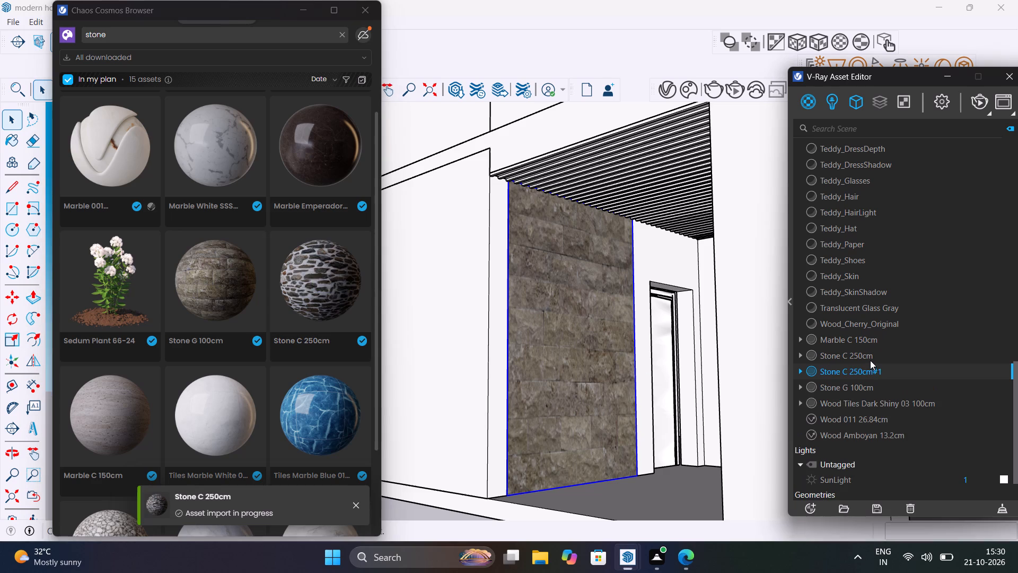
right_click(870, 360)
left_click(903, 215)
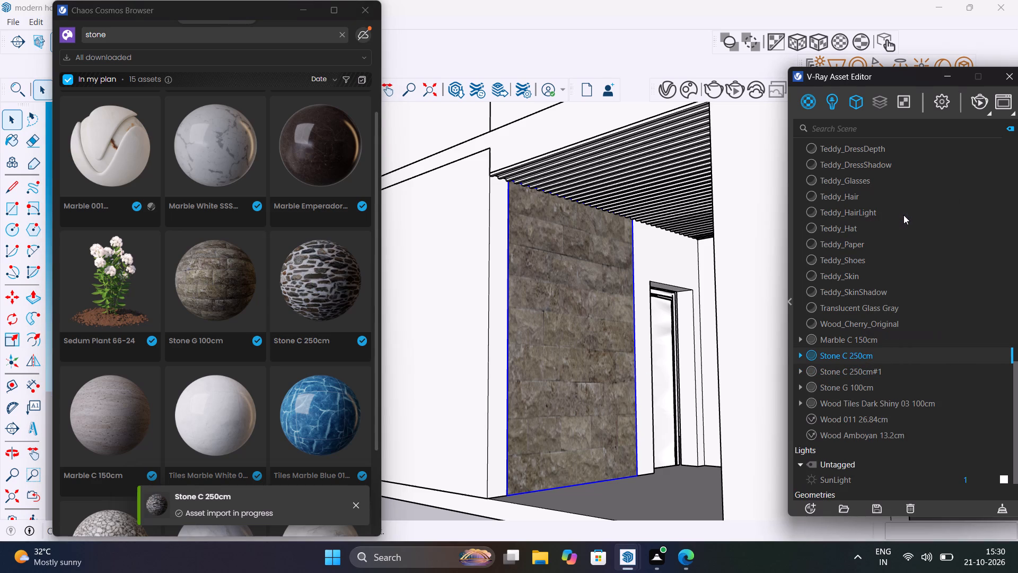
double_click(547, 372)
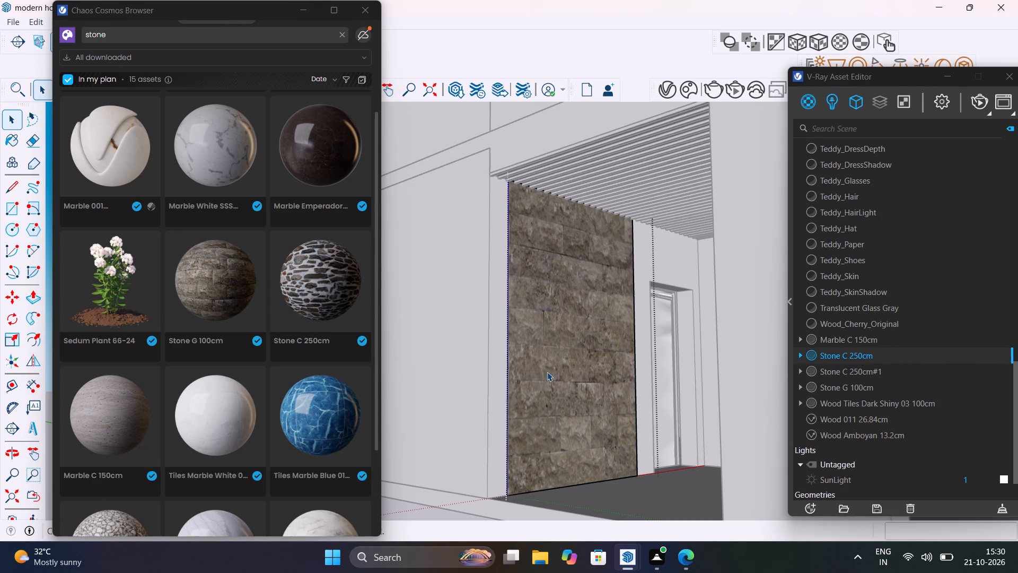
left_click(542, 332)
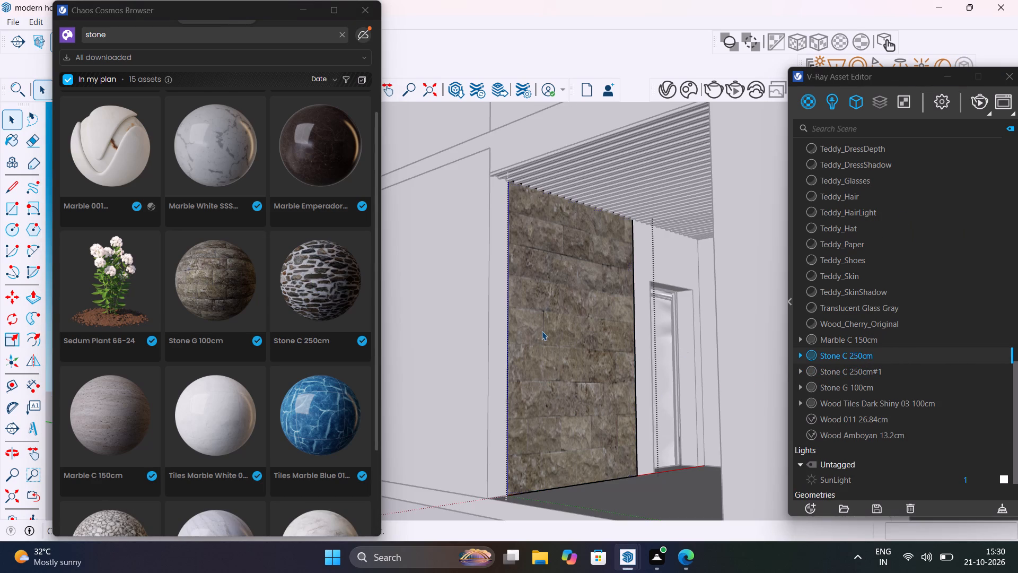
right_click(853, 349)
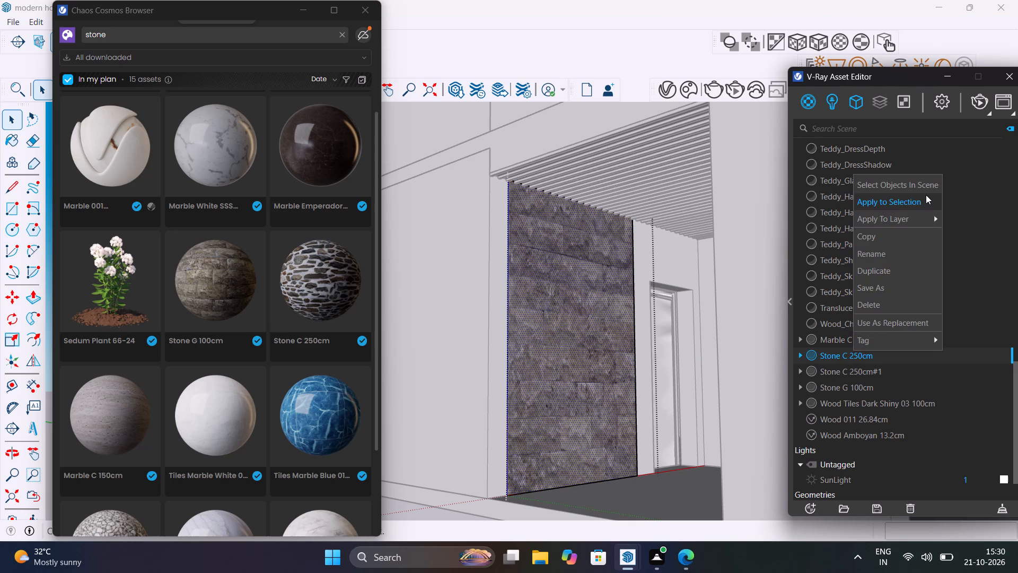
left_click(926, 194)
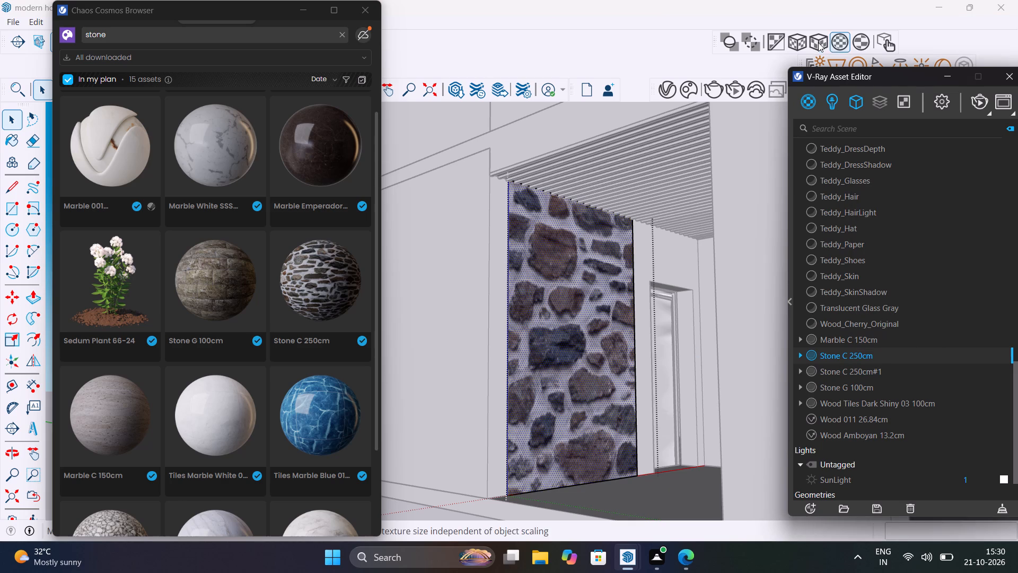
left_click(818, 41)
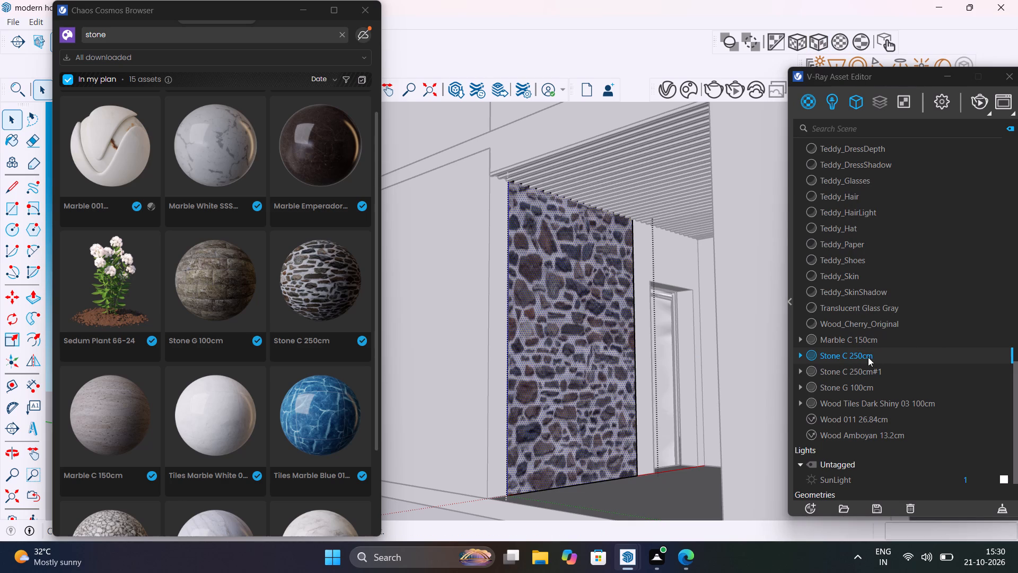
Delete the duplicate material Stone C 250cm#1 from the scene.
right_click(880, 369)
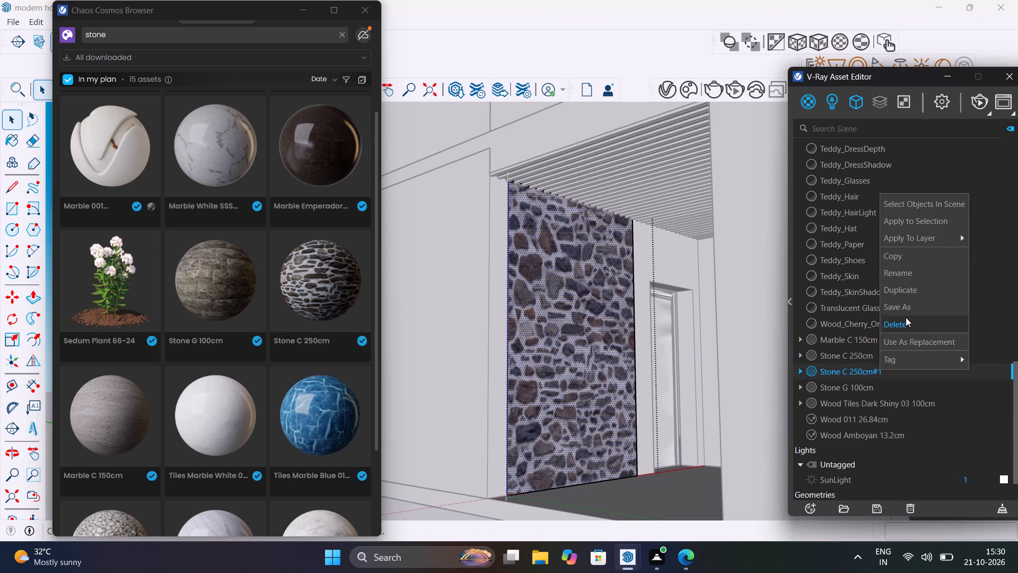
left_click(907, 322)
left_click(538, 282)
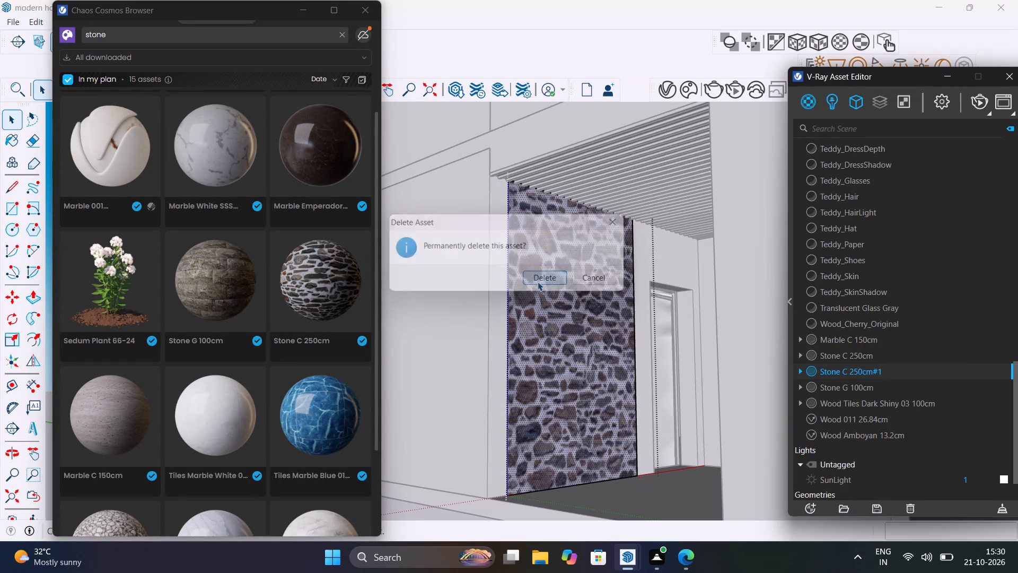
Look through the scene's material list, then leave the panel group and examine its Stone C cladding against the facade.
scroll(833, 336, "down", 17)
scroll(833, 335, "up", 7)
scroll(833, 336, "down", 4)
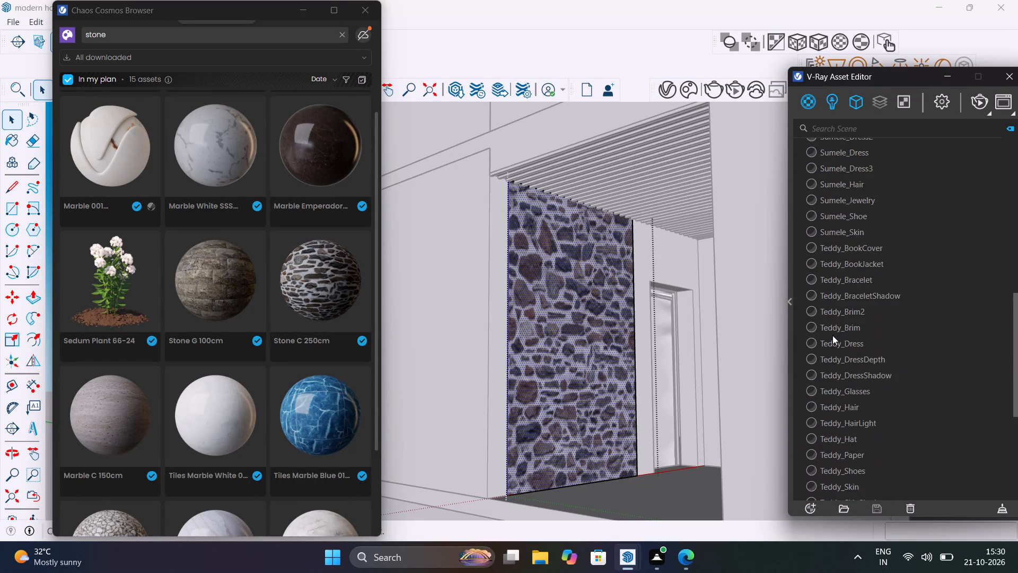
scroll(833, 333, "up", 5)
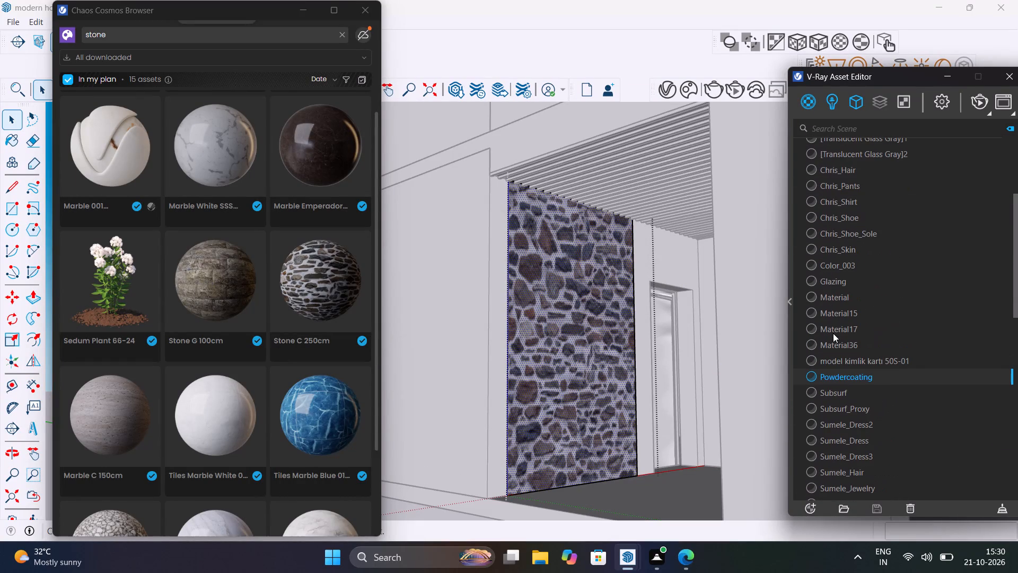
left_click(855, 371)
scroll(480, 302, "down", 6)
left_click(473, 441)
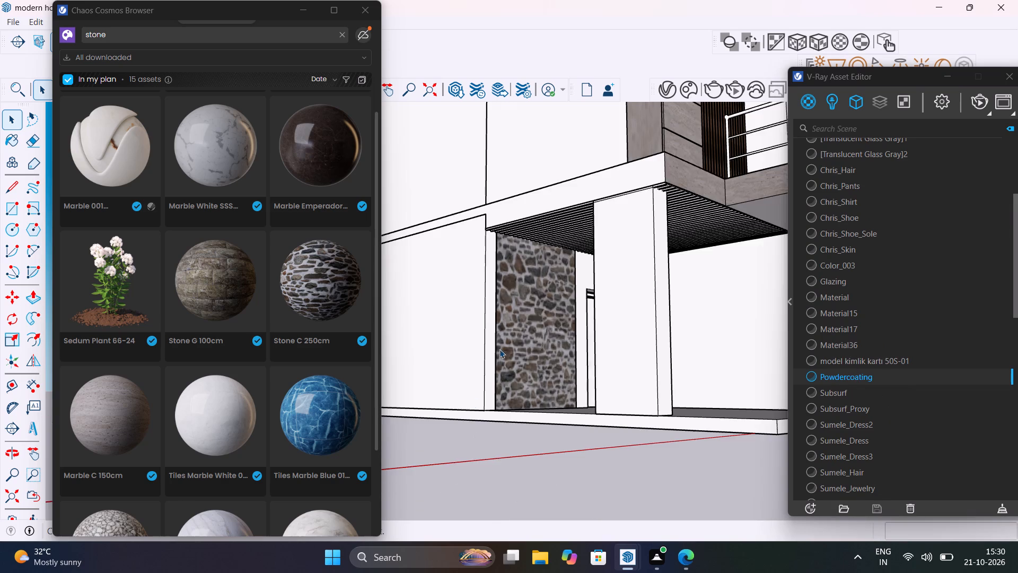
scroll(513, 300, "up", 5)
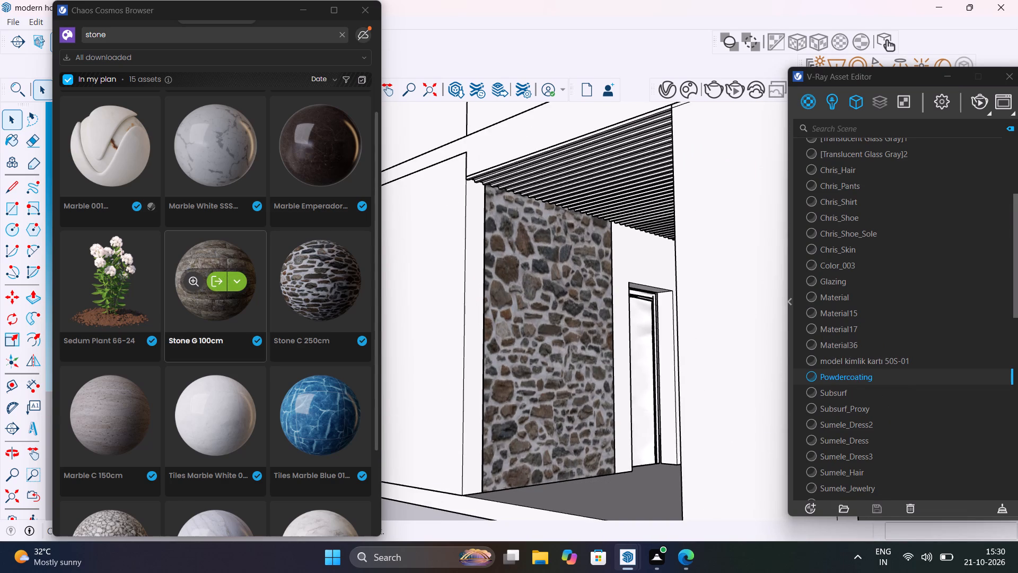
Import Stone G 100cm, apply it to the porch panel's front face, reproject its texture, and leave the panel group.
left_click(214, 284)
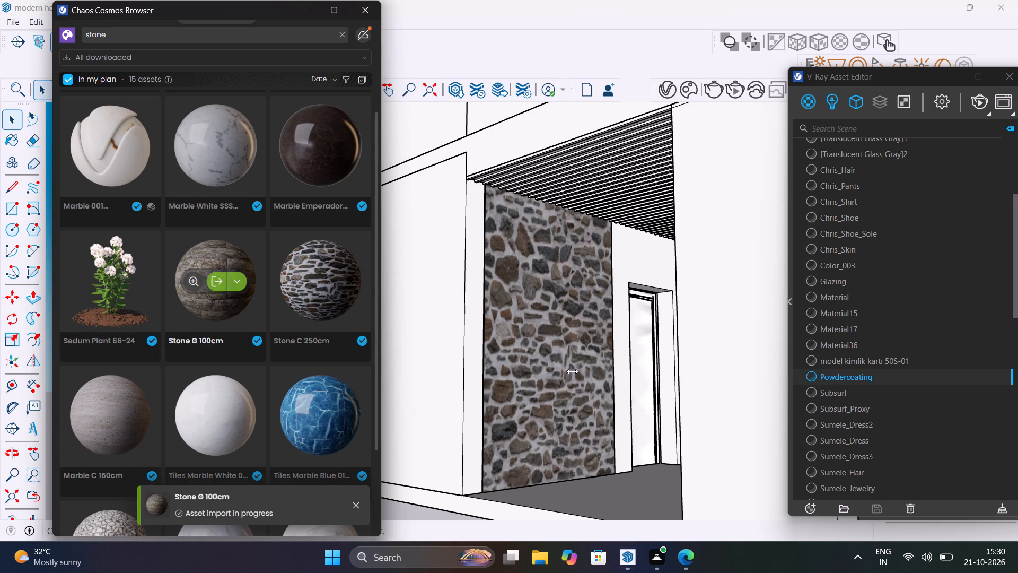
right_click(866, 341)
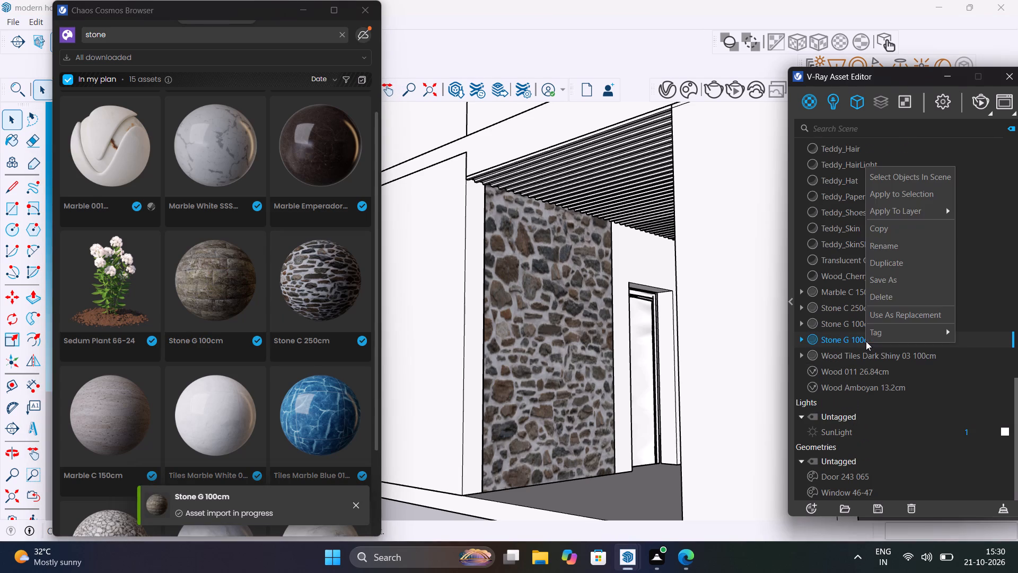
left_click(918, 196)
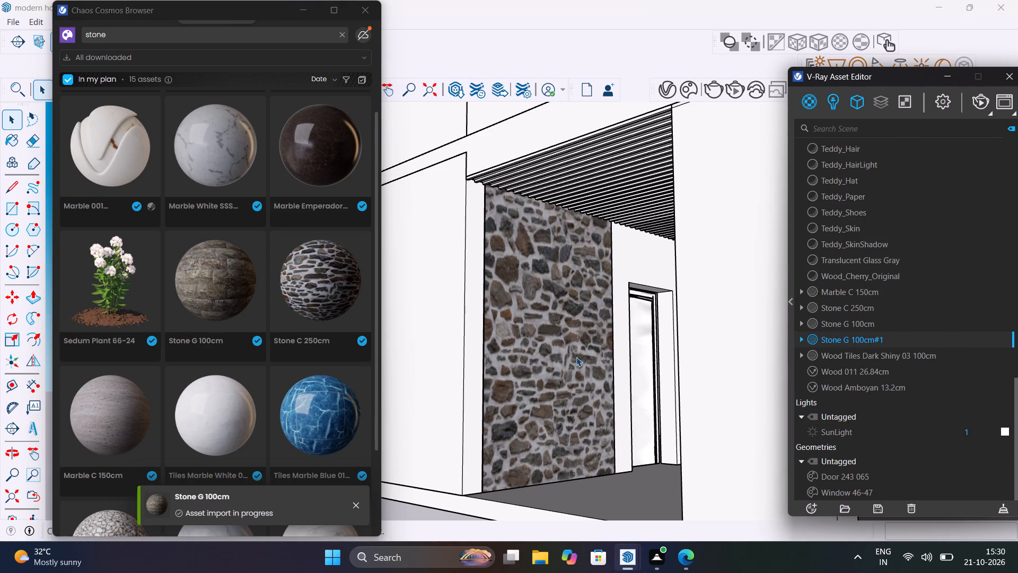
left_click(576, 357)
double_click(576, 357)
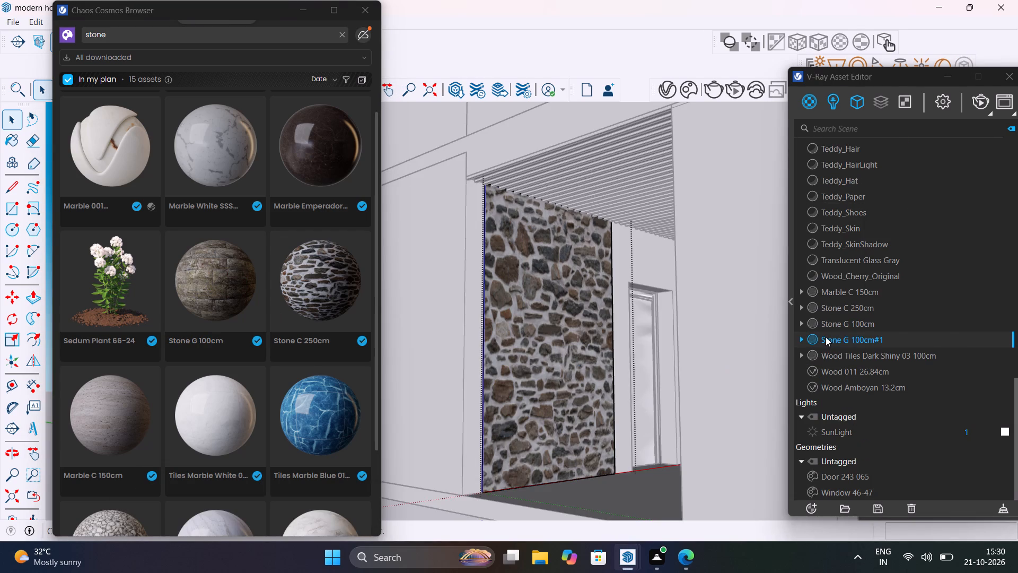
right_click(826, 335)
left_click(868, 192)
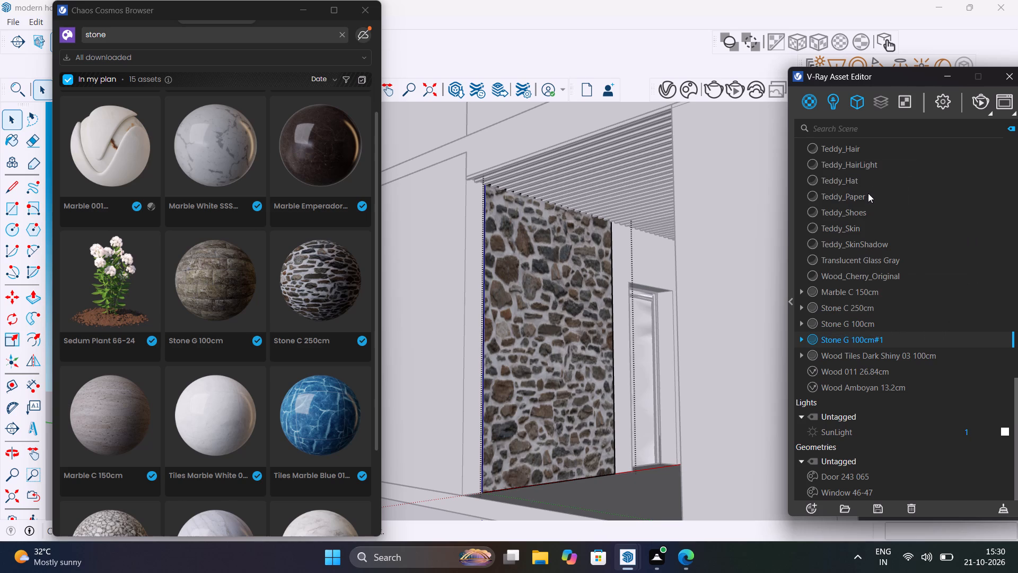
left_click(538, 332)
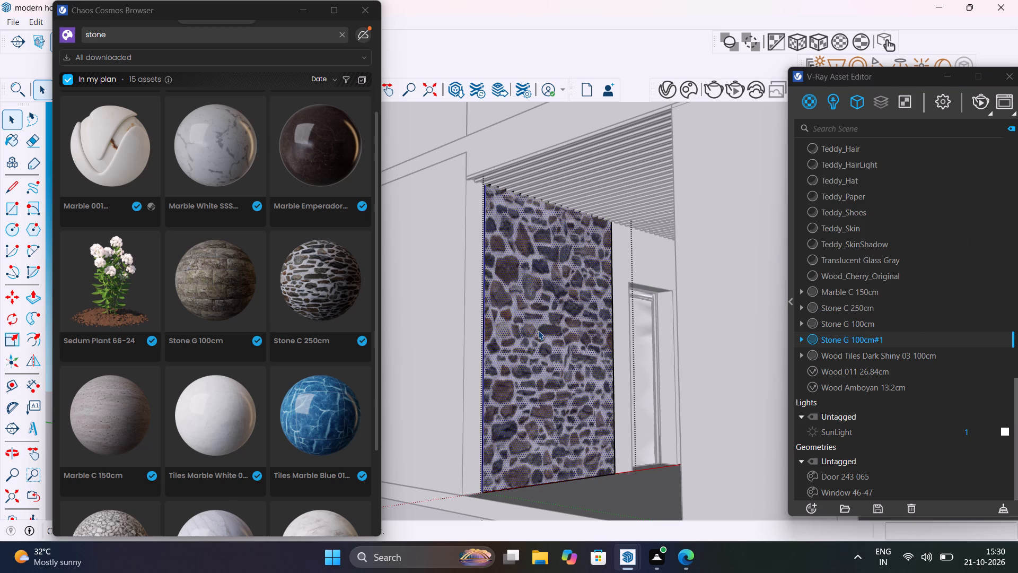
right_click(831, 335)
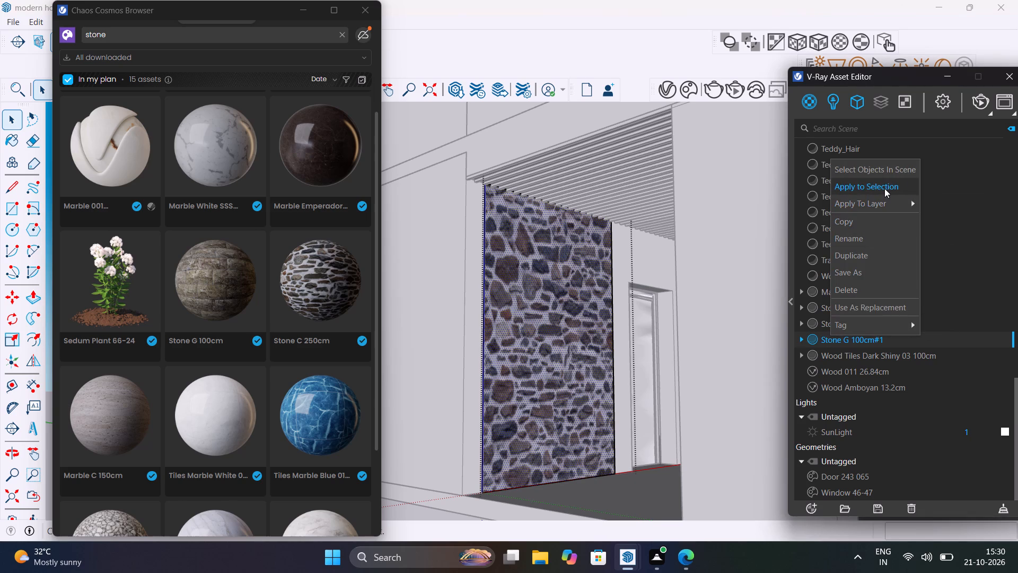
left_click(884, 188)
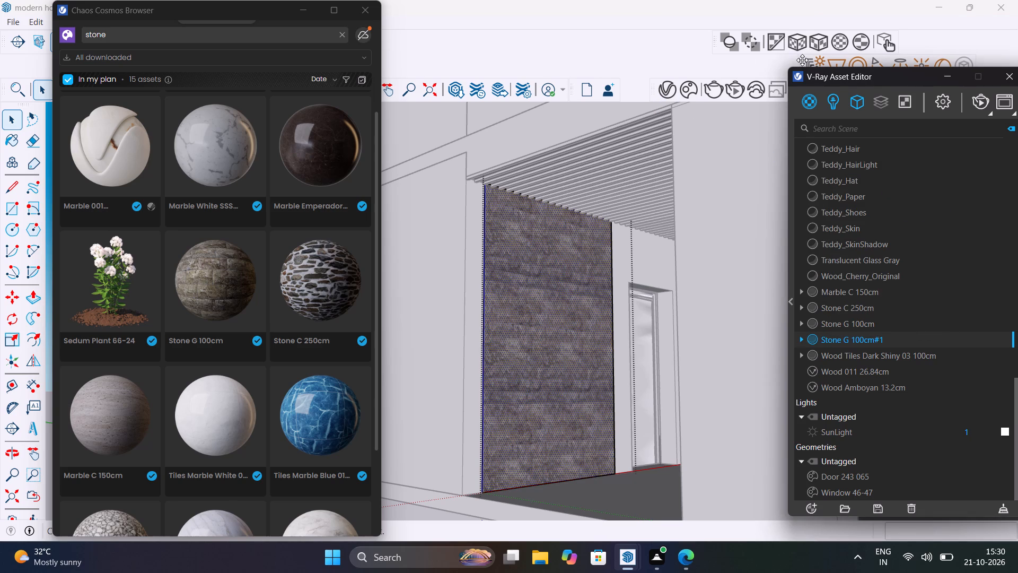
left_click(819, 51)
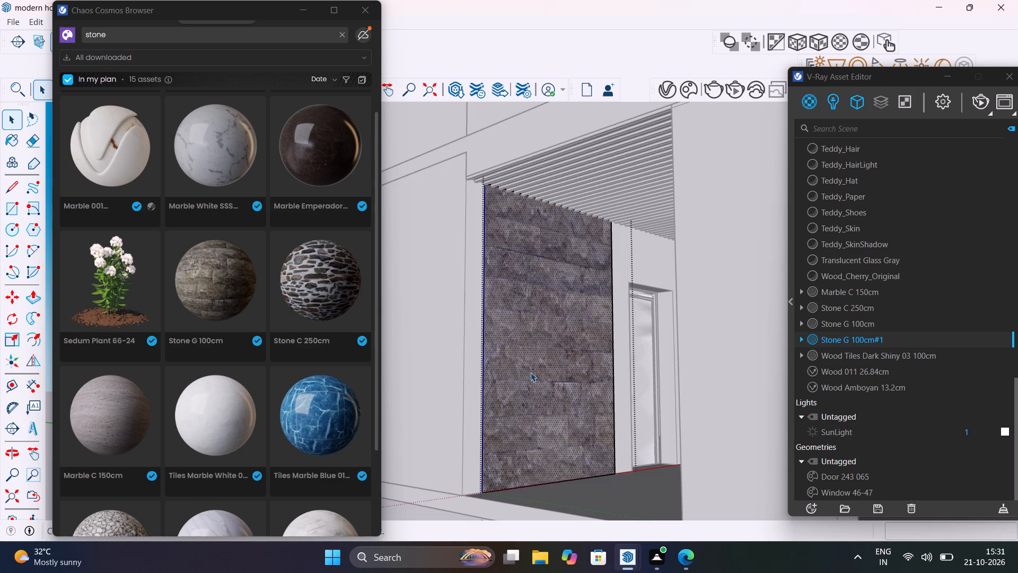
scroll(531, 372, "down", 14)
left_click(522, 474)
middle_click_drag(589, 416, 404, 455)
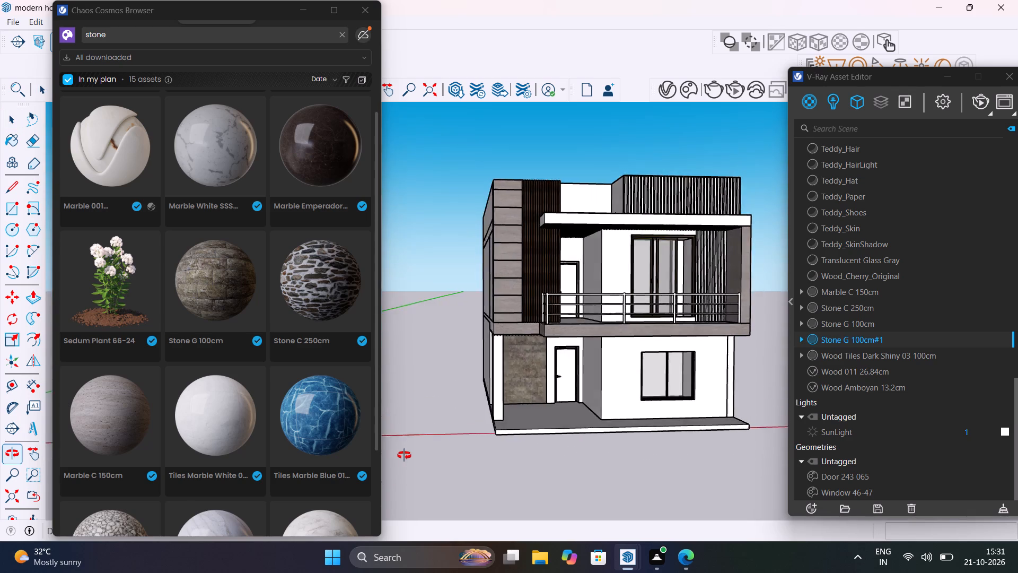
middle_click_drag(404, 455, 480, 449)
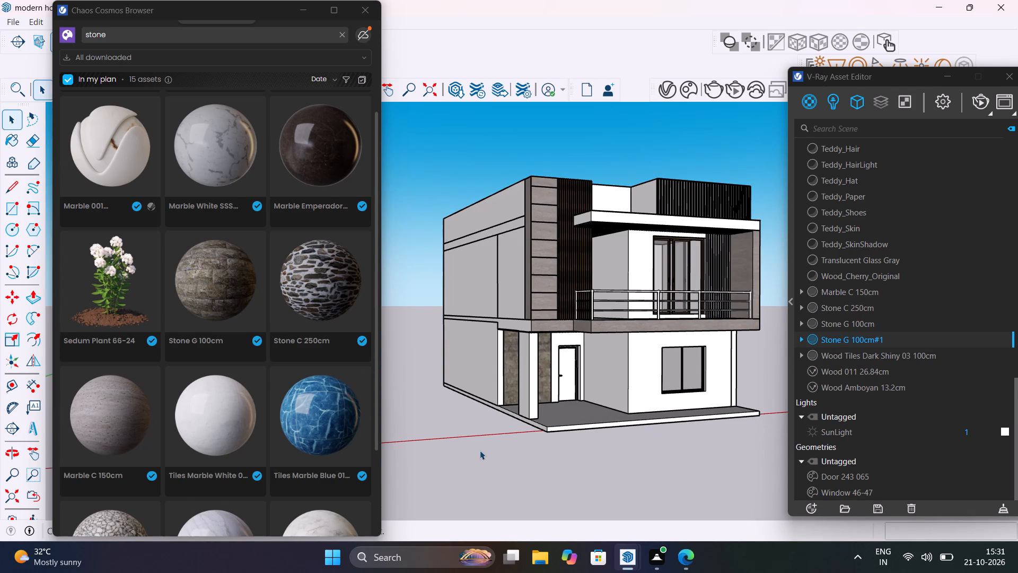
Browse the downloaded stone assets in Cosmos for other facade cladding materials.
scroll(112, 350, "down", 7)
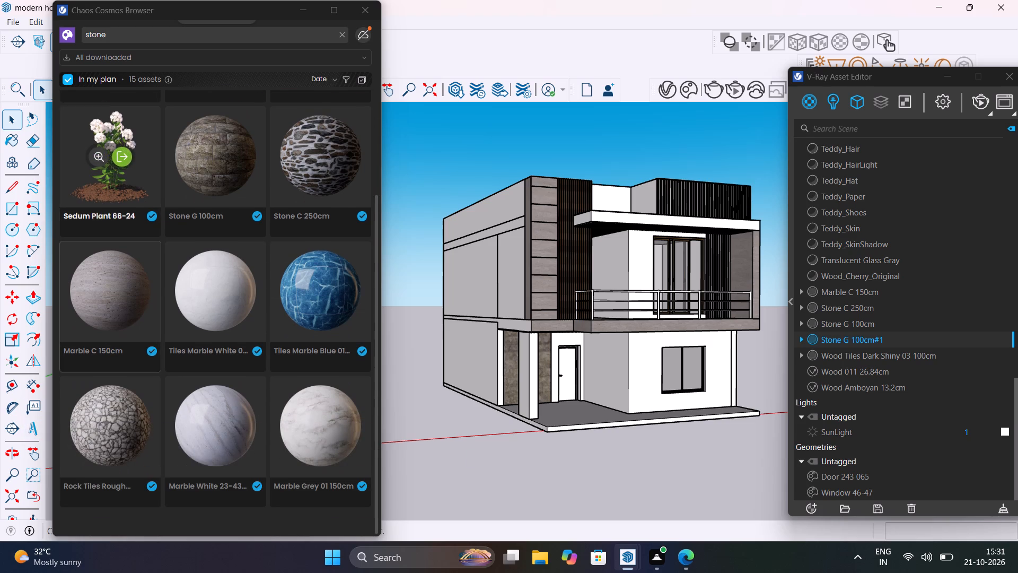
scroll(114, 349, "up", 16)
scroll(114, 347, "down", 20)
scroll(114, 347, "down", 1)
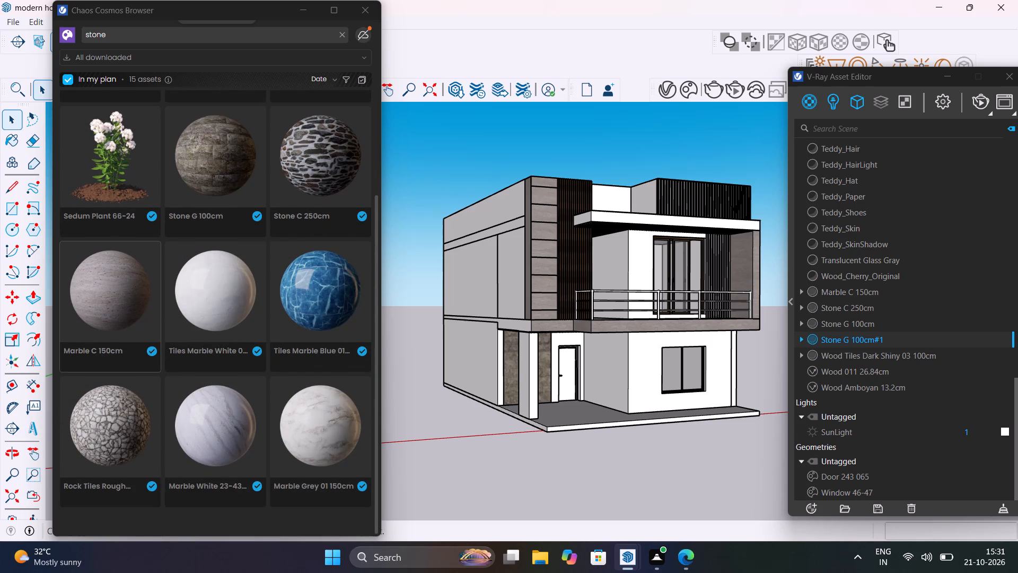
left_click(346, 33)
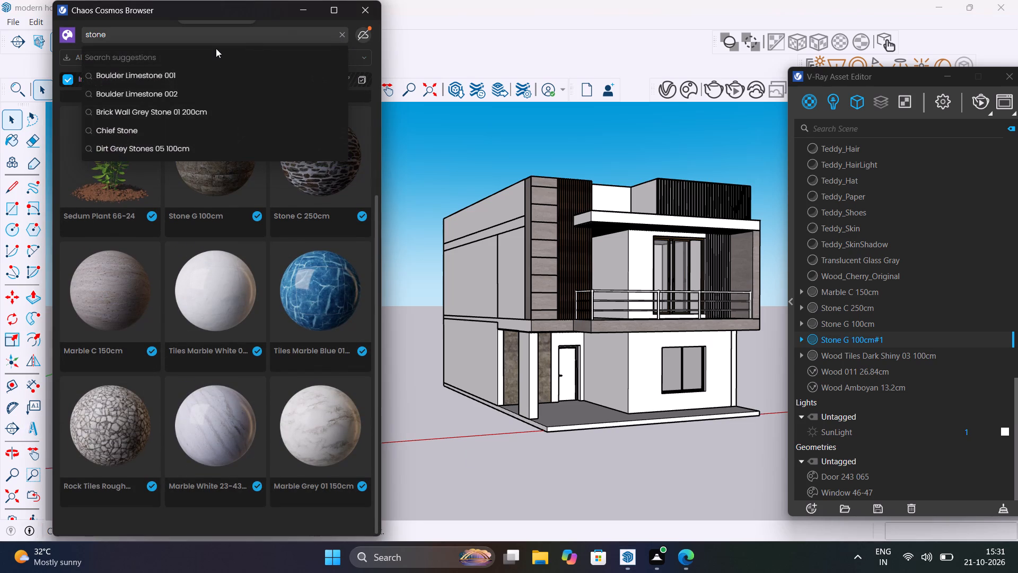
left_click(370, 29)
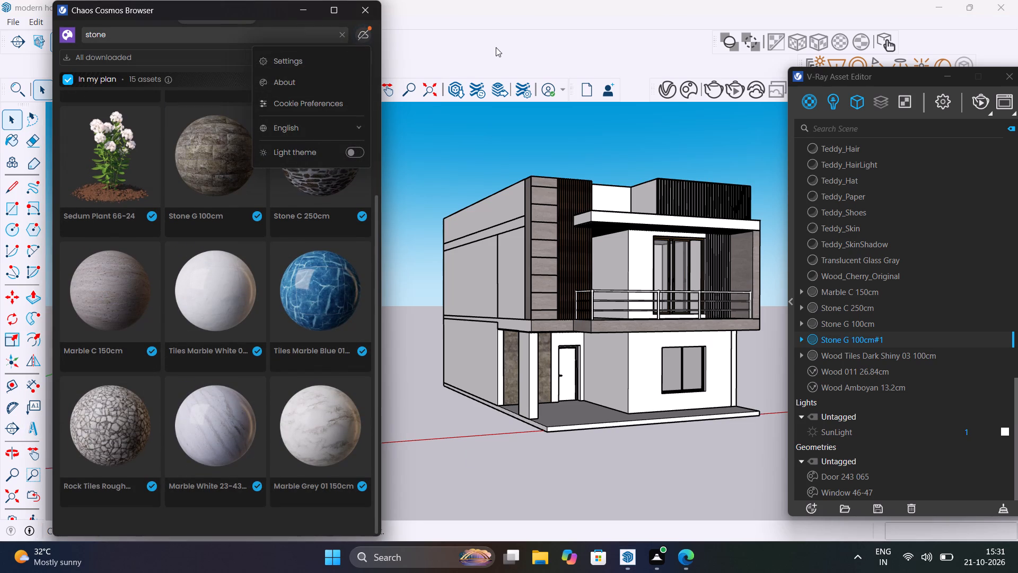
left_click(498, 44)
left_click(418, 184)
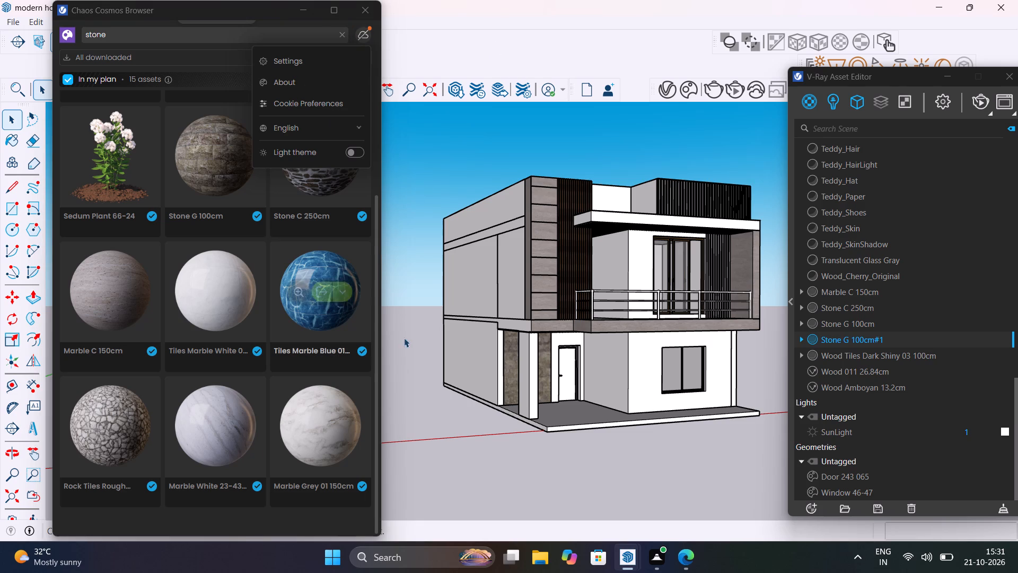
left_click_drag(374, 270, 385, 317)
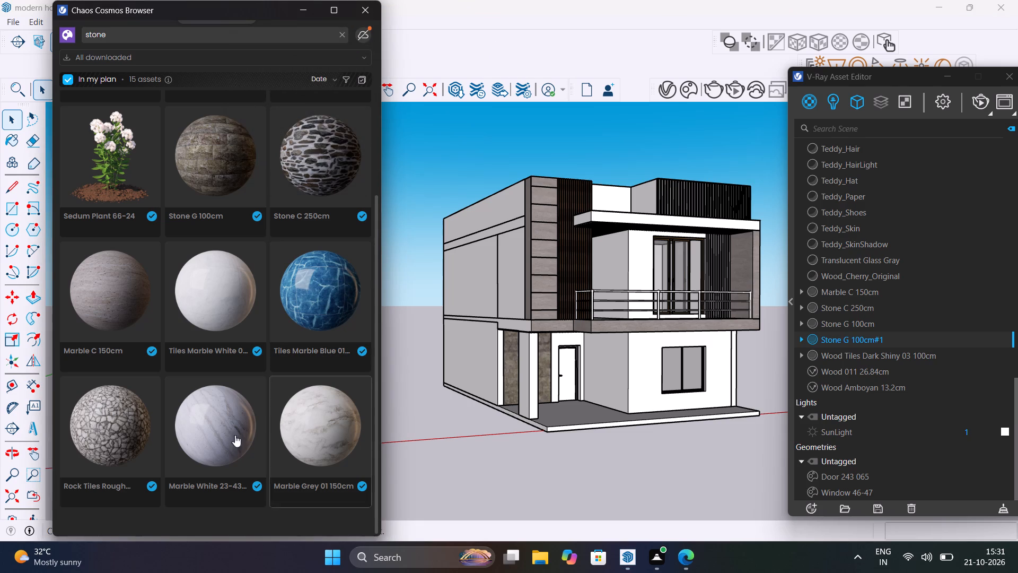
scroll(130, 456, "down", 8)
scroll(131, 446, "up", 13)
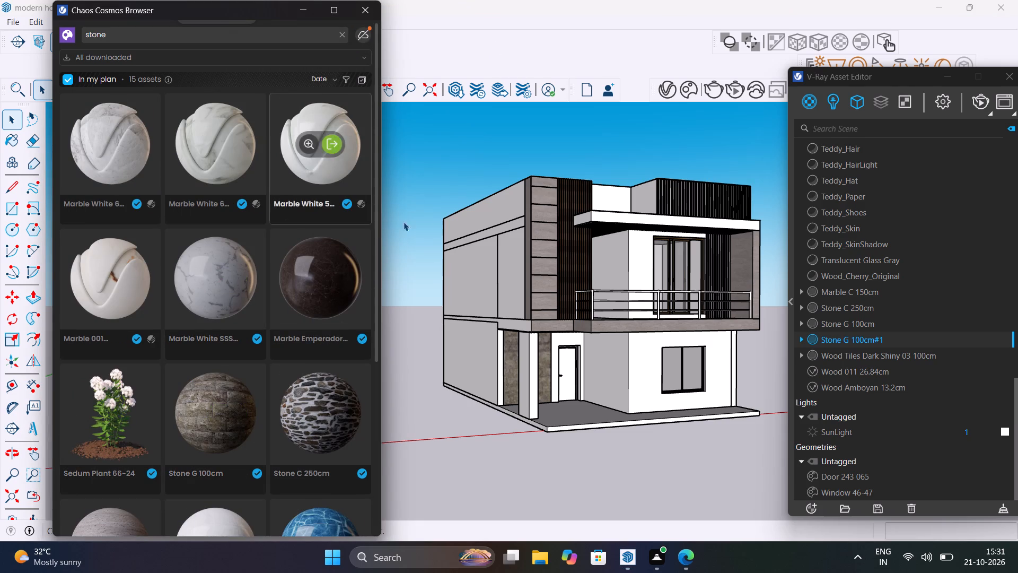
left_click(416, 194)
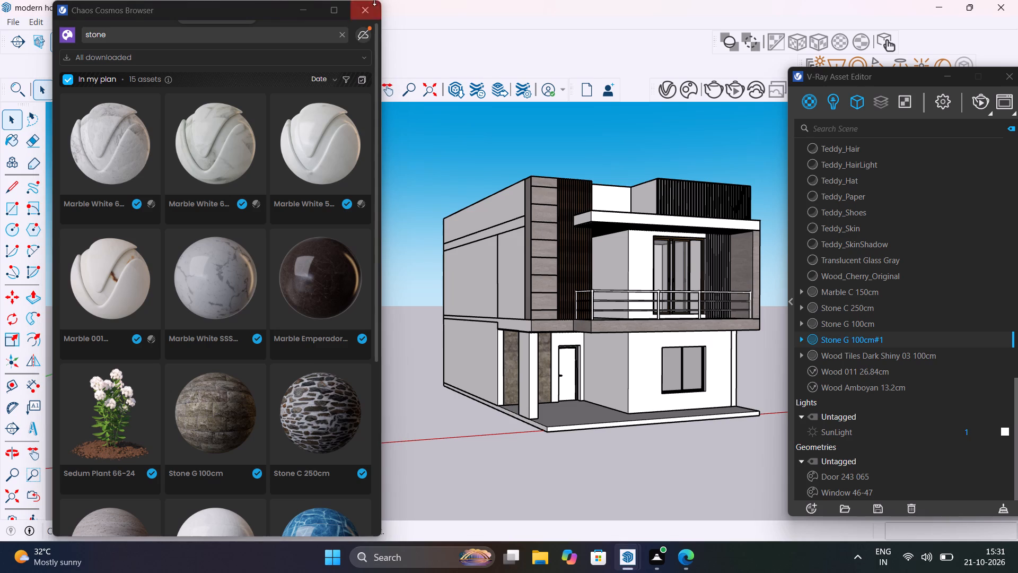
Reopen the Cosmos browser, check its offline connection options, and look through the downloaded stone assets again before closing it.
left_click(373, 16)
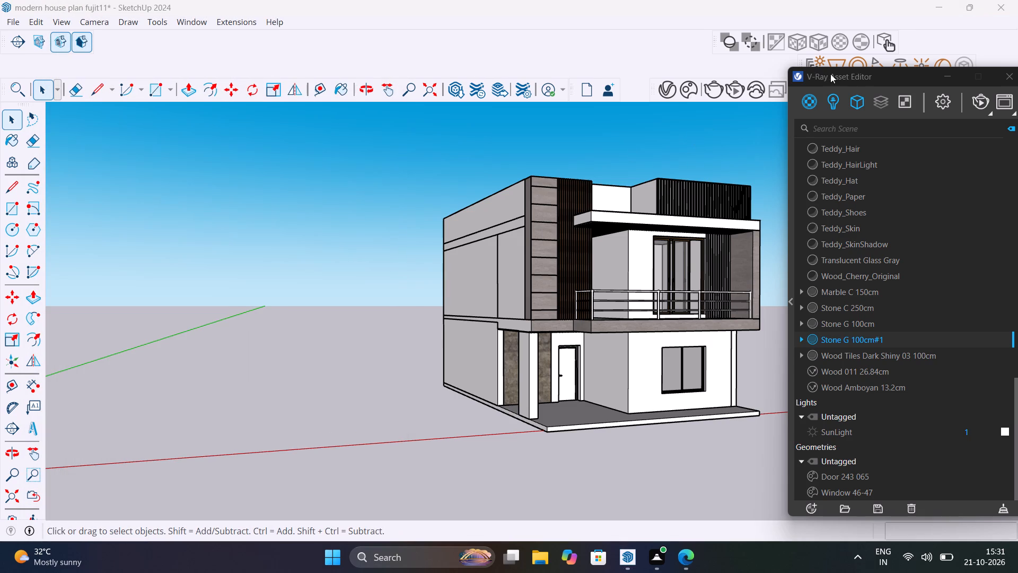
left_click(683, 93)
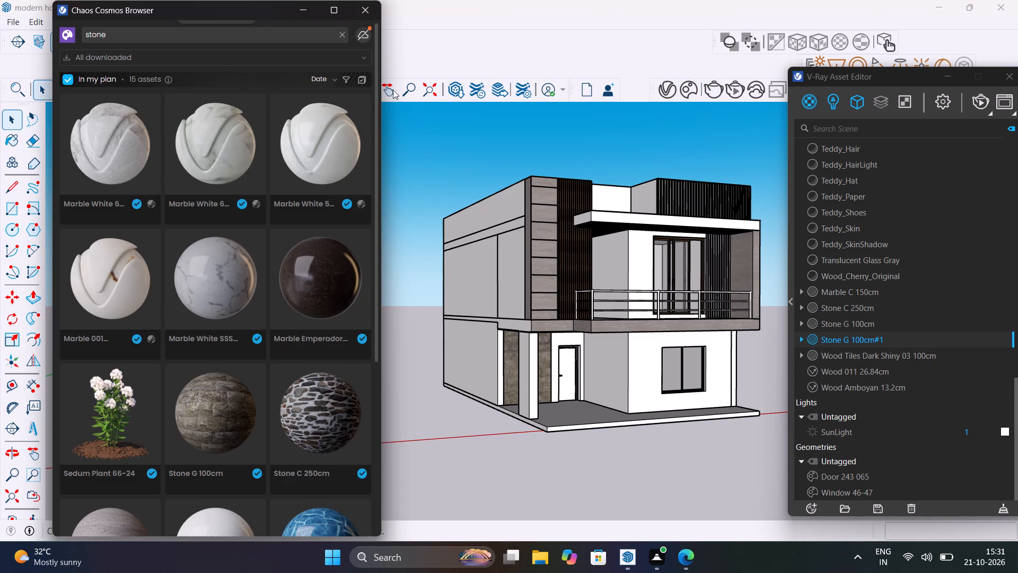
left_click(362, 42)
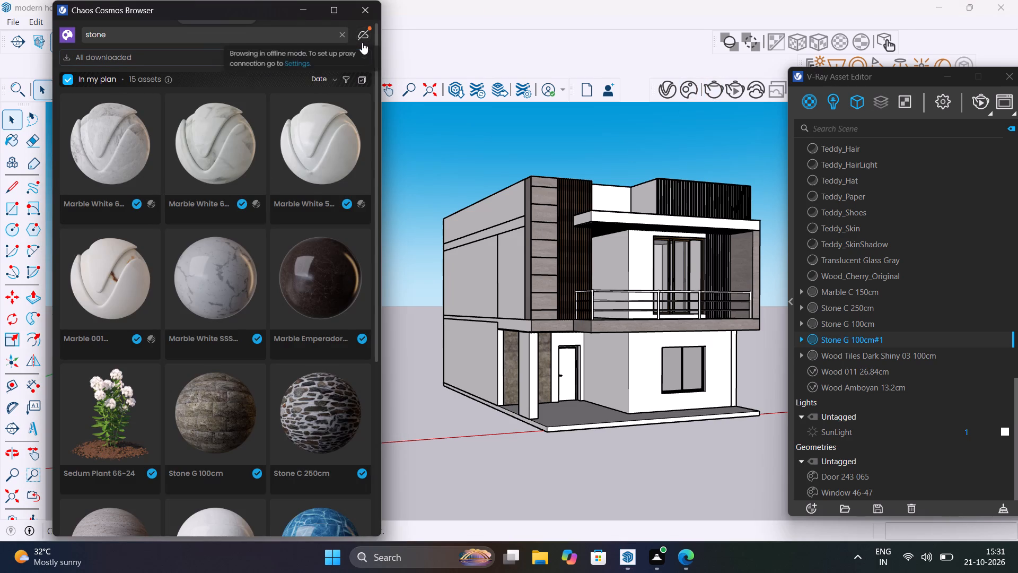
triple_click(362, 42)
triple_click(362, 42)
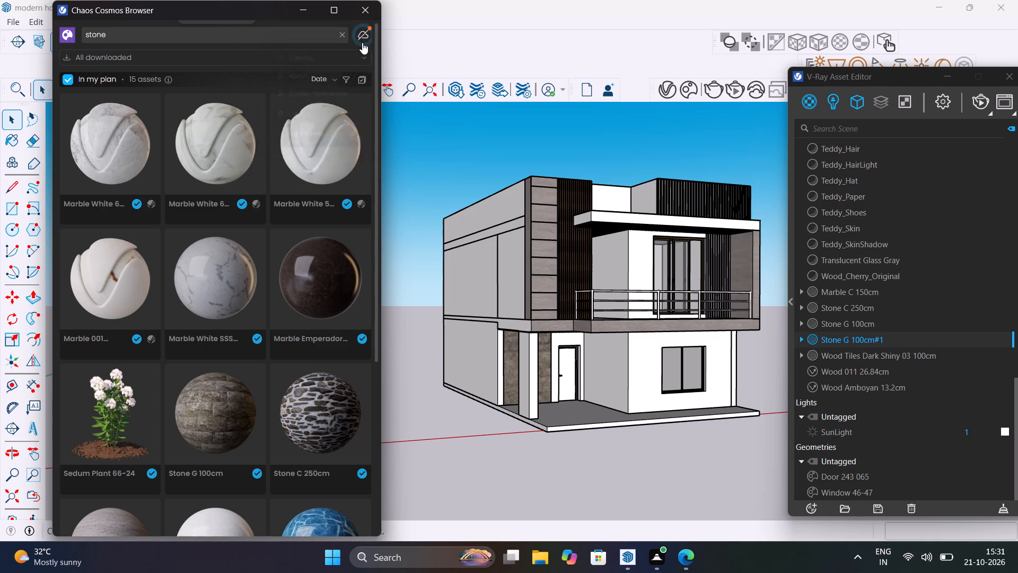
double_click(362, 42)
left_click(408, 161)
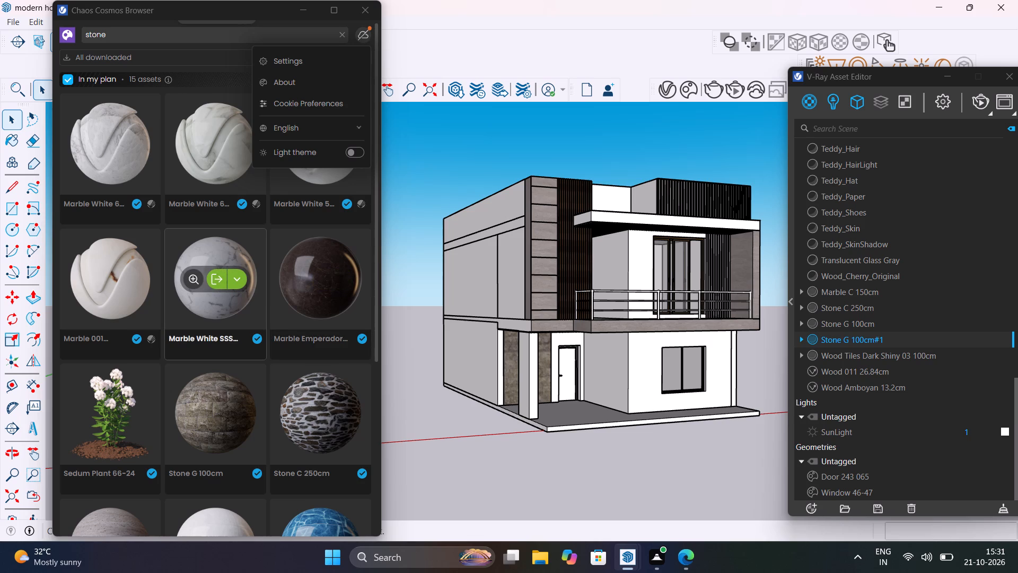
scroll(148, 357, "down", 1)
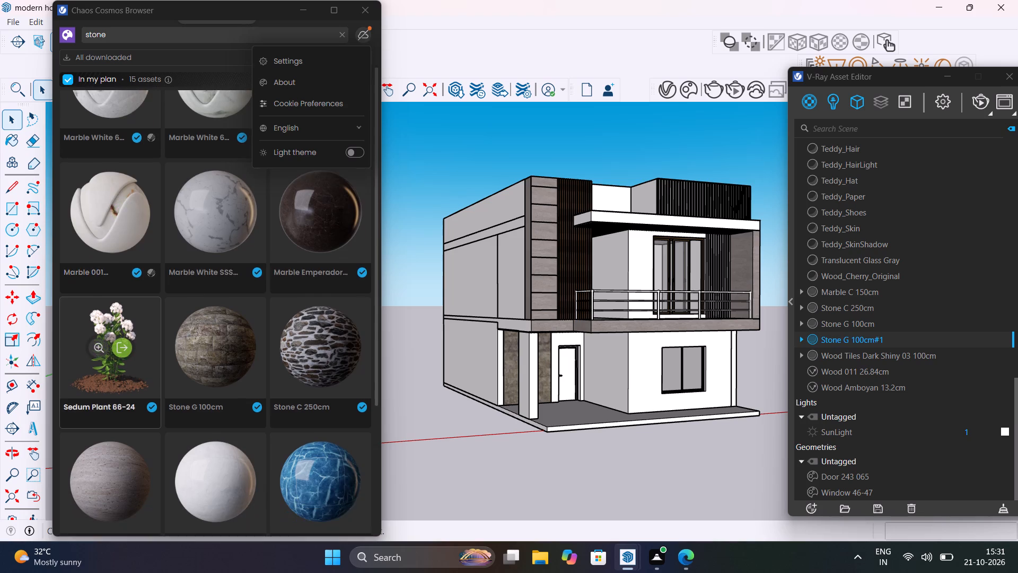
scroll(153, 360, "down", 3)
scroll(153, 360, "up", 4)
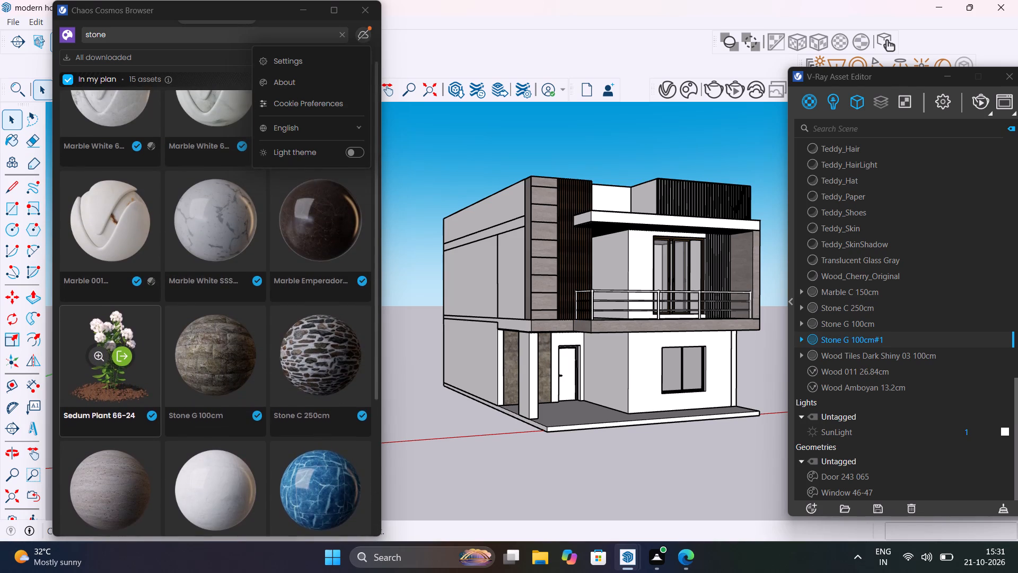
scroll(153, 360, "up", 4)
left_click(447, 503)
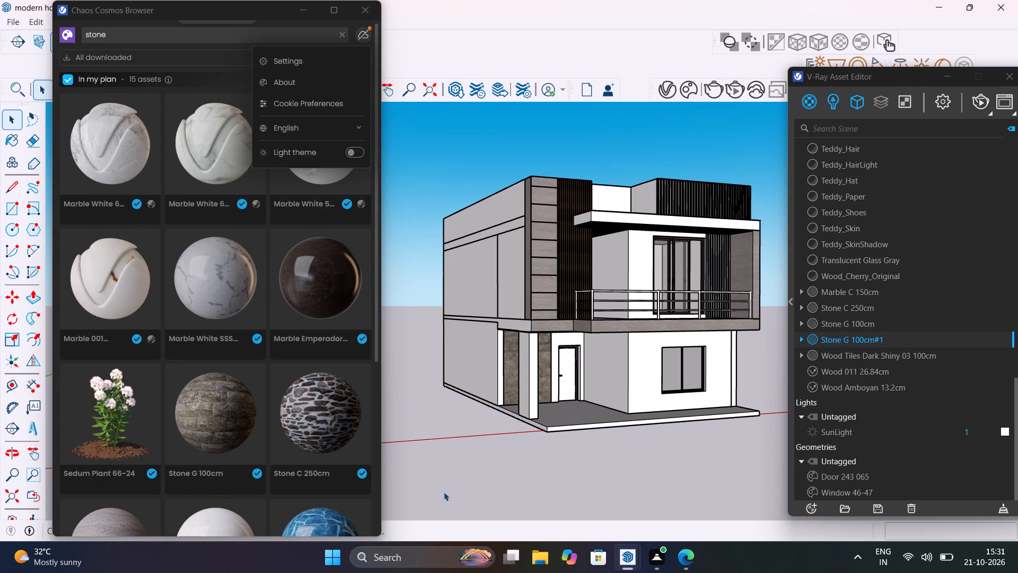
left_click(372, 15)
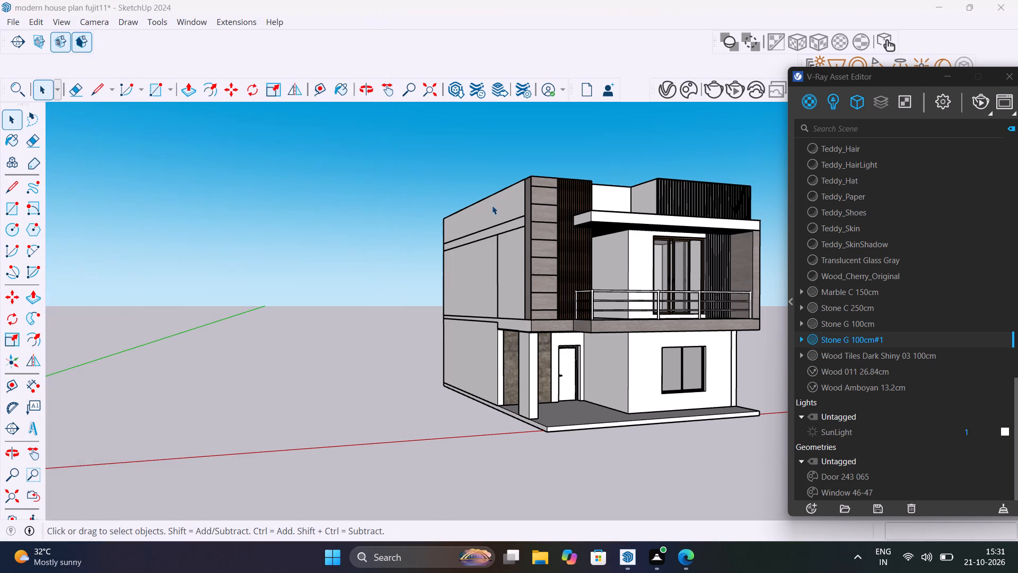
Open the ground-floor wall group and apply Stone G 100cm#1 to the front wall face around the window.
scroll(628, 314, "up", 9)
middle_click_drag(635, 342, 466, 389)
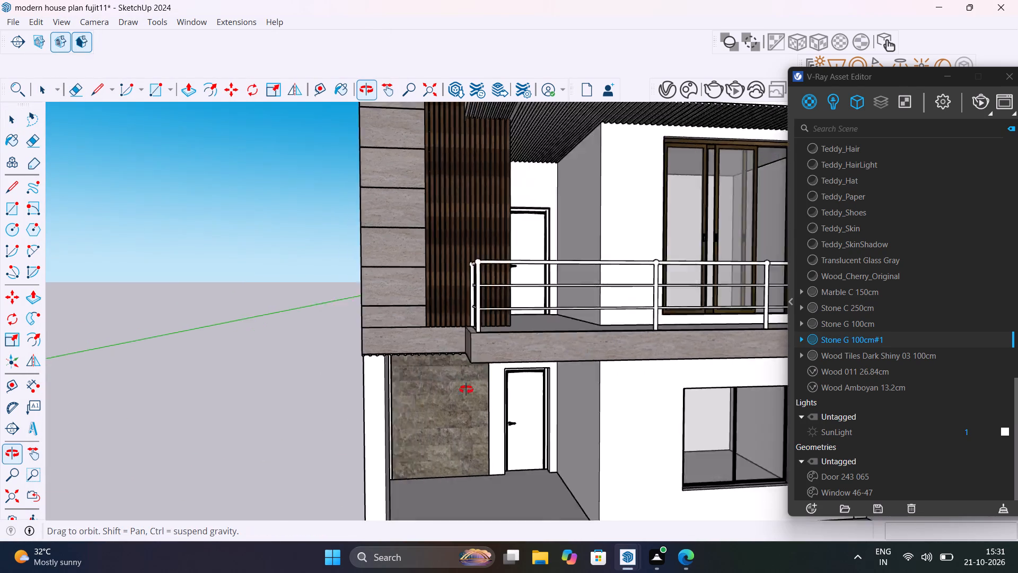
middle_click_drag(466, 389, 560, 421)
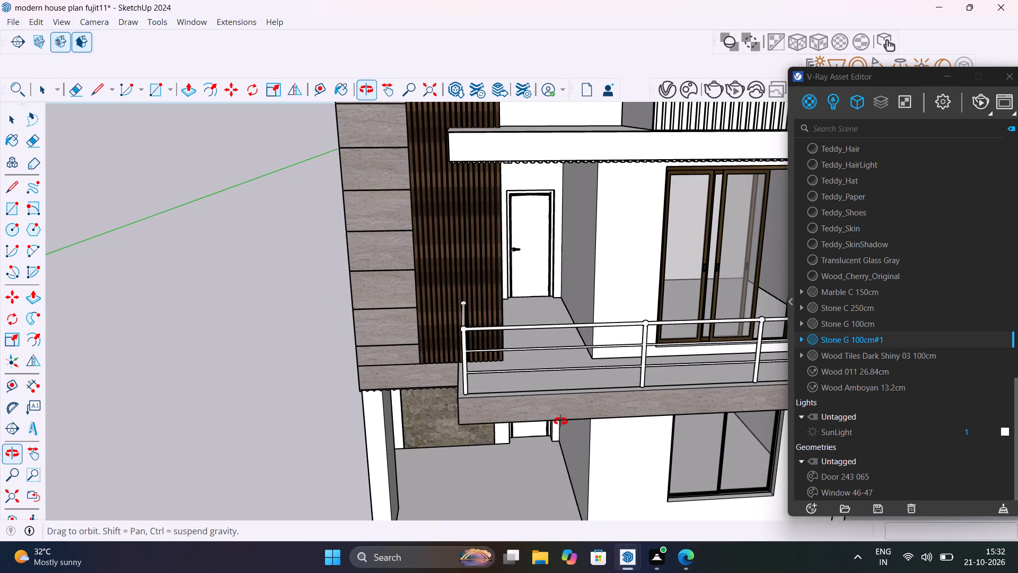
middle_click_drag(560, 421, 548, 419)
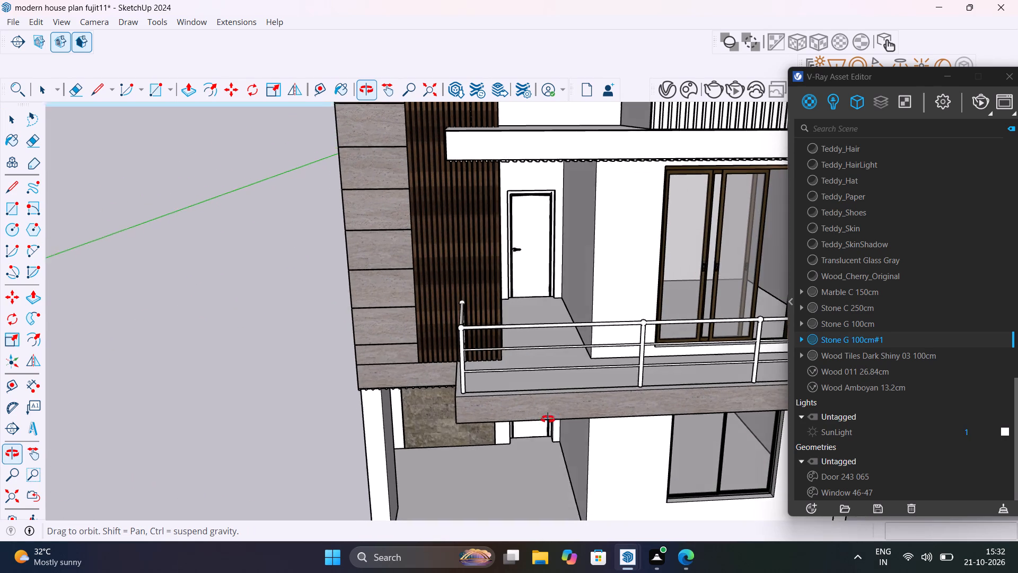
middle_click_drag(548, 419, 337, 264)
left_click(485, 361)
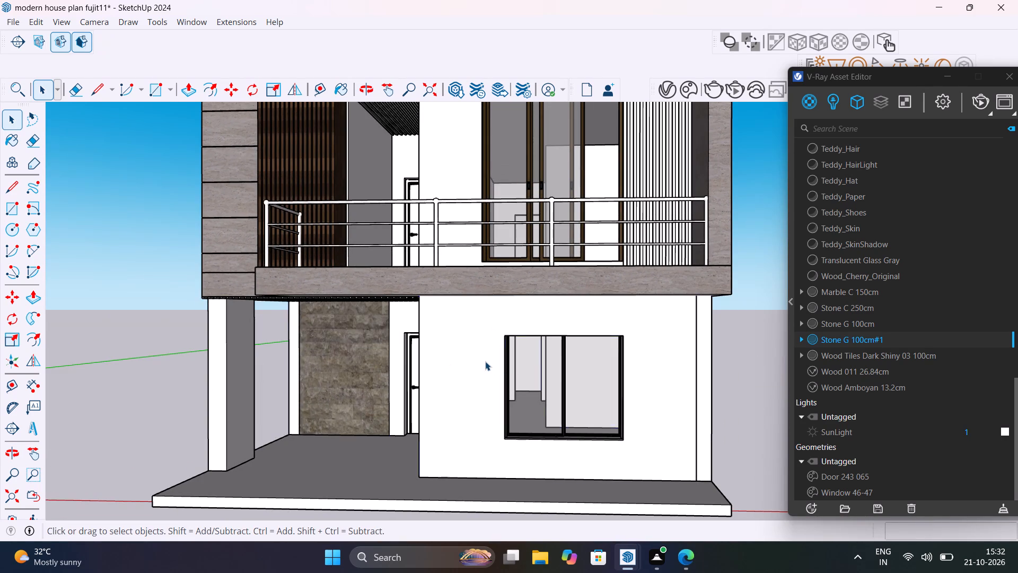
double_click(485, 361)
left_click(485, 361)
double_click(485, 361)
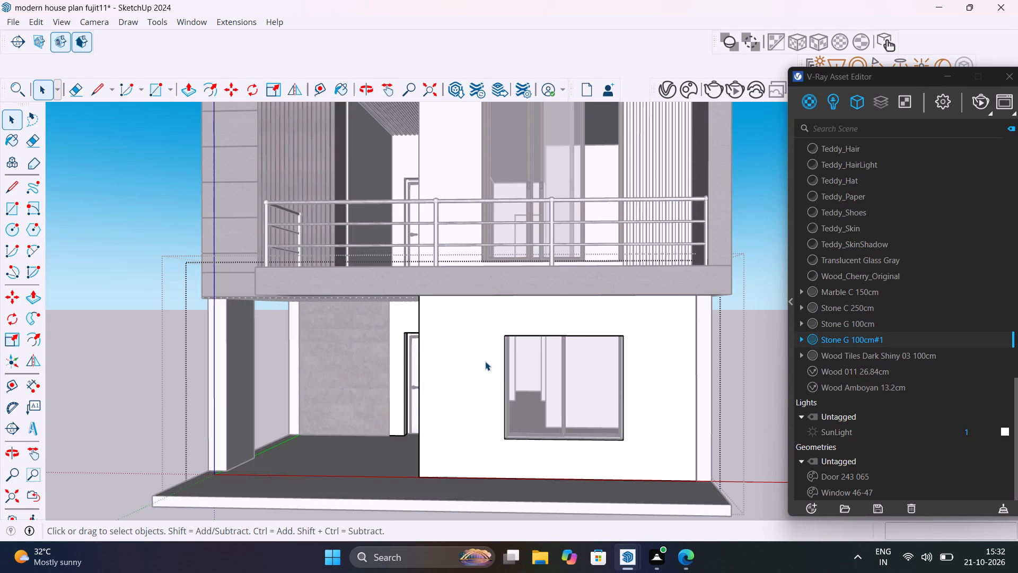
left_click(480, 364)
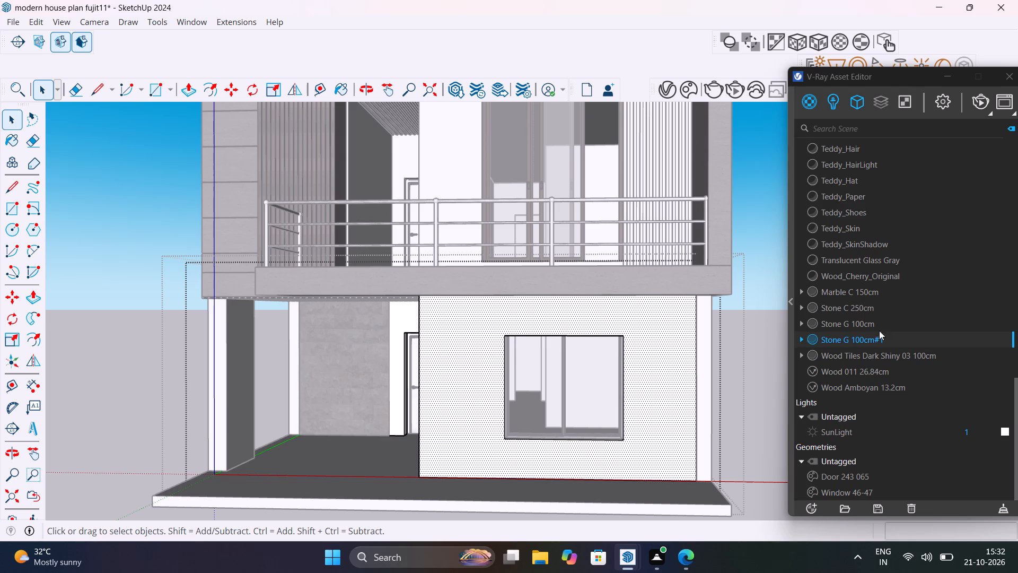
right_click(883, 338)
left_click(926, 195)
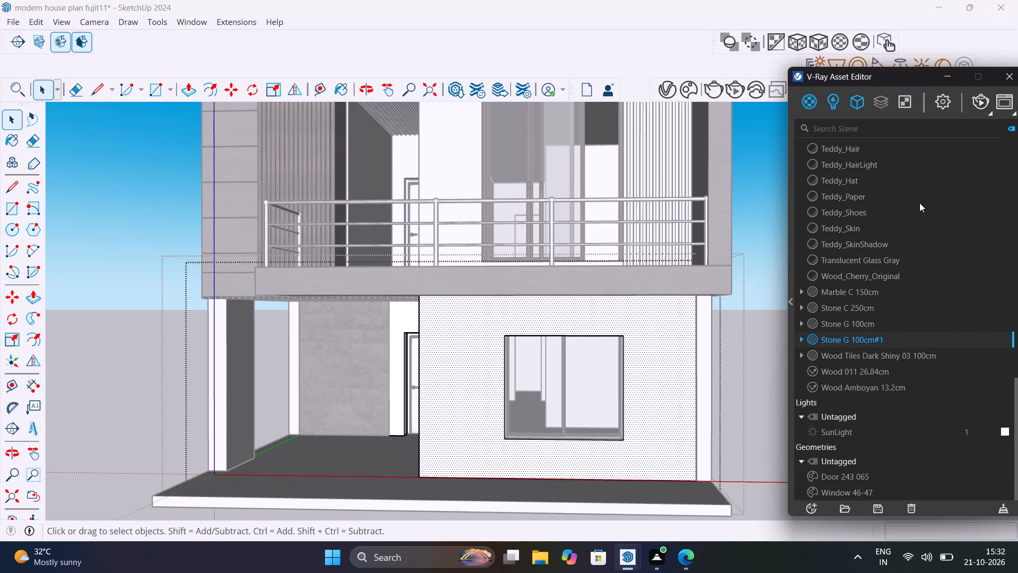
Reproject the stone texture on the ground-floor front wall group at a larger scale and leave the group.
middle_click_drag(661, 421, 744, 426)
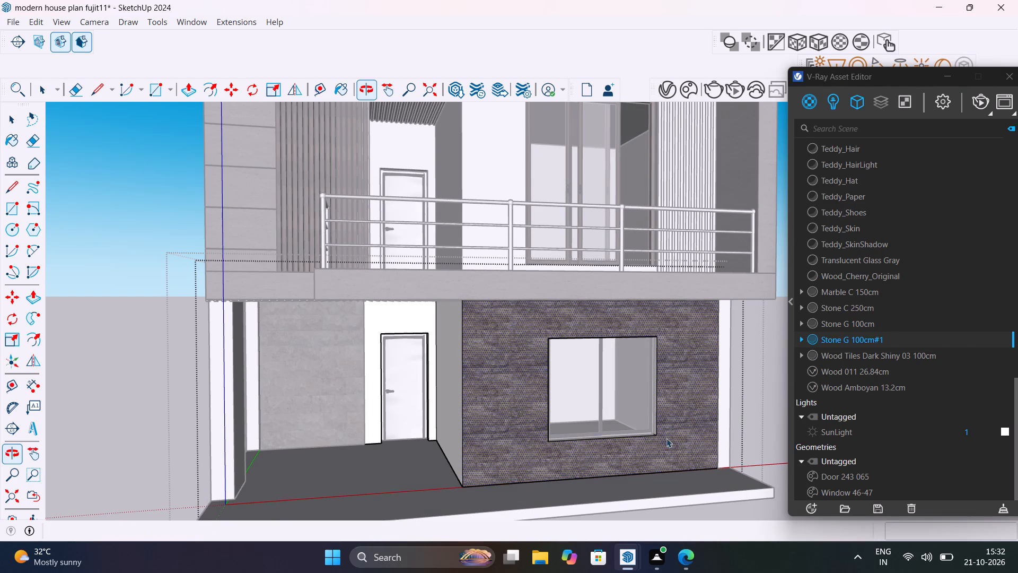
left_click(161, 377)
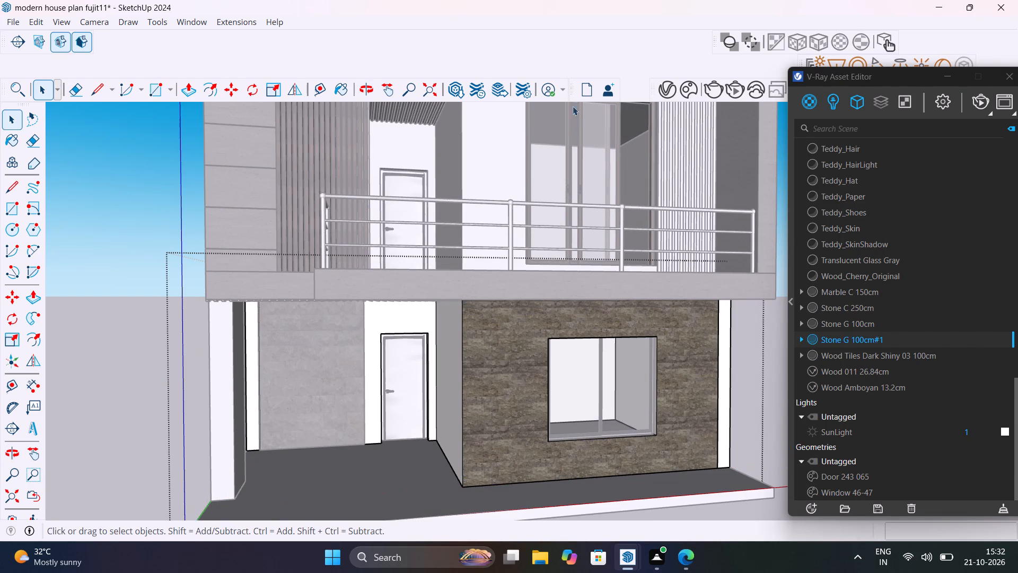
left_click(537, 344)
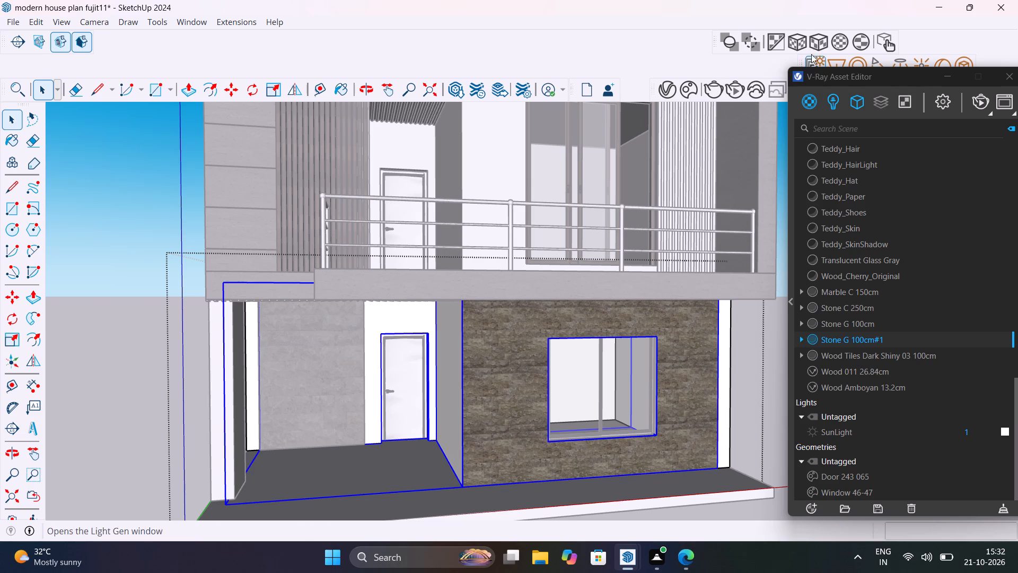
left_click(820, 40)
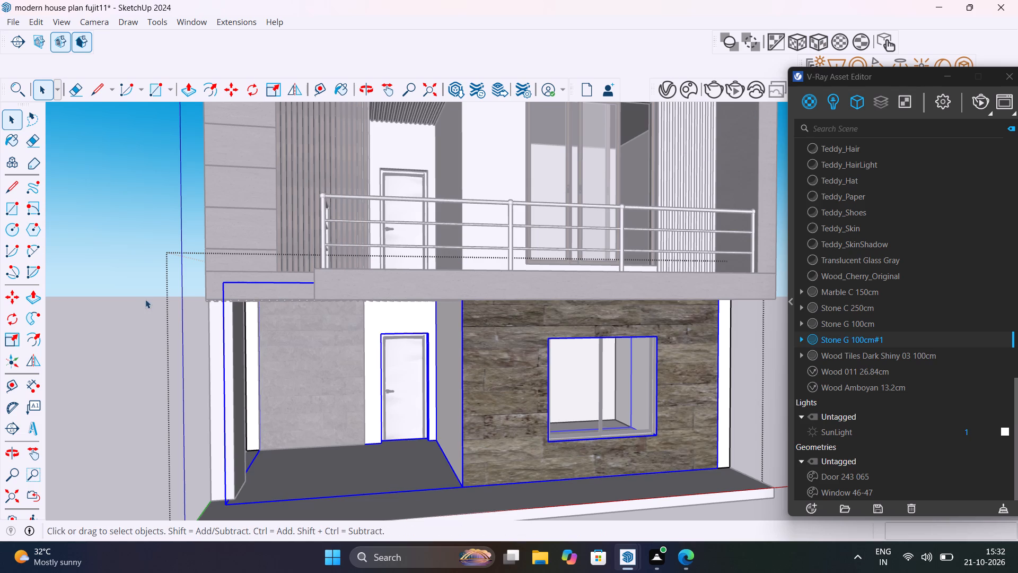
left_click(136, 300)
Examine the stone cladding's scale on the porch panel and ground-floor front wall from several angles and up close.
scroll(214, 328, "down", 6)
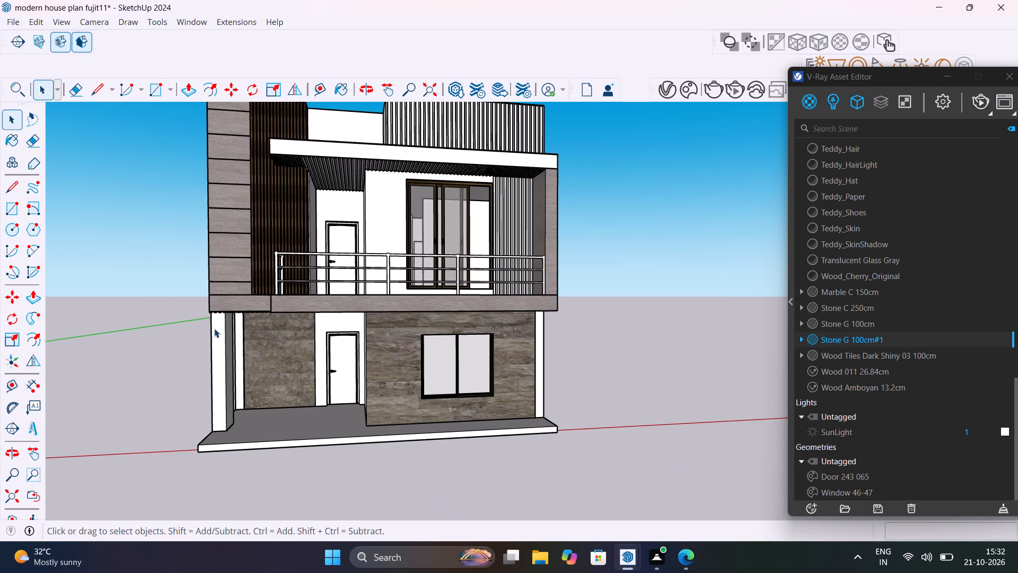
middle_click_drag(362, 362, 354, 404)
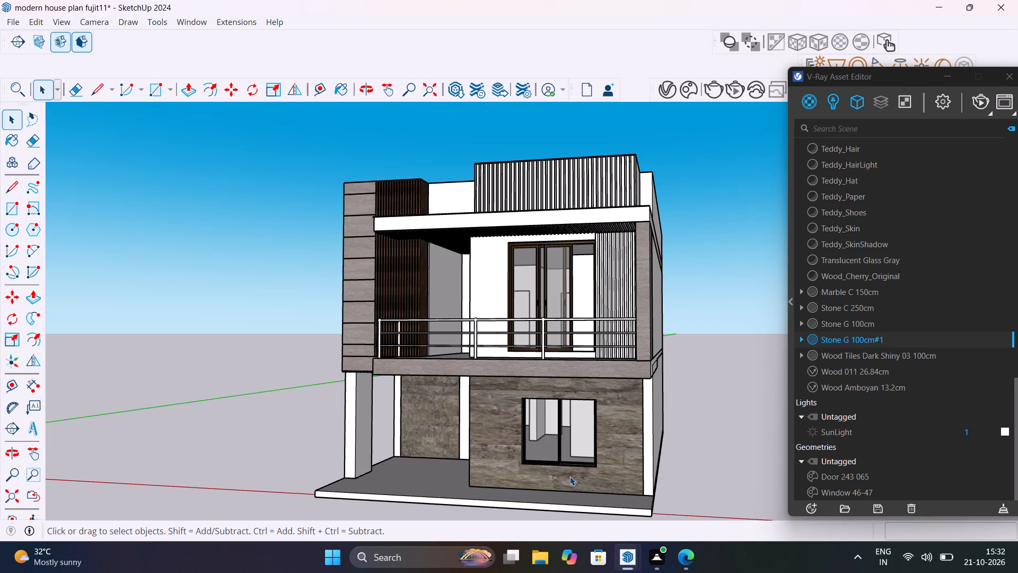
scroll(511, 432, "up", 3)
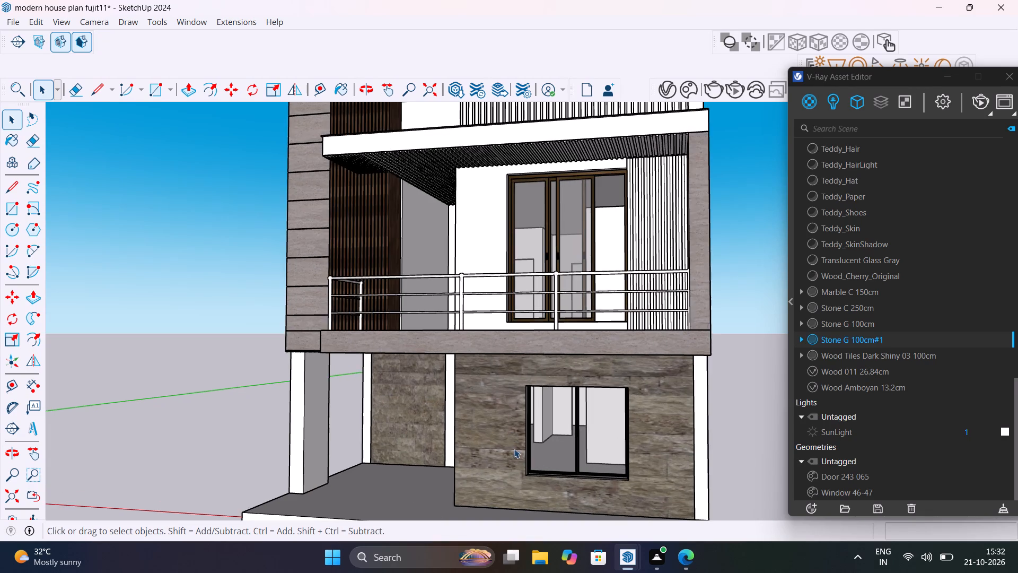
middle_click_drag(531, 452, 619, 468)
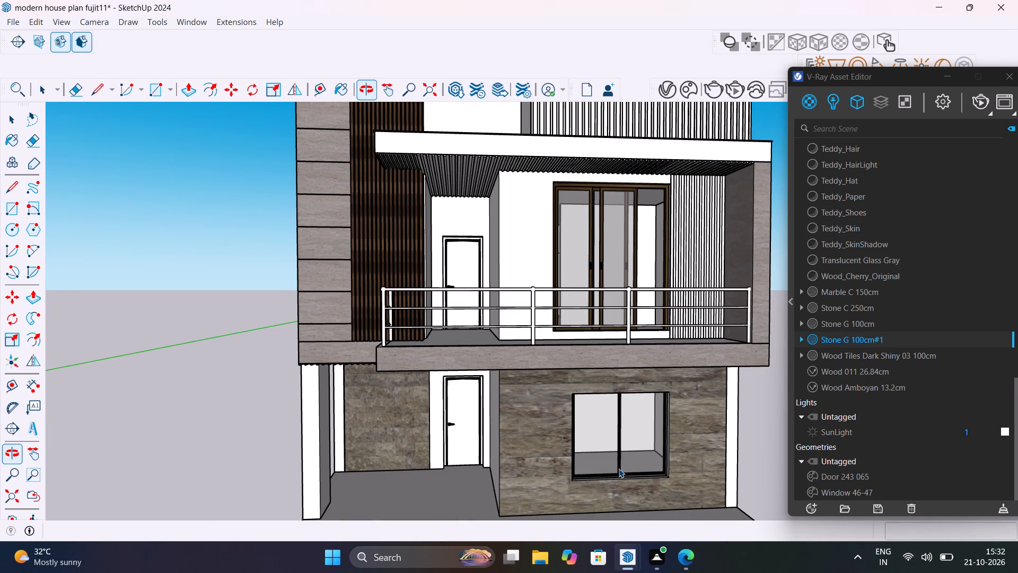
scroll(619, 468, "down", 3)
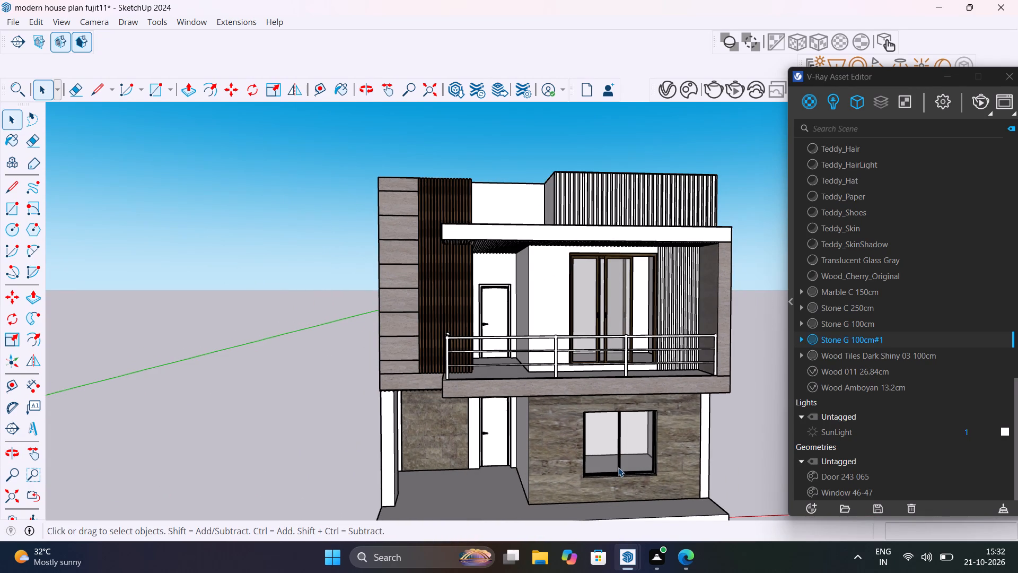
middle_click_drag(615, 465, 561, 420, "shift")
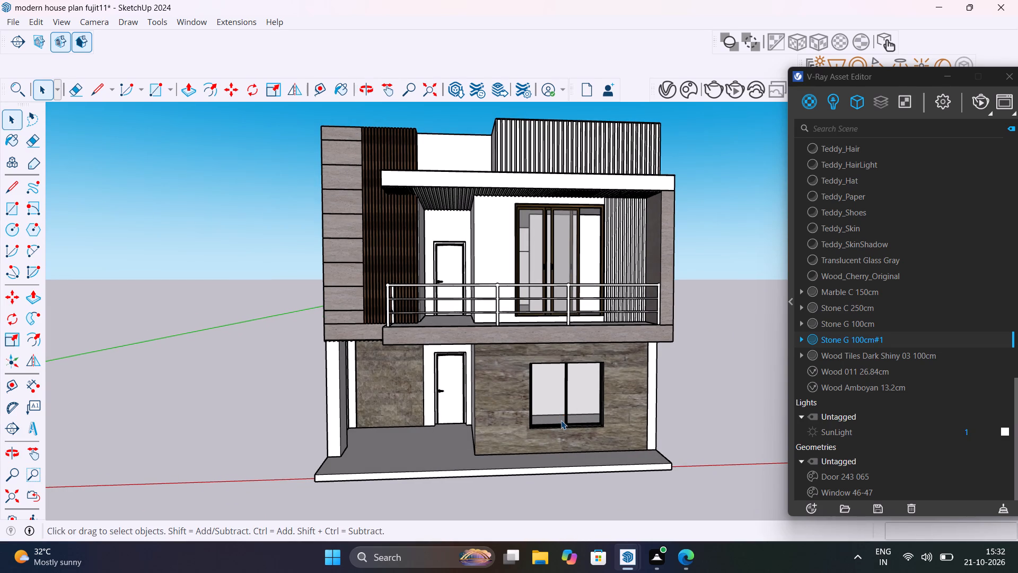
scroll(419, 422, "up", 8)
scroll(468, 444, "up", 1)
middle_click_drag(468, 443, 500, 432)
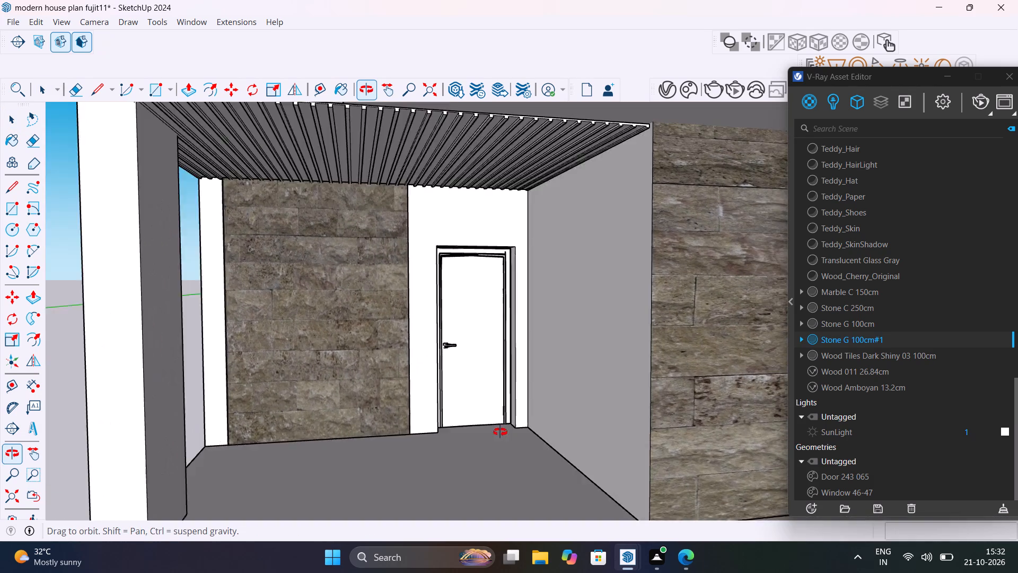
middle_click_drag(500, 432, 431, 448)
scroll(431, 449, "down", 12)
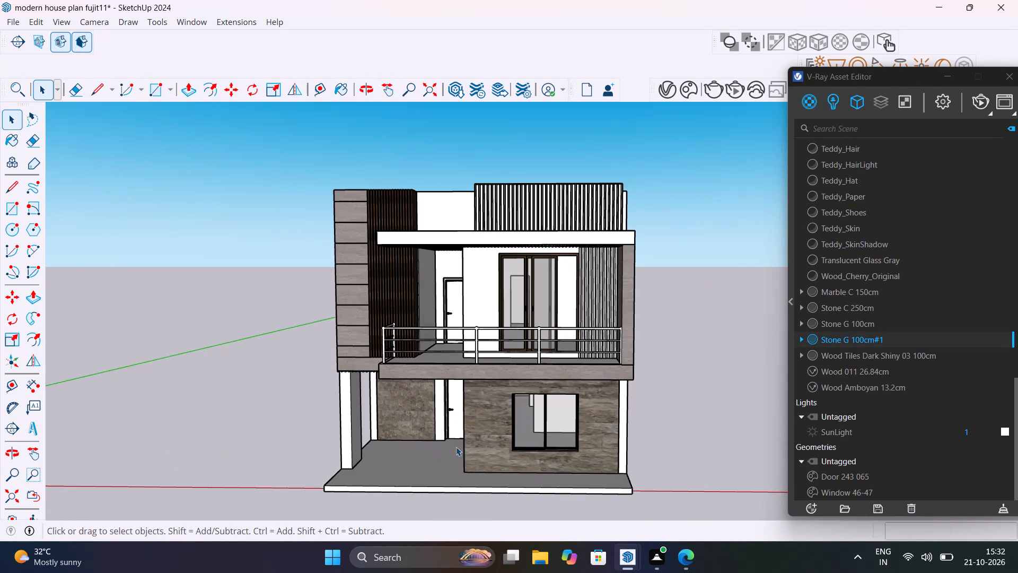
Render the full front view of the house with V-Ray, inspect the facade materials up close, stop the render and close it.
middle_click_drag(482, 435, 481, 415)
scroll(526, 414, "up", 1)
middle_click_drag(533, 426, 551, 435)
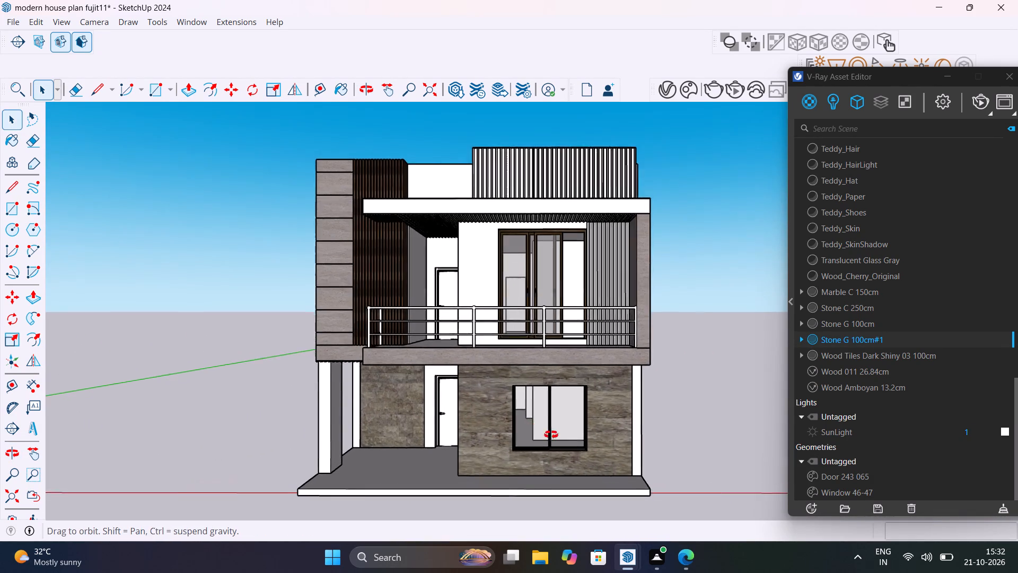
middle_click_drag(551, 435, 561, 442)
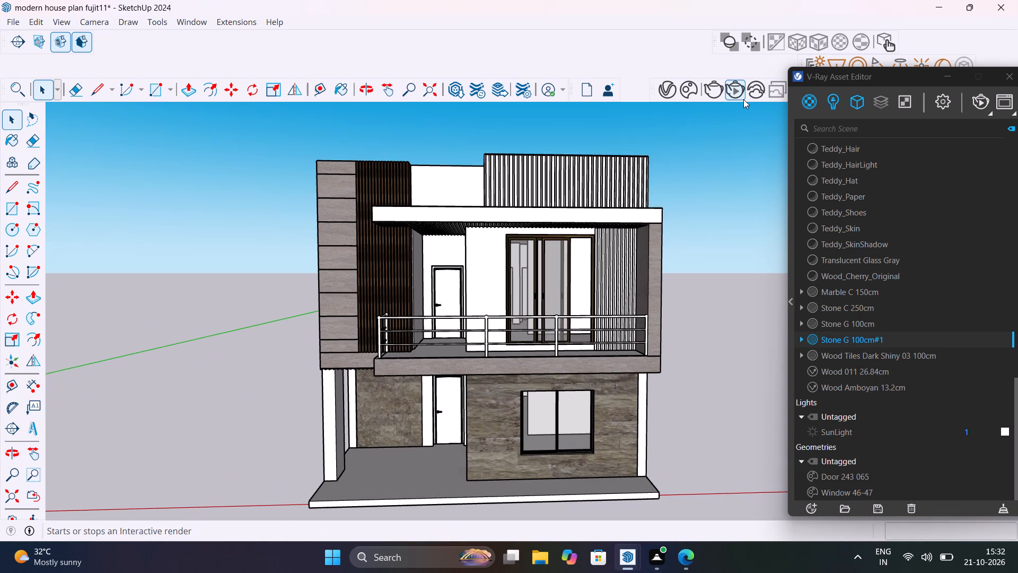
left_click(977, 99)
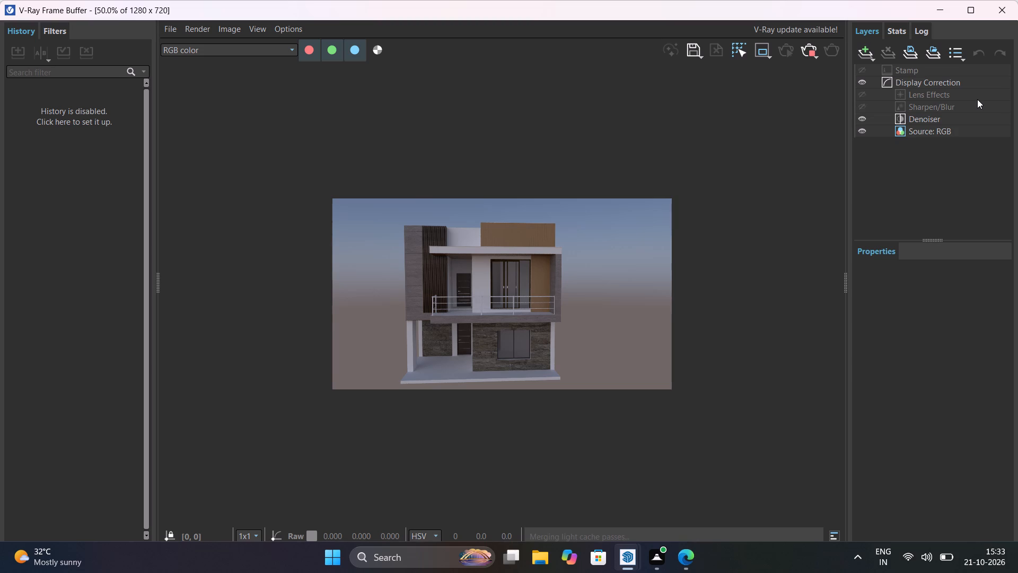
scroll(543, 275, "up", 2)
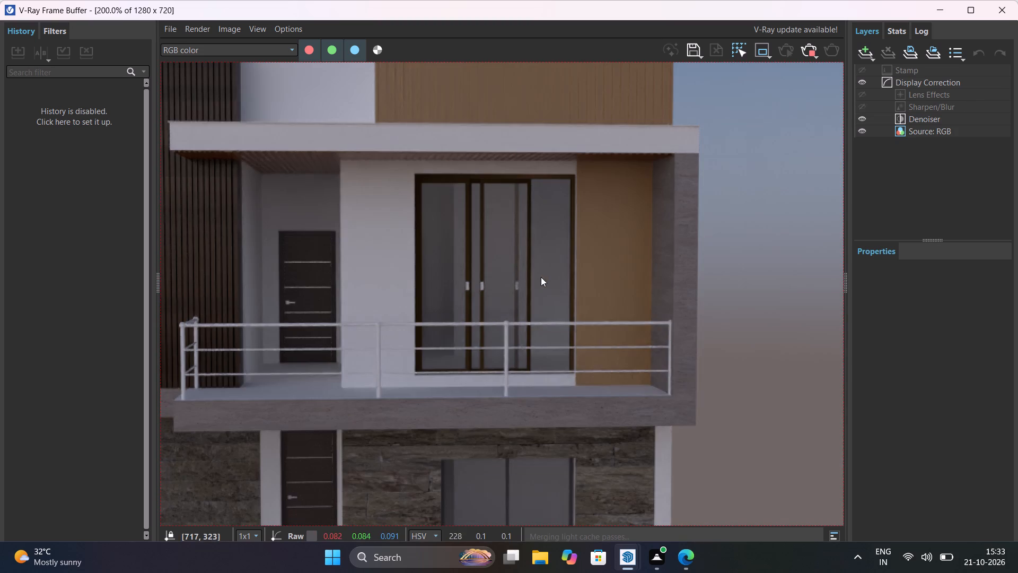
scroll(537, 279, "down", 1)
scroll(332, 298, "up", 2)
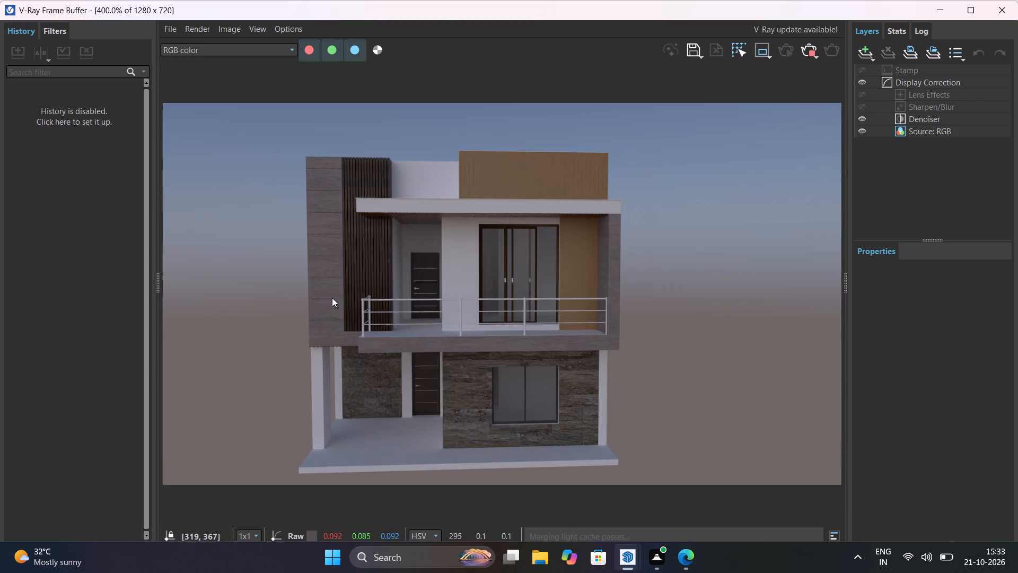
scroll(334, 298, "down", 1)
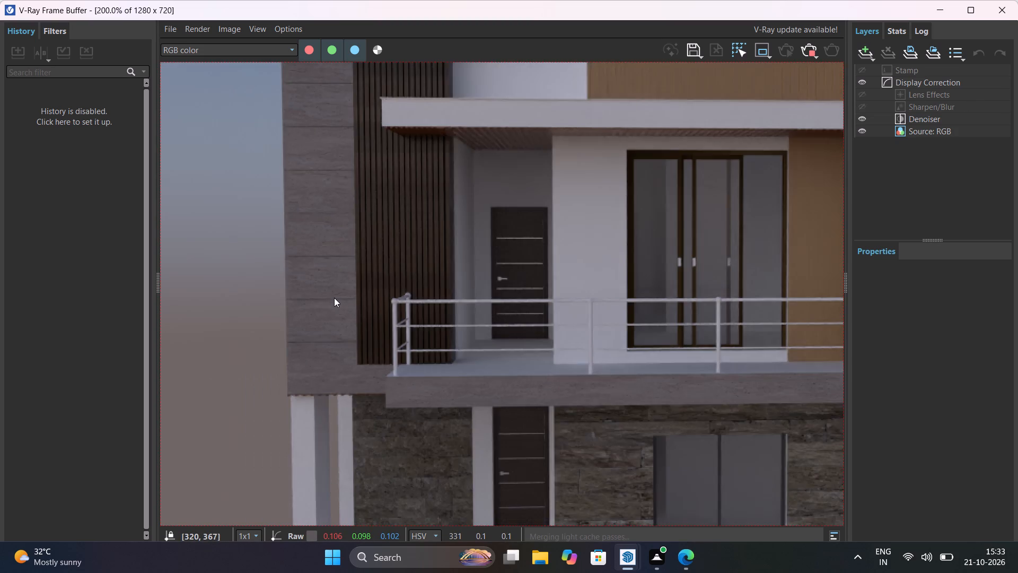
scroll(334, 298, "down", 1)
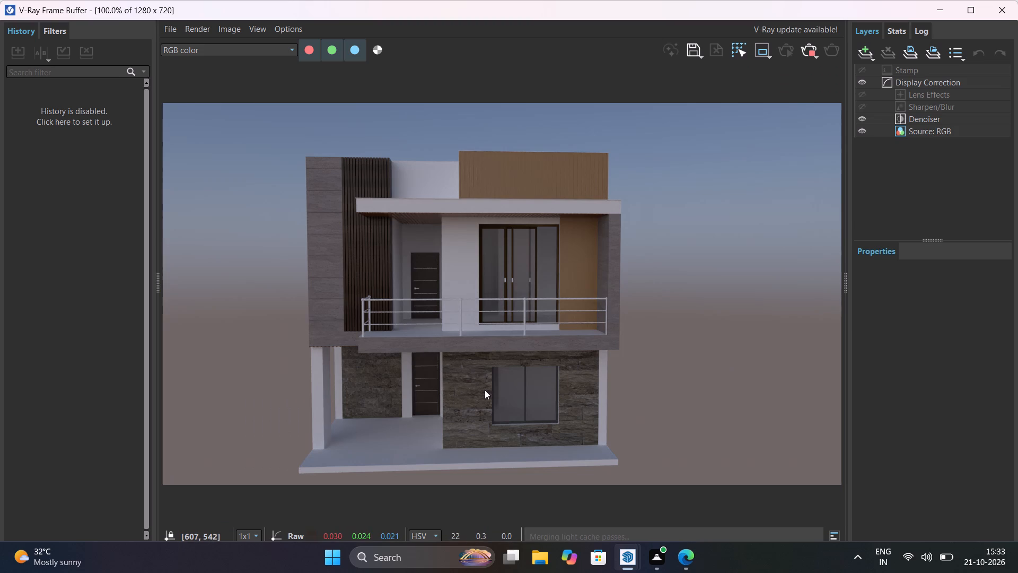
scroll(485, 390, "up", 1)
middle_click_drag(532, 384, 553, 390)
scroll(553, 391, "down", 1)
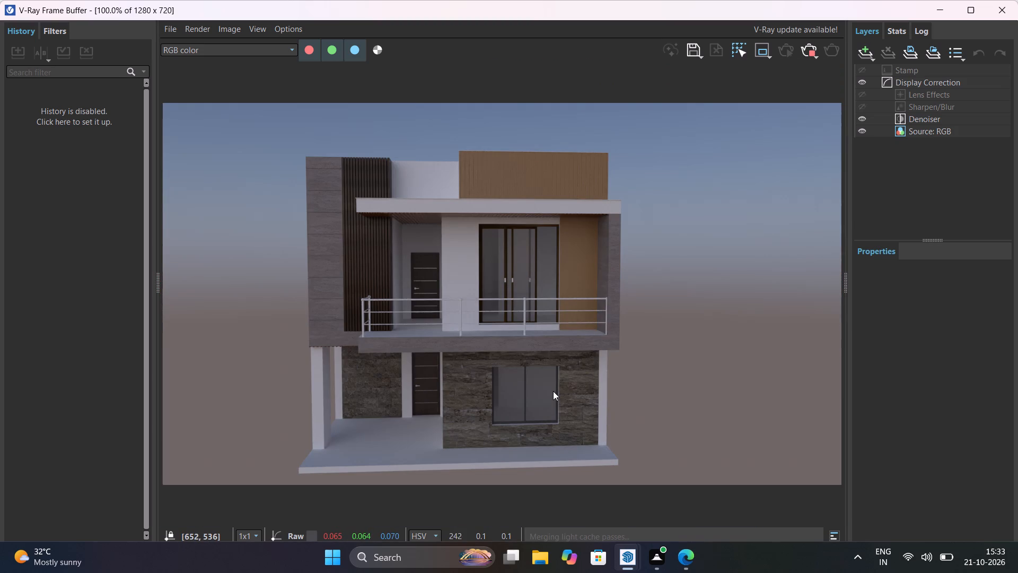
middle_click_drag(553, 390, 551, 315)
left_click(805, 53)
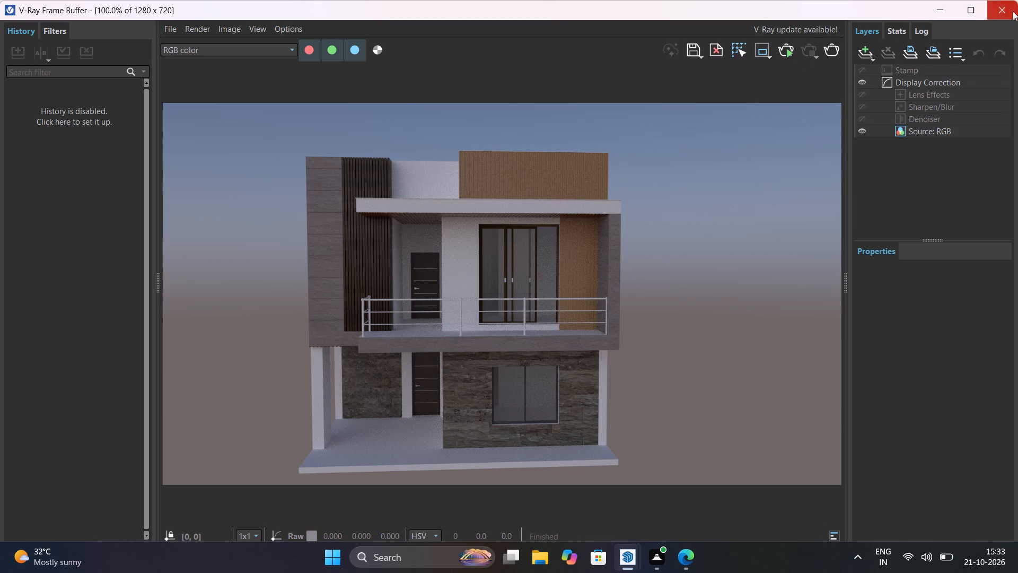
left_click(1000, 4)
Render a low-angle view of the facade, inspect the slatted ceilings and stone wall, stop the render and close it.
scroll(692, 216, "down", 1)
middle_click_drag(692, 214, 724, 122)
scroll(656, 164, "up", 3)
middle_click_drag(651, 174, 656, 159)
scroll(656, 159, "up", 1)
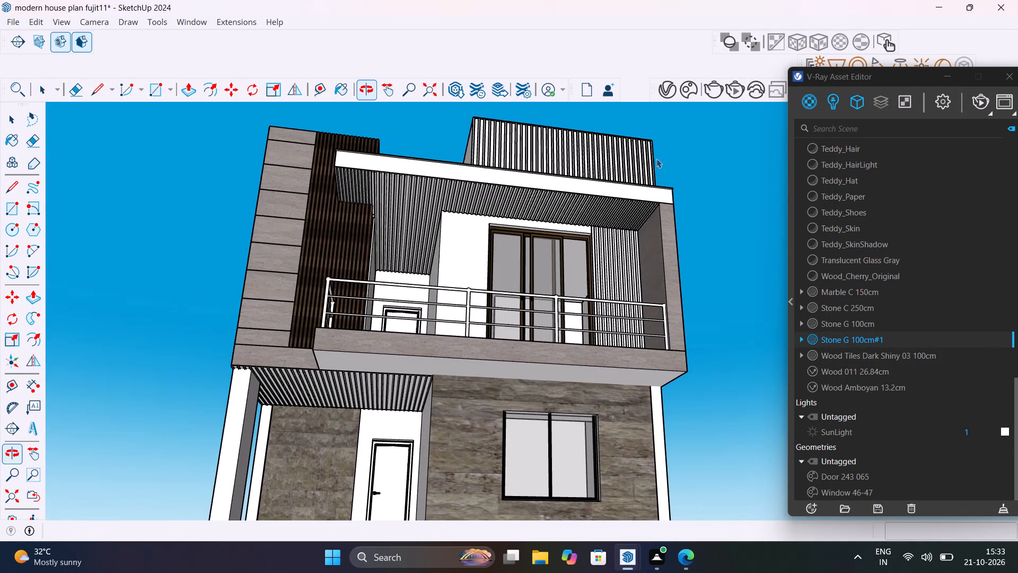
left_click(973, 103)
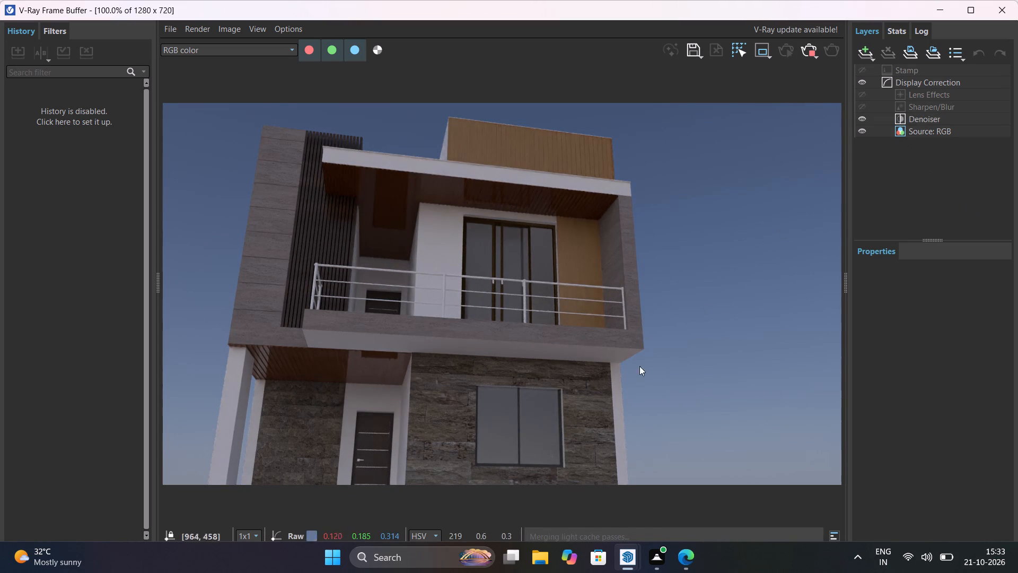
scroll(371, 380, "up", 4)
scroll(371, 380, "down", 2)
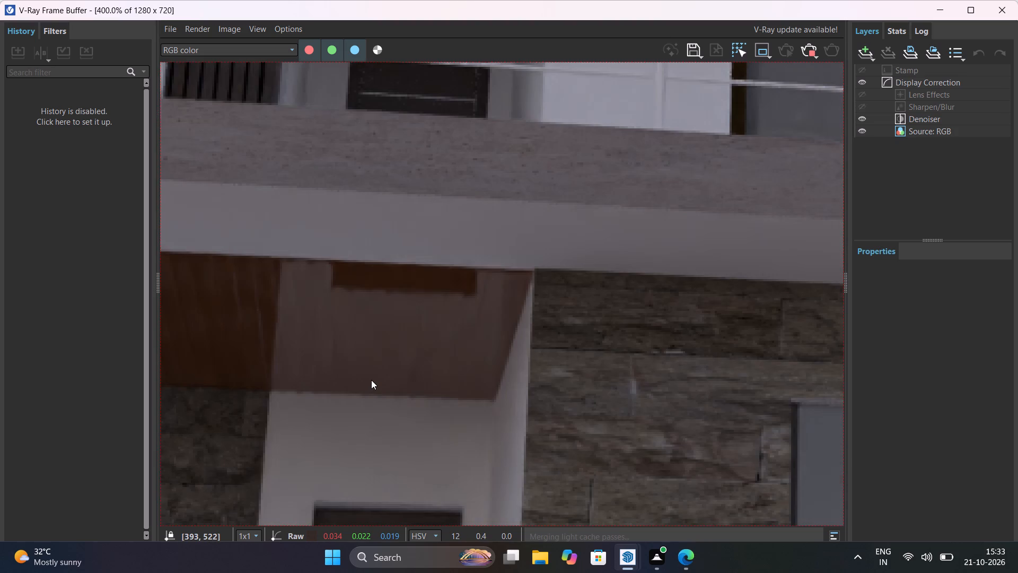
scroll(371, 380, "down", 2)
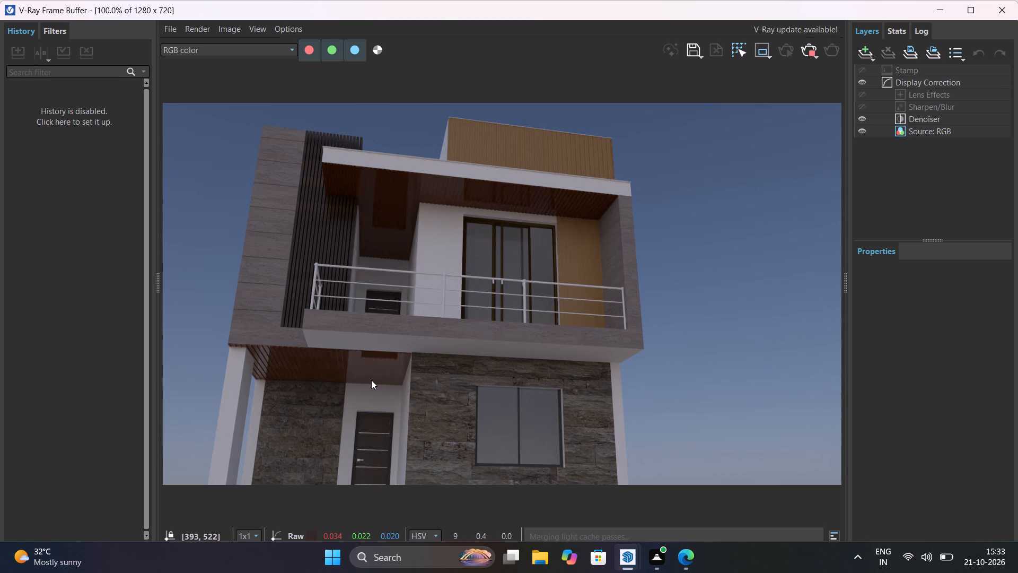
scroll(371, 380, "down", 1)
scroll(371, 380, "up", 1)
scroll(424, 378, "down", 1)
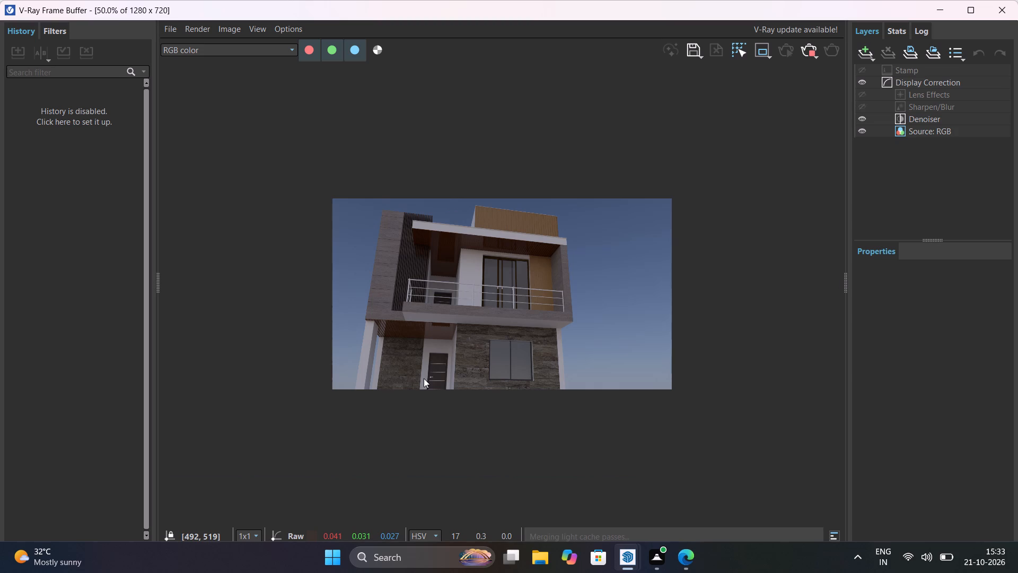
middle_click_drag(475, 383, 467, 429)
scroll(528, 353, "up", 2)
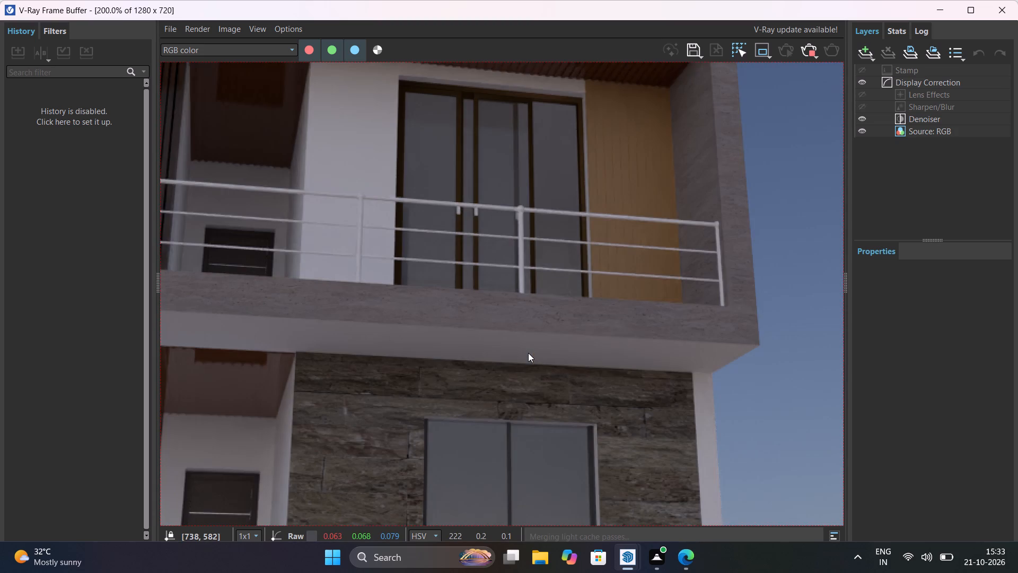
scroll(528, 353, "down", 1)
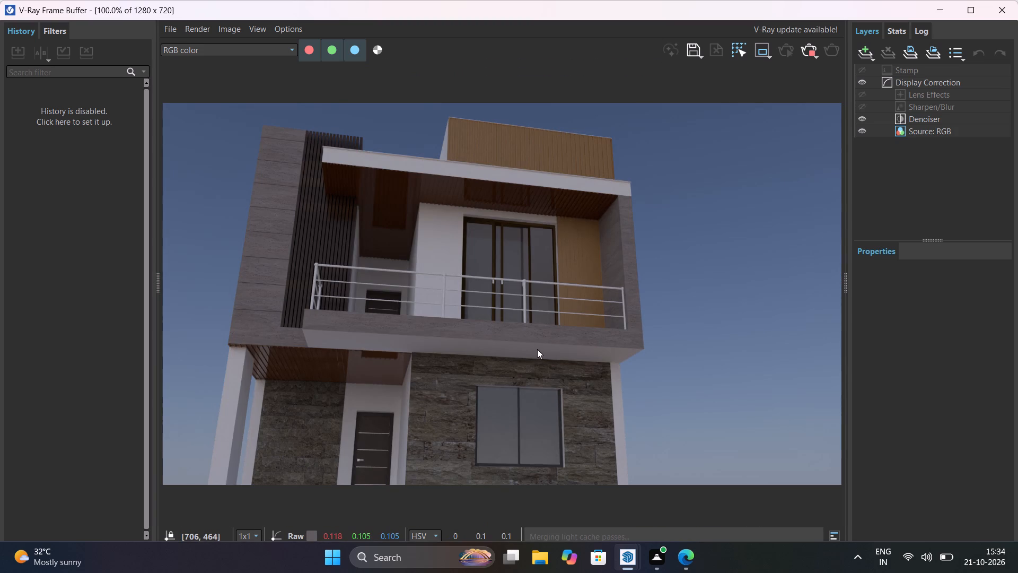
left_click(810, 53)
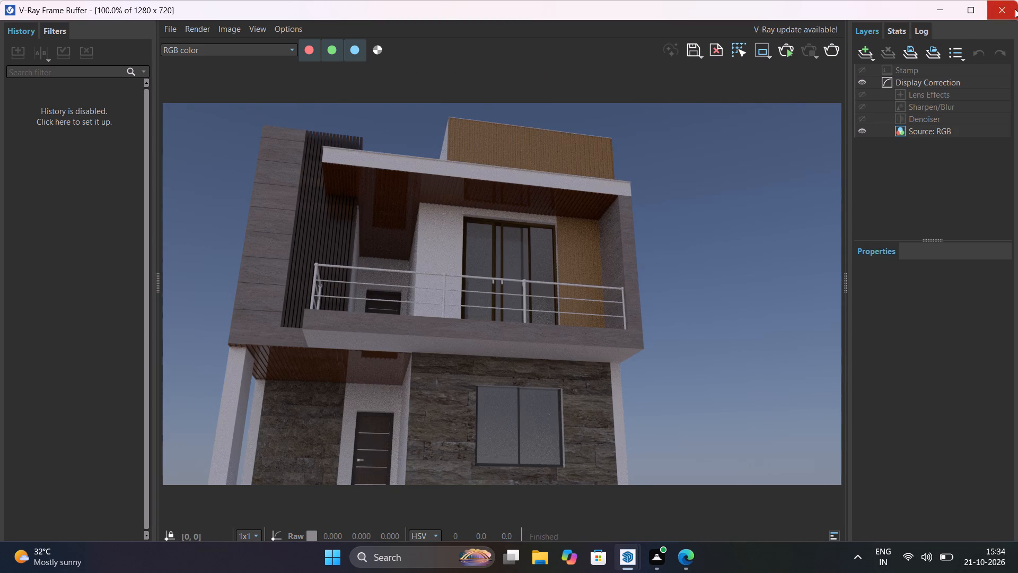
left_click(1015, 8)
Examine the house's cladding from the side and front, including the balcony and ground-floor stone walls.
scroll(699, 261, "down", 4)
middle_click_drag(696, 273, 677, 406)
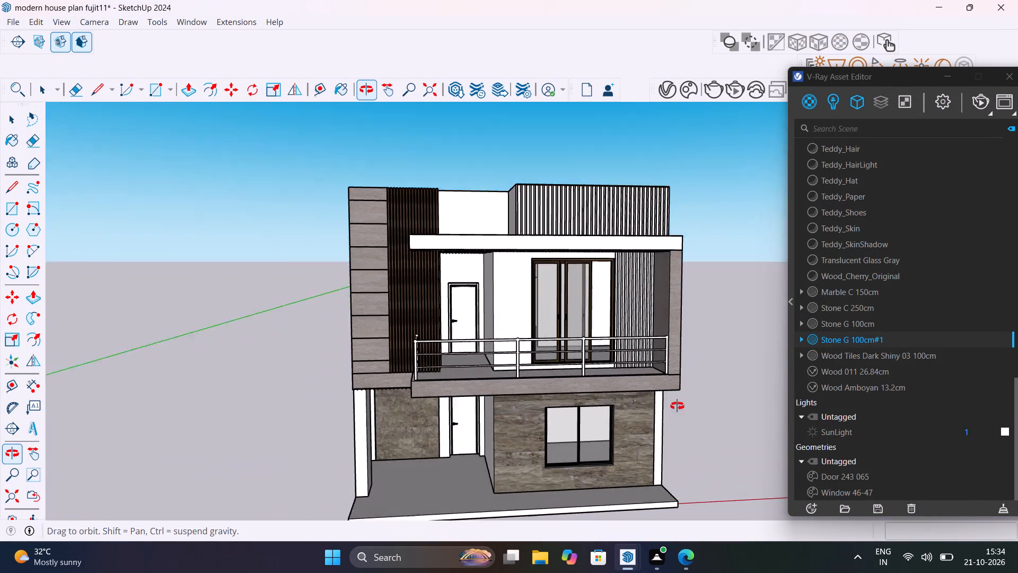
middle_click_drag(677, 406, 677, 412)
scroll(677, 413, "up", 3)
middle_click_drag(673, 424, 882, 368)
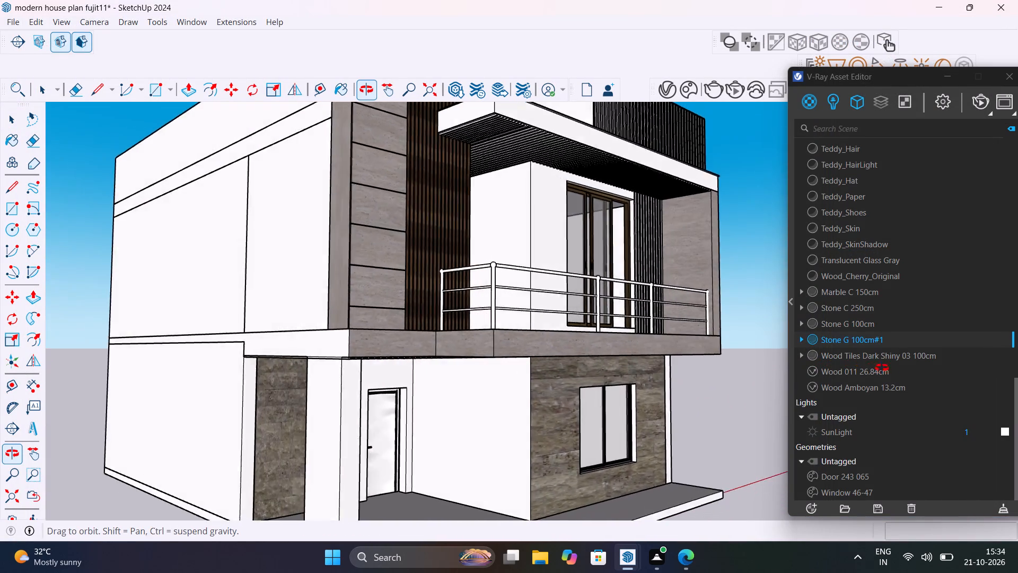
middle_click_drag(882, 368, 589, 413)
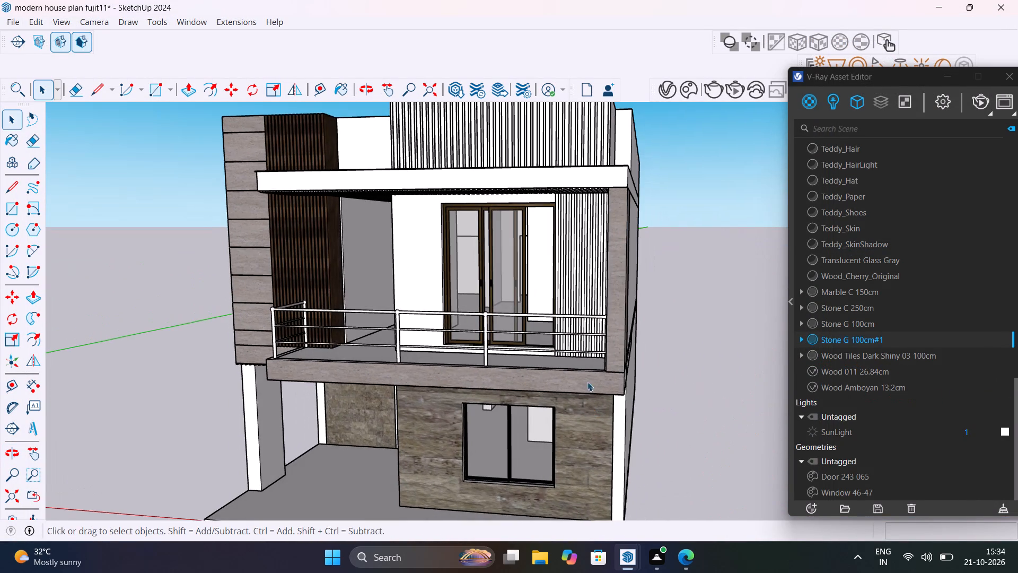
scroll(585, 368, "up", 2)
scroll(640, 375, "down", 4)
middle_click_drag(652, 379, 719, 363)
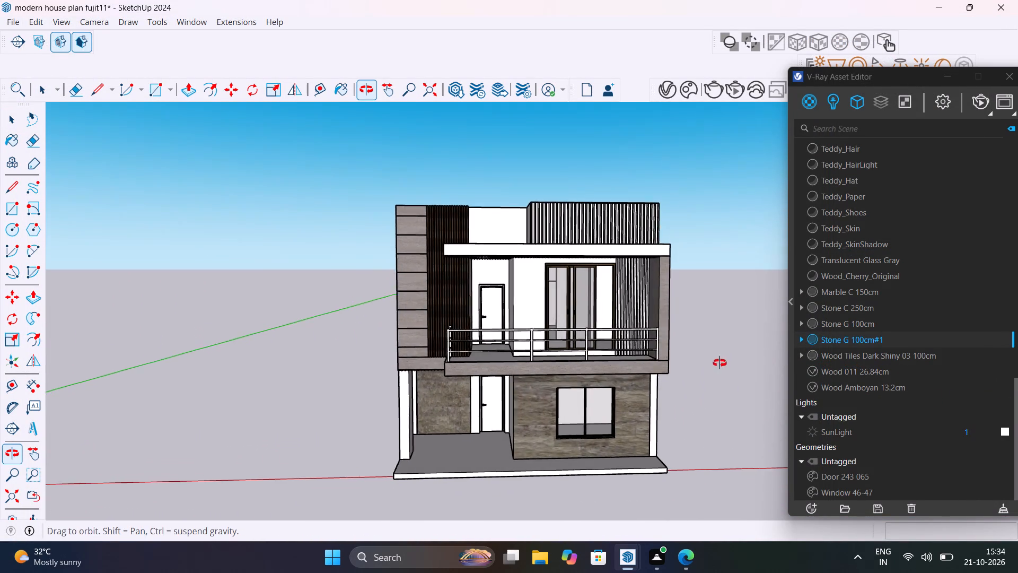
Examine the slatted ceiling under the balcony's roof canopy, up to where it meets the stone-clad side wall.
middle_click_drag(719, 363, 728, 369)
scroll(515, 275, "up", 6)
middle_click_drag(537, 241, 537, 240)
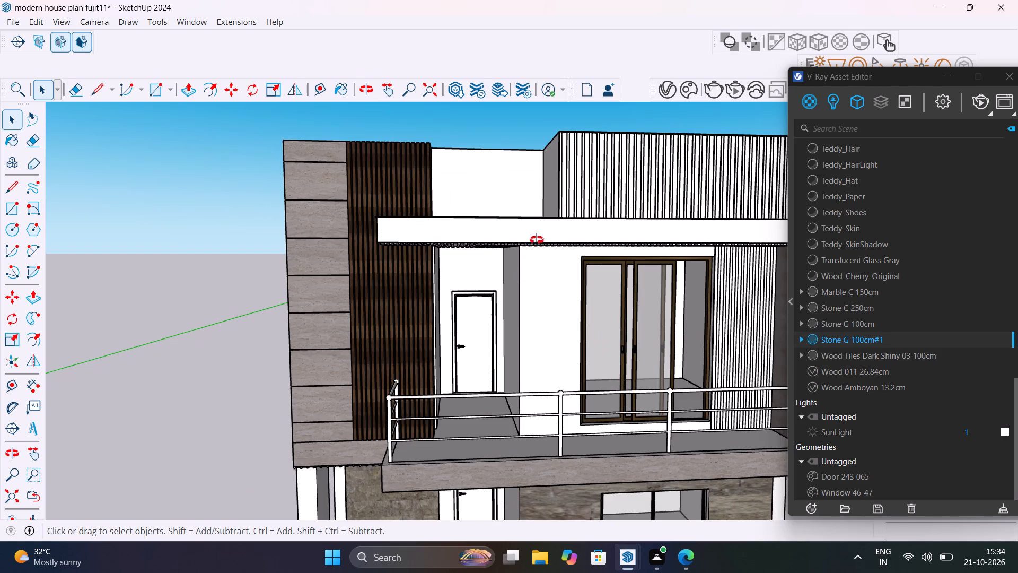
middle_click_drag(537, 240, 633, 179)
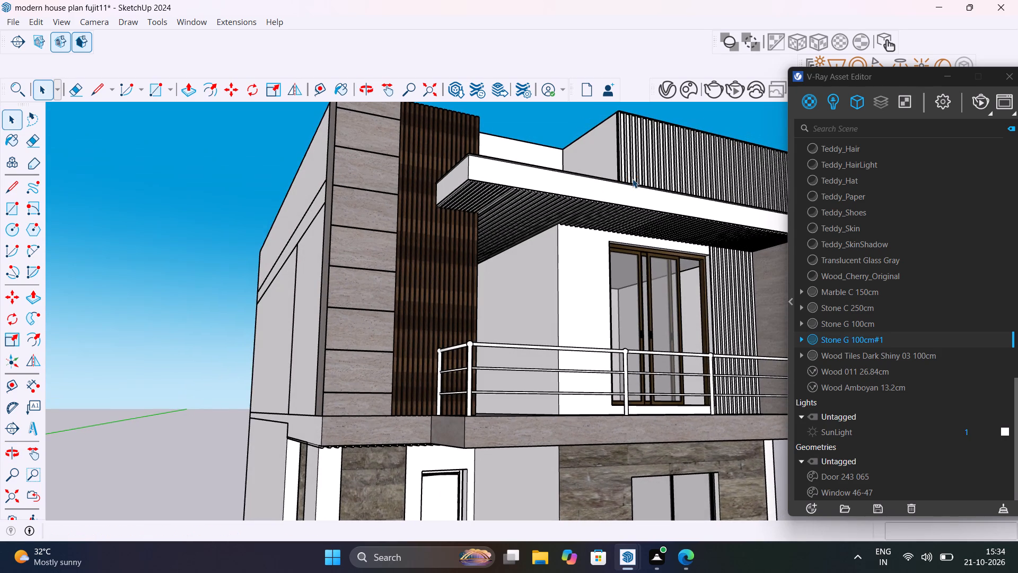
middle_click_drag(633, 180, 574, 291, "shift")
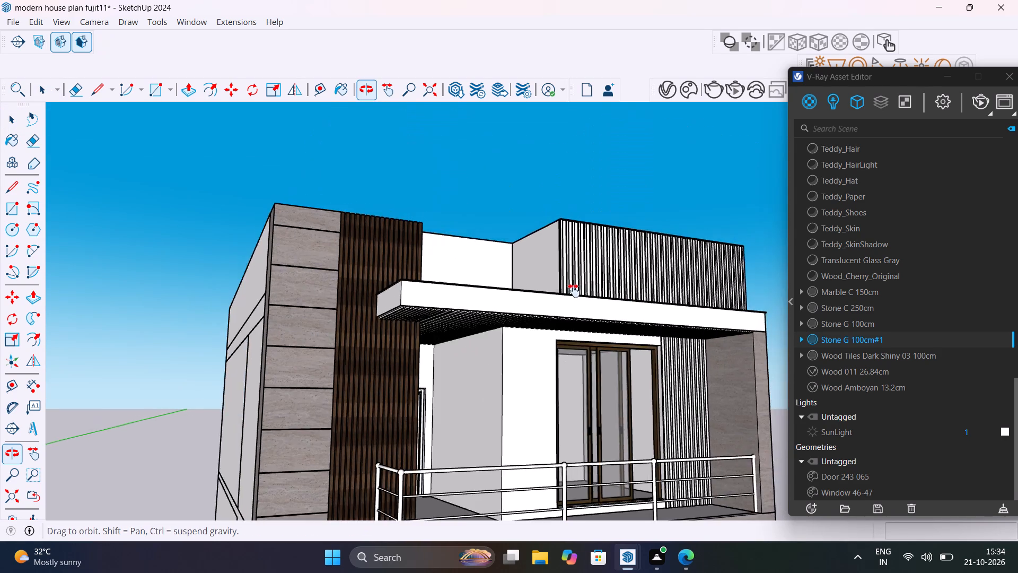
middle_click_drag(574, 291, 647, 214, "shift")
scroll(707, 325, "up", 5)
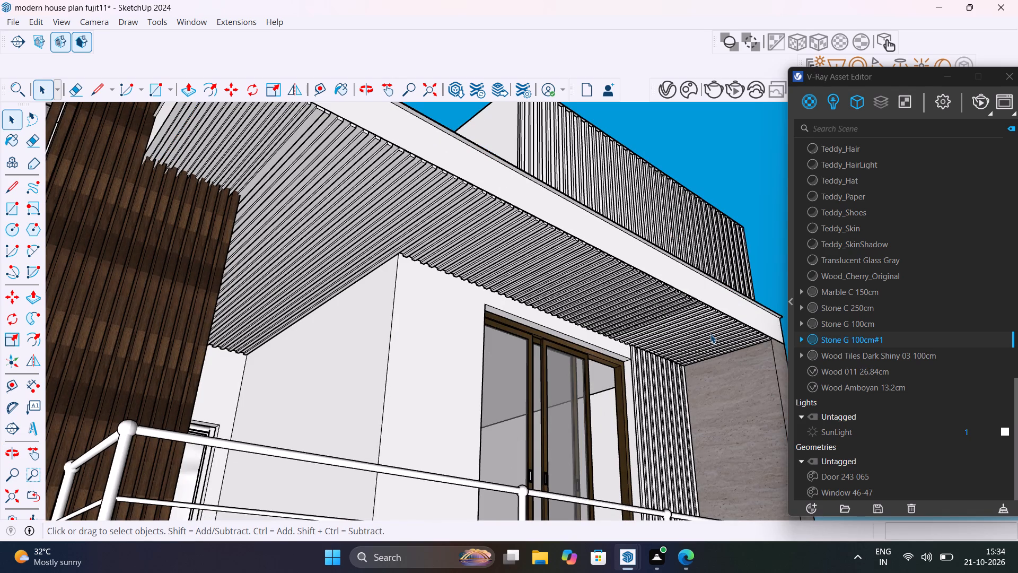
middle_click_drag(611, 316, 705, 346)
scroll(714, 362, "up", 11)
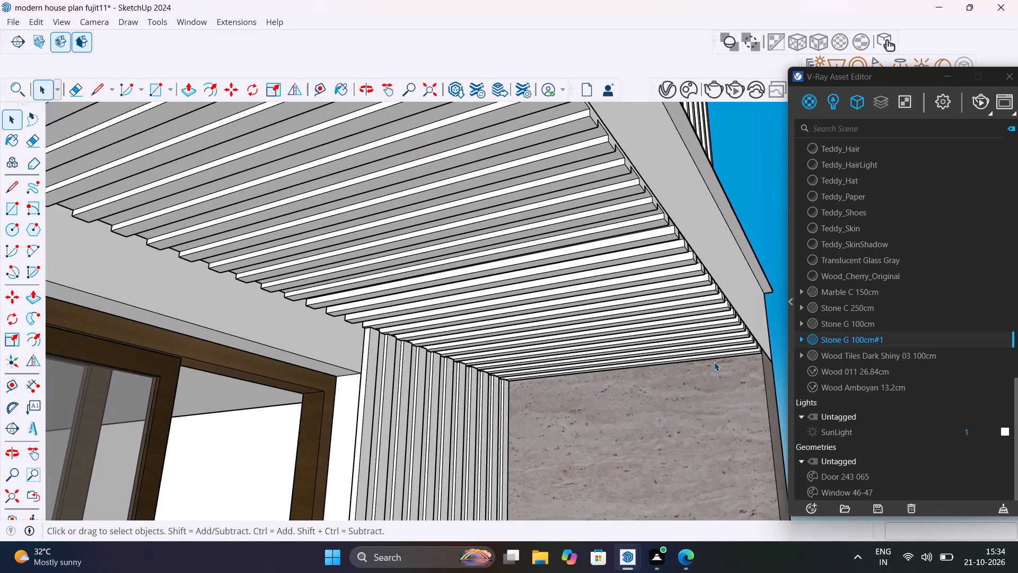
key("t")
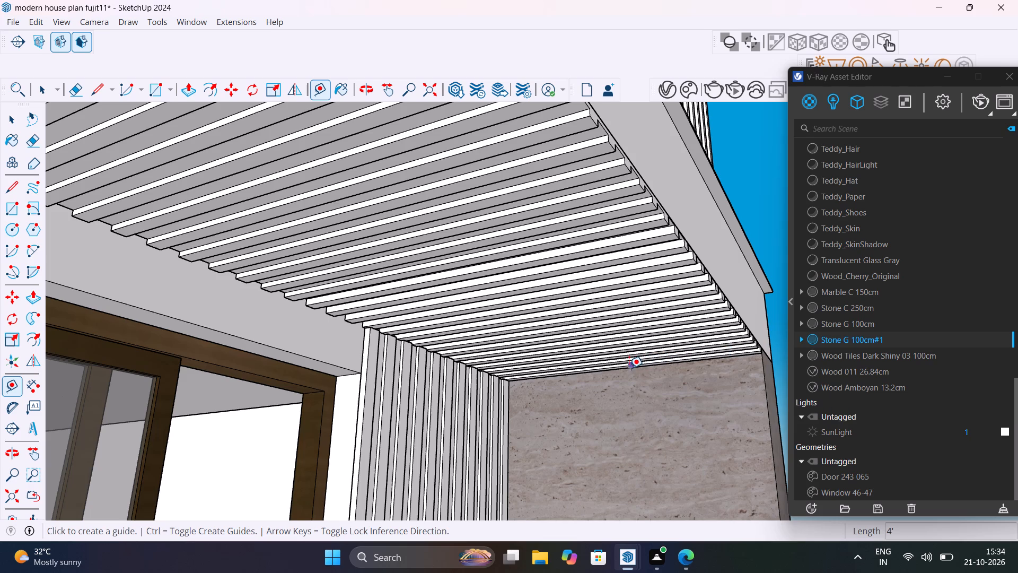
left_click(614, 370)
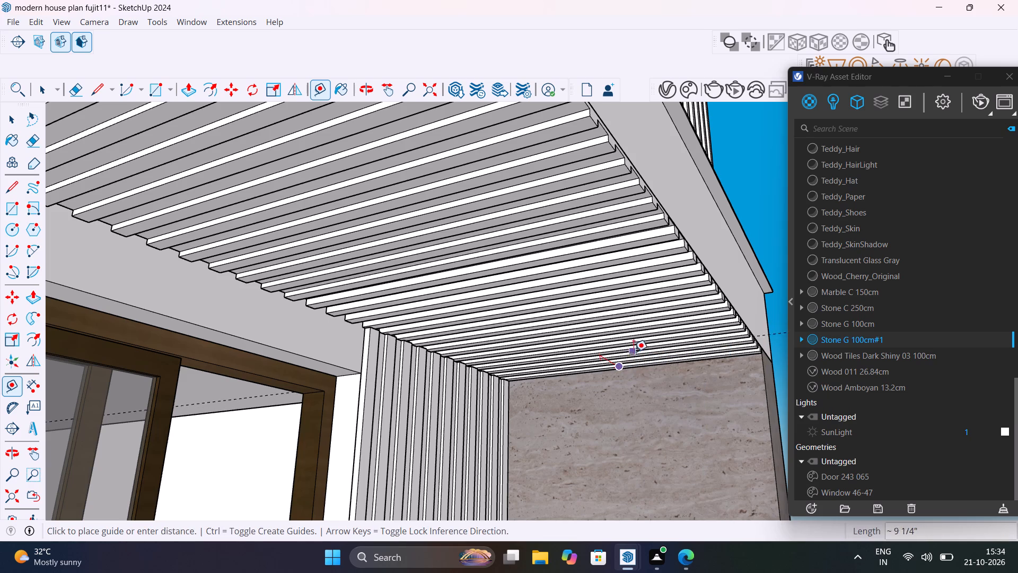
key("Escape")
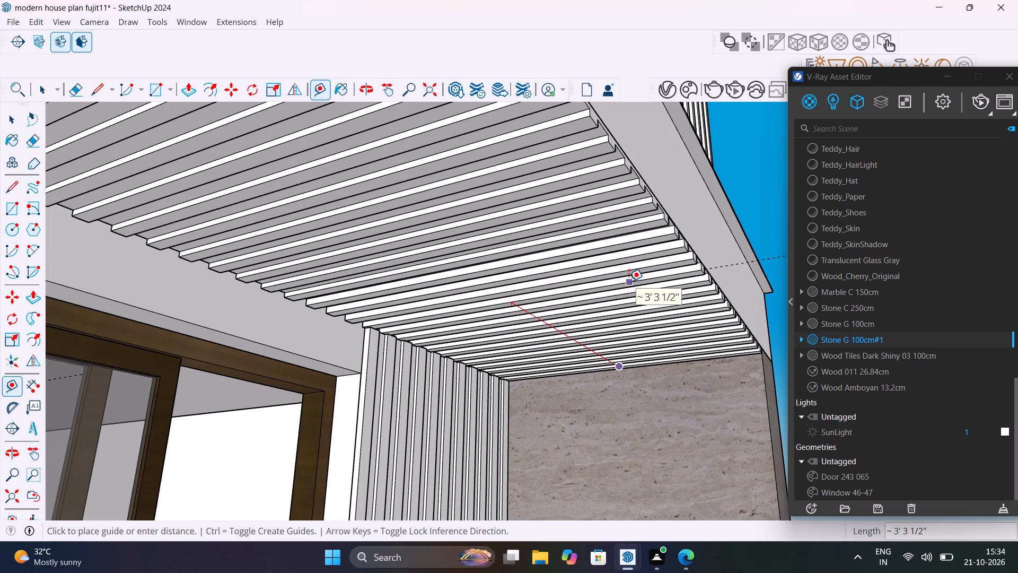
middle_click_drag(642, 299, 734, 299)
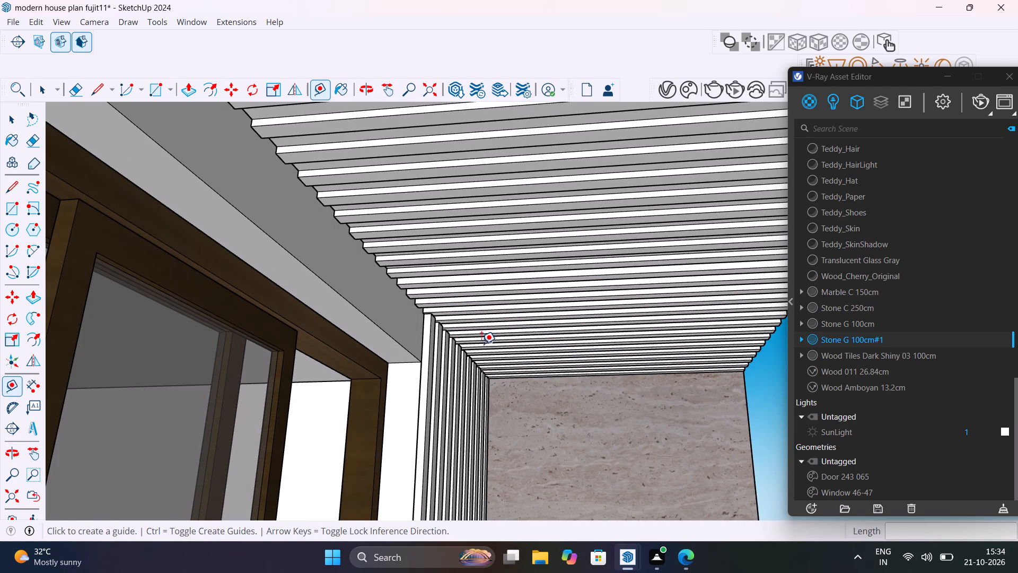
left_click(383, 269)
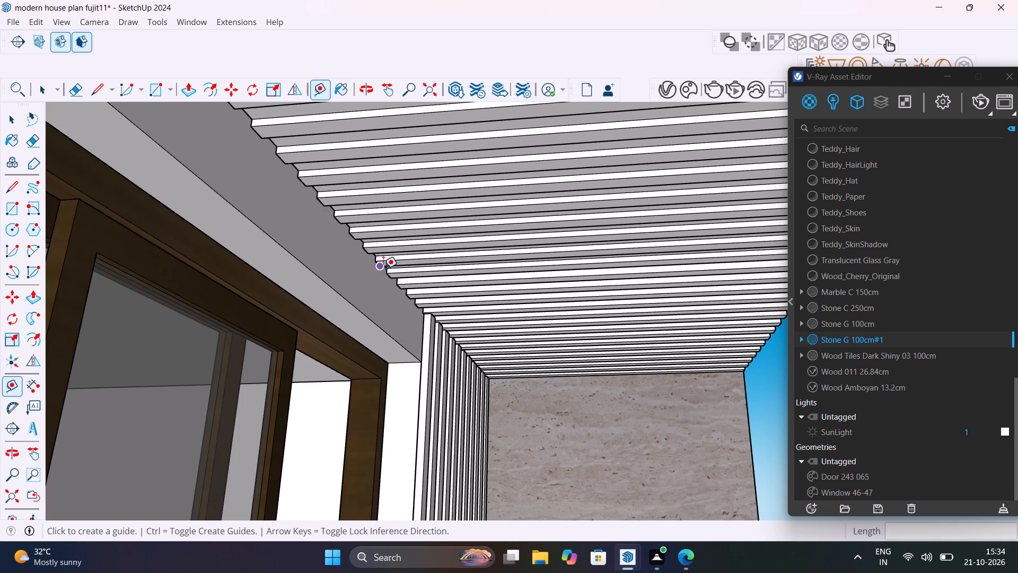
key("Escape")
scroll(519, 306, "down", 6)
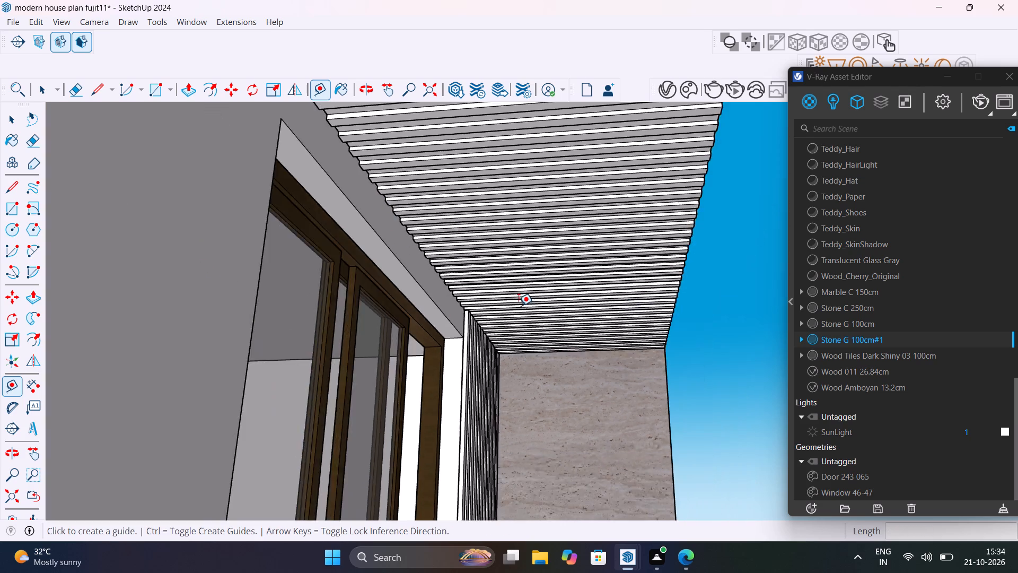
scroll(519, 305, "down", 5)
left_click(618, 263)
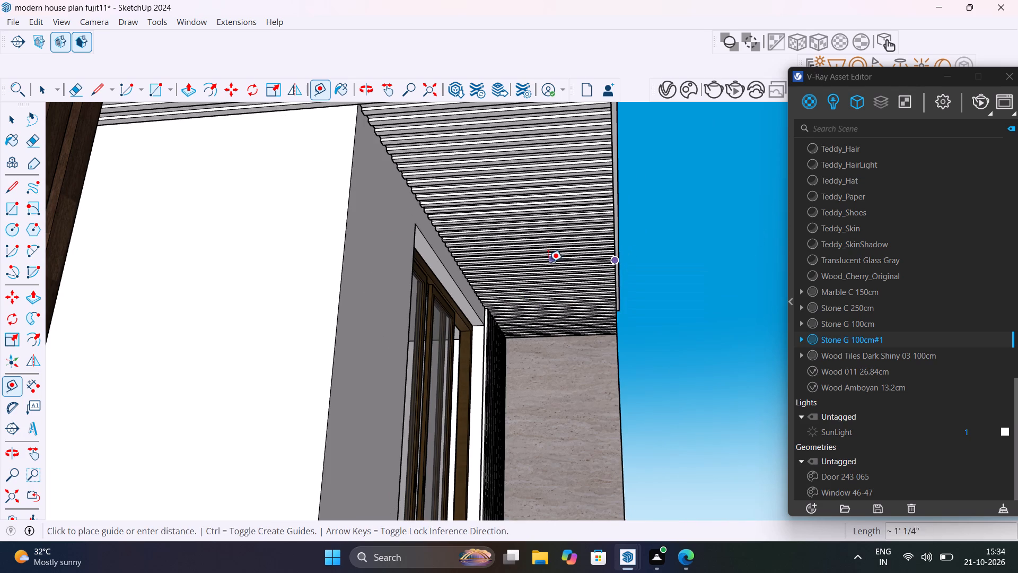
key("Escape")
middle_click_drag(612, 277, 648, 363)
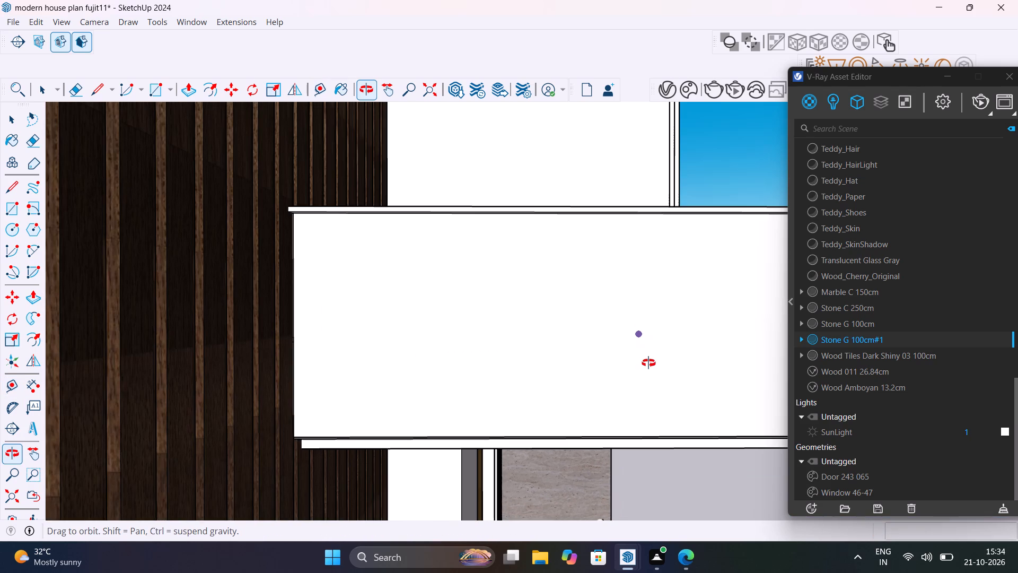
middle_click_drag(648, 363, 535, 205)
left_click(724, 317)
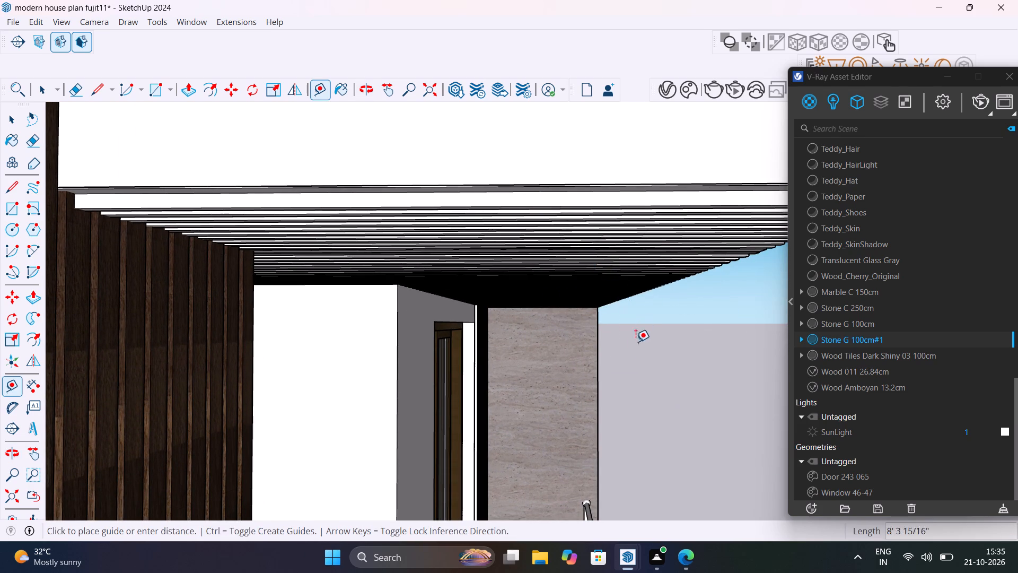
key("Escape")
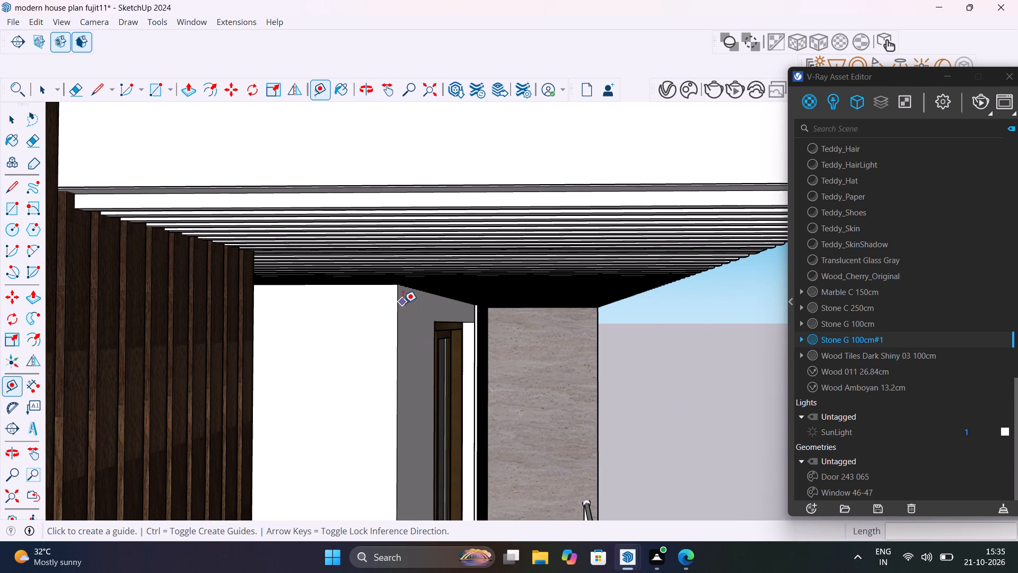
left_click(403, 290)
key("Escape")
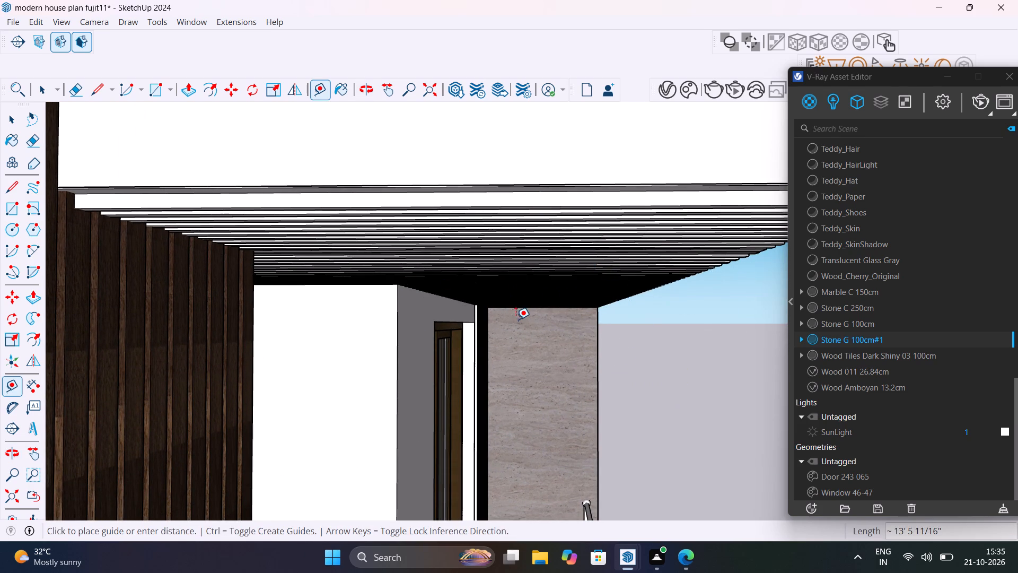
Place a guide line lengthwise along the middle of the balcony's slatted ceiling, offset about 10' 1" from the wall's base edge.
scroll(539, 327, "down", 5)
middle_click_drag(588, 346, 591, 401)
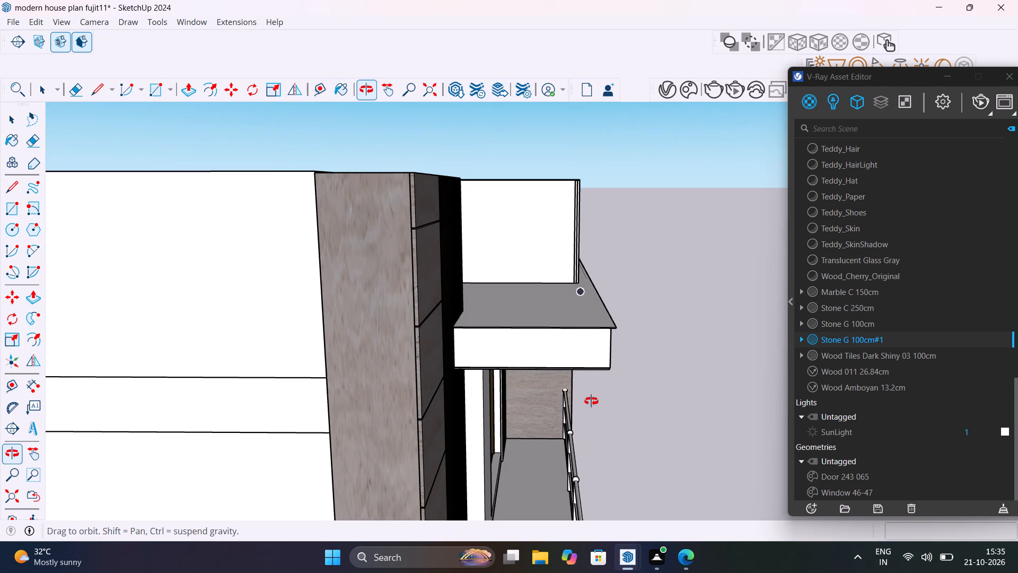
middle_click_drag(591, 401, 599, 325)
left_click_drag(505, 355, 505, 355)
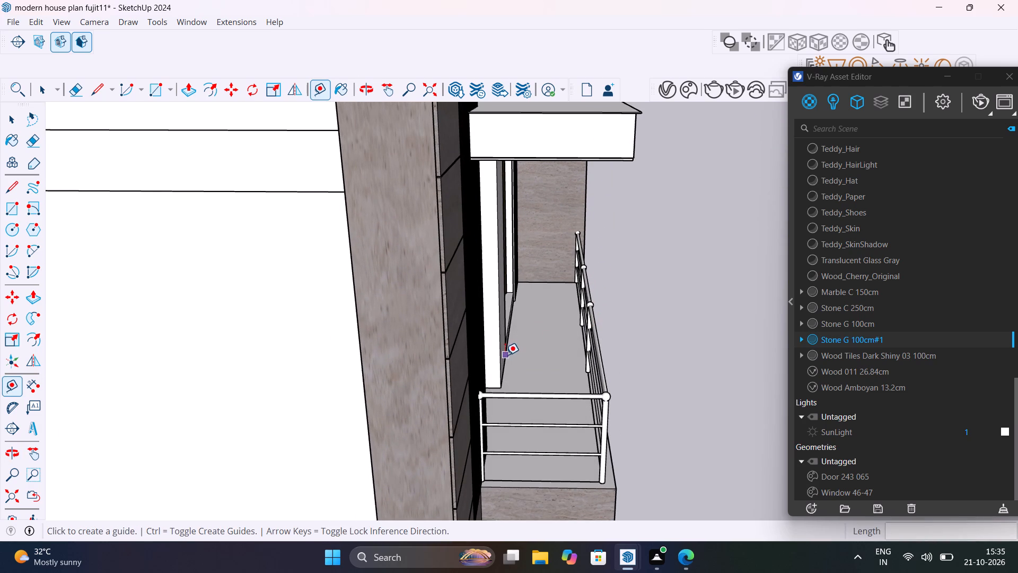
left_click_drag(505, 355, 525, 355)
middle_click_drag(550, 286, 552, 266)
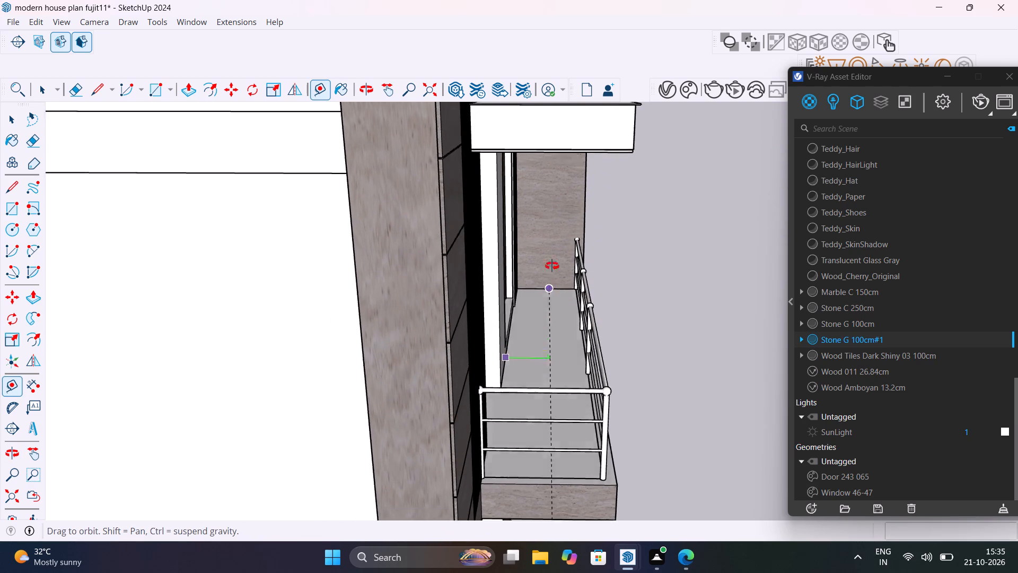
middle_click_drag(552, 266, 562, 203)
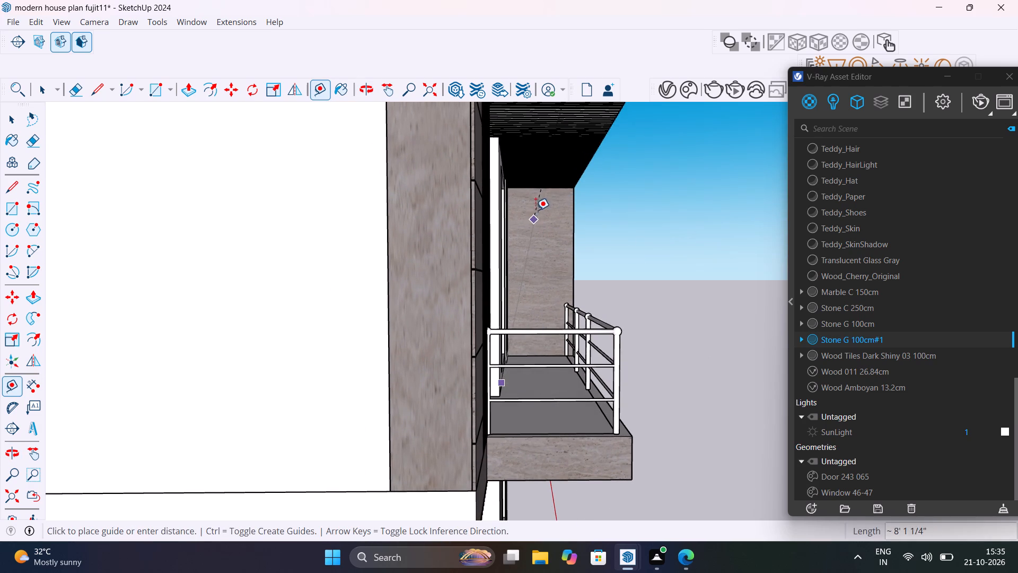
scroll(538, 189, "up", 15)
middle_click_drag(554, 196, 568, 147)
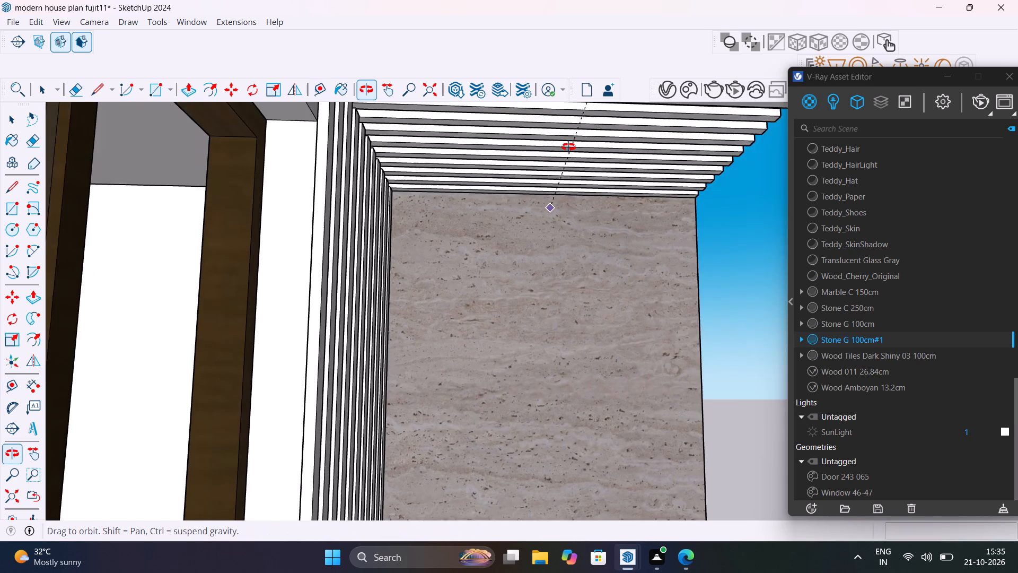
middle_click_drag(568, 147, 582, 90)
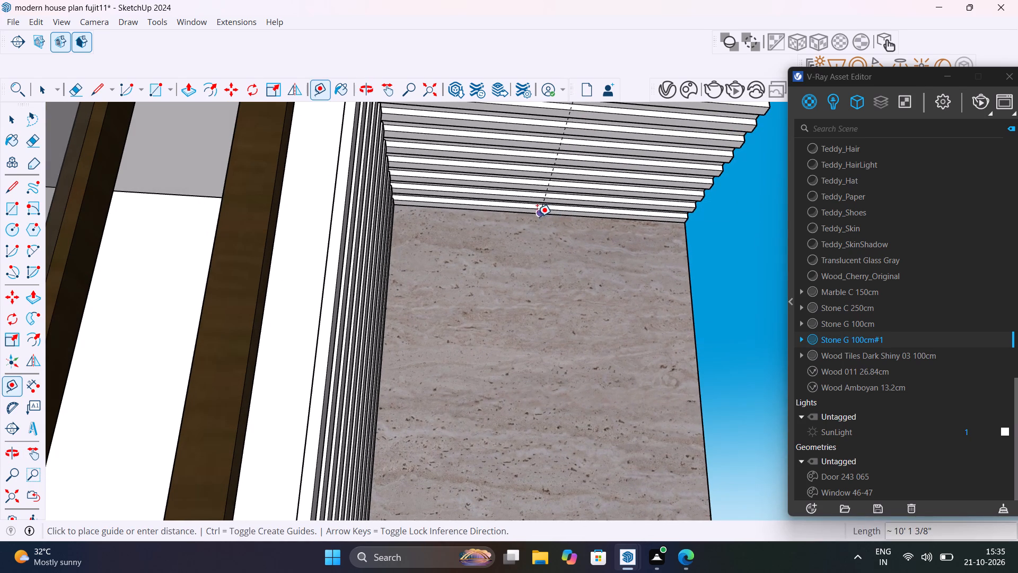
left_click(536, 214)
scroll(540, 225, "down", 5)
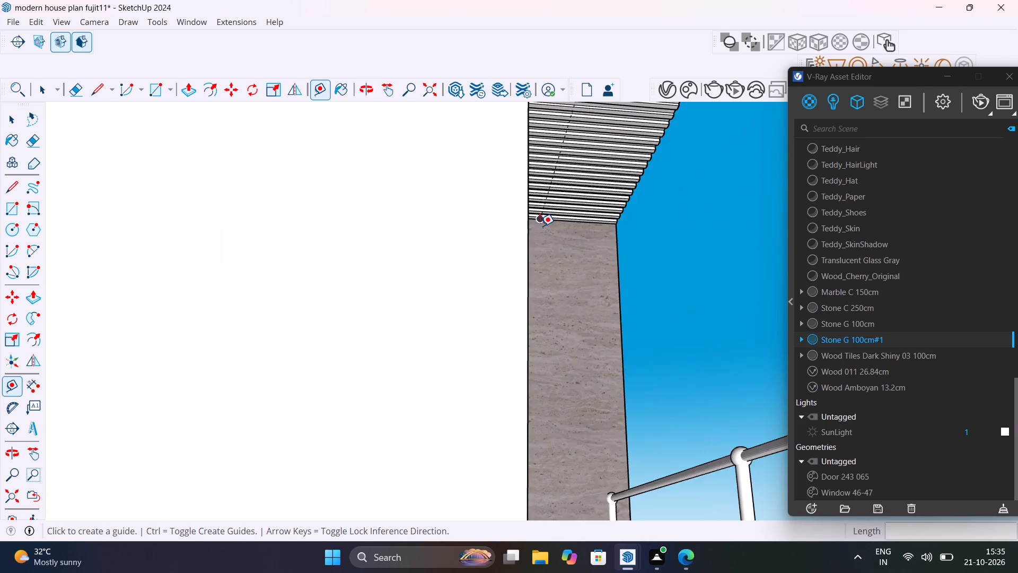
scroll(540, 226, "down", 8)
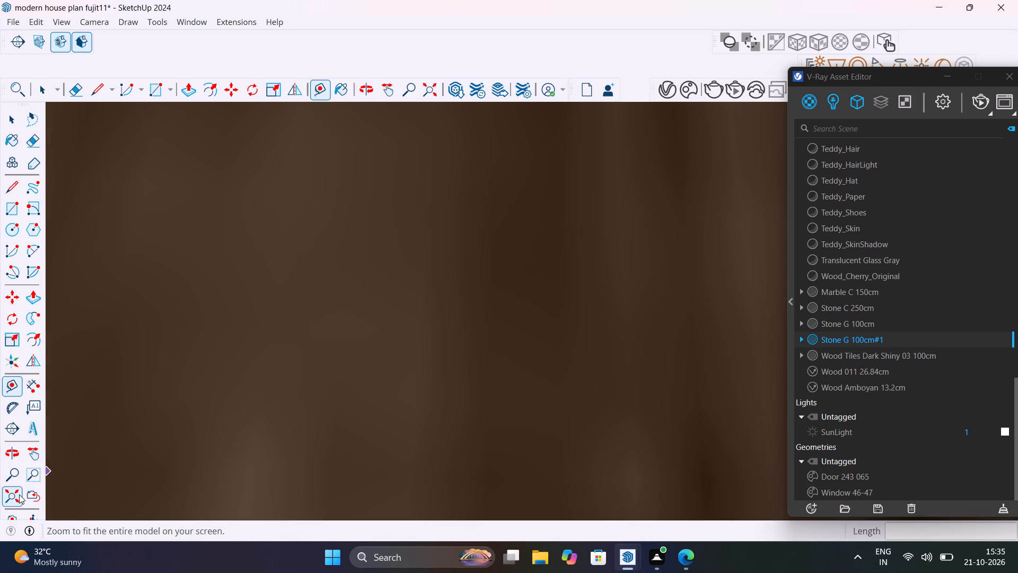
left_click(19, 494)
key("space")
Move the V-Ray Asset Editor clear of the V-Ray light tools and the balcony's slatted ceiling.
middle_click_drag(466, 328, 440, 401, "shift")
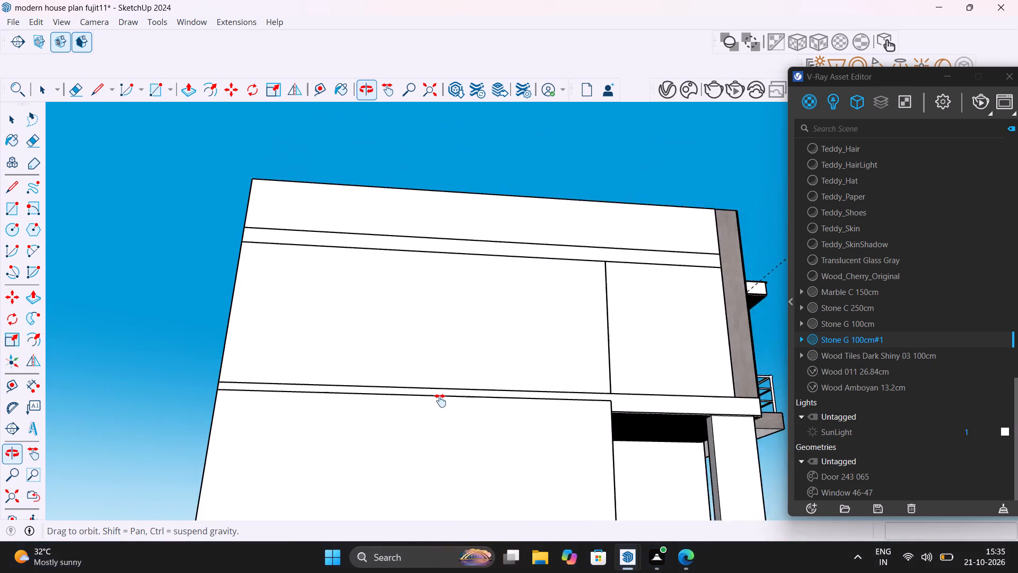
middle_click_drag(440, 401, 355, 501, "shift")
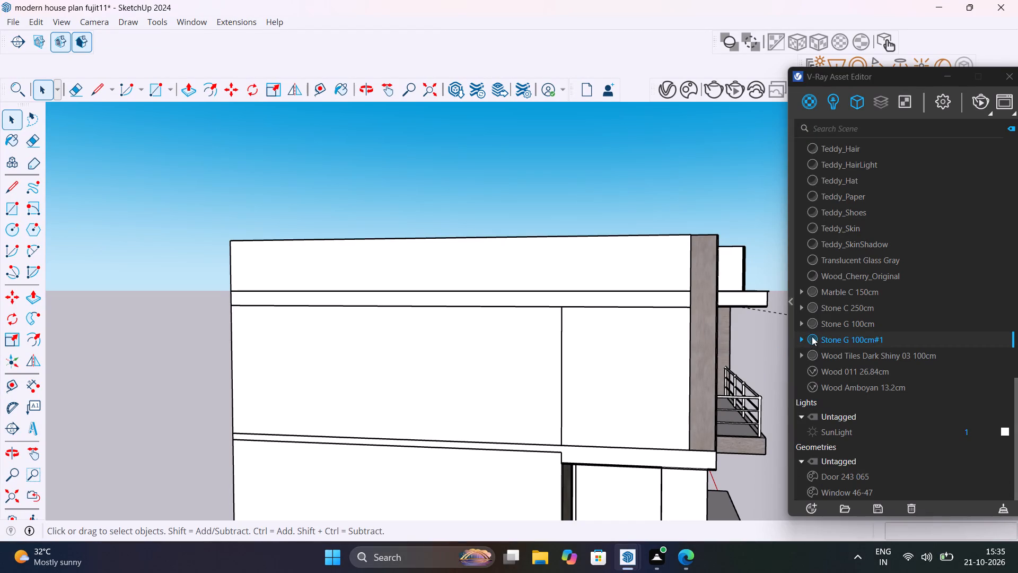
middle_click_drag(754, 375, 647, 341)
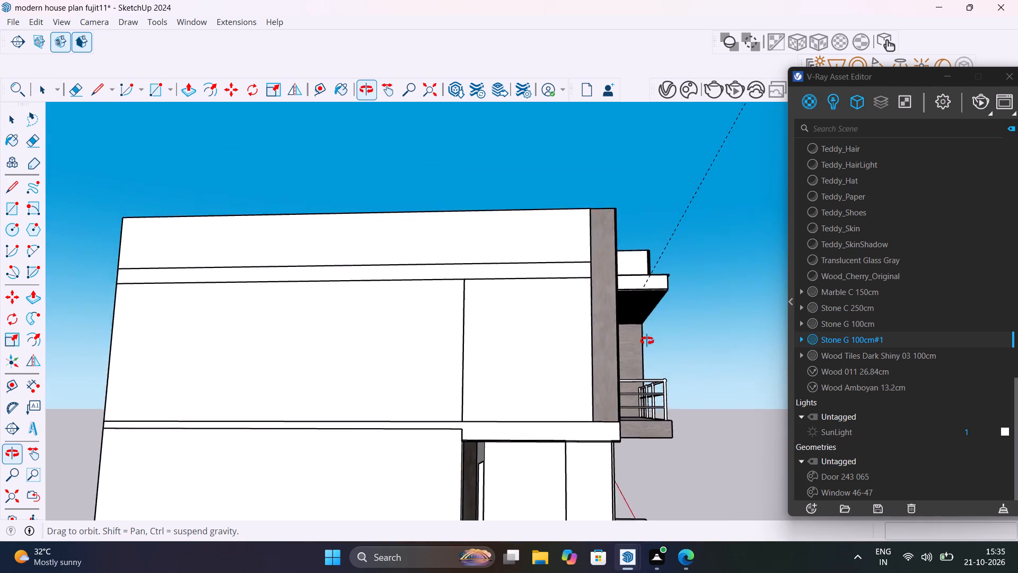
middle_click_drag(647, 341, 652, 277)
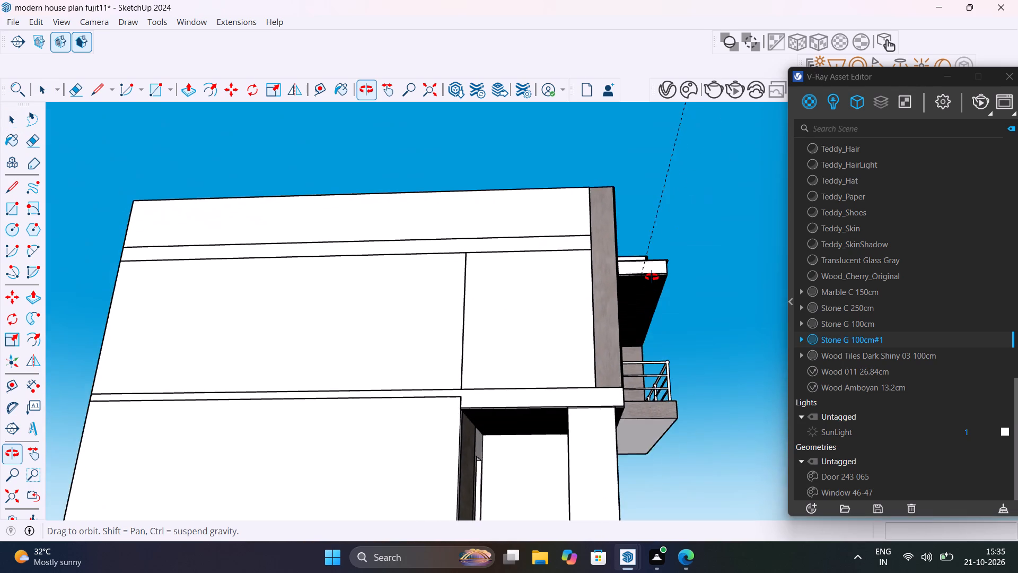
middle_click_drag(652, 277, 652, 275)
scroll(652, 276, "up", 12)
middle_click_drag(631, 300, 604, 196)
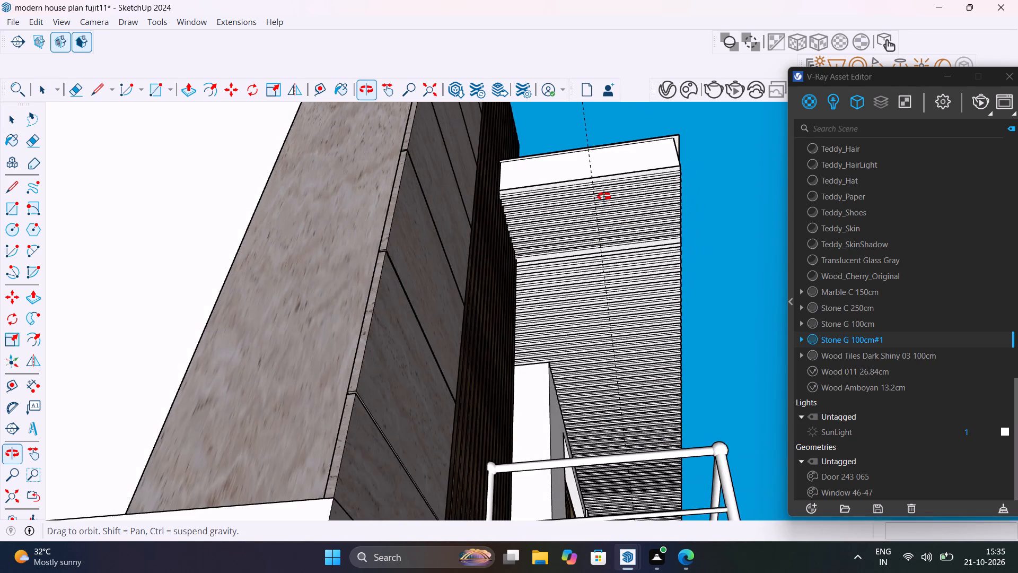
middle_click_drag(604, 196, 594, 298)
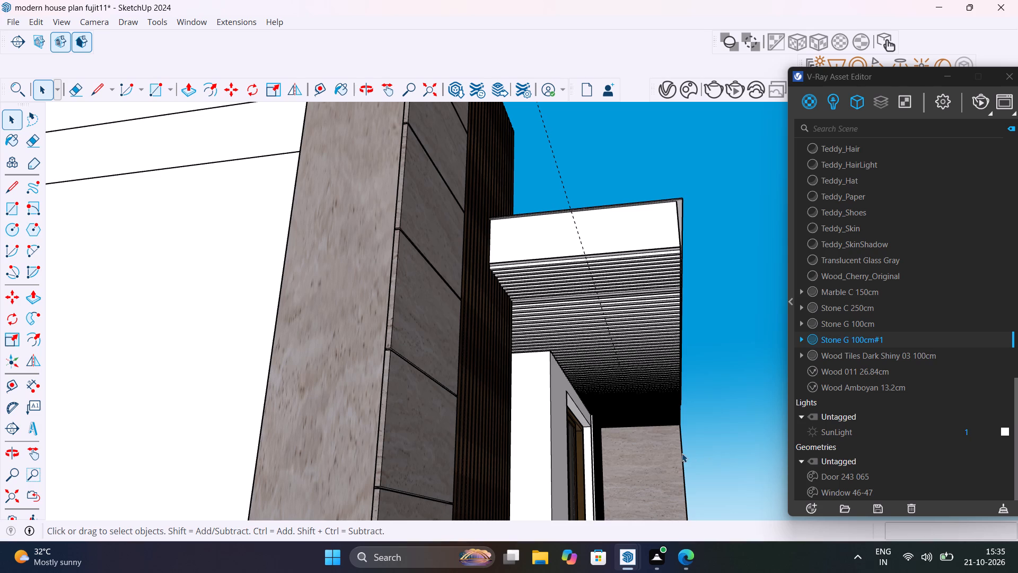
middle_click_drag(681, 444, 646, 374, "shift")
scroll(622, 368, "up", 5)
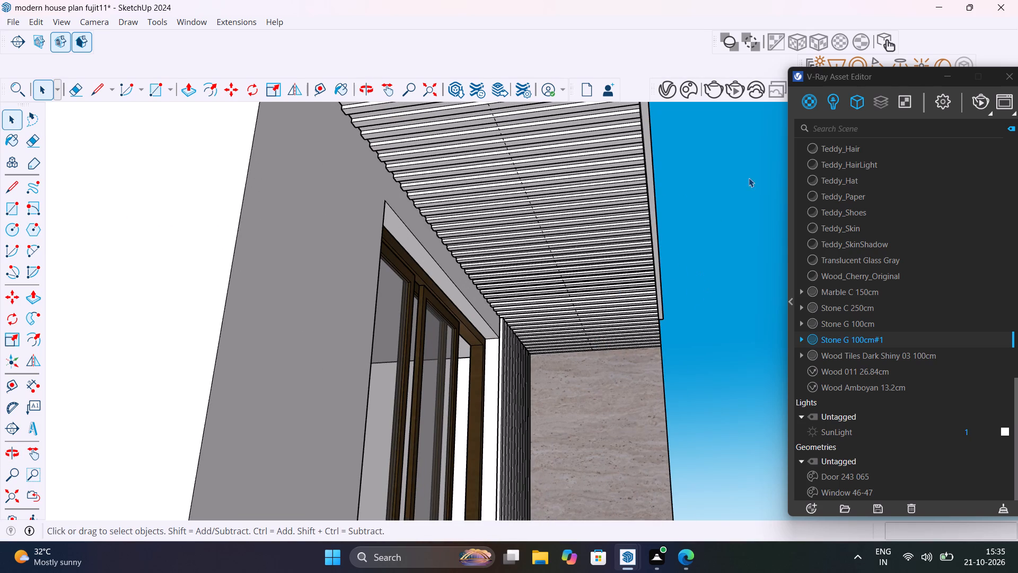
left_click_drag(894, 77, 966, 240)
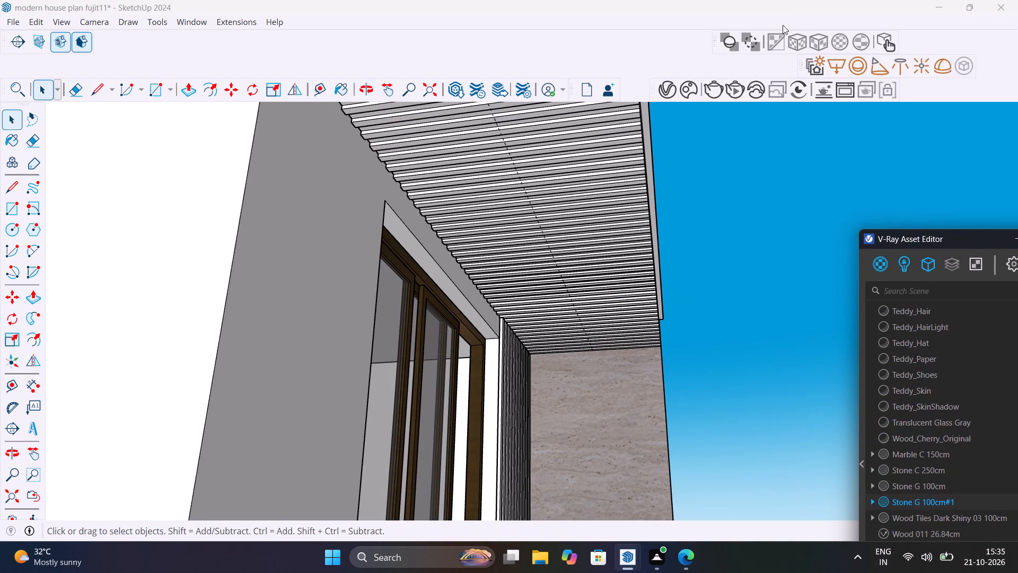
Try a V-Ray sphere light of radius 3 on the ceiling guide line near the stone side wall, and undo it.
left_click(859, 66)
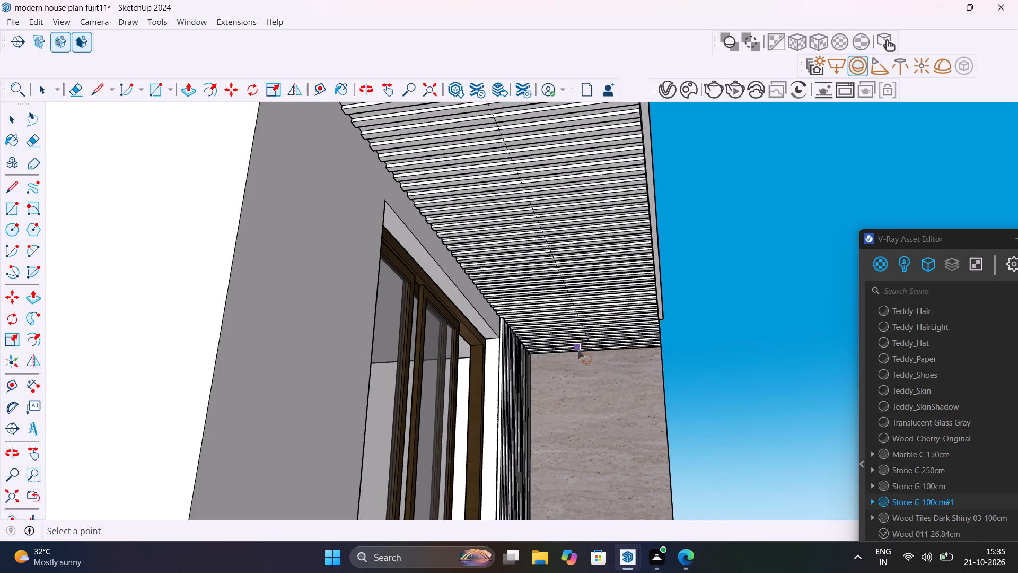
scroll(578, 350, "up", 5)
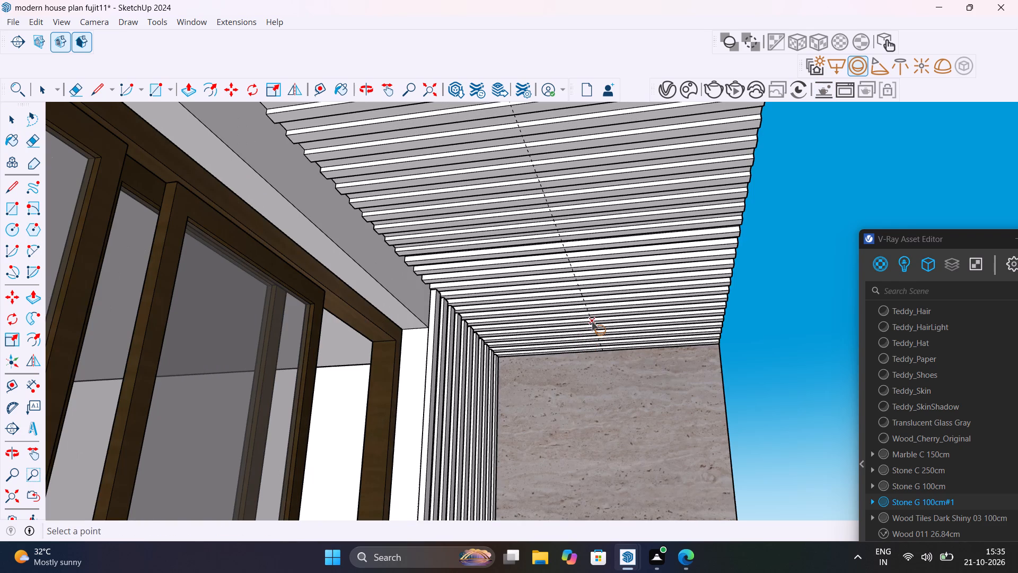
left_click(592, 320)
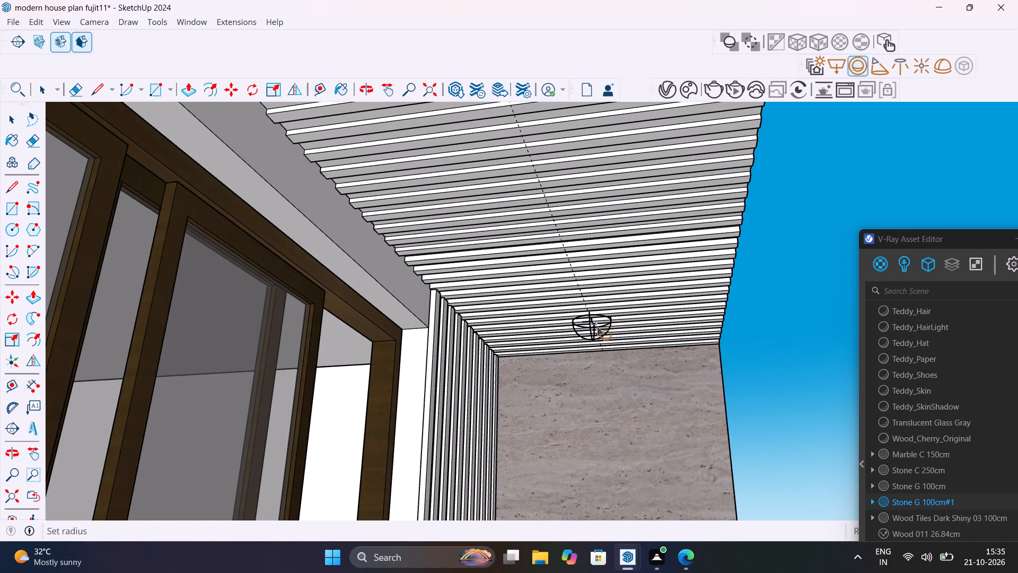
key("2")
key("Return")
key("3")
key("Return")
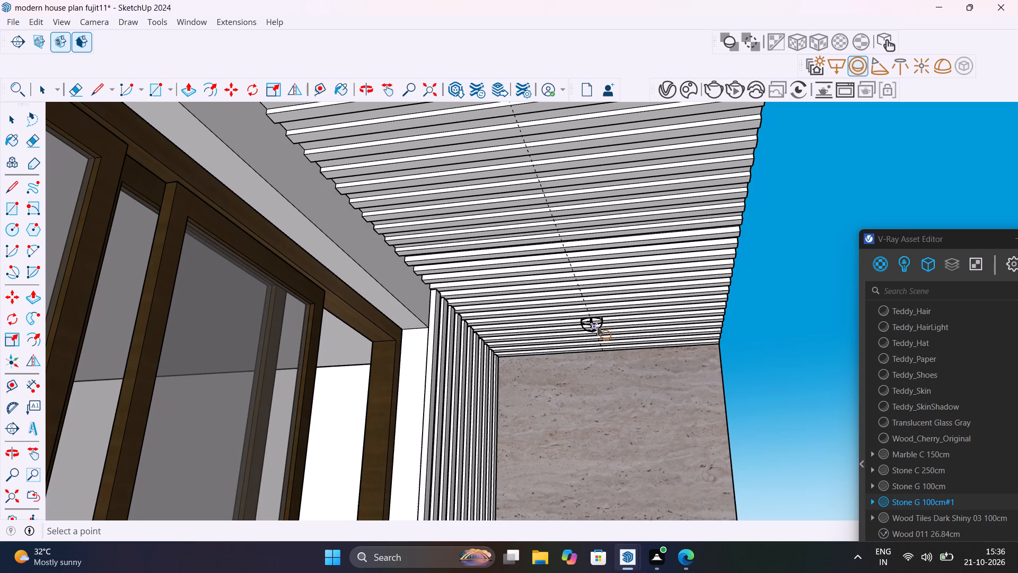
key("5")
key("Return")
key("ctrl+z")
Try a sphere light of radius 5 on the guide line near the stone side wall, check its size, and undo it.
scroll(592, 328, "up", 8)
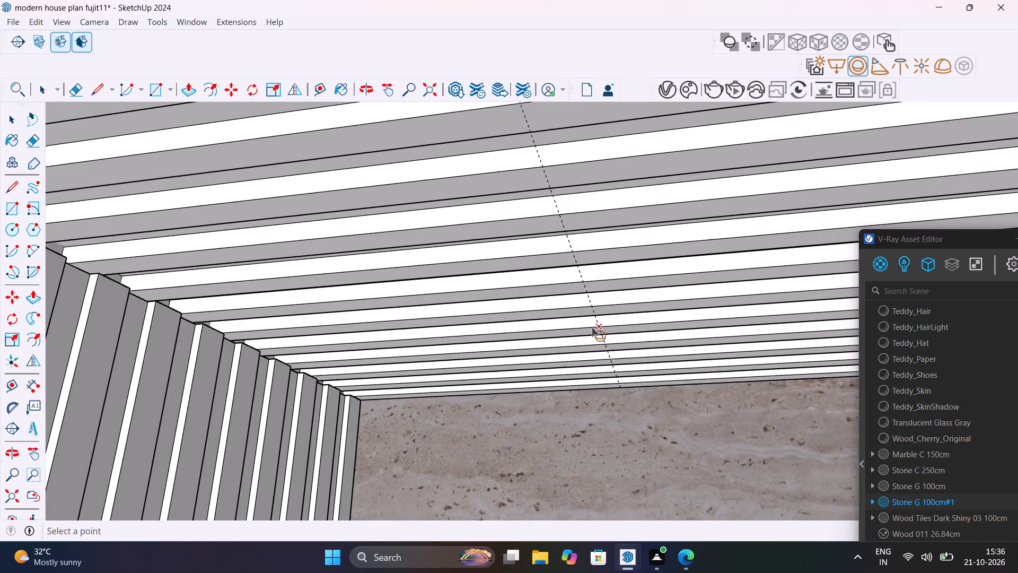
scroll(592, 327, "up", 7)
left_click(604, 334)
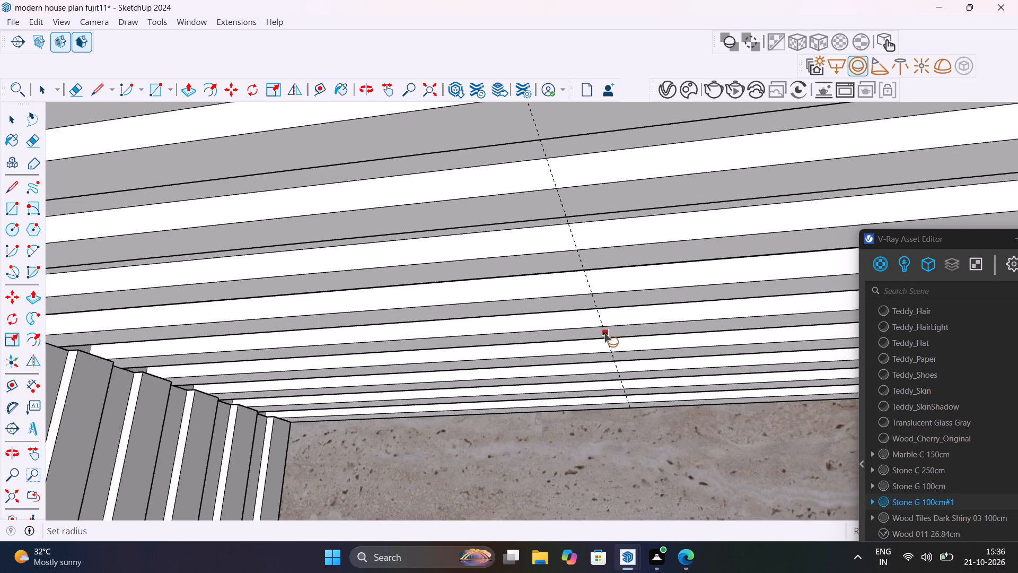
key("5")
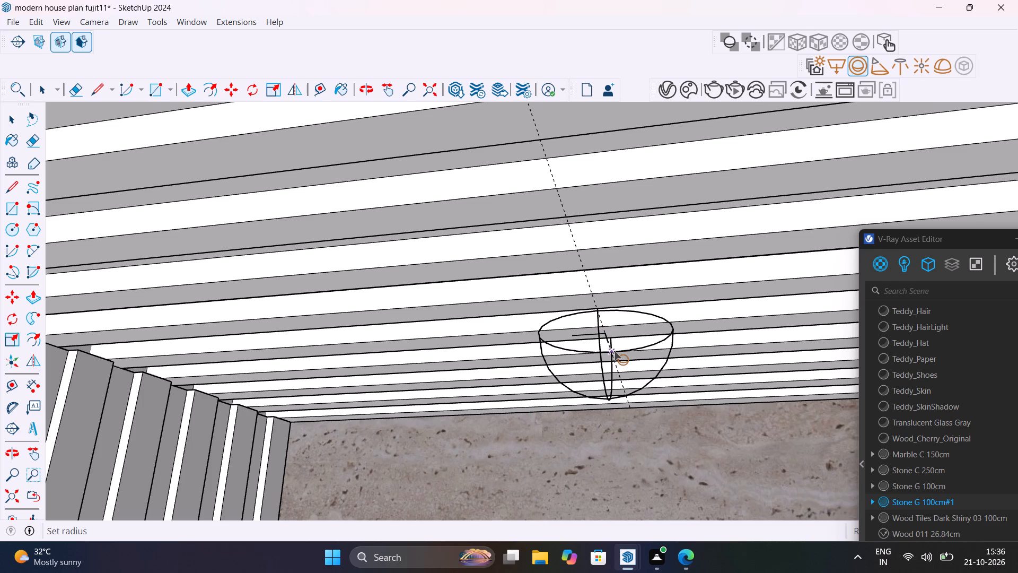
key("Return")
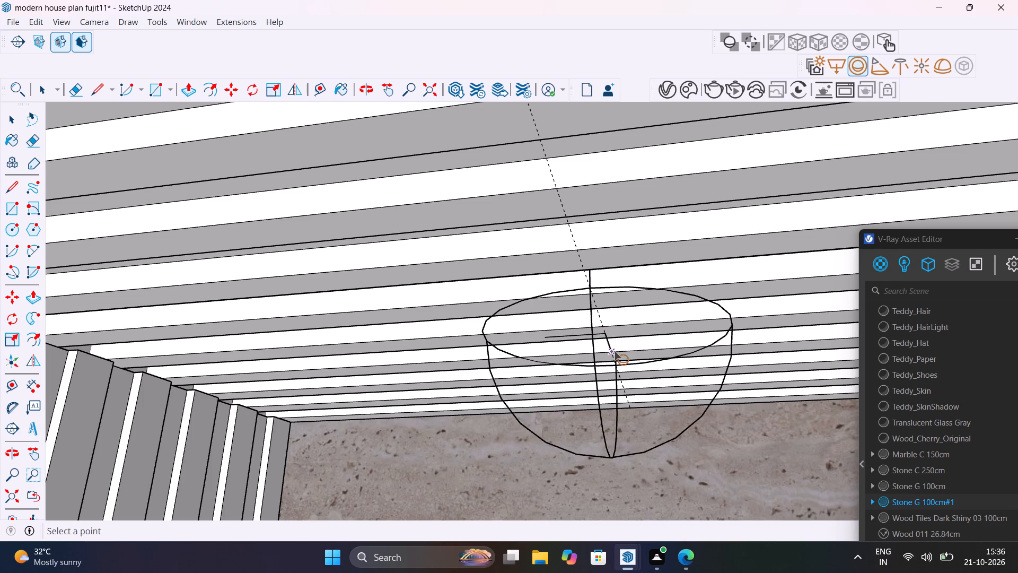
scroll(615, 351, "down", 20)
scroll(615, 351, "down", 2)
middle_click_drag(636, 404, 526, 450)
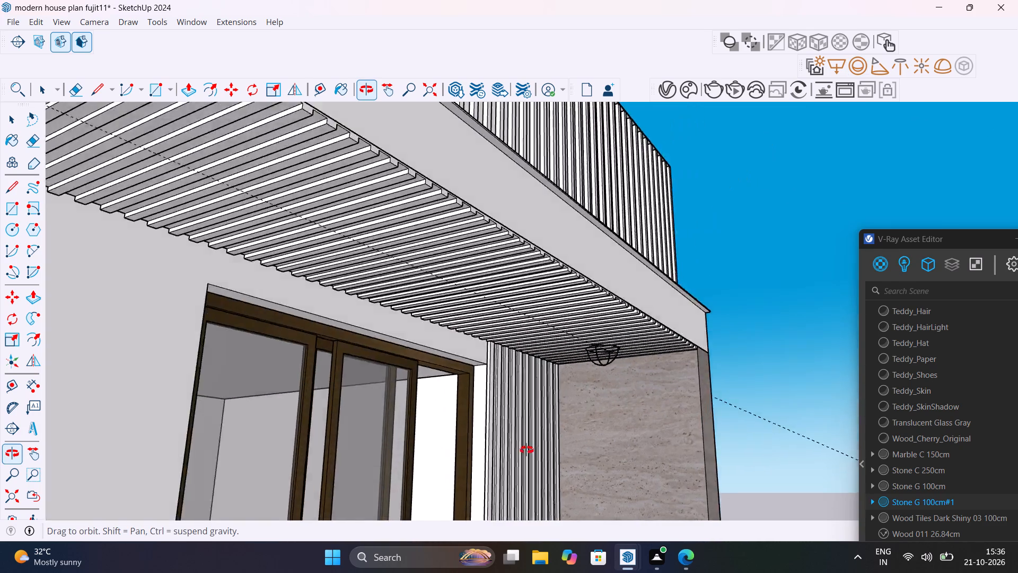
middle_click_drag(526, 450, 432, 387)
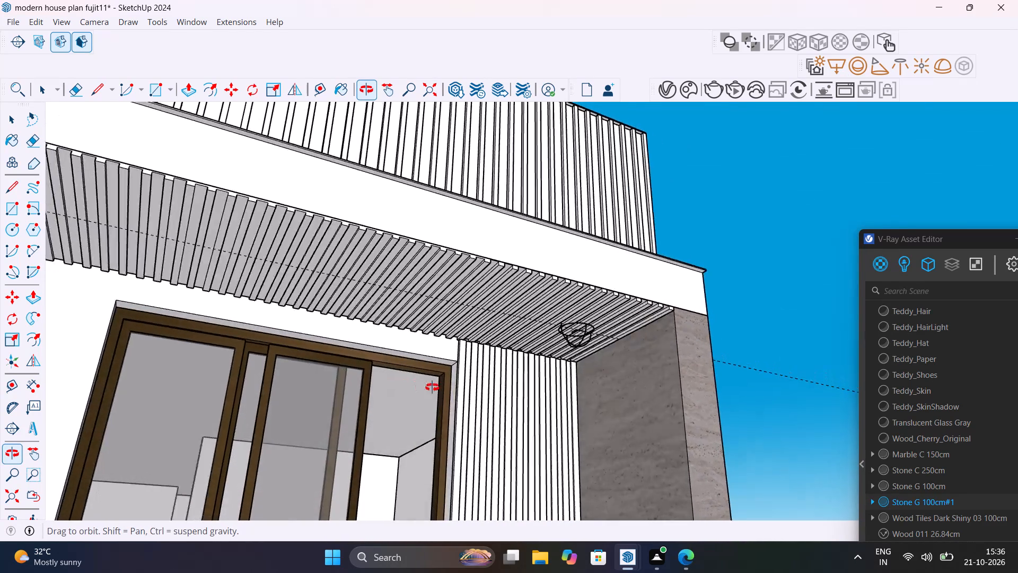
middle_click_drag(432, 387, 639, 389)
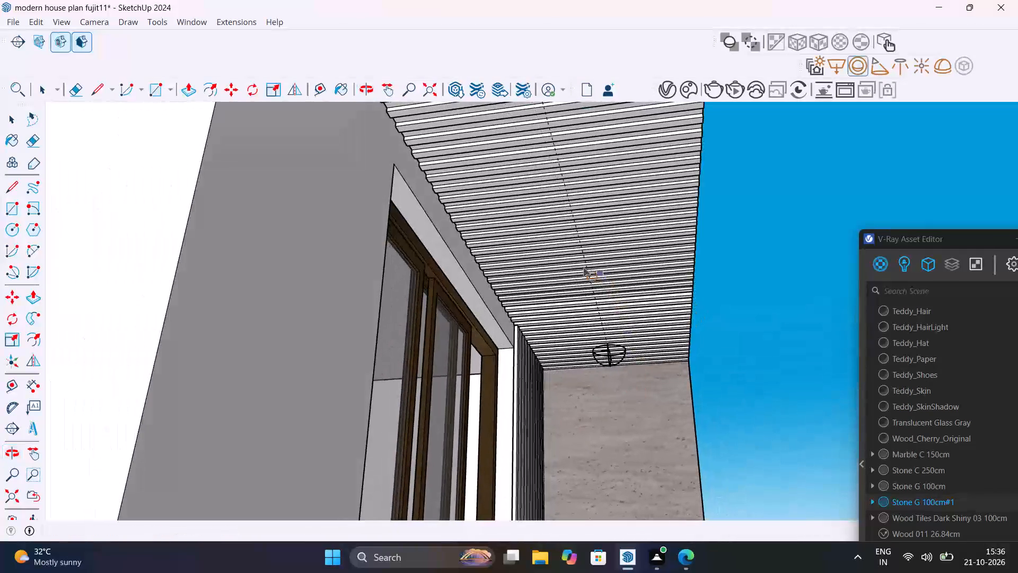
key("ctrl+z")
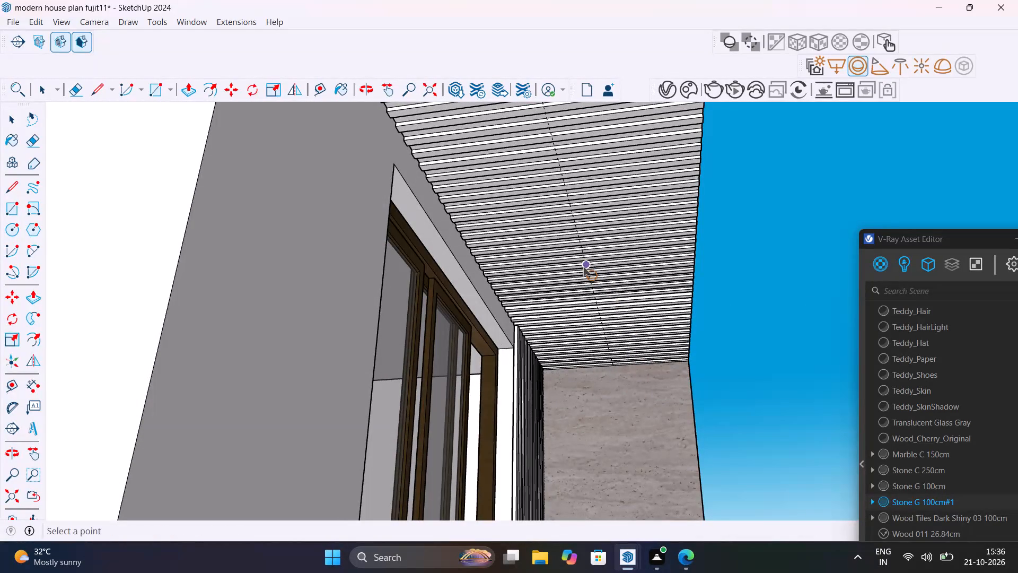
Draw a line along the guide on the balcony's slatted ceiling, from the stone side wall to the slats at the opposite end.
key("space")
scroll(618, 360, "up", 10)
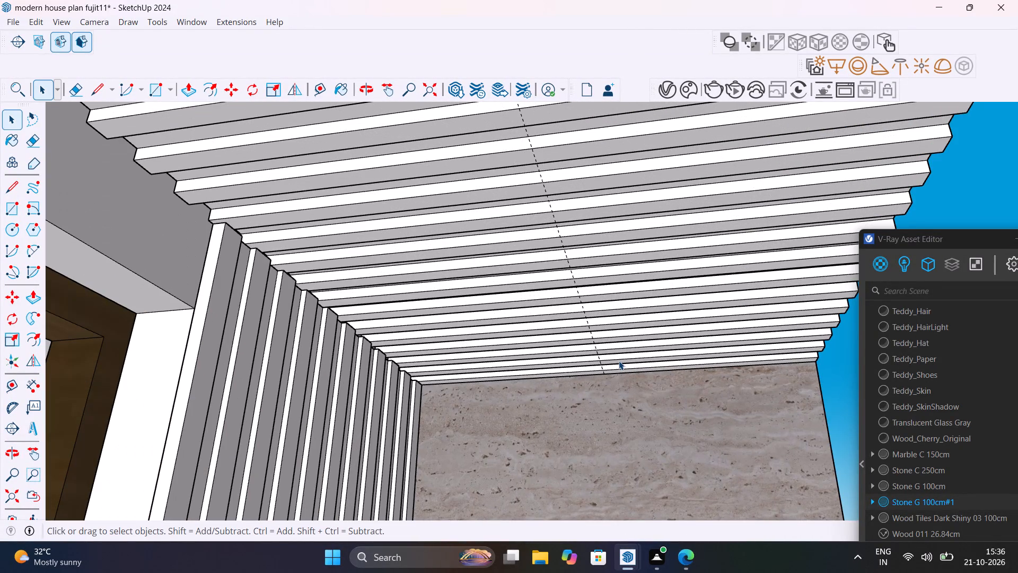
key("l")
left_click(603, 377)
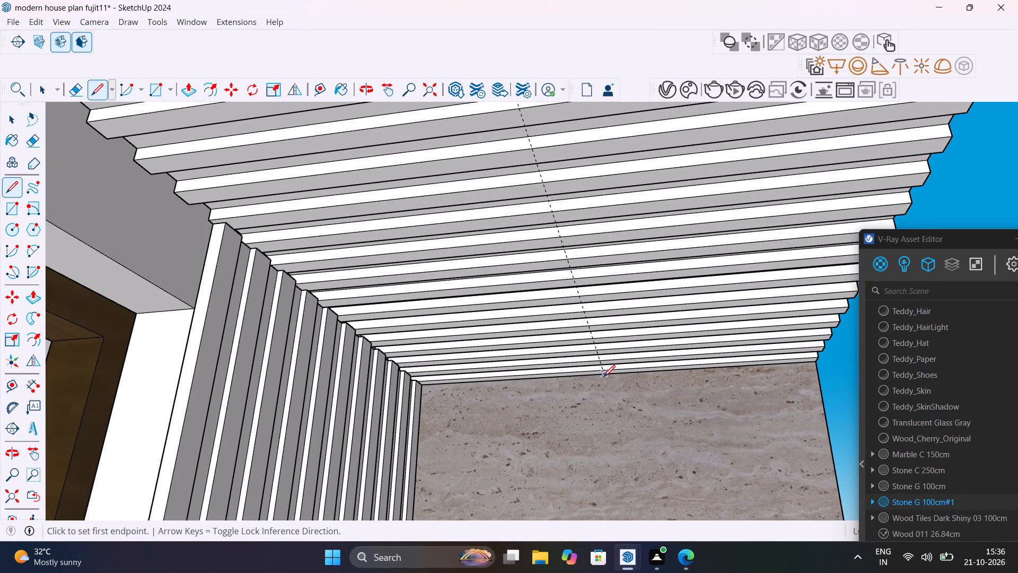
scroll(594, 348, "down", 19)
scroll(594, 344, "down", 7)
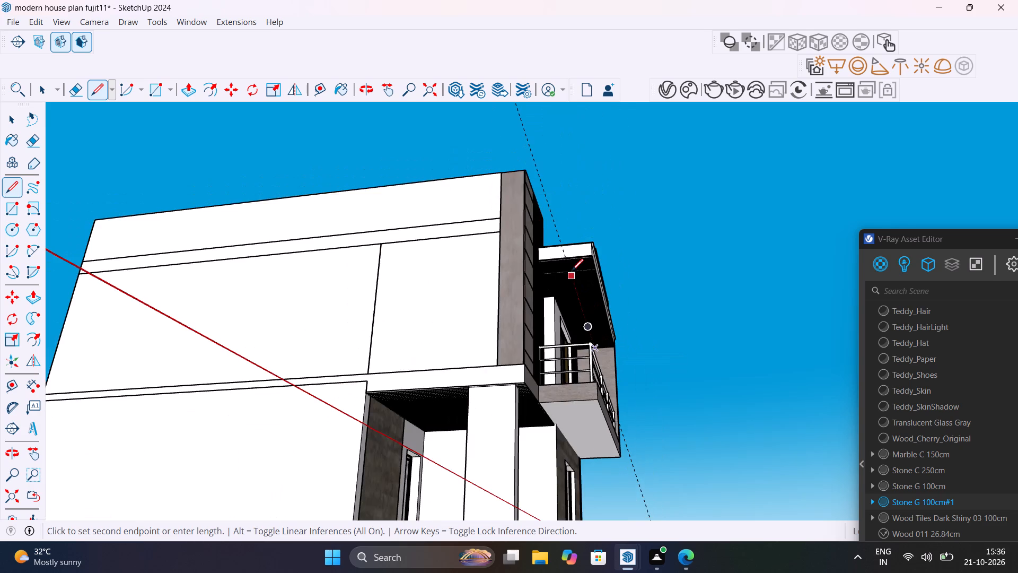
scroll(572, 268, "up", 6)
scroll(572, 267, "up", 16)
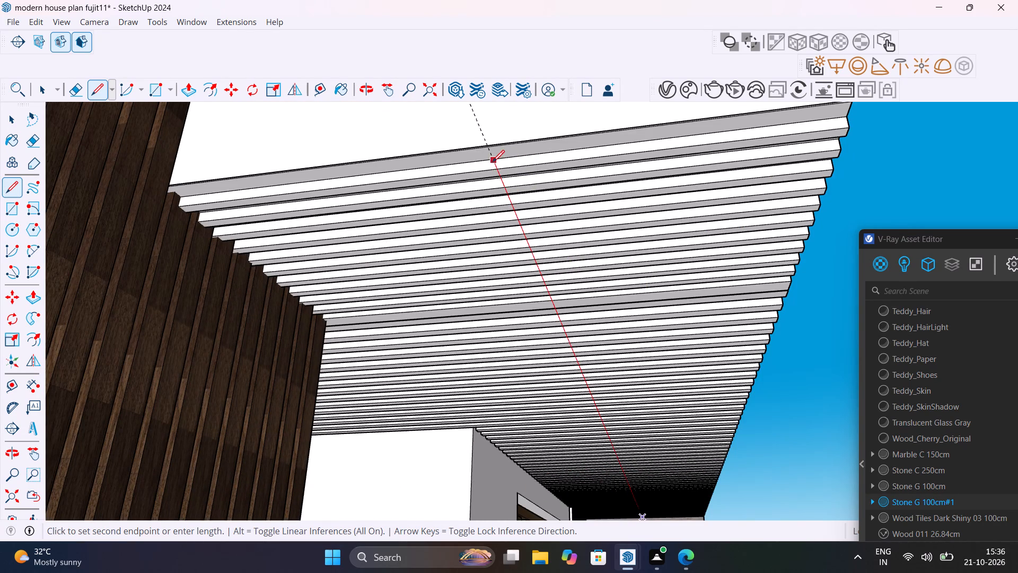
middle_click_drag(493, 160, 631, 169)
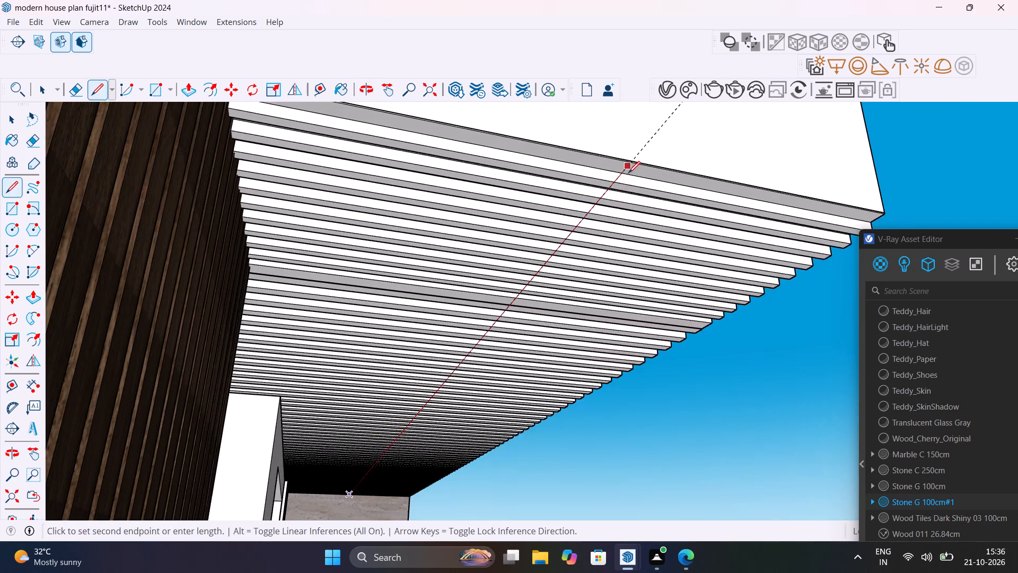
scroll(628, 173, "up", 10)
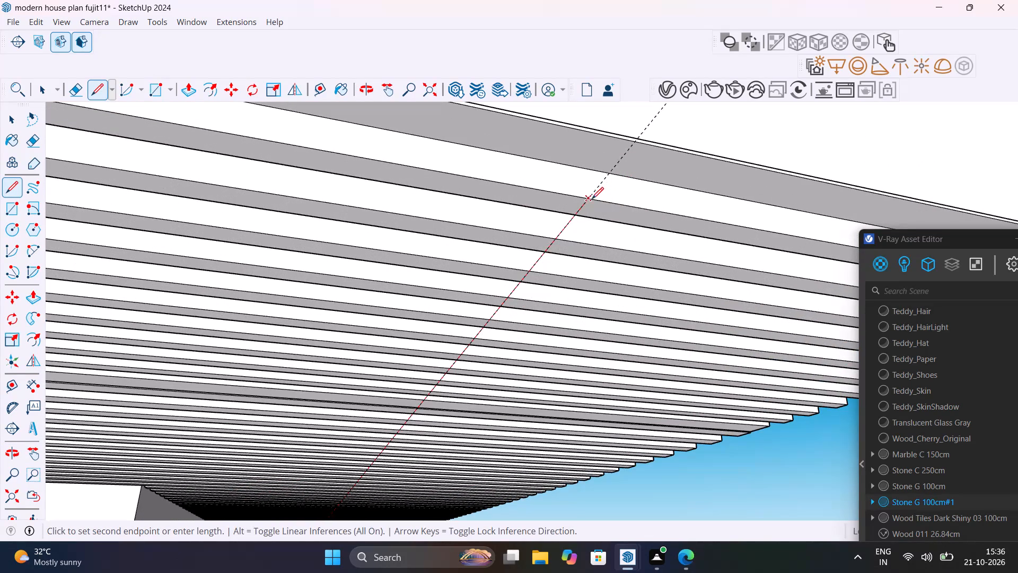
left_click(592, 198)
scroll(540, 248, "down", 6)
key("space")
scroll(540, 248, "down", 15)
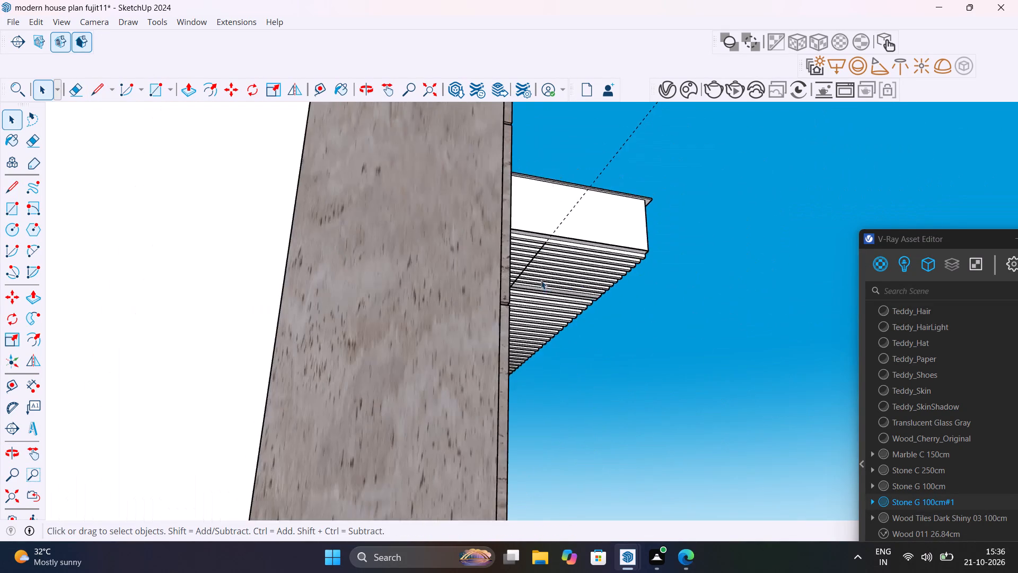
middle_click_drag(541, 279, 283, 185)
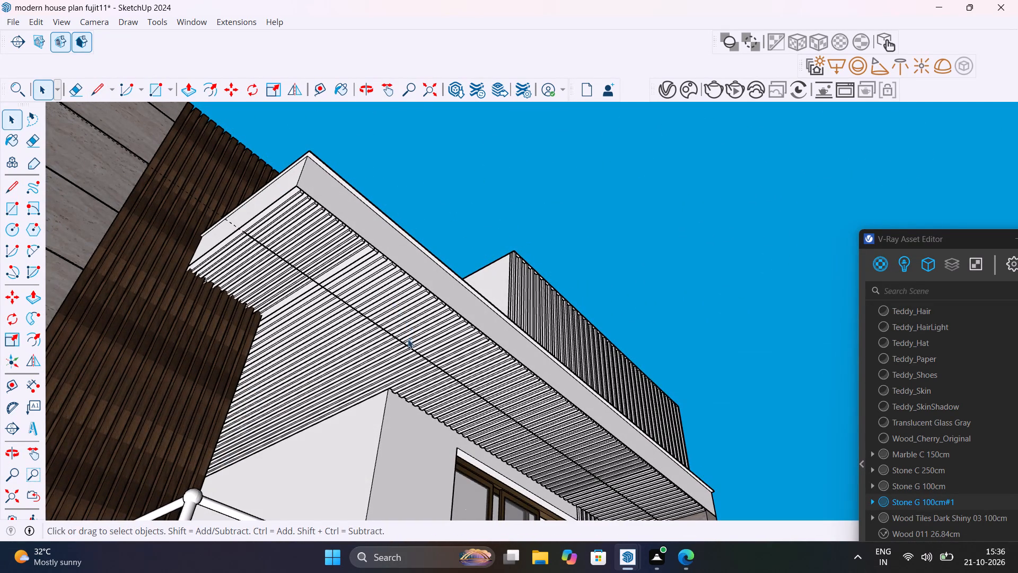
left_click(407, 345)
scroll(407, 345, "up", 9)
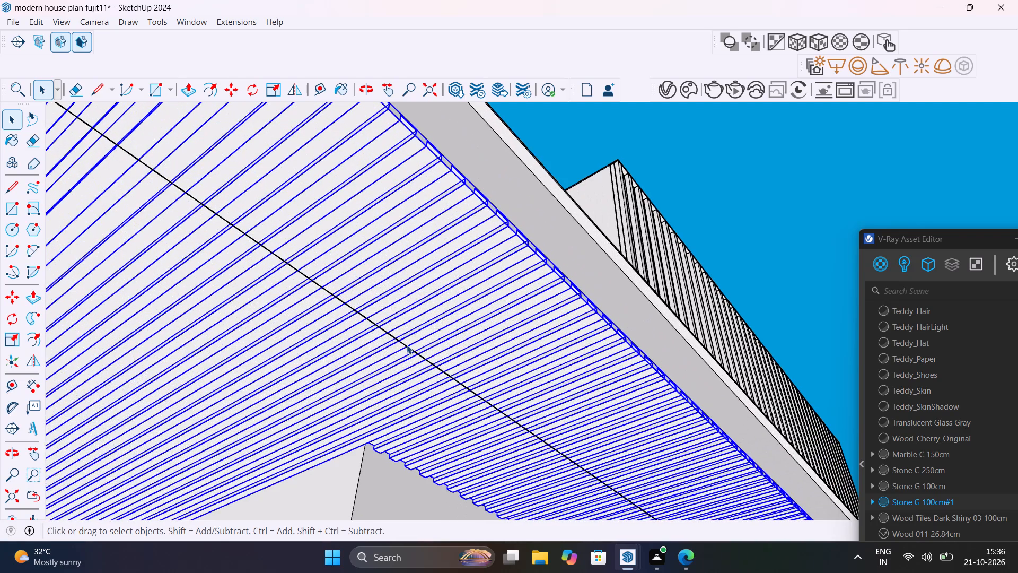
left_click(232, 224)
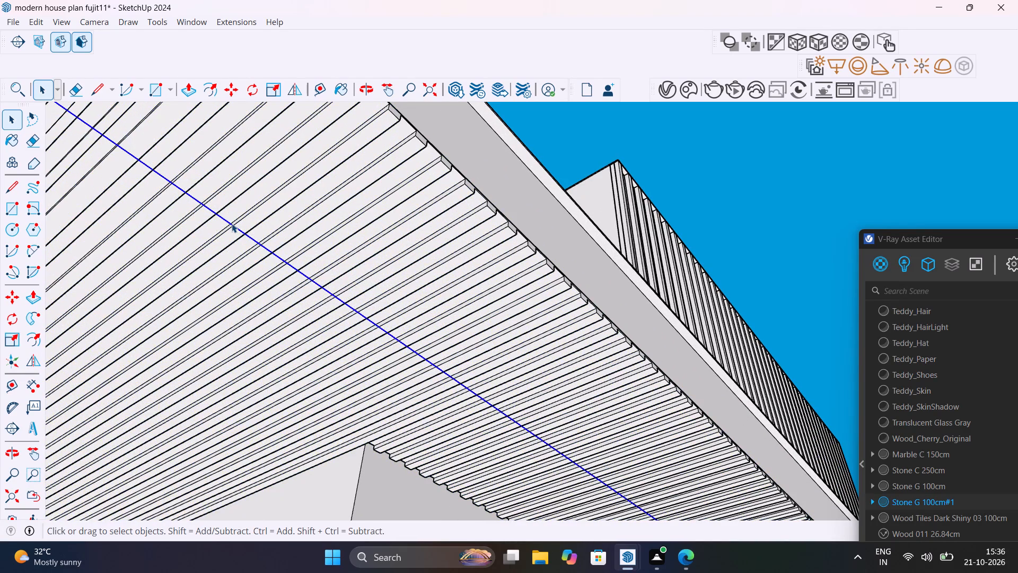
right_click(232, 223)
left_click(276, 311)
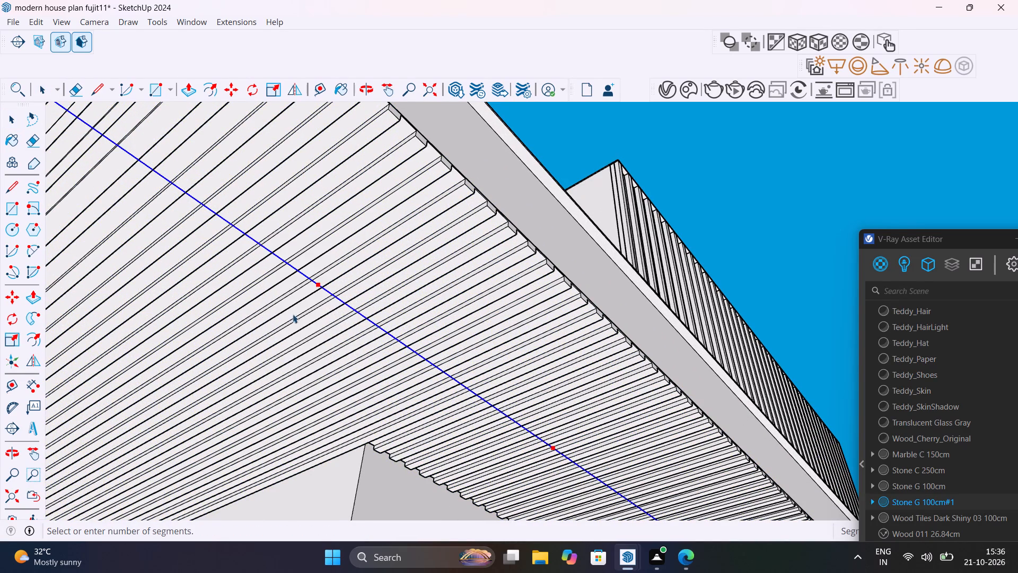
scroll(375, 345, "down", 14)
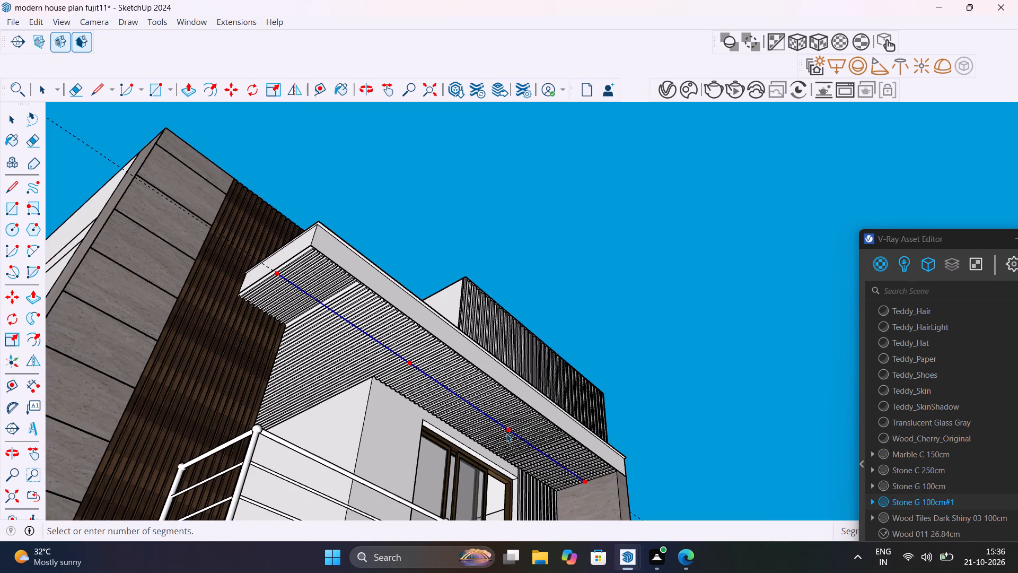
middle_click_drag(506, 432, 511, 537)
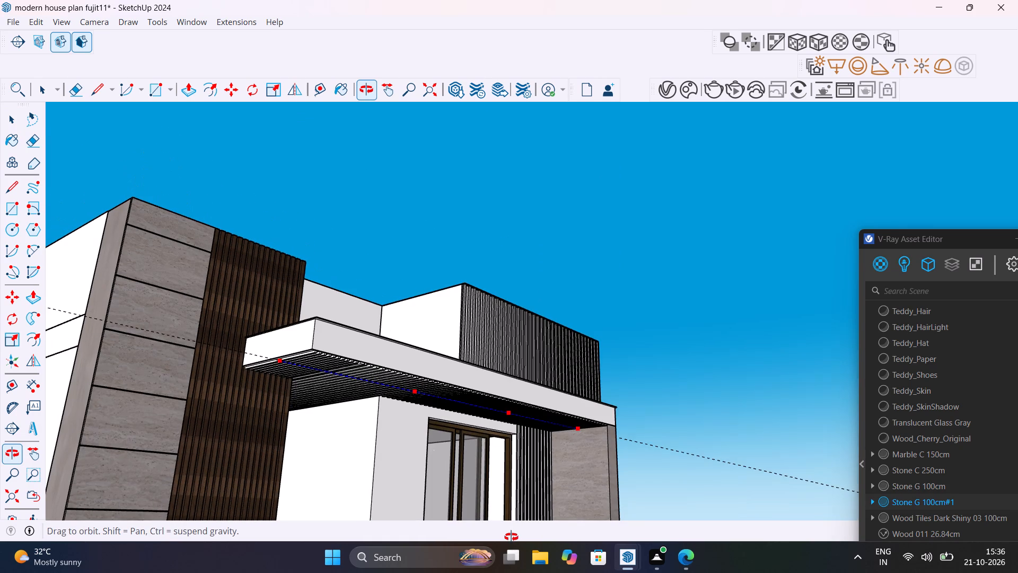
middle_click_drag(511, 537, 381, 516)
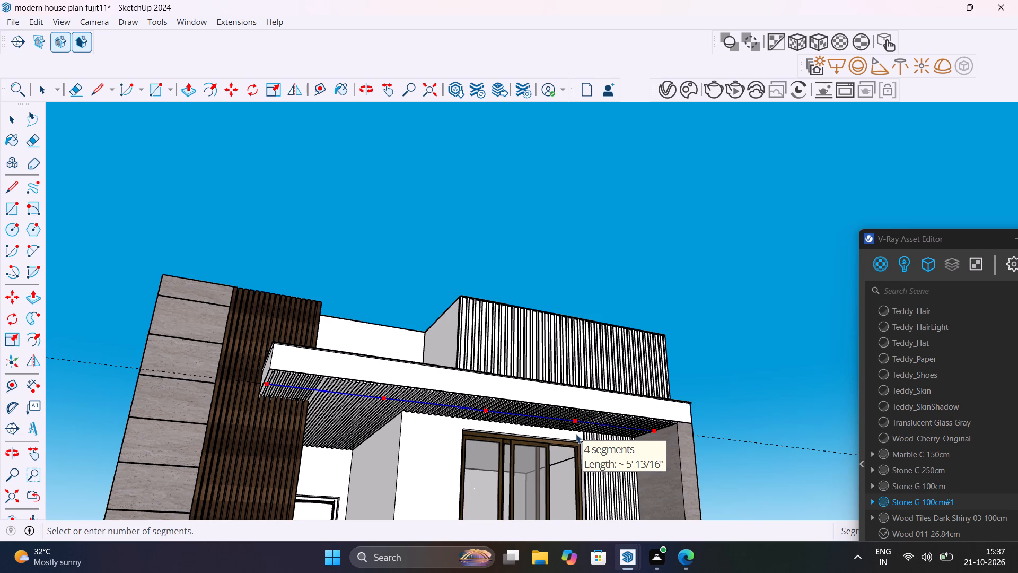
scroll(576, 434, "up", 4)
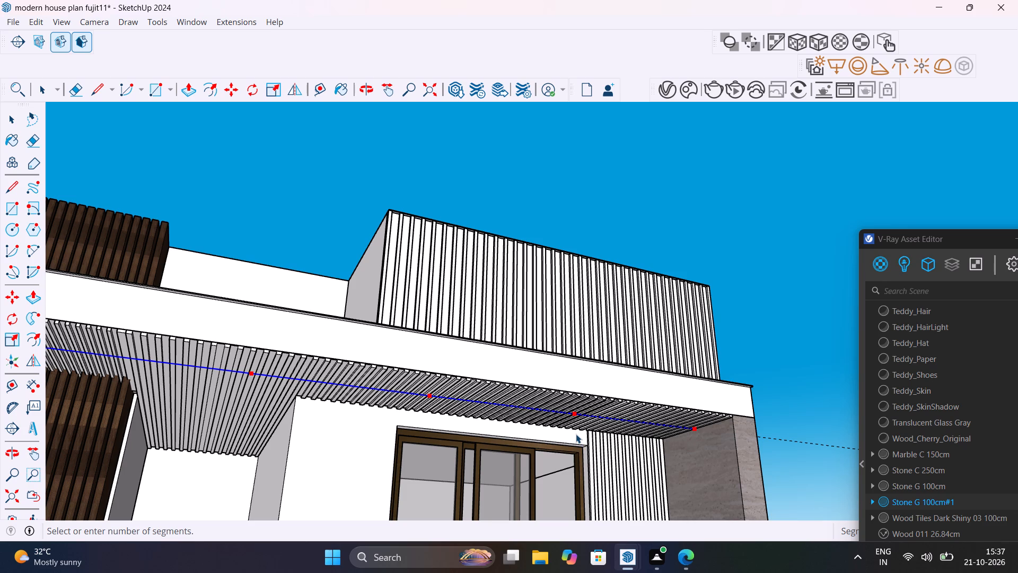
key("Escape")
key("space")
Place a guide parallel to the stone side wall's edge, crossing the ceiling line a few slats in from that wall.
middle_click_drag(679, 422, 537, 320)
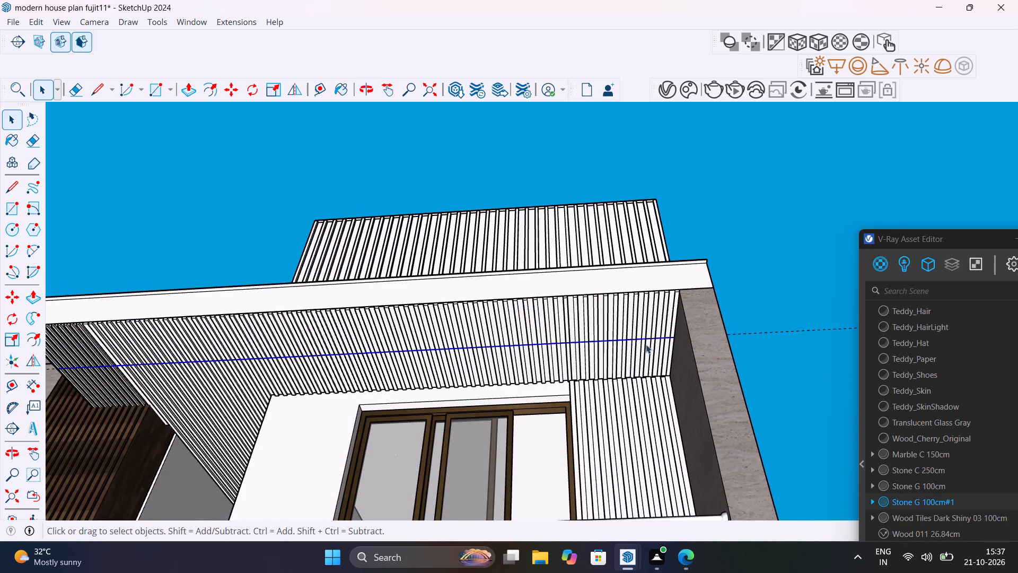
scroll(701, 333, "up", 5)
scroll(627, 331, "up", 11)
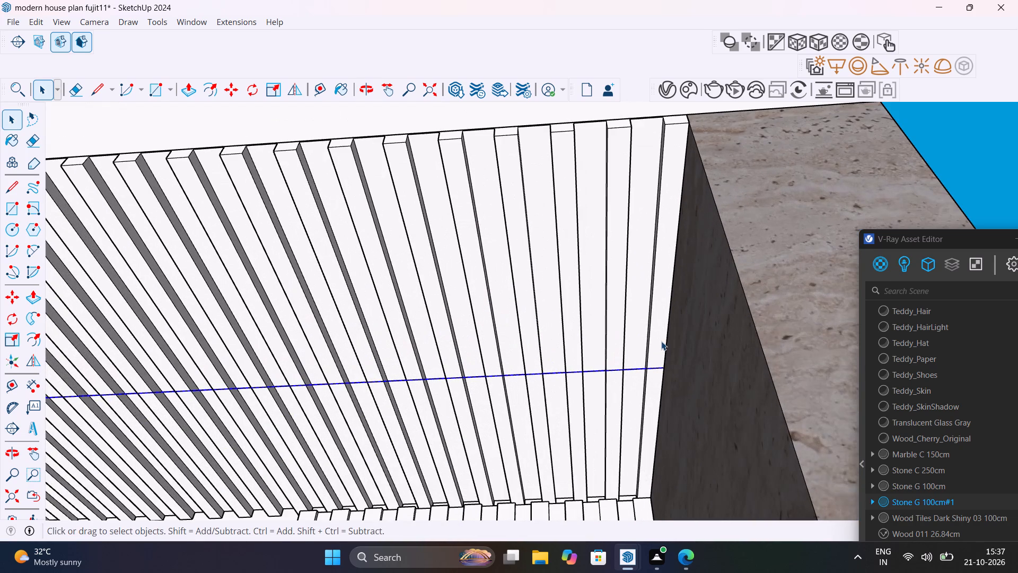
key("t")
left_click(666, 334)
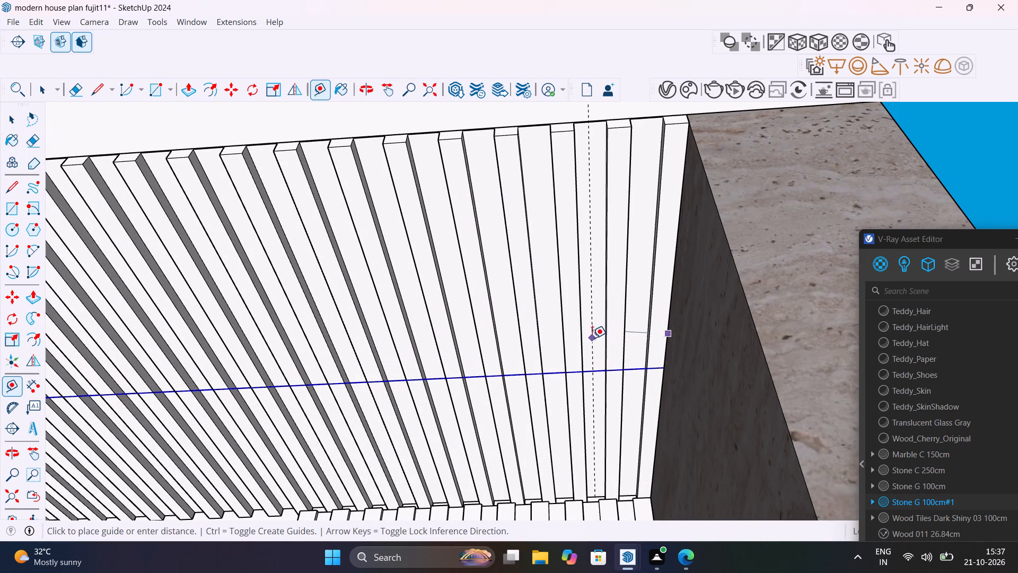
left_click(590, 368)
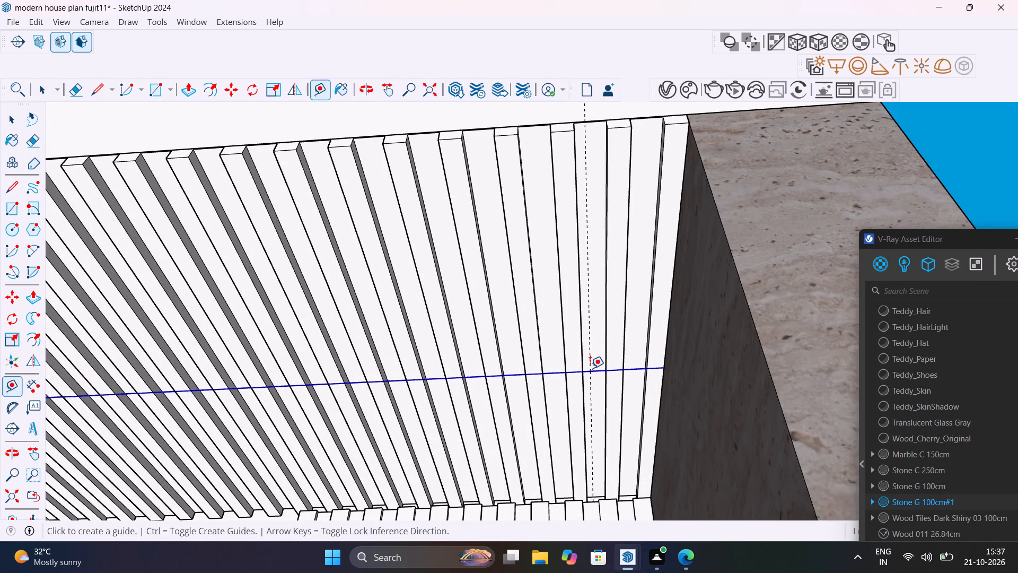
key("space")
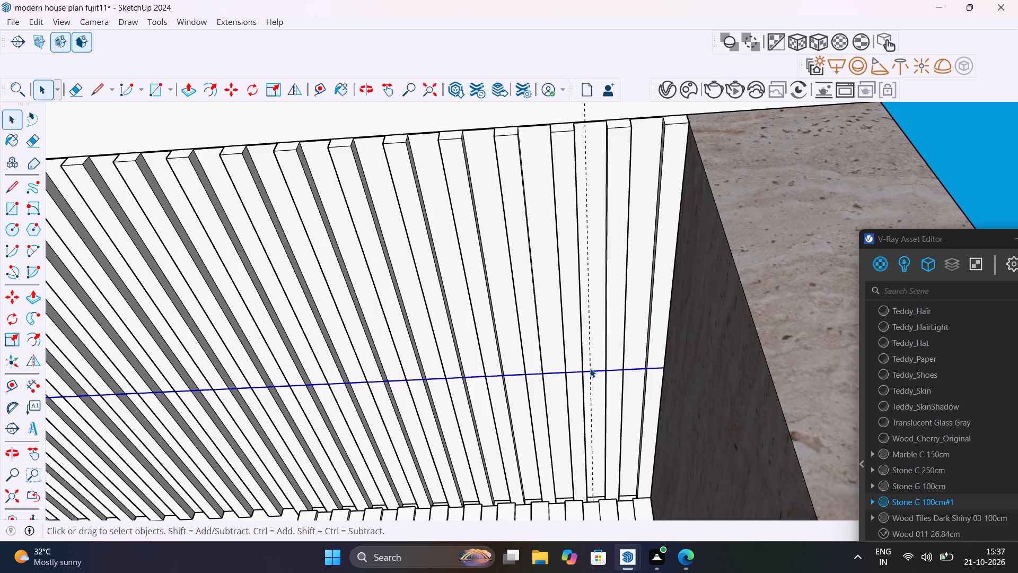
Split the ceiling line with a short crossing line along the guide, and delete its end piece beside the stone side wall.
left_click(578, 371)
left_click(617, 369)
key("l")
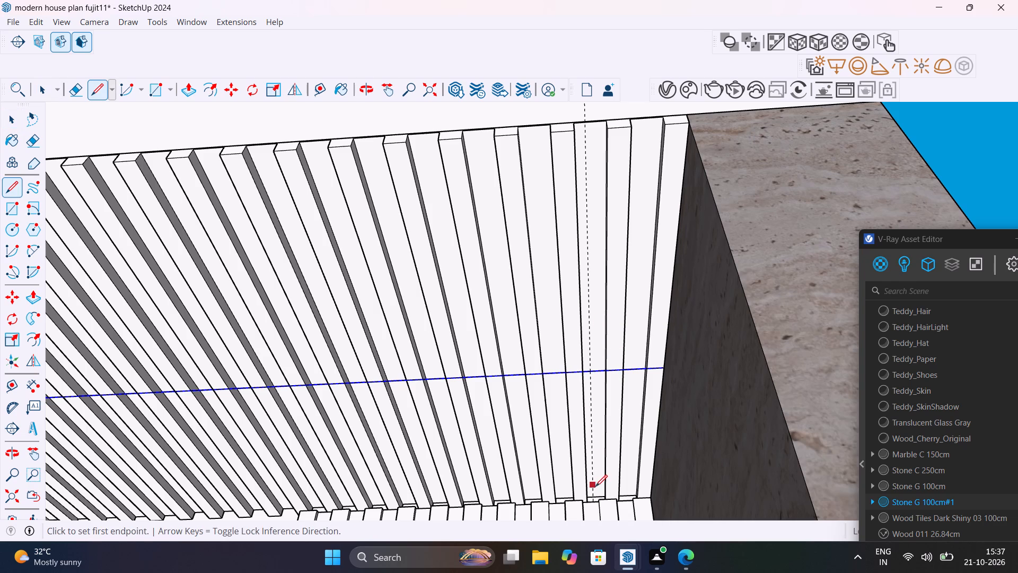
left_click(588, 374)
left_click(589, 298)
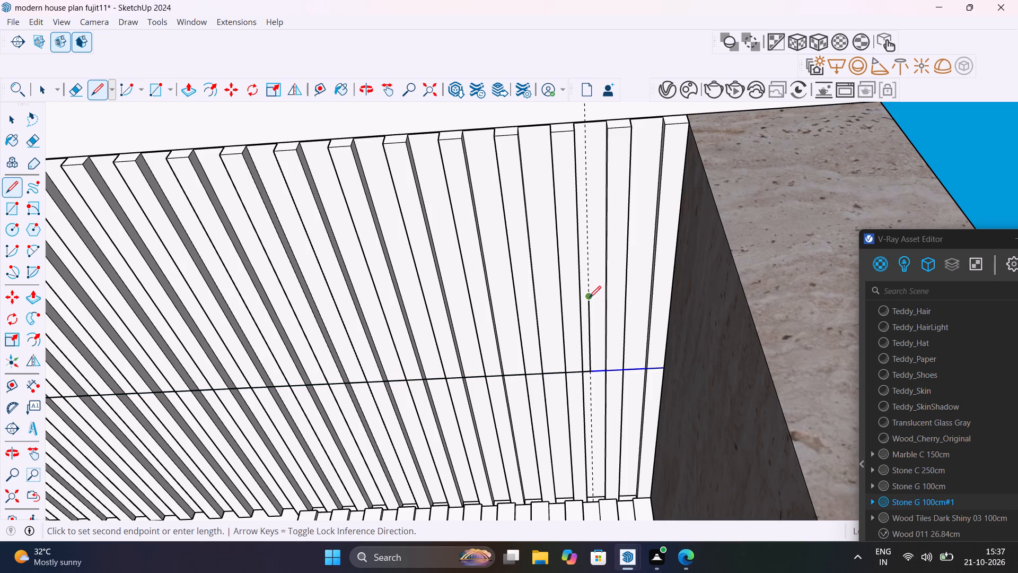
left_click(594, 376)
left_click(593, 372)
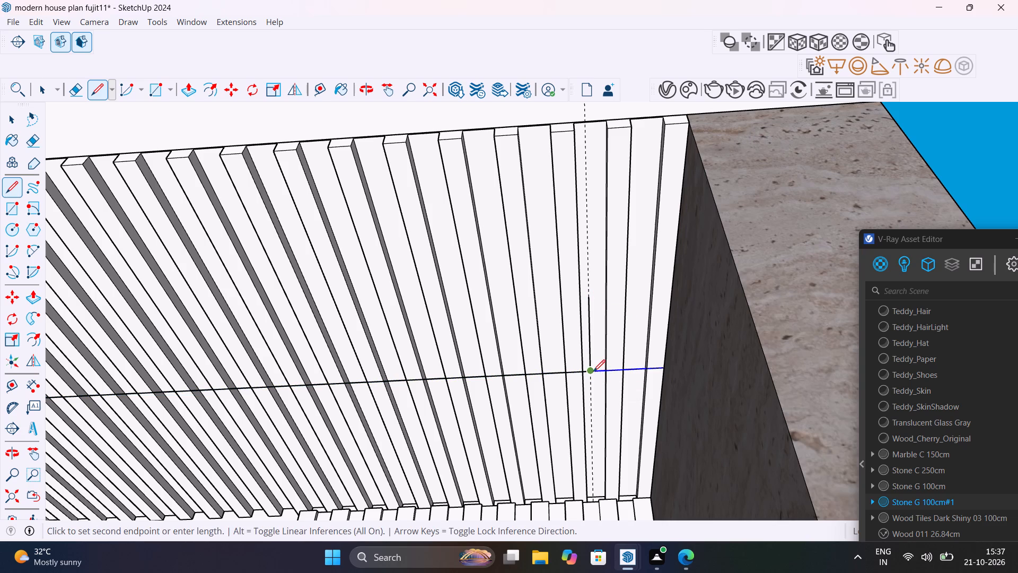
left_click(595, 440)
key("space")
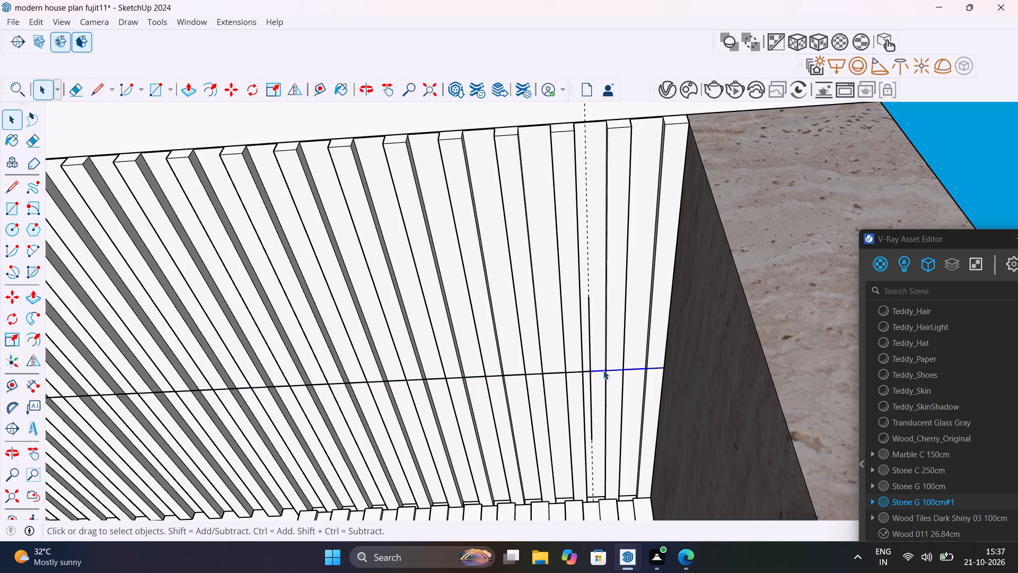
key("Delete")
Place a parallel guide across the ceiling line a few slats in from the dark wood slatted wall.
scroll(595, 371, "down", 2)
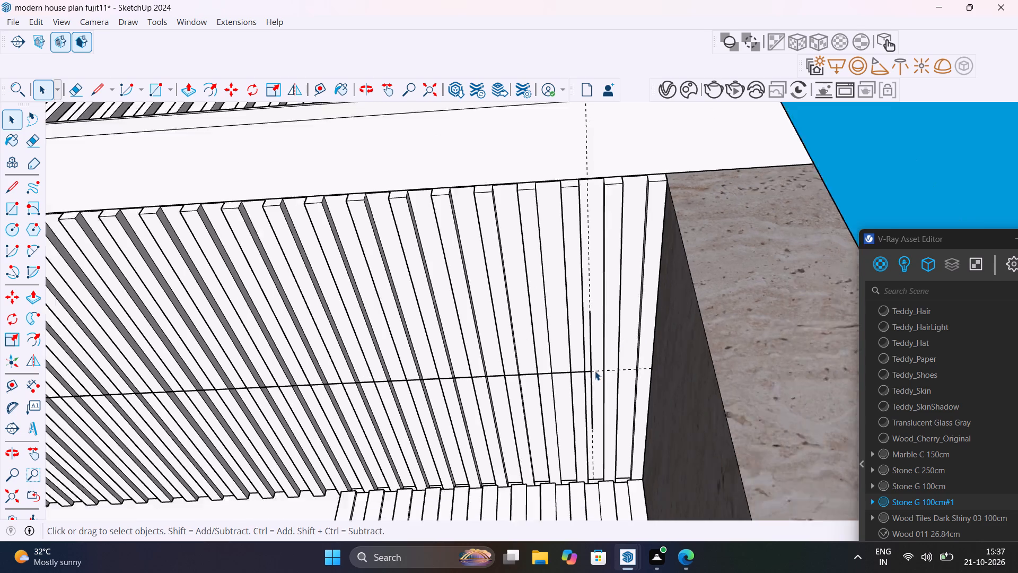
scroll(595, 371, "down", 9)
middle_click_drag(530, 399, 1017, 393, "shift")
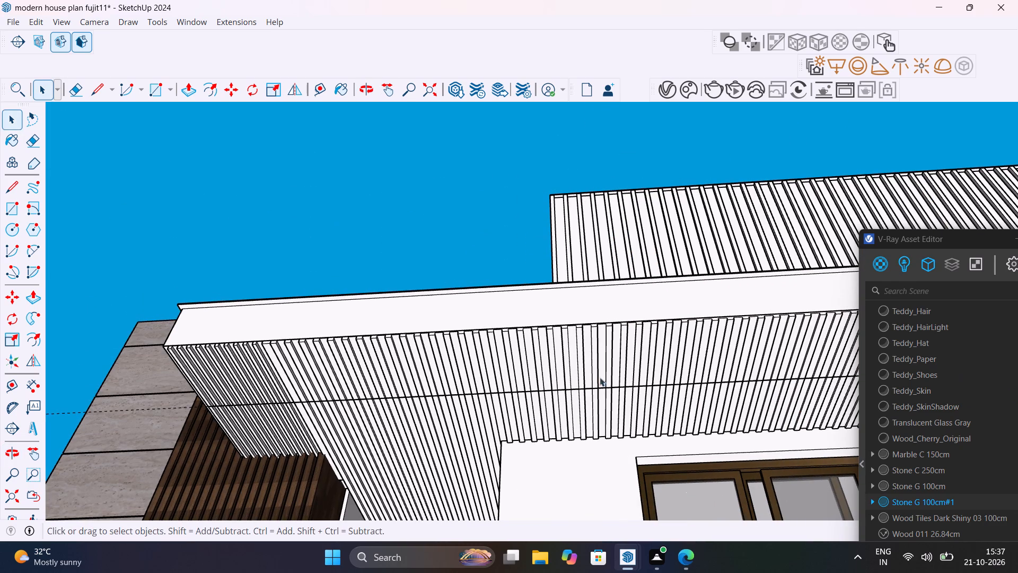
middle_click_drag(240, 431, 437, 479)
scroll(271, 334, "up", 10)
key("t")
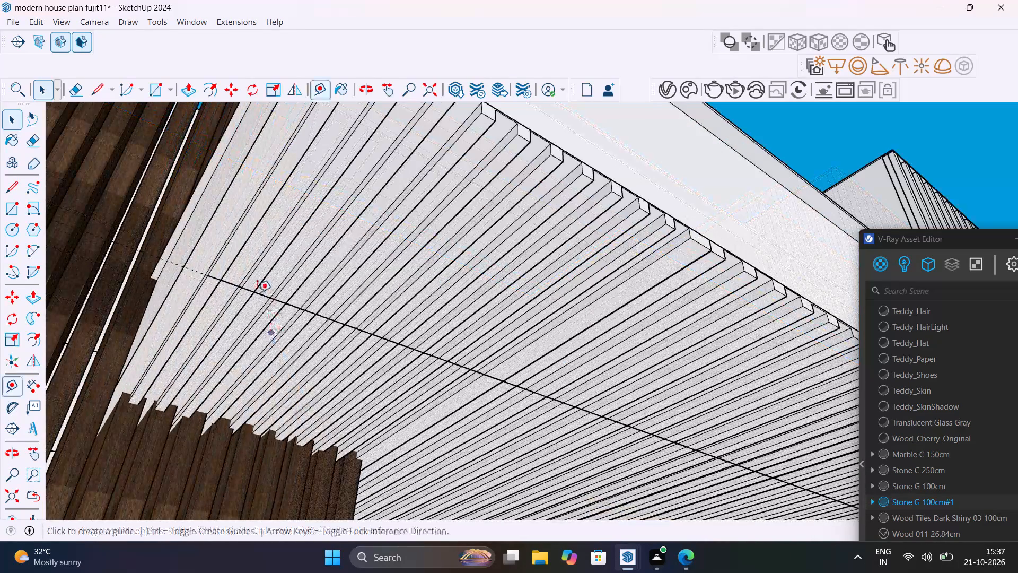
left_click(196, 245)
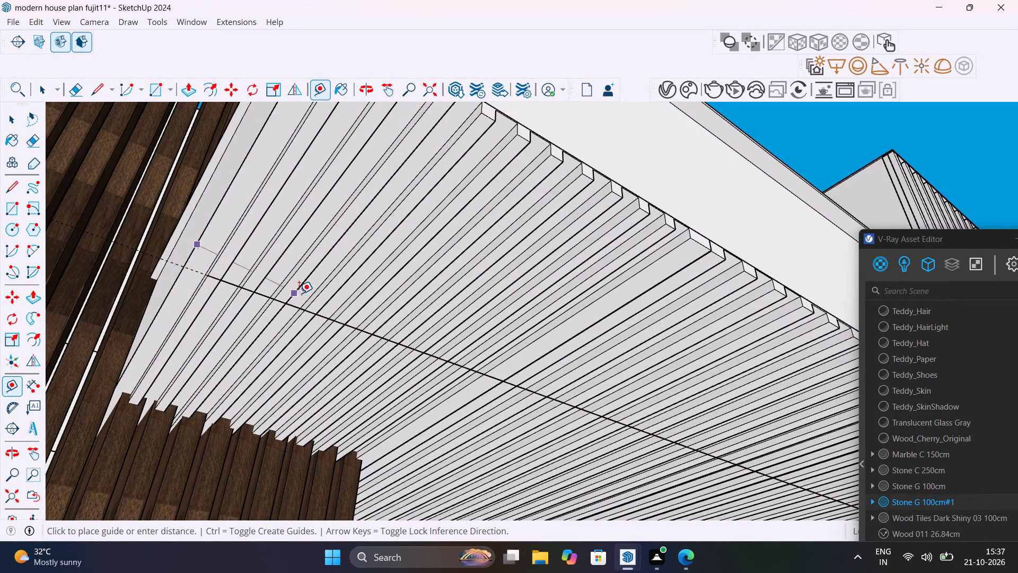
scroll(310, 291, "up", 6)
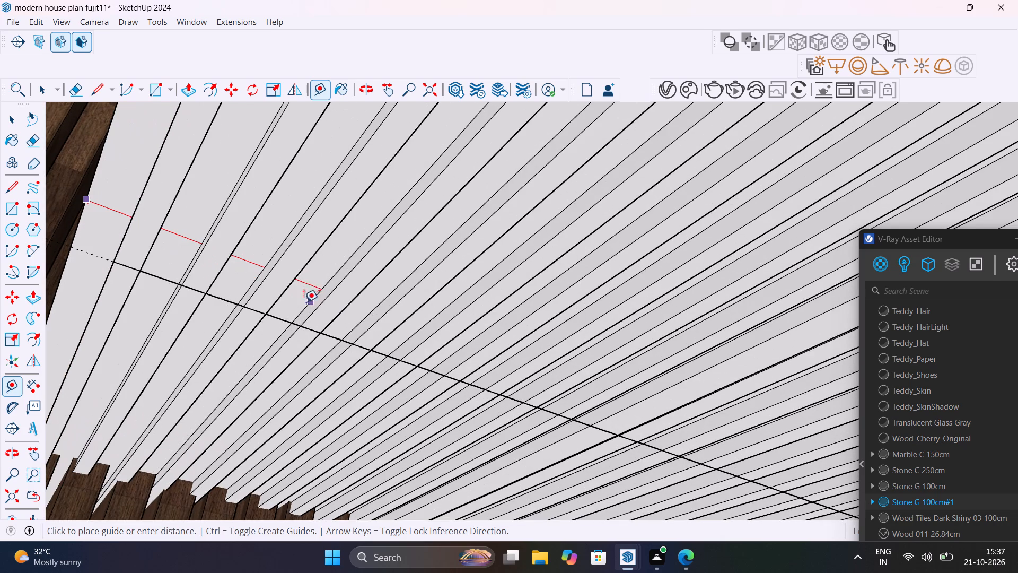
left_click(284, 319)
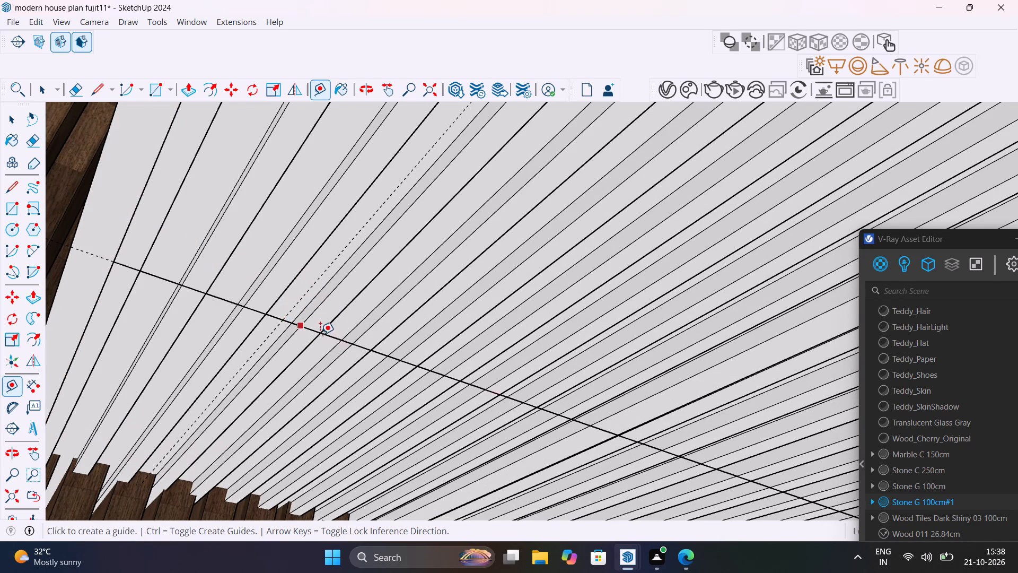
Split the ceiling line with a short crossing line along the new guide, and delete its end piece beside the wood slatted wall.
scroll(323, 336, "up", 1)
middle_click_drag(323, 335, 203, 321)
key("space")
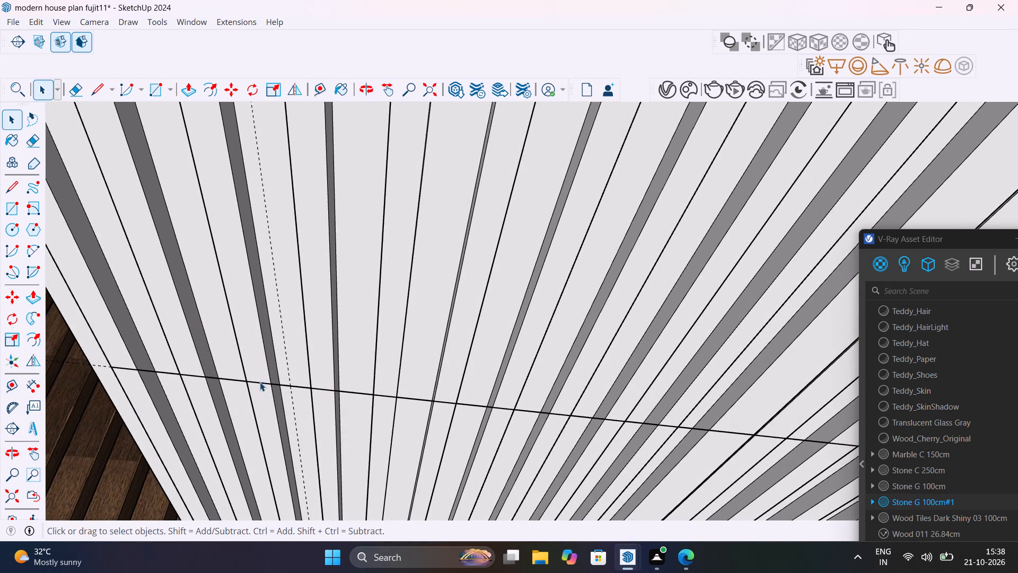
left_click(260, 385)
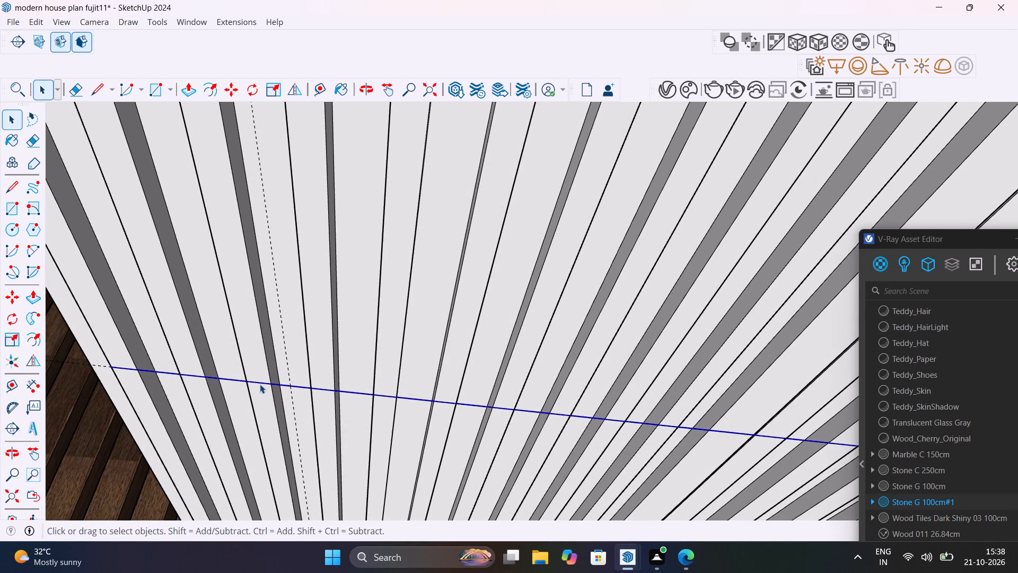
key("l")
left_click(288, 387)
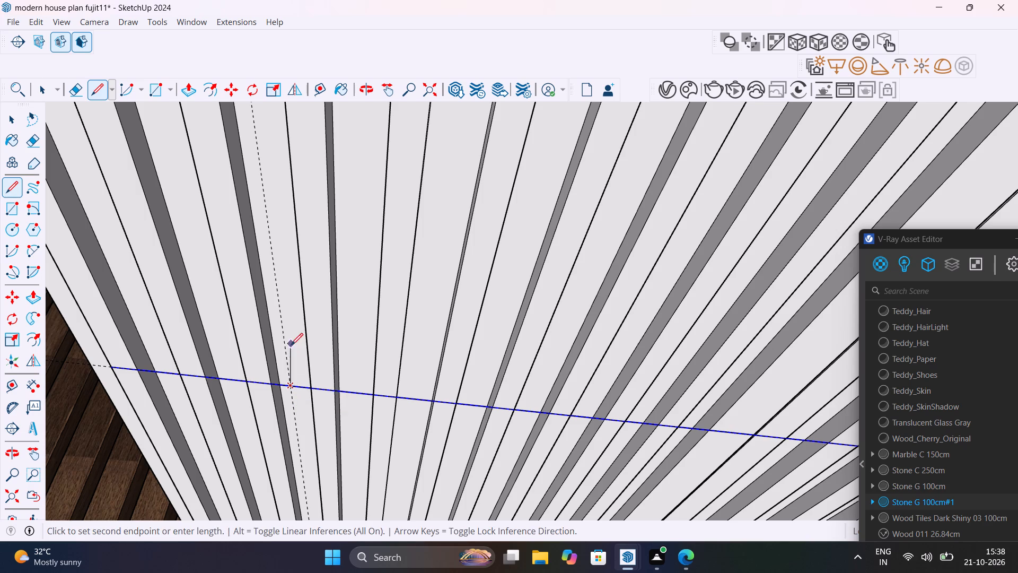
left_click(284, 324)
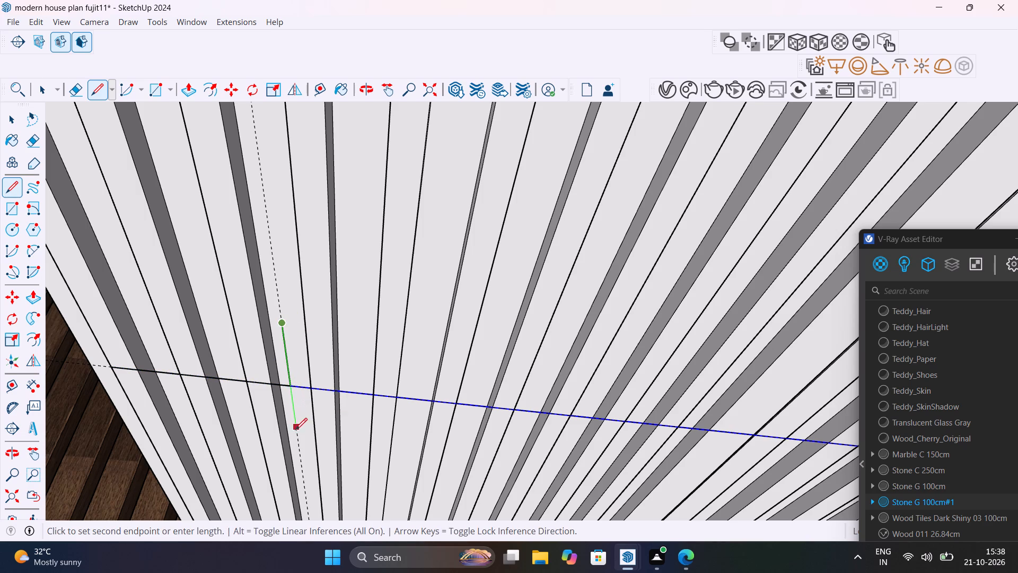
left_click(296, 441)
key("space")
left_click(249, 378)
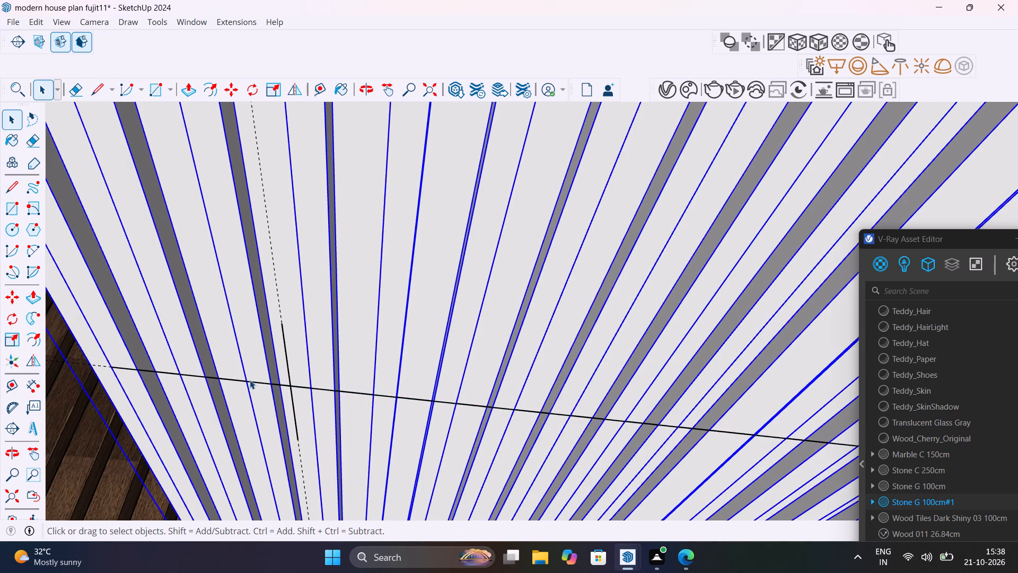
left_click(252, 380)
key("Delete")
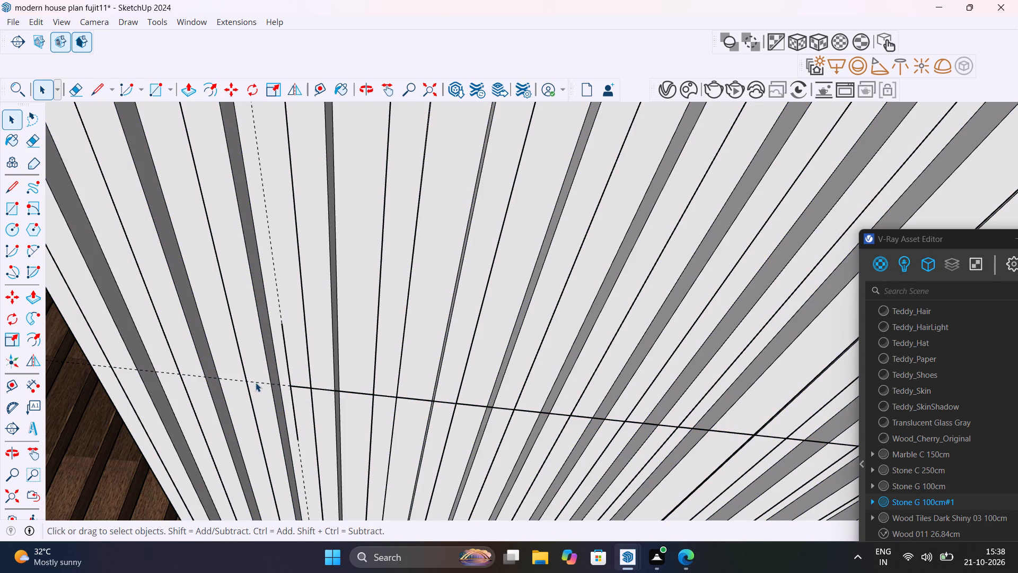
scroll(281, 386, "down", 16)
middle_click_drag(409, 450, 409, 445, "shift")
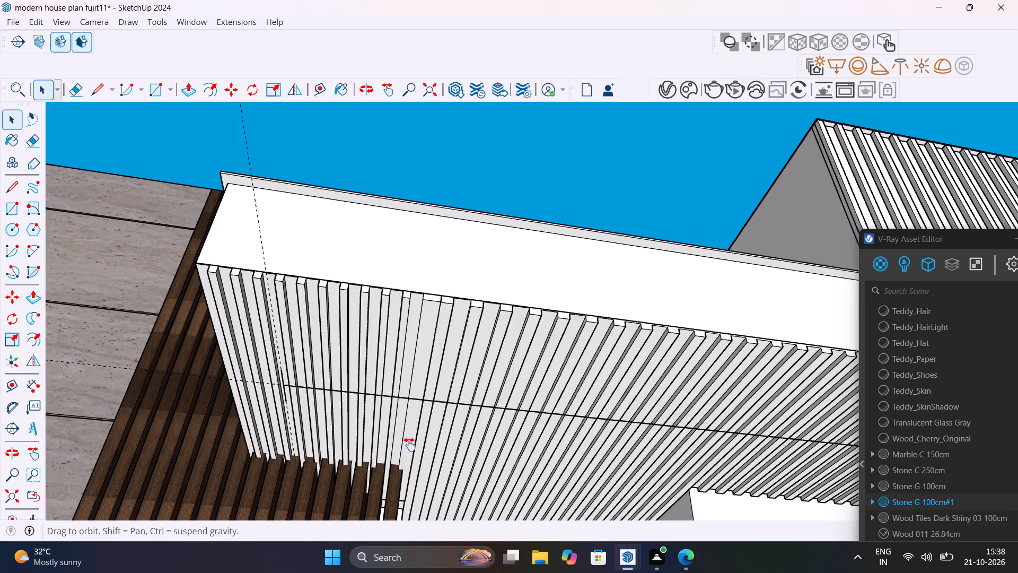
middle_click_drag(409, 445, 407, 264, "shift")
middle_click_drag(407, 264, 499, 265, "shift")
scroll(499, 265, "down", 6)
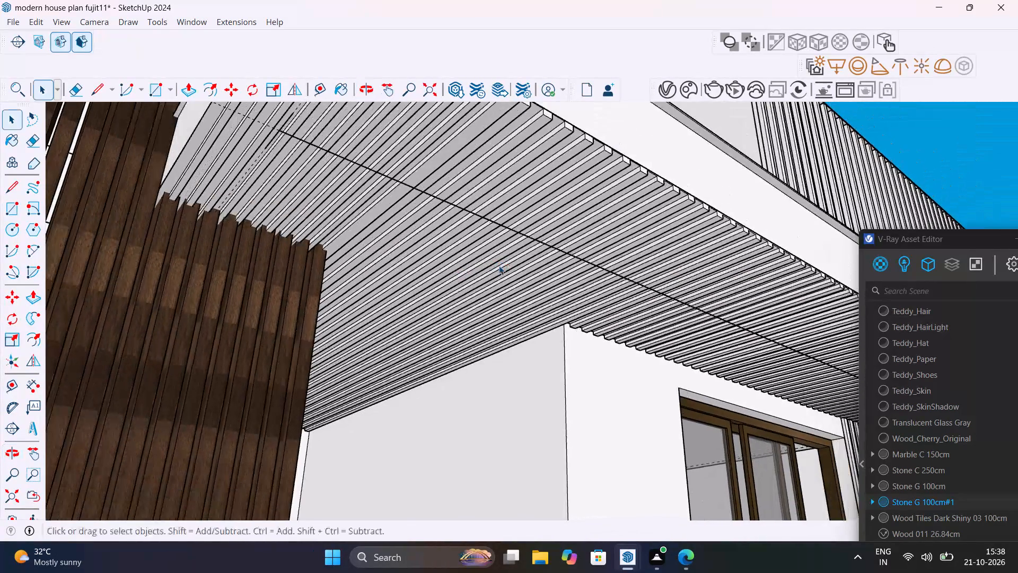
Divide the balcony's ceiling line into 5 equal segments.
scroll(499, 266, "down", 7)
left_click(498, 245)
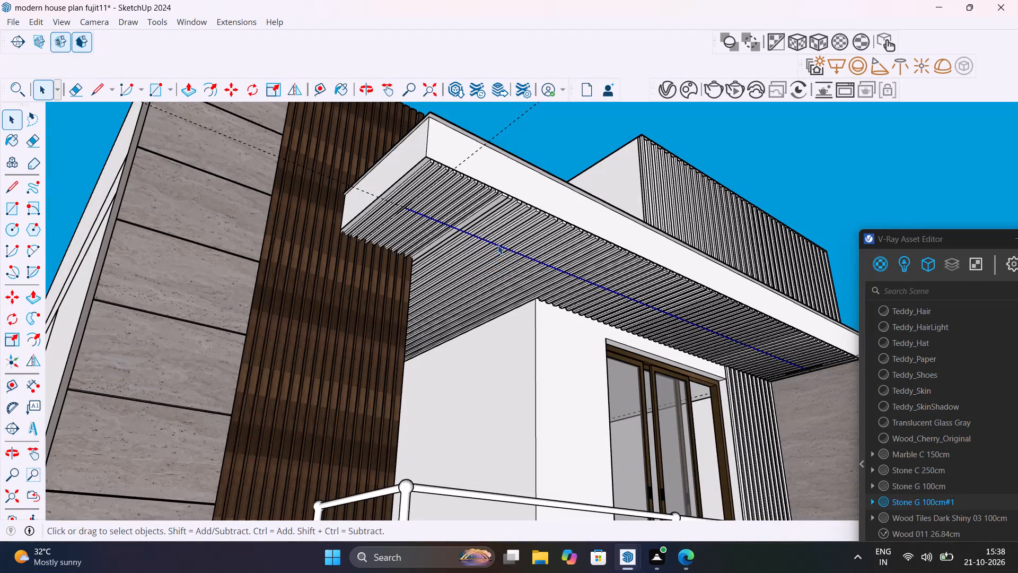
scroll(498, 245, "up", 7)
right_click(498, 245)
left_click(537, 334)
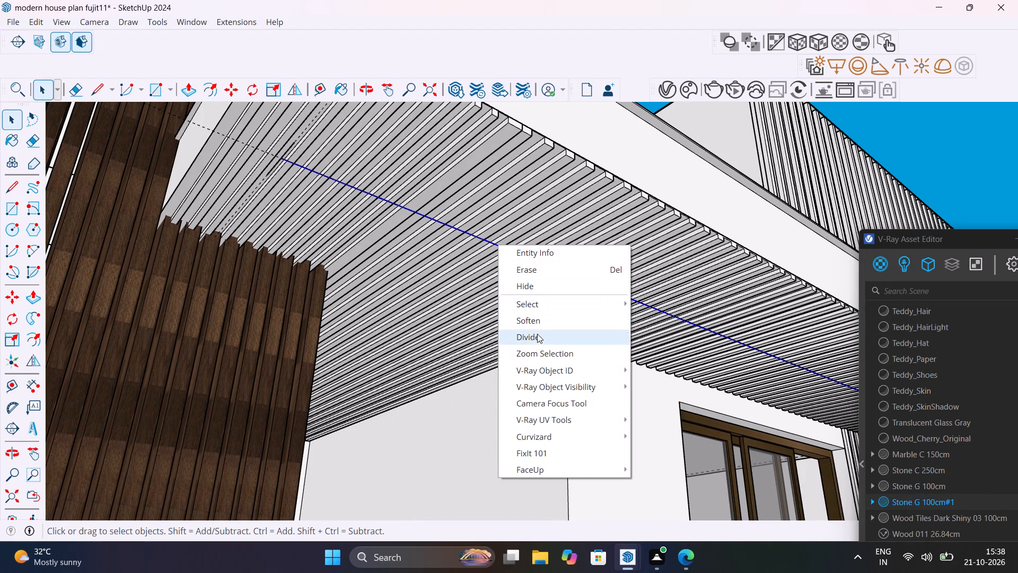
scroll(415, 244, "down", 7)
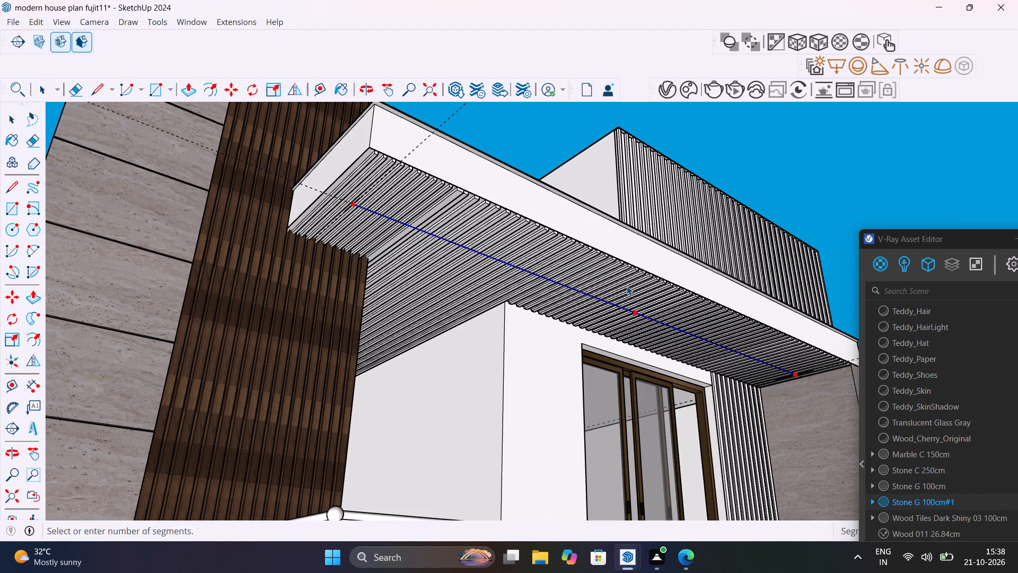
middle_click_drag(522, 297, 519, 298)
scroll(518, 298, "down", 1)
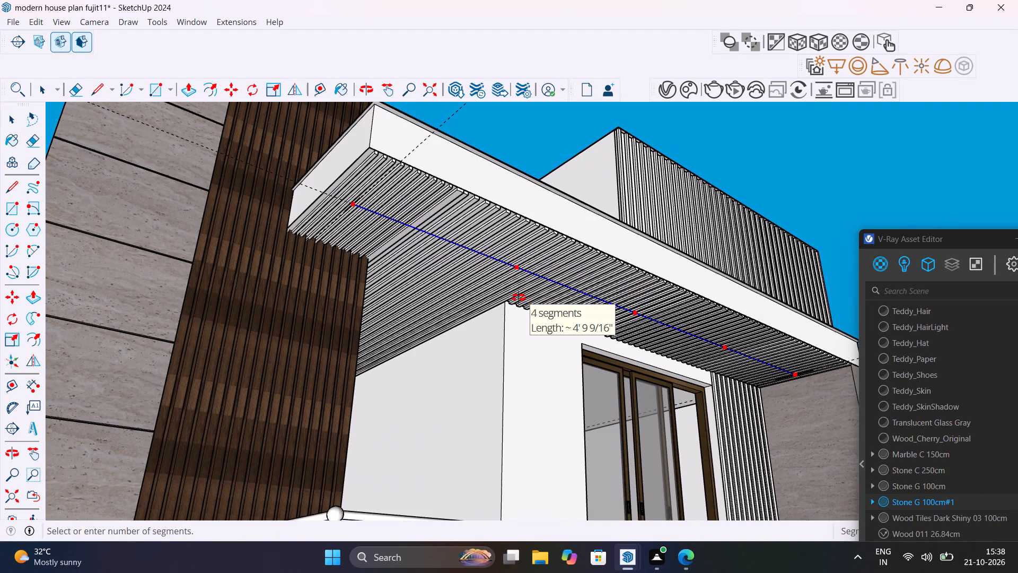
middle_click_drag(519, 298, 403, 337)
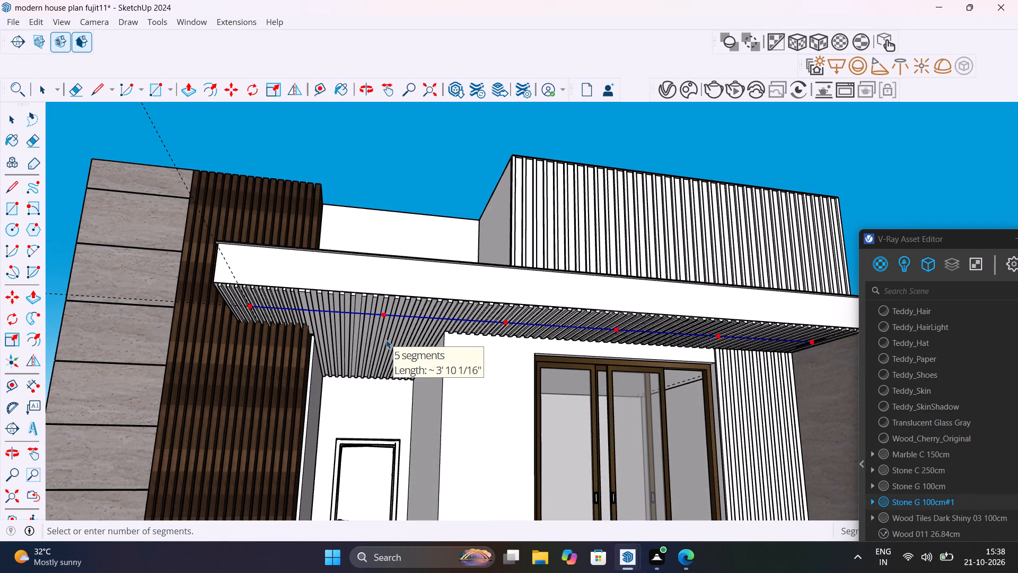
left_click(386, 340)
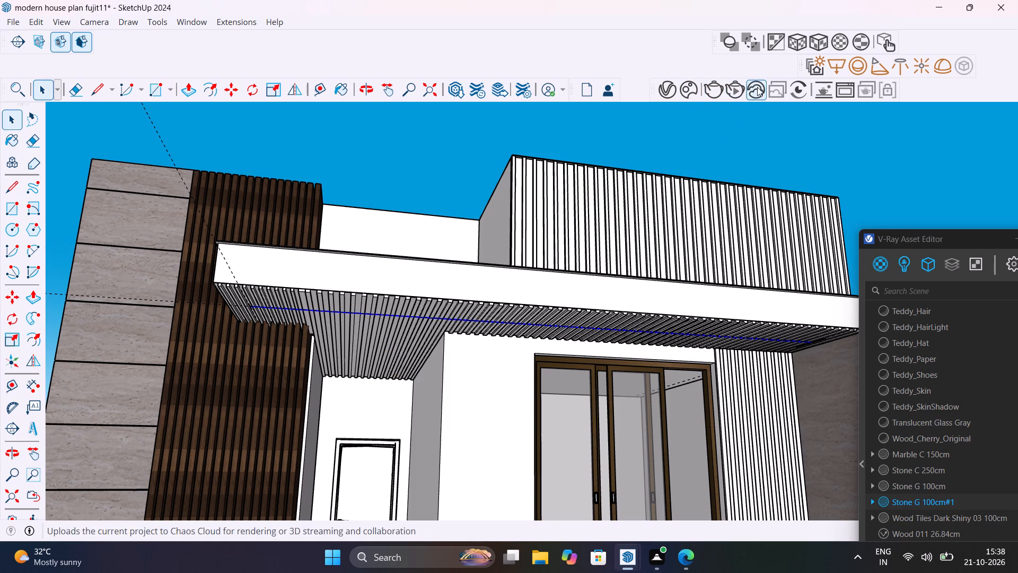
Place a V-Ray sphere light with radius 4 at the ceiling line's end beside the stone side wall.
left_click(867, 67)
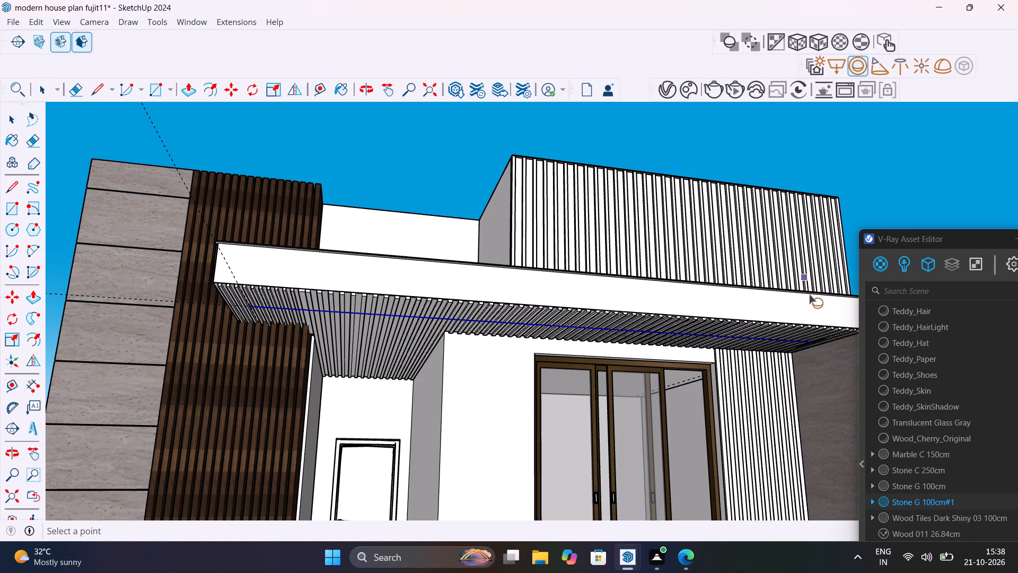
scroll(813, 356, "up", 14)
middle_click_drag(813, 354, 812, 282)
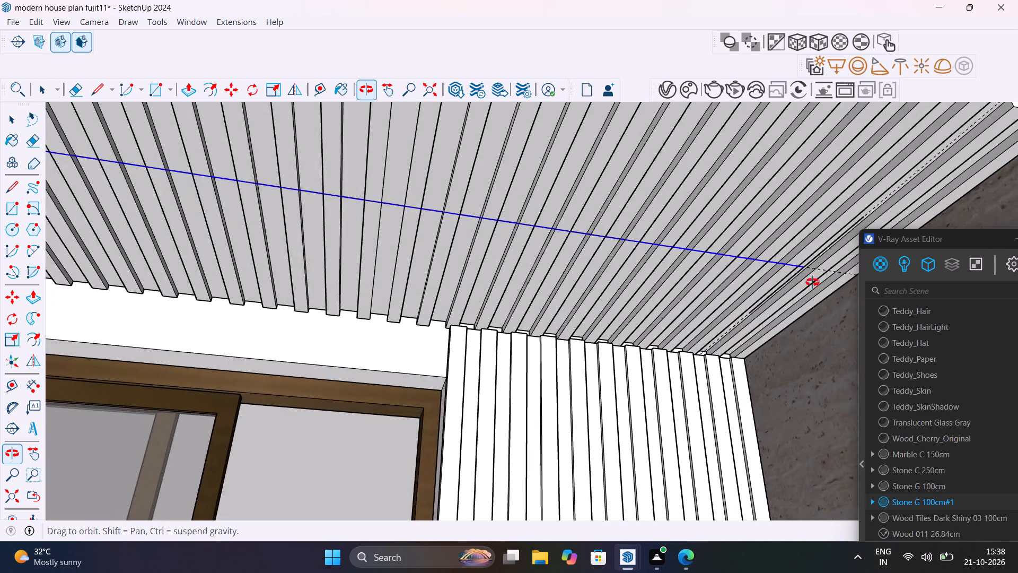
middle_click_drag(812, 282, 818, 255)
scroll(818, 255, "up", 1)
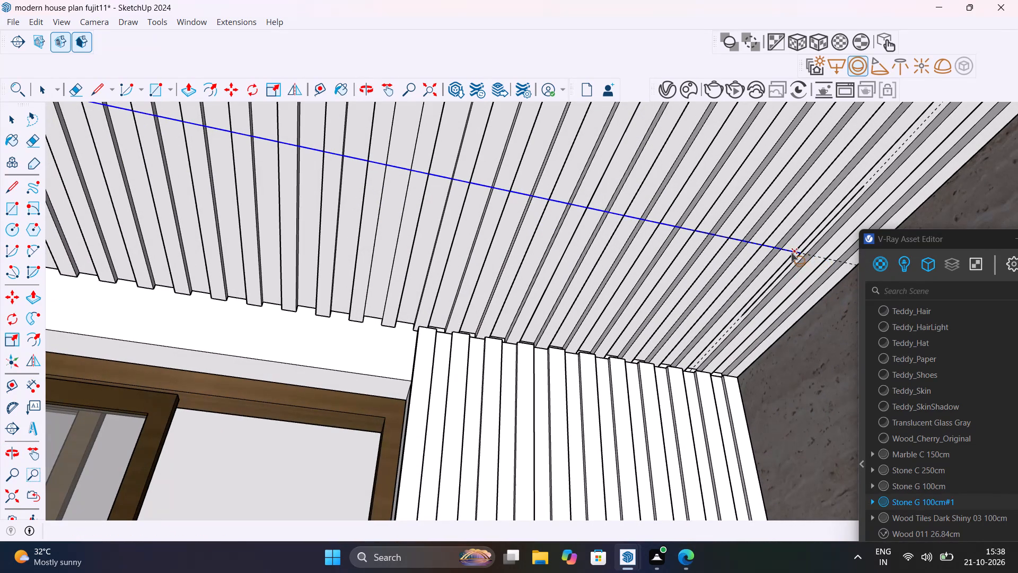
scroll(793, 251, "up", 11)
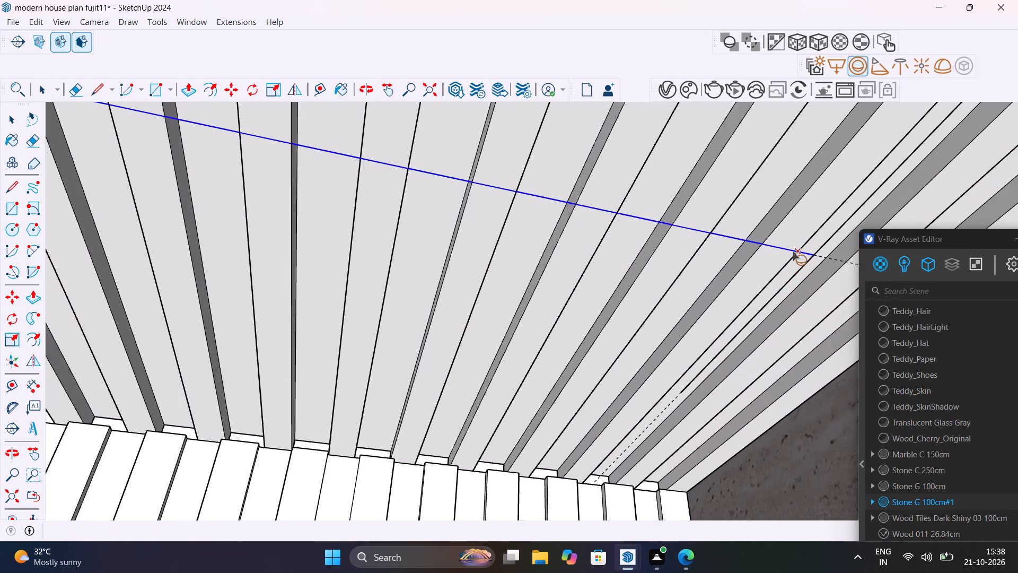
scroll(793, 251, "up", 5)
left_click(801, 255)
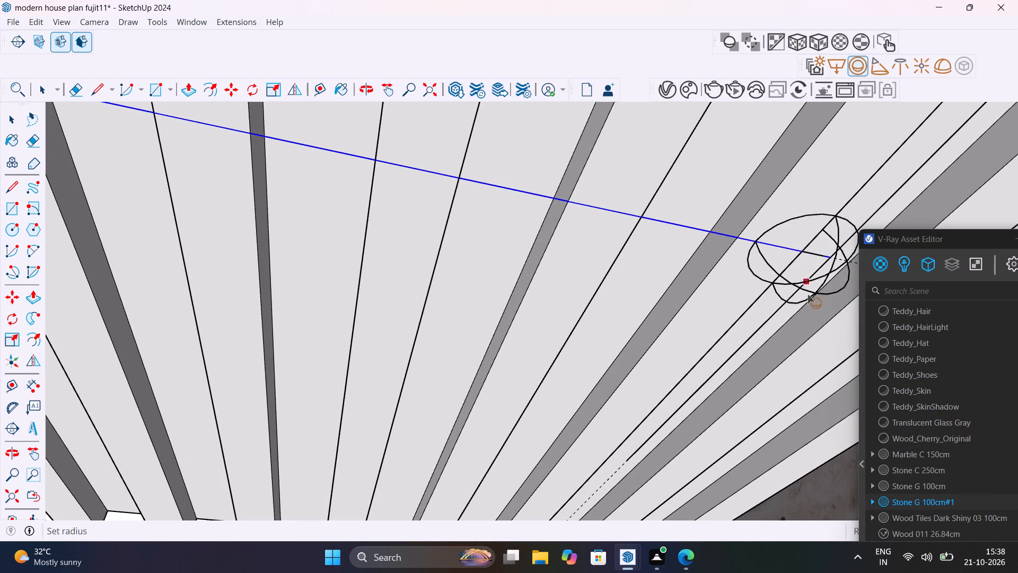
scroll(808, 295, "down", 14)
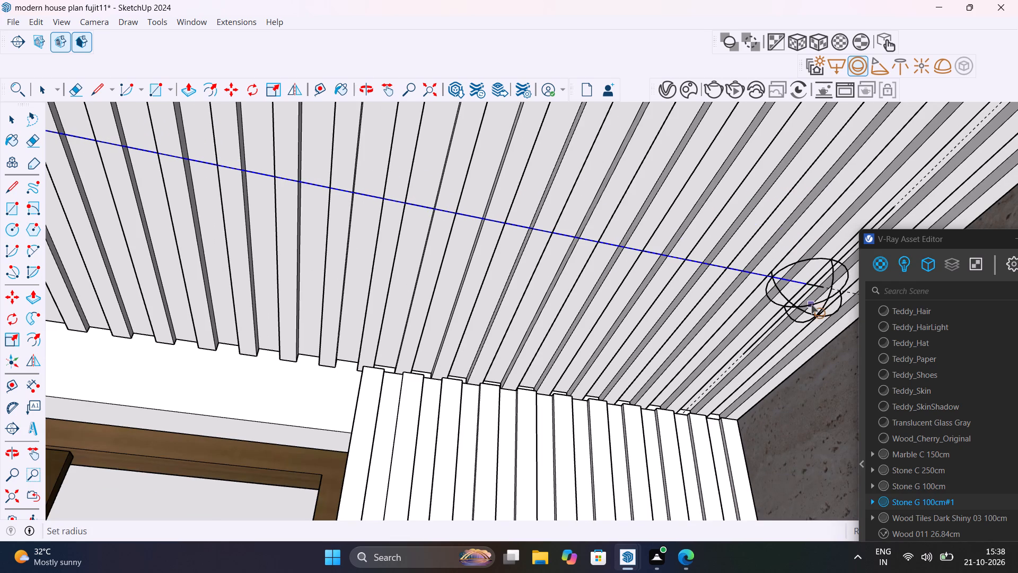
scroll(811, 304, "down", 6)
middle_click_drag(769, 300, 786, 380)
scroll(796, 344, "down", 9)
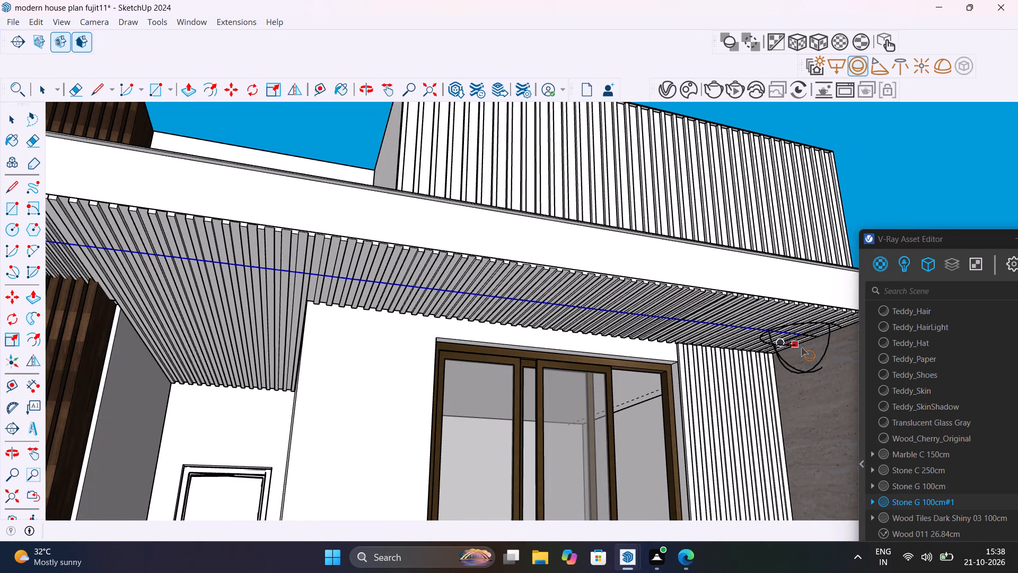
key("4")
key("Return")
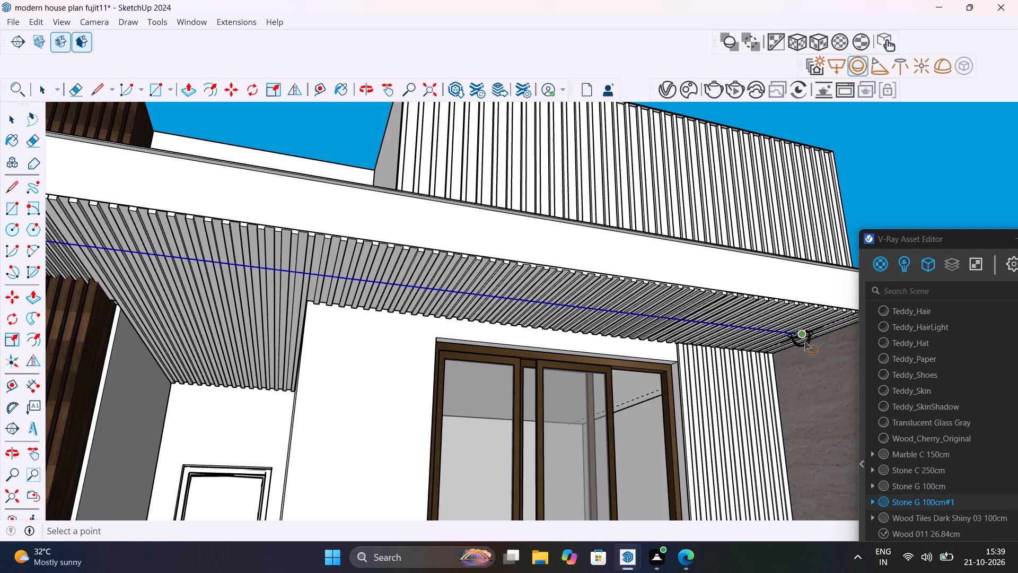
Place a second V-Ray sphere light with radius 4 on the ceiling line above the sliding door.
left_click(594, 310)
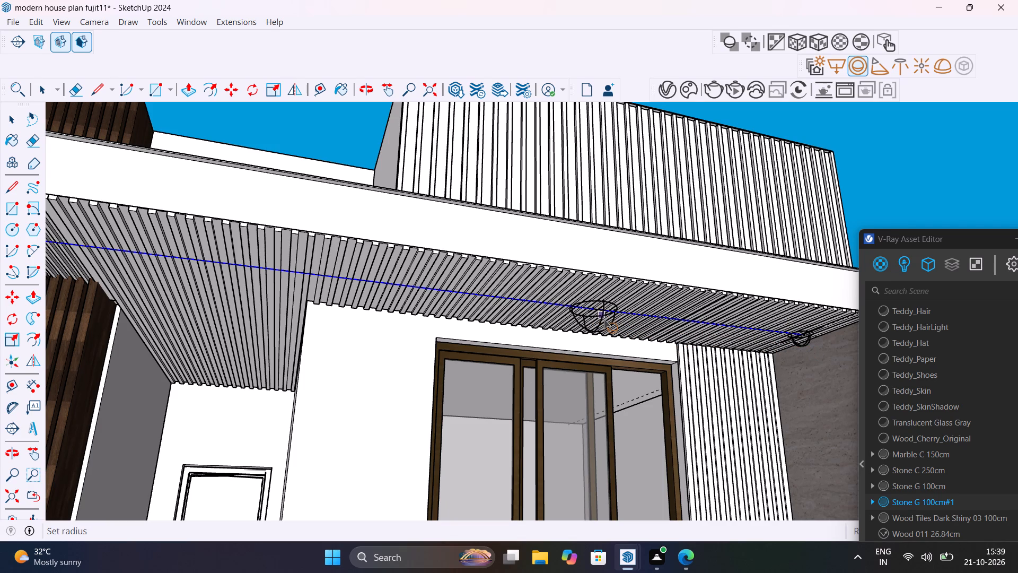
key("4")
key("Return")
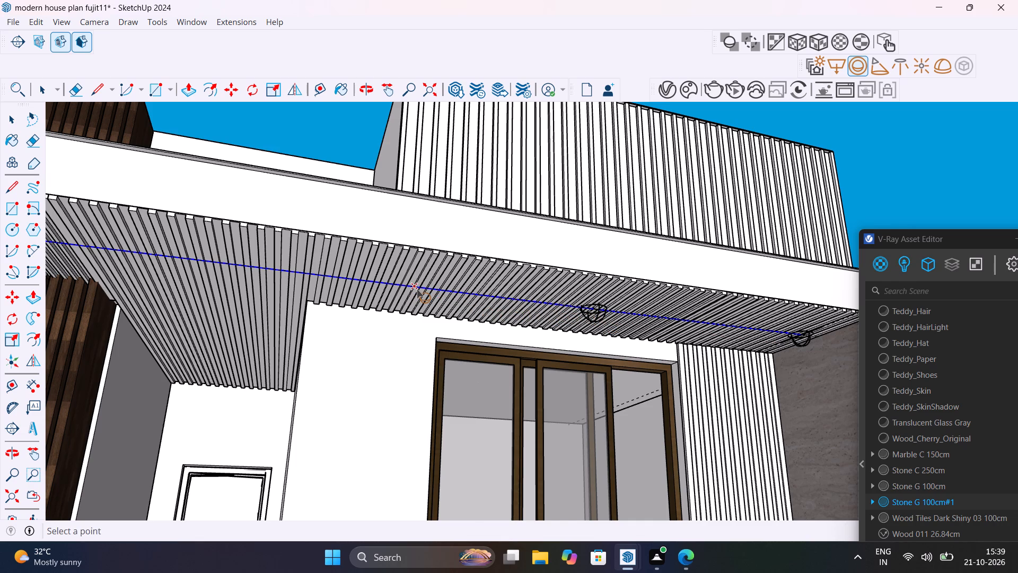
Place a V-Ray sphere light with radius 4 at the ceiling line's end beside the dark wood slatted wall.
scroll(417, 289, "up", 10)
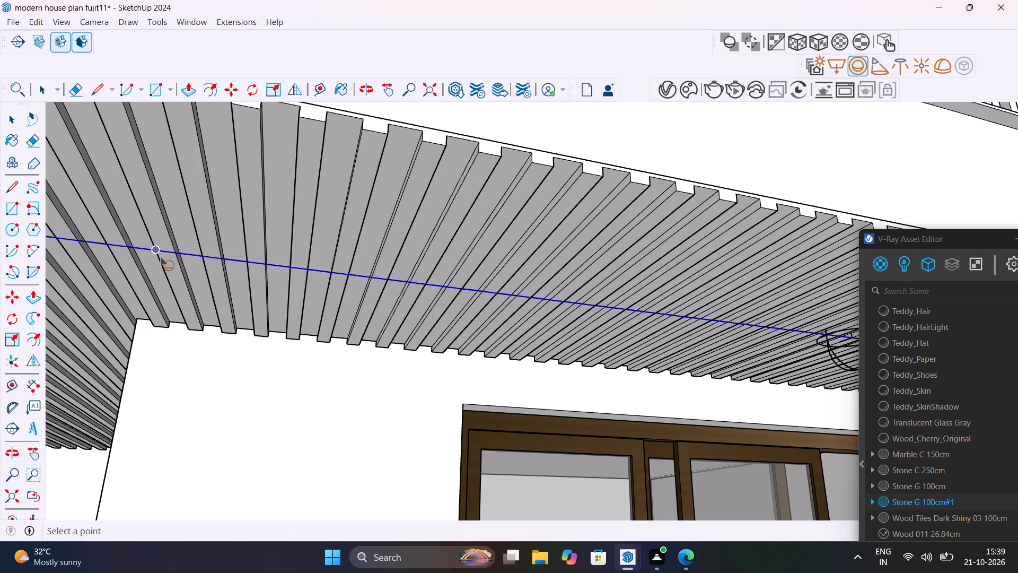
scroll(152, 256, "down", 12)
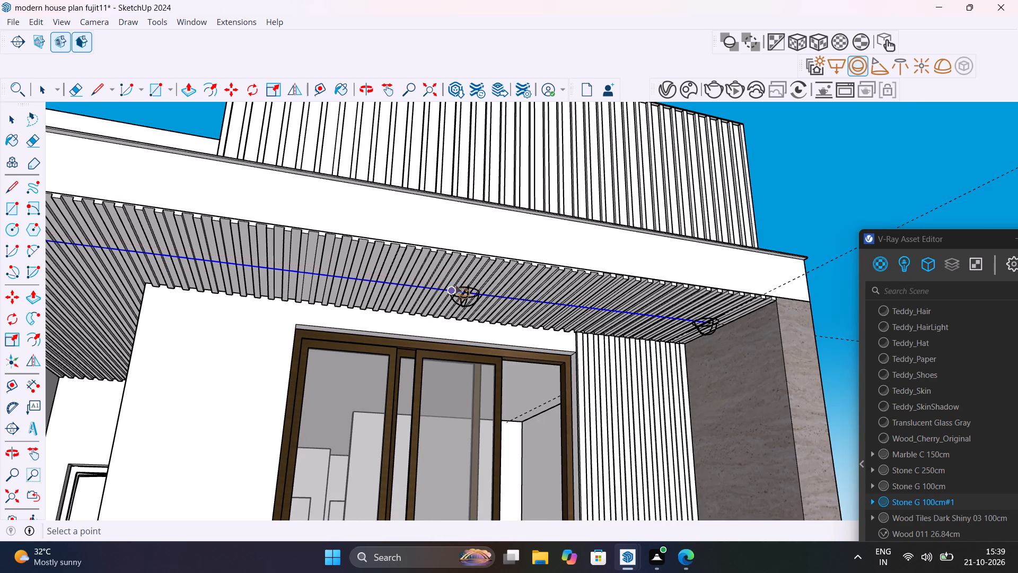
scroll(470, 297, "up", 12)
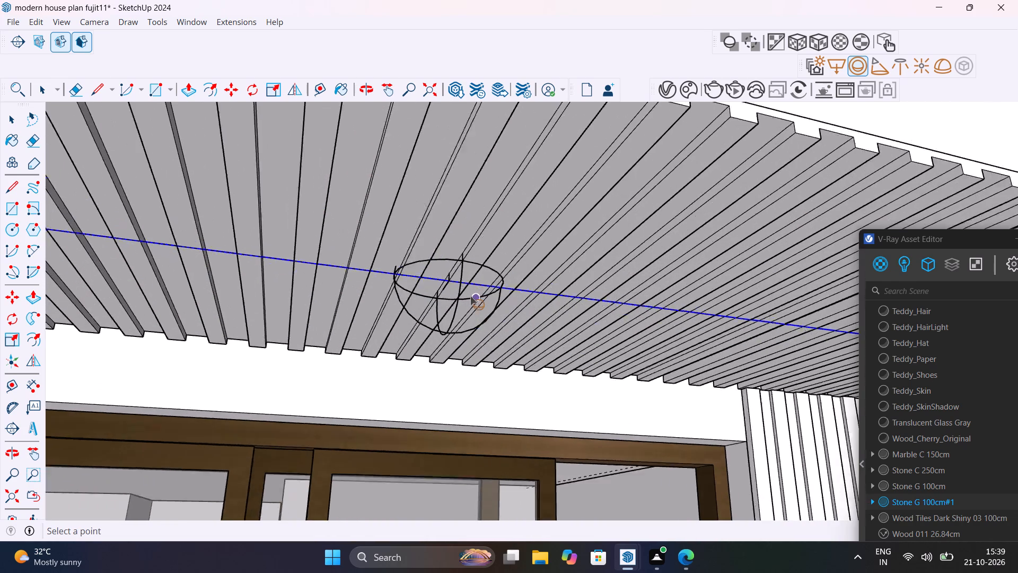
scroll(470, 296, "up", 2)
scroll(429, 282, "down", 15)
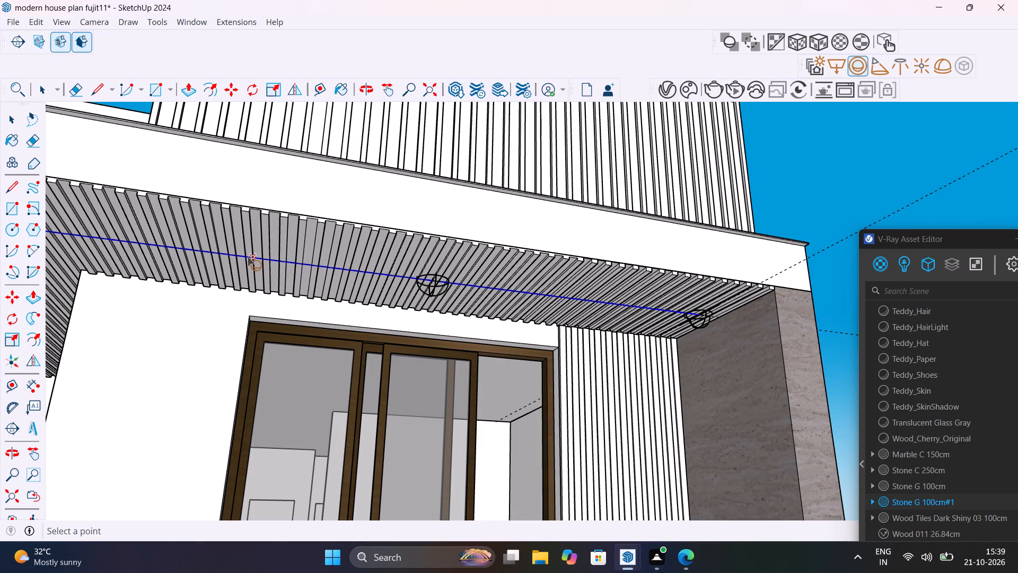
scroll(217, 252, "down", 20)
scroll(217, 252, "down", 1)
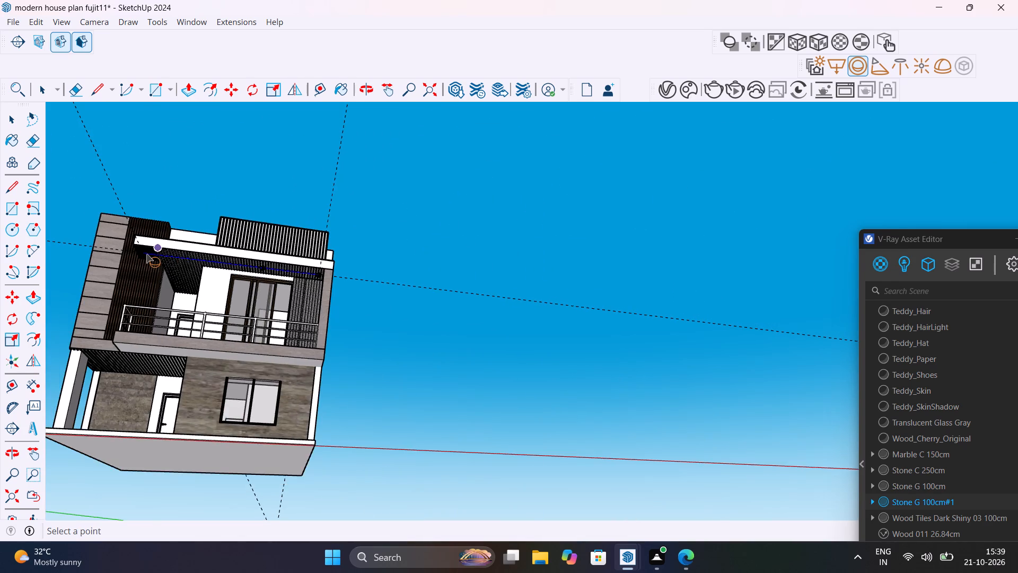
scroll(145, 253, "up", 20)
scroll(145, 253, "up", 11)
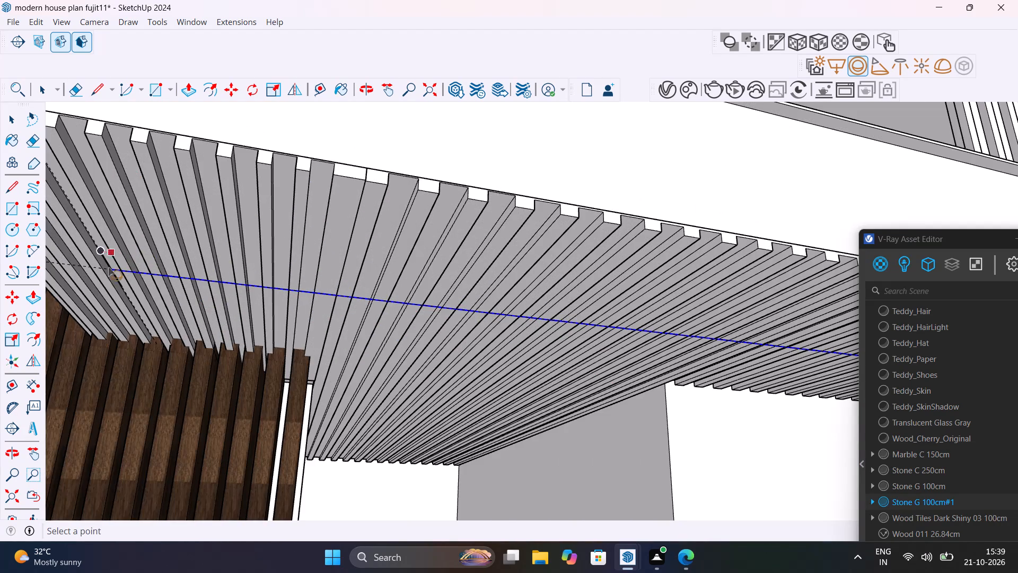
left_click(108, 272)
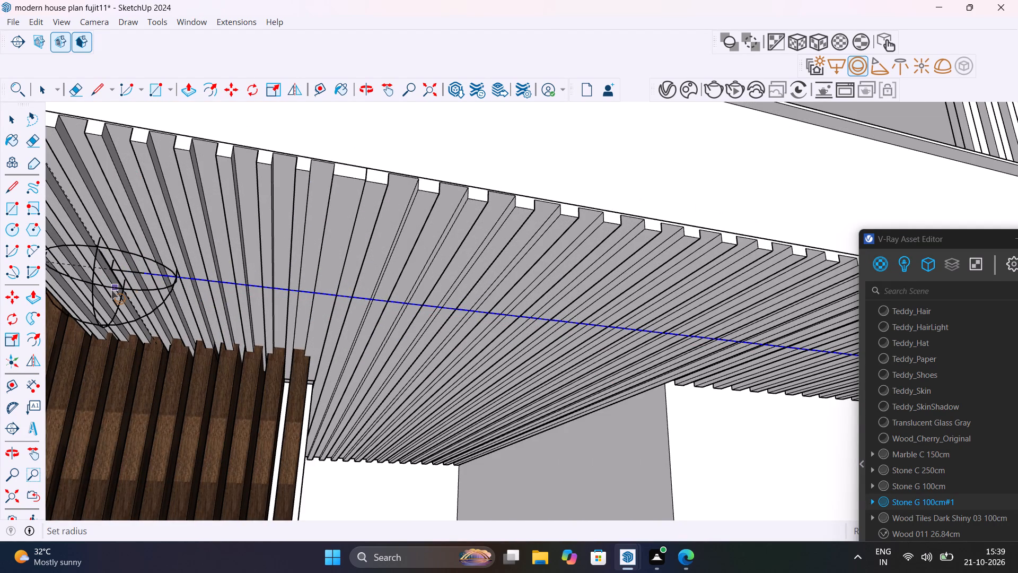
key("4")
key("Return")
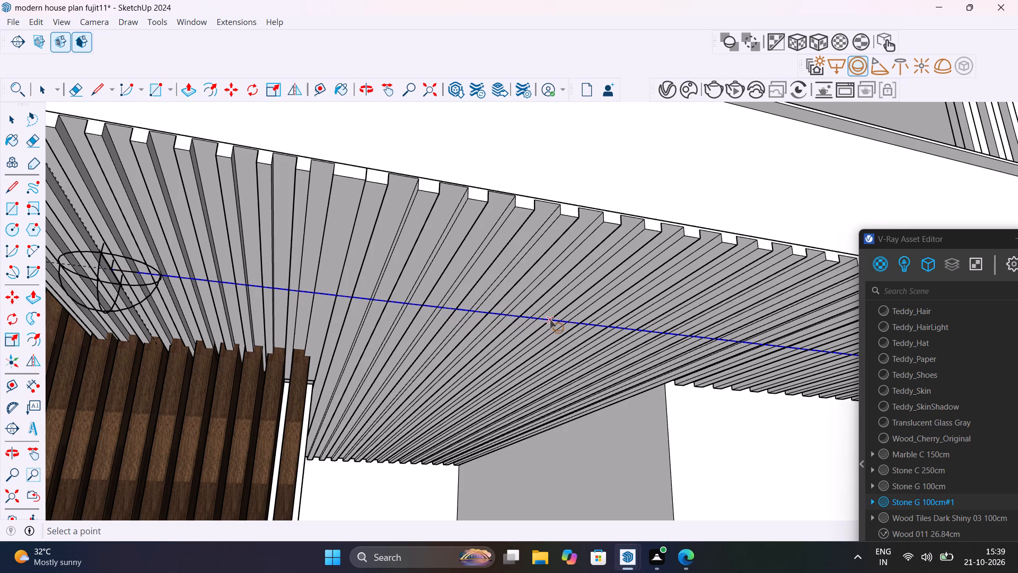
Examine the ceiling line's division points and individual segments against the positions of the placed sphere lights.
scroll(578, 323, "up", 5)
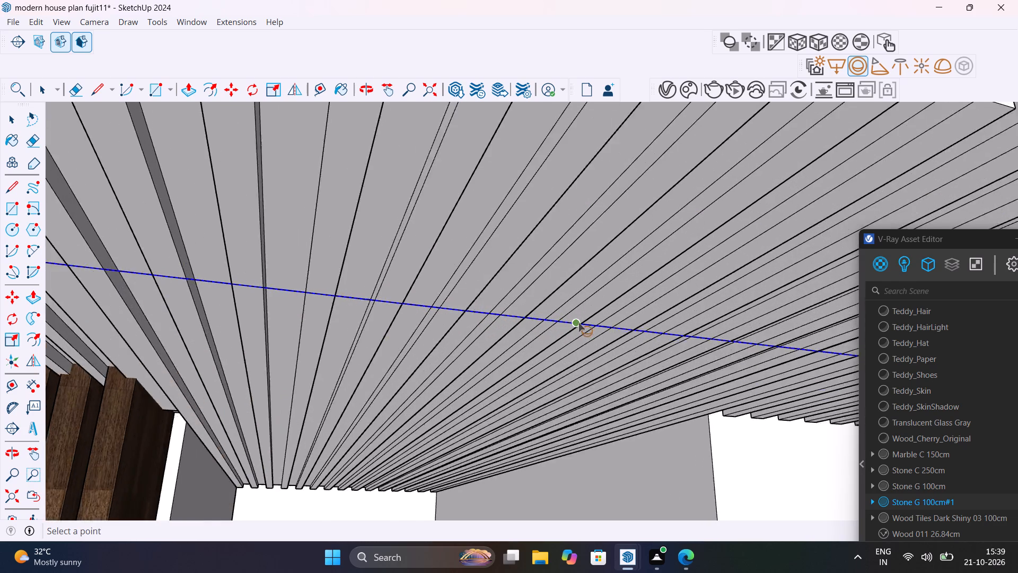
scroll(578, 323, "up", 11)
middle_click_drag(578, 323, 608, 291)
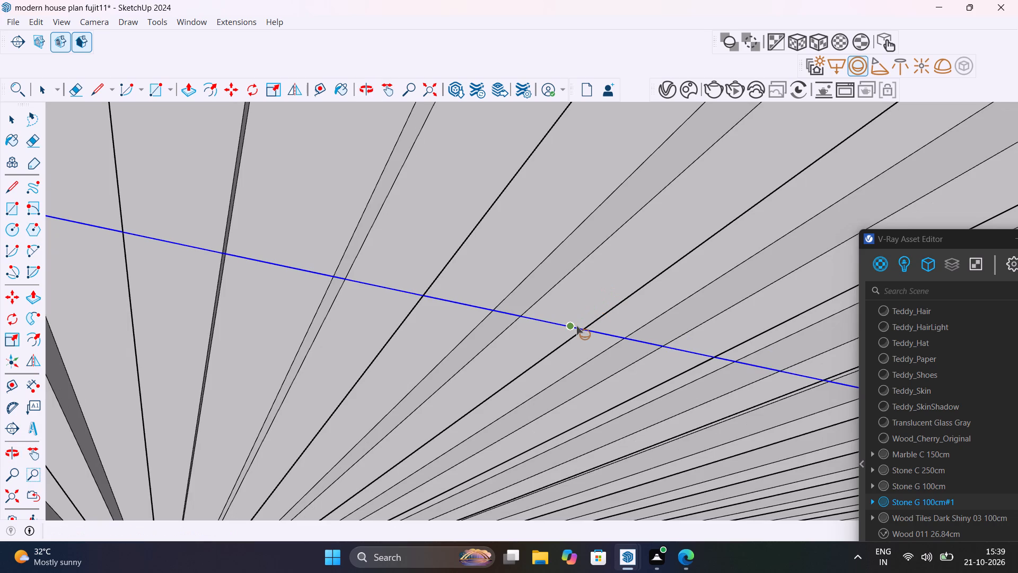
scroll(573, 325, "down", 5)
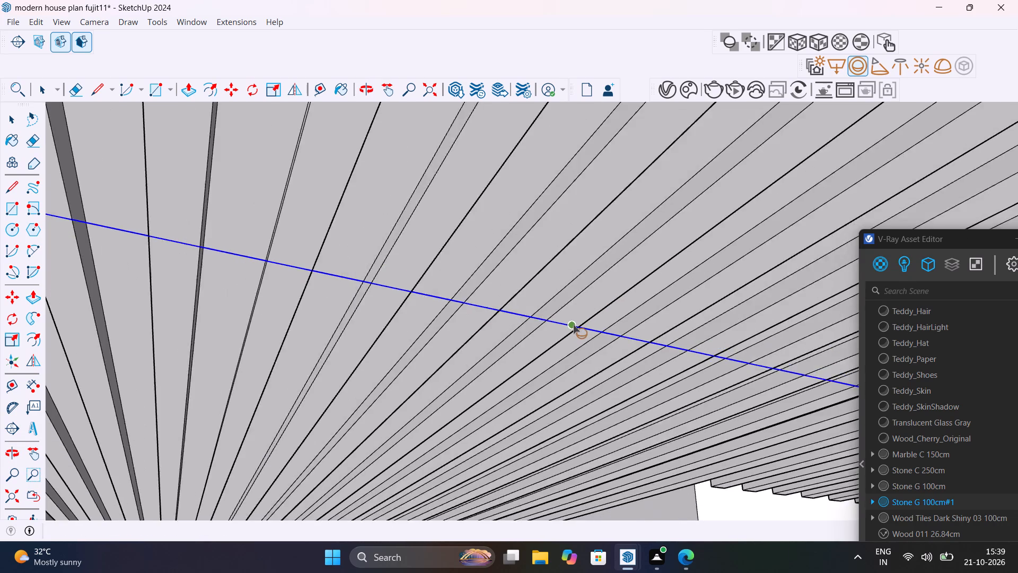
scroll(573, 325, "down", 20)
scroll(573, 325, "down", 10)
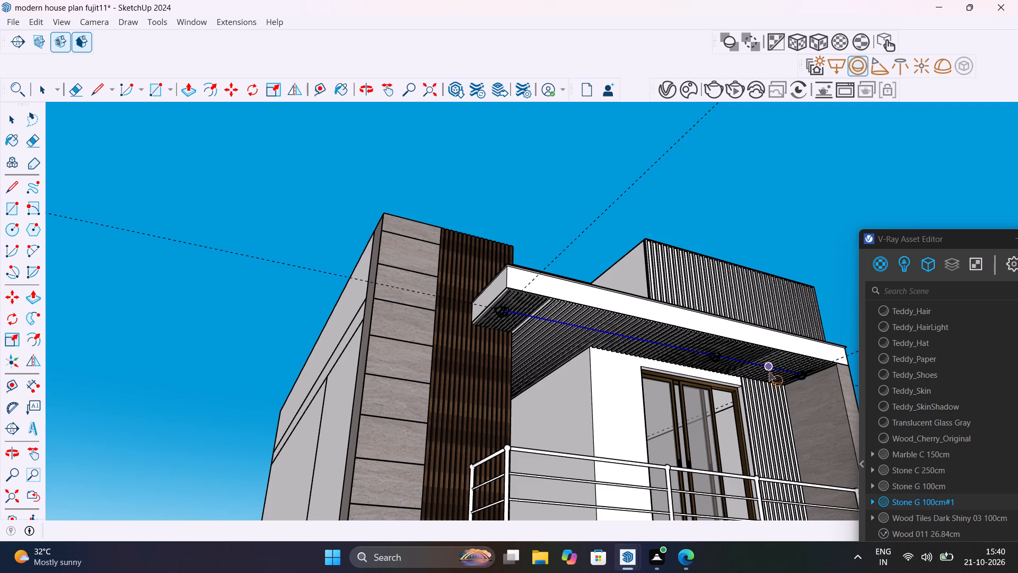
scroll(789, 387, "up", 12)
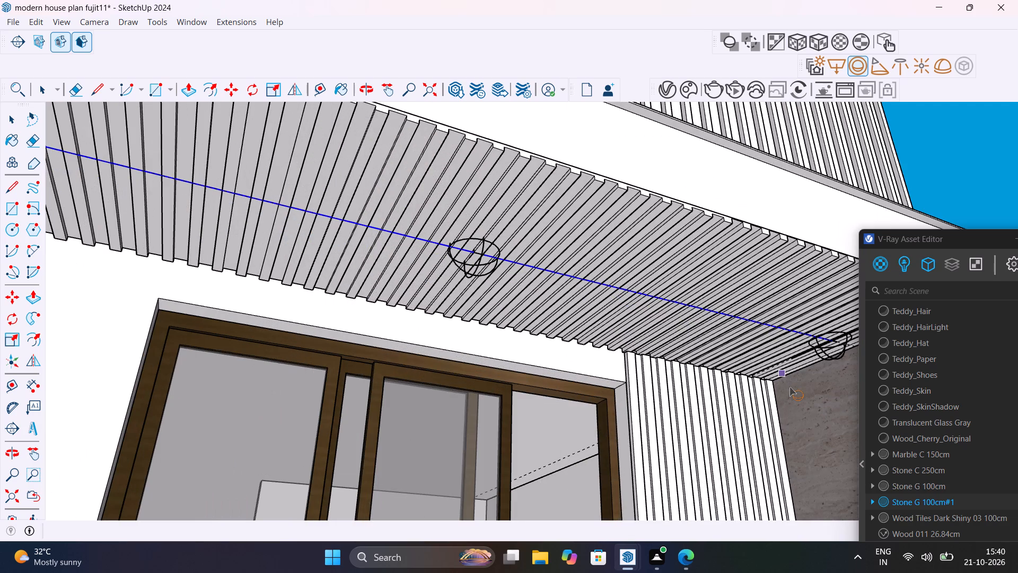
middle_click_drag(782, 389, 622, 387, "shift")
key("space")
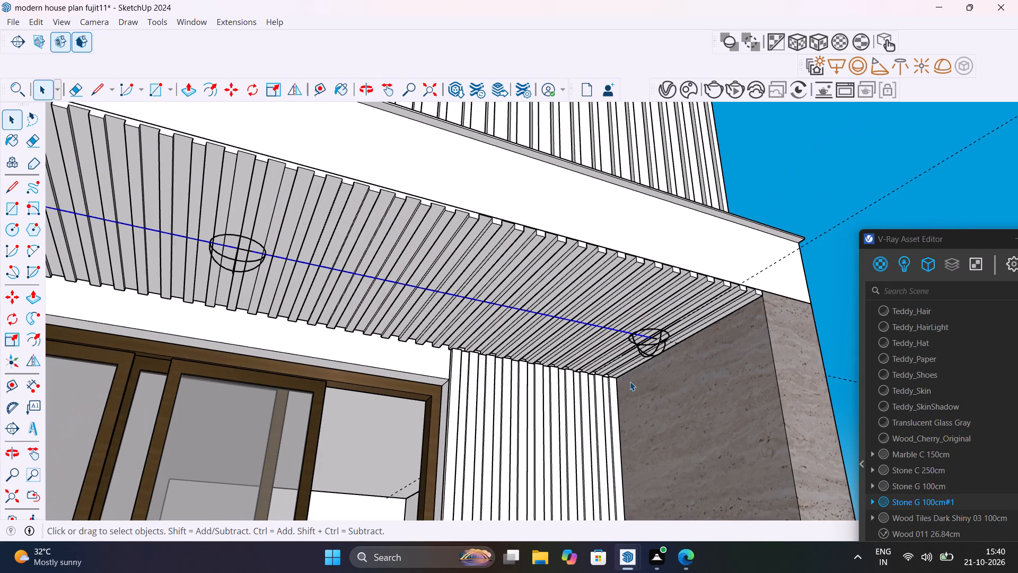
key("l")
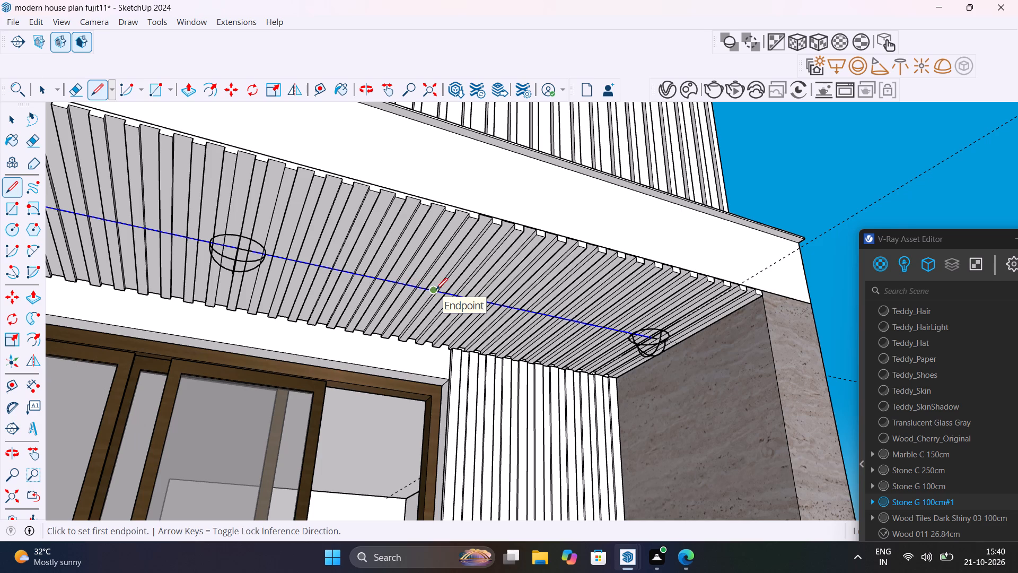
scroll(436, 290, "up", 8)
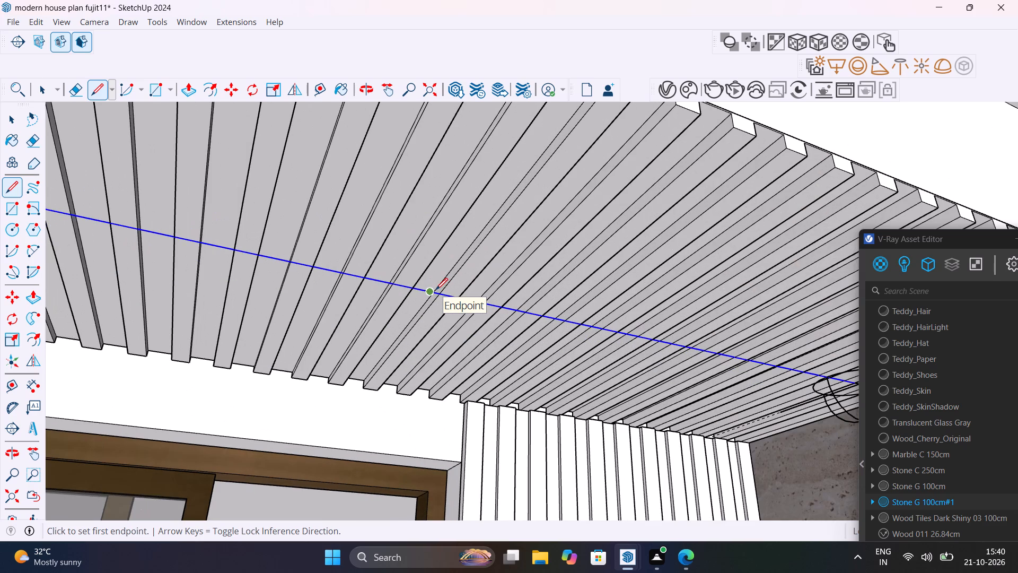
key("space")
left_click(436, 292)
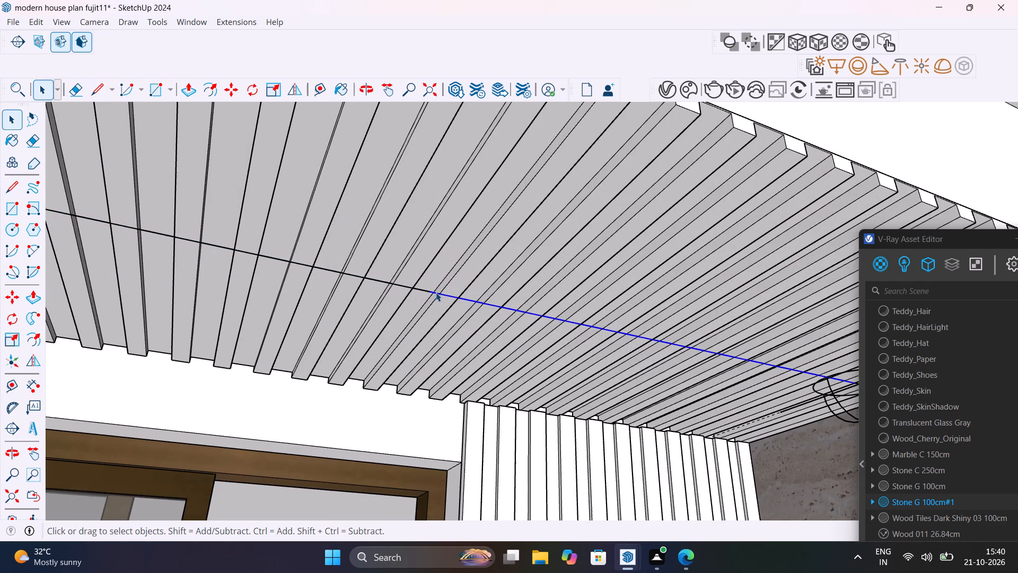
scroll(451, 298, "down", 12)
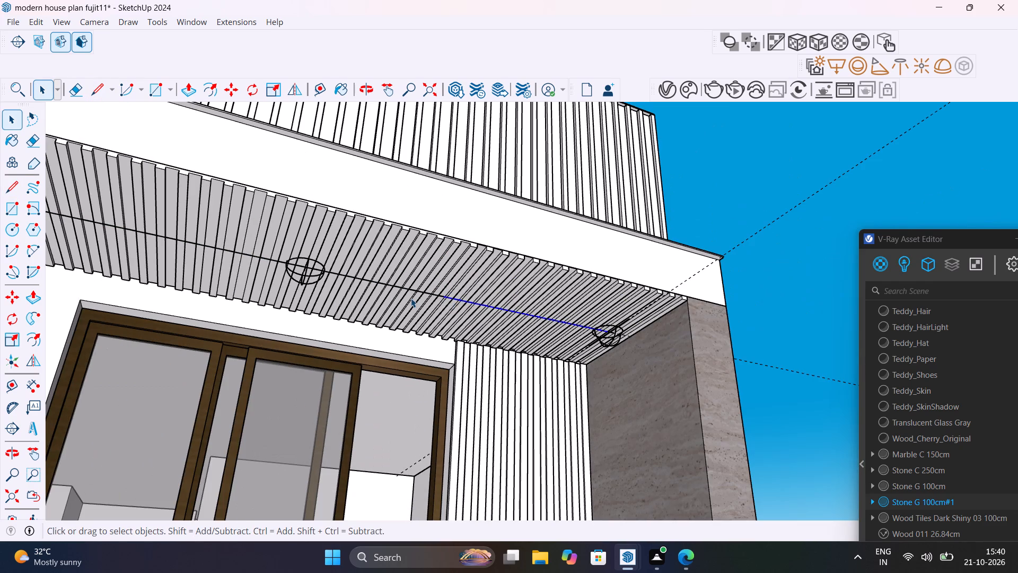
left_click(408, 288)
scroll(408, 288, "up", 2)
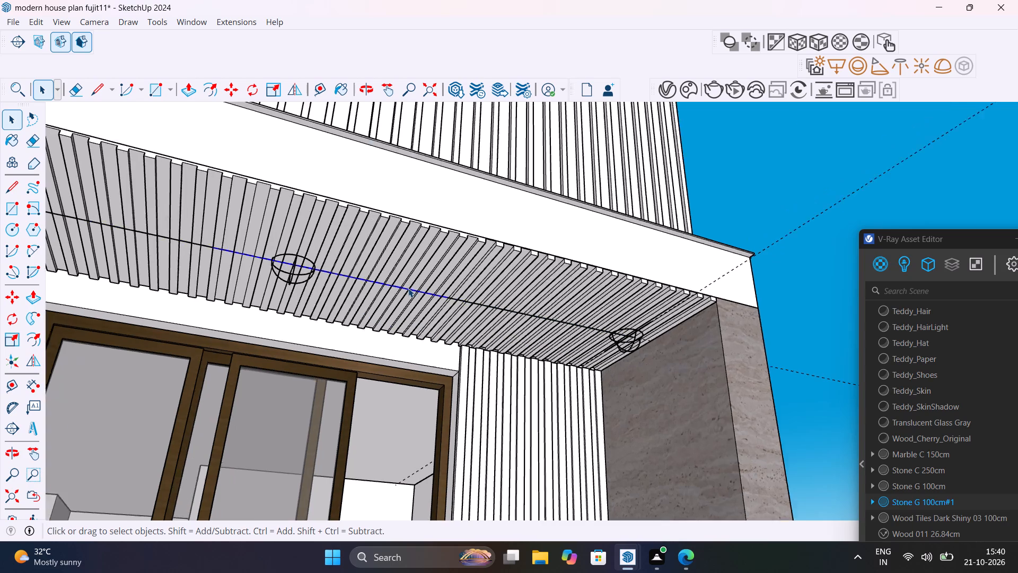
Delete the misplaced V-Ray sphere light on the ceiling line above the sliding door.
scroll(408, 288, "up", 4)
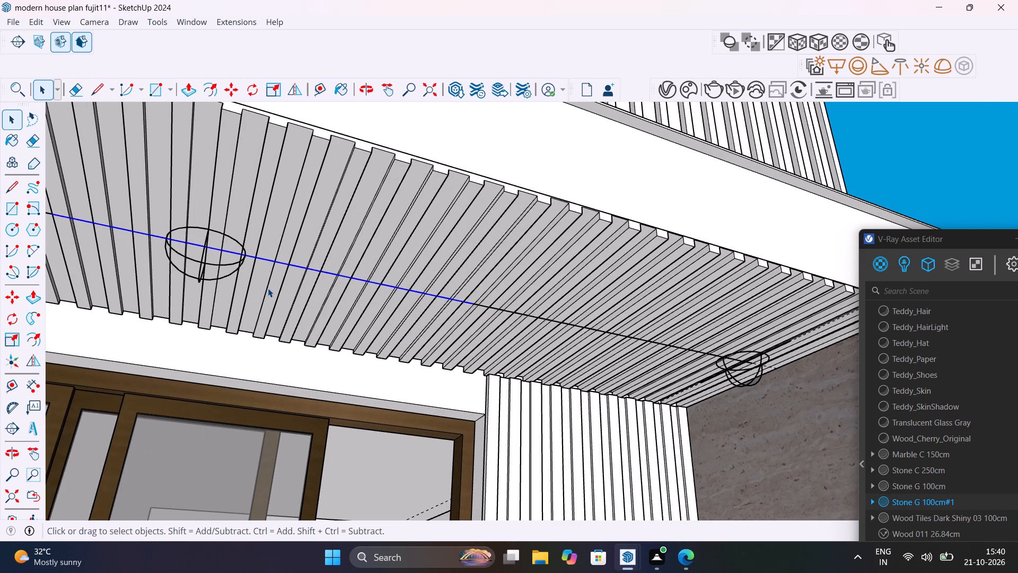
left_click(230, 263)
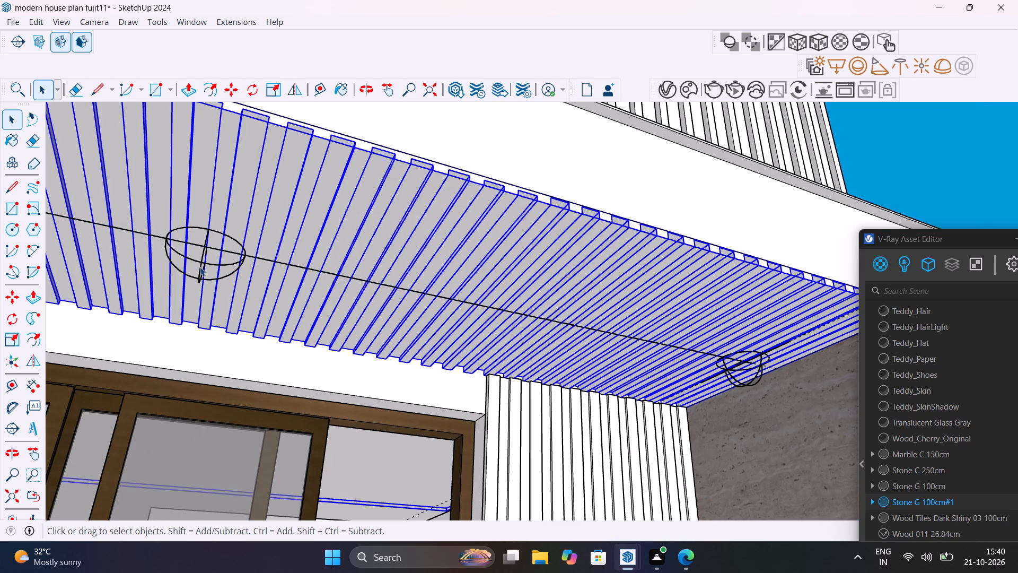
left_click(200, 267)
key("Delete")
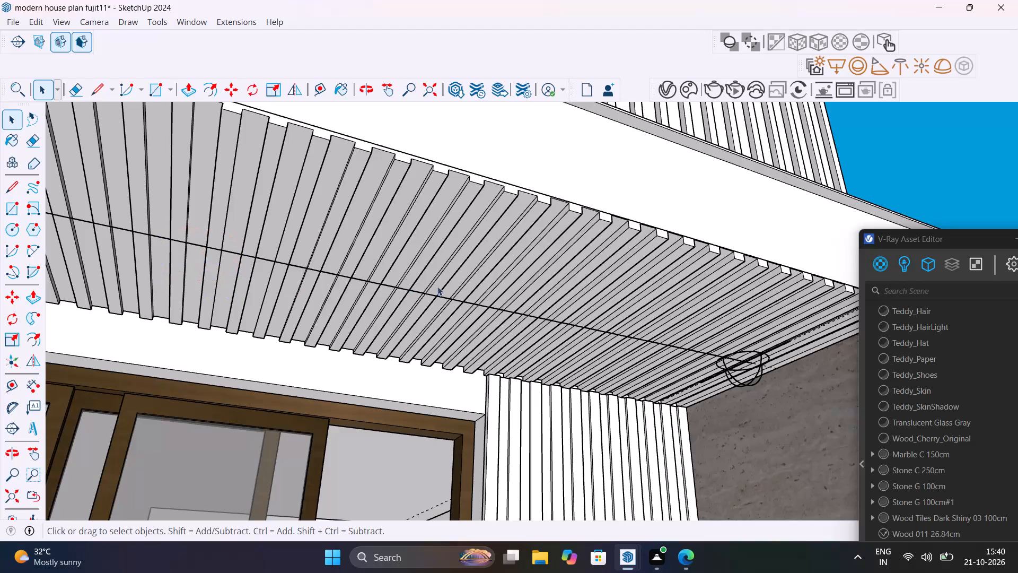
Place a V-Ray sphere light with radius 4 at the ceiling line's first division point from the stone side wall.
left_click(578, 327)
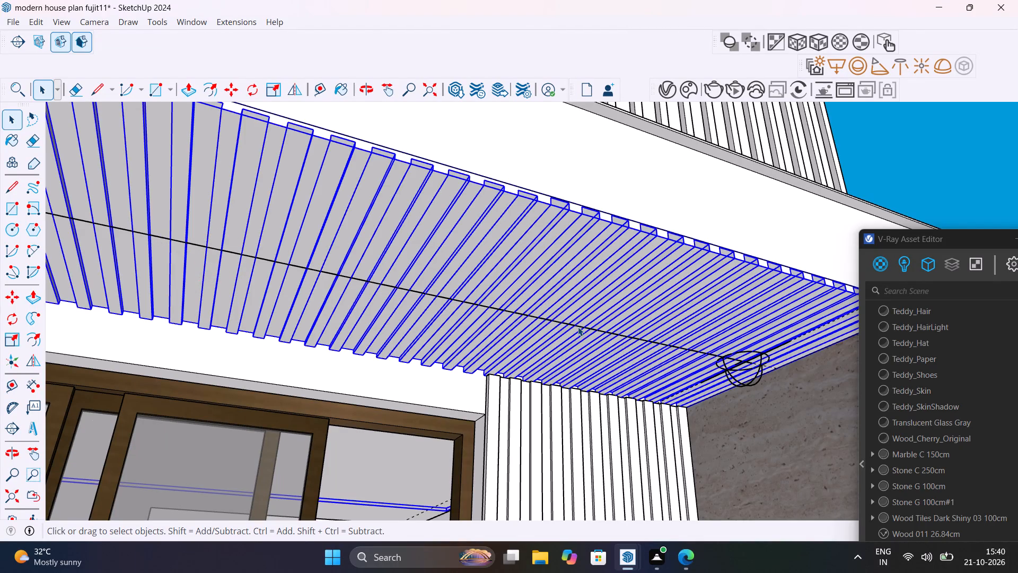
left_click(557, 320)
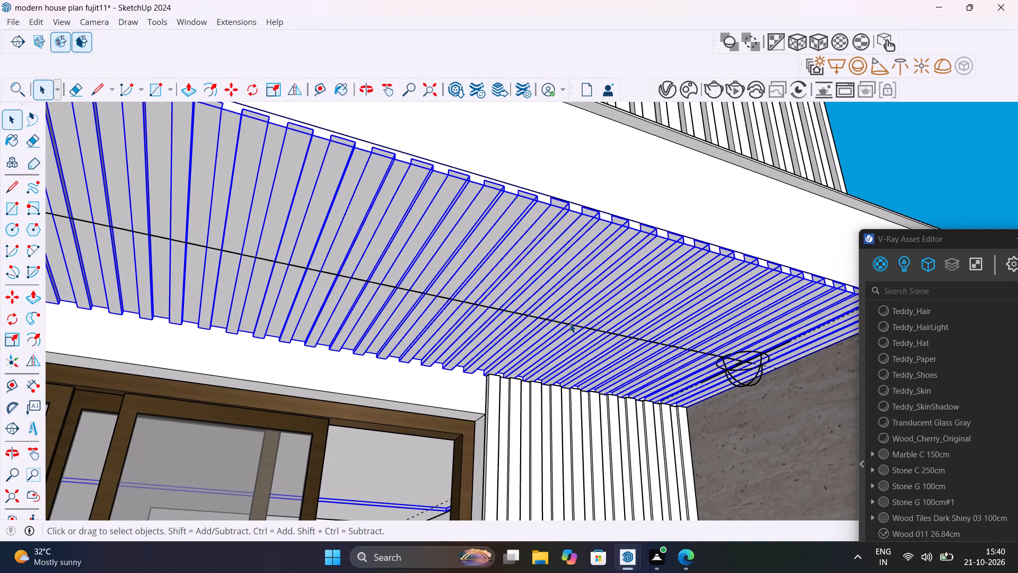
left_click(570, 324)
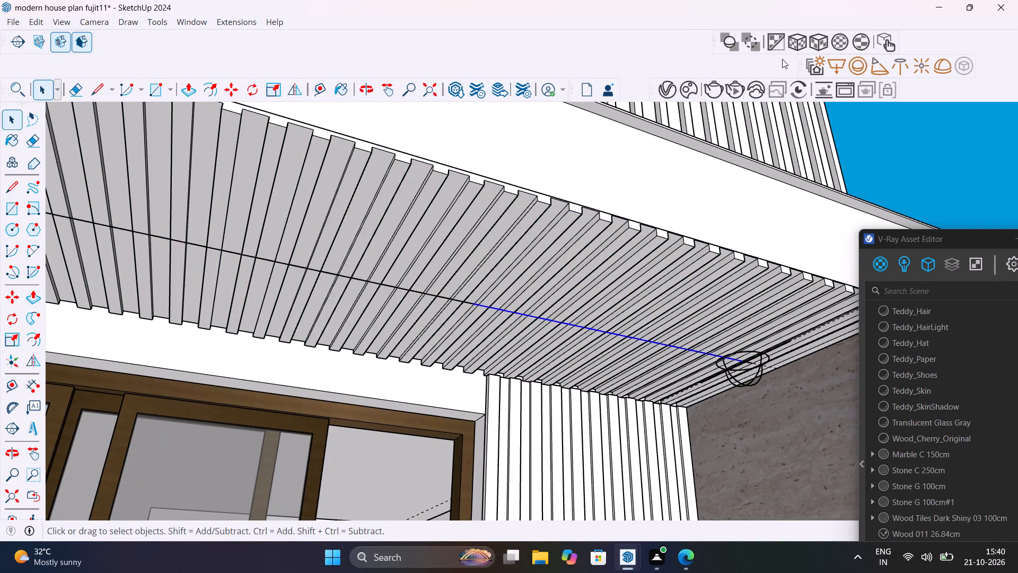
left_click(847, 67)
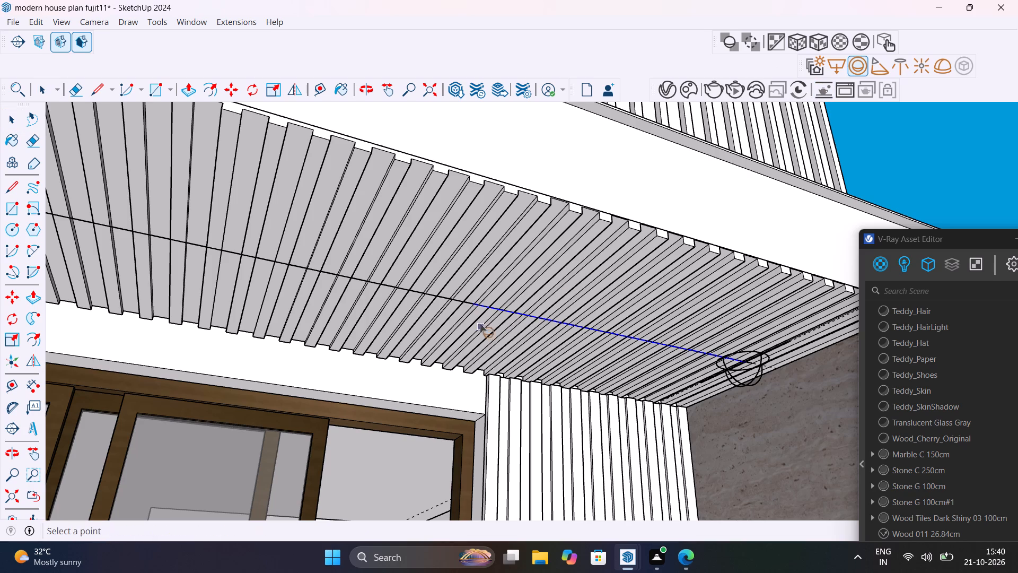
scroll(471, 303, "up", 18)
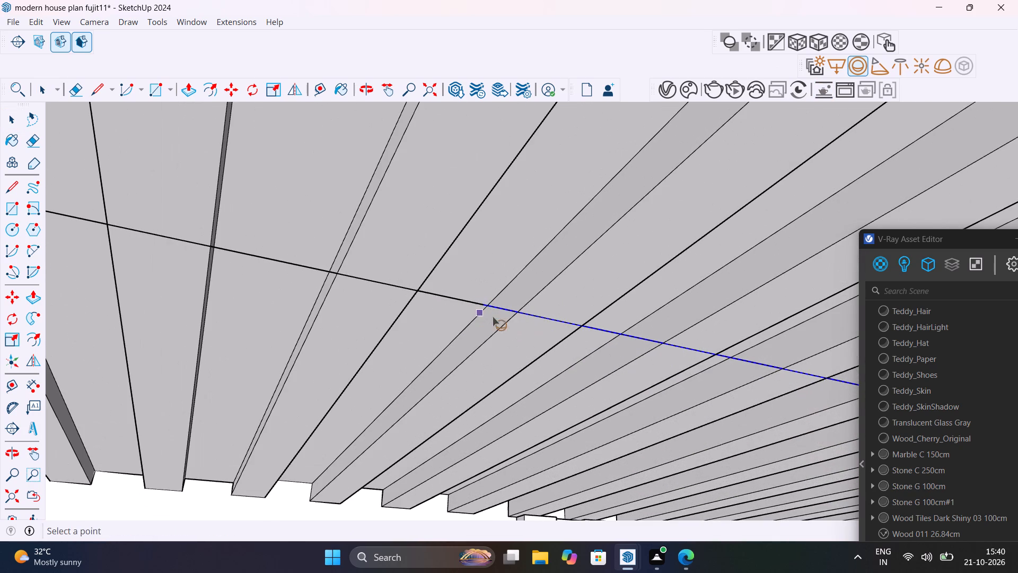
left_click(484, 306)
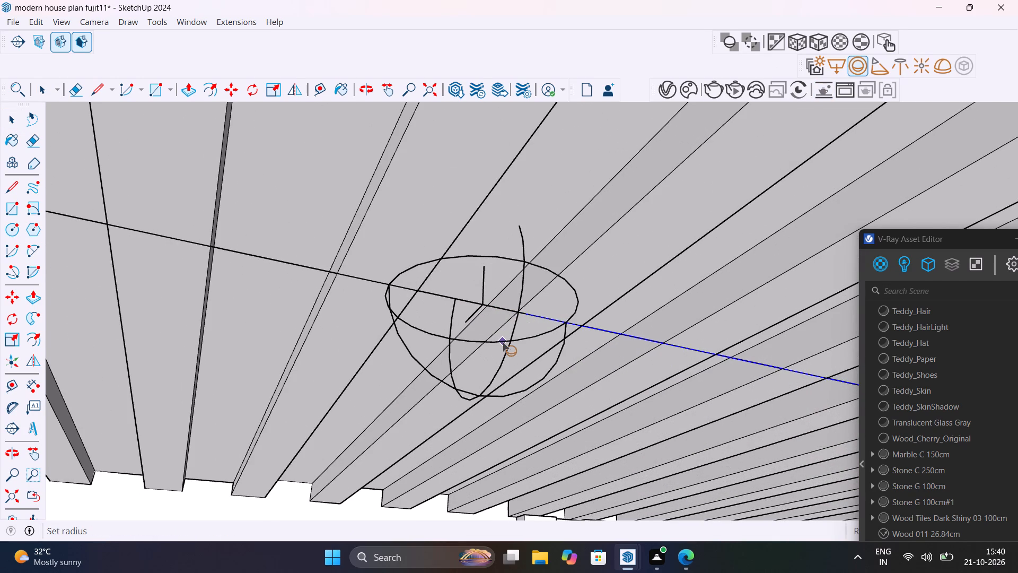
key("4")
key("Return")
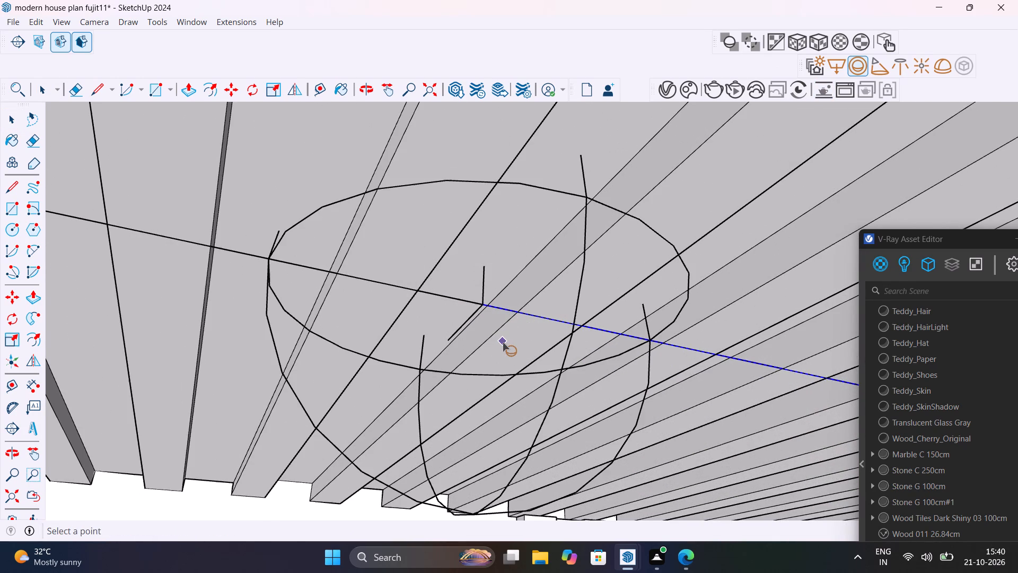
scroll(503, 341, "down", 14)
scroll(503, 342, "up", 1)
scroll(503, 342, "down", 6)
key("space")
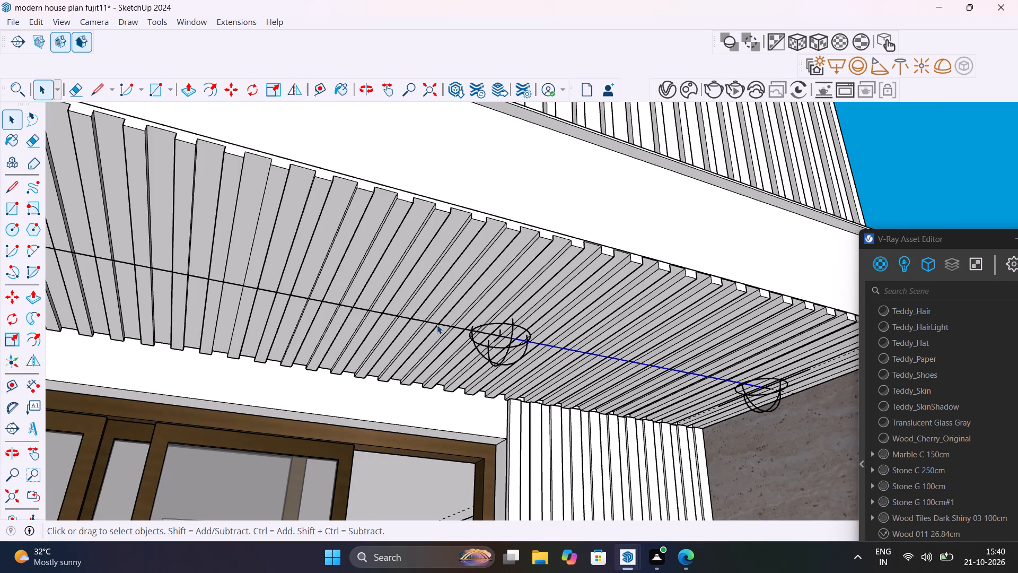
Place a V-Ray sphere light with radius 4 at the ceiling line's second division point from the stone side wall.
left_click(437, 323)
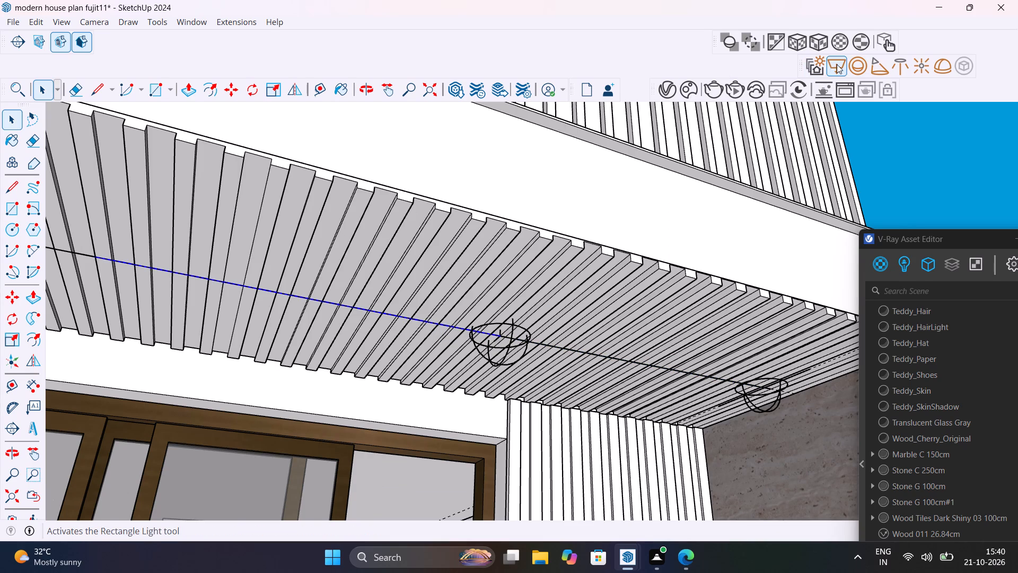
left_click(849, 66)
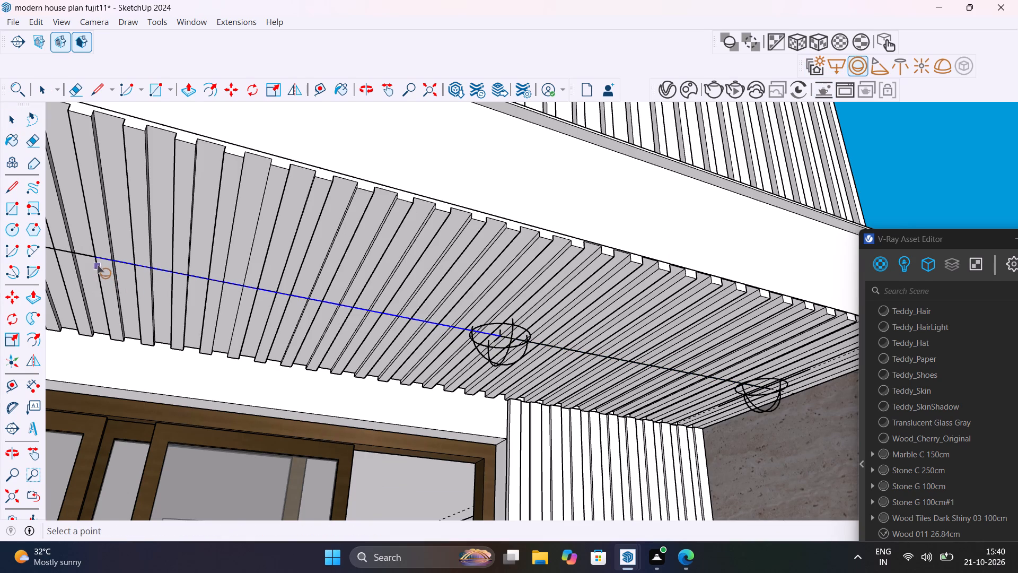
left_click(97, 263)
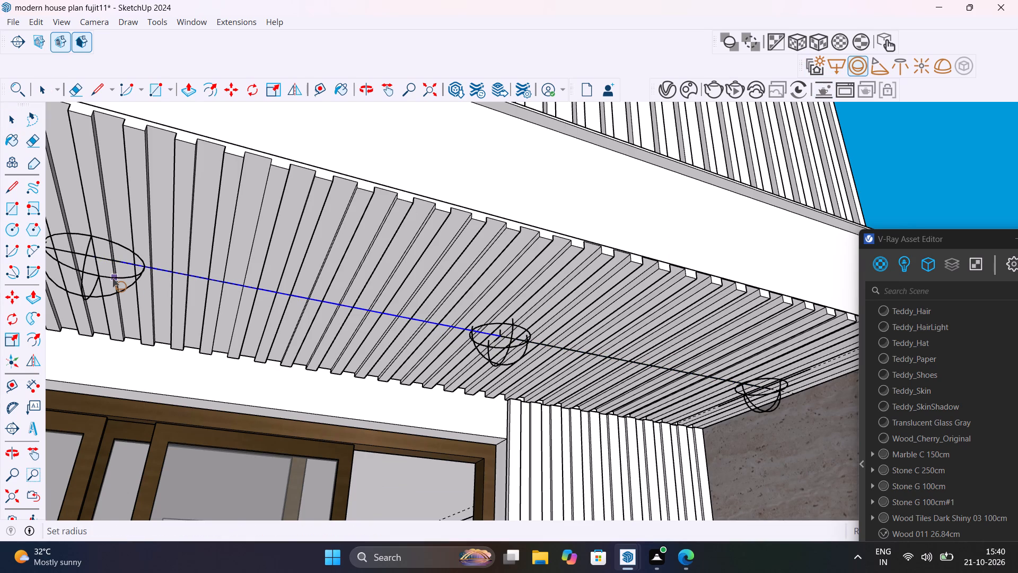
key("4")
key("Return")
scroll(53, 273, "down", 3)
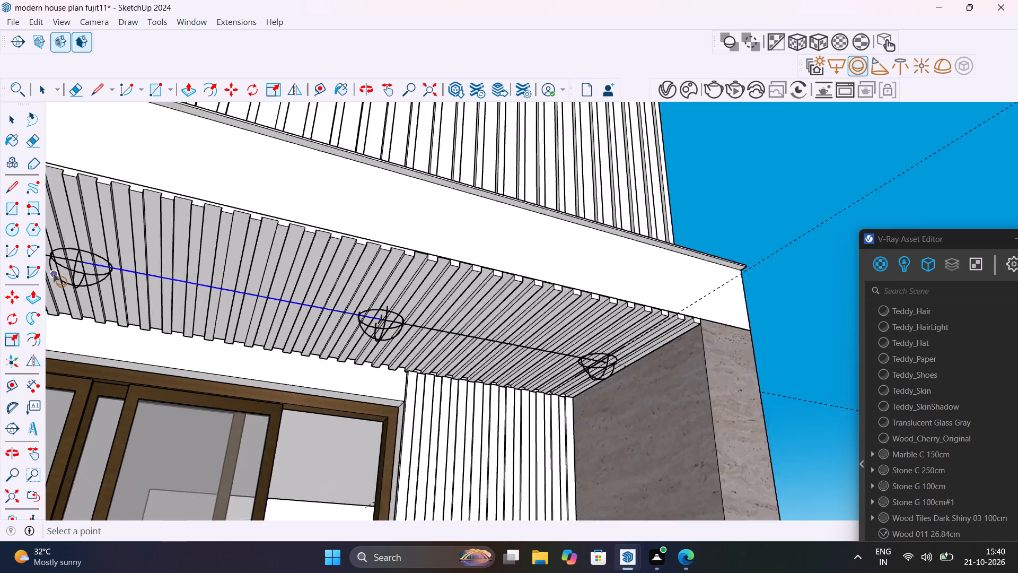
scroll(53, 273, "down", 12)
key("space")
Place a V-Ray sphere light with radius 4 at the ceiling line's third division point from the stone side wall.
middle_click_drag(72, 279, 434, 318, "shift")
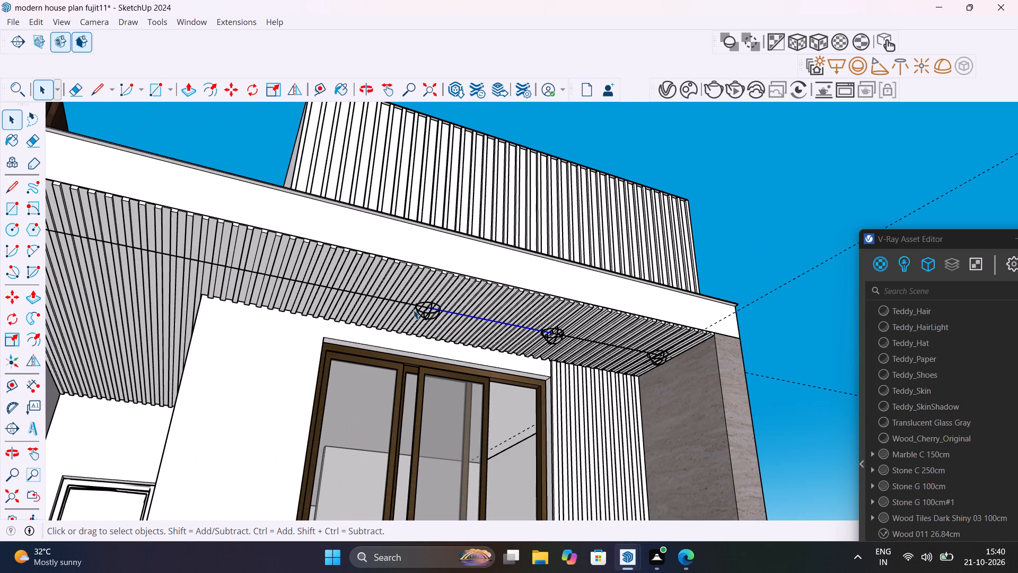
left_click(406, 301)
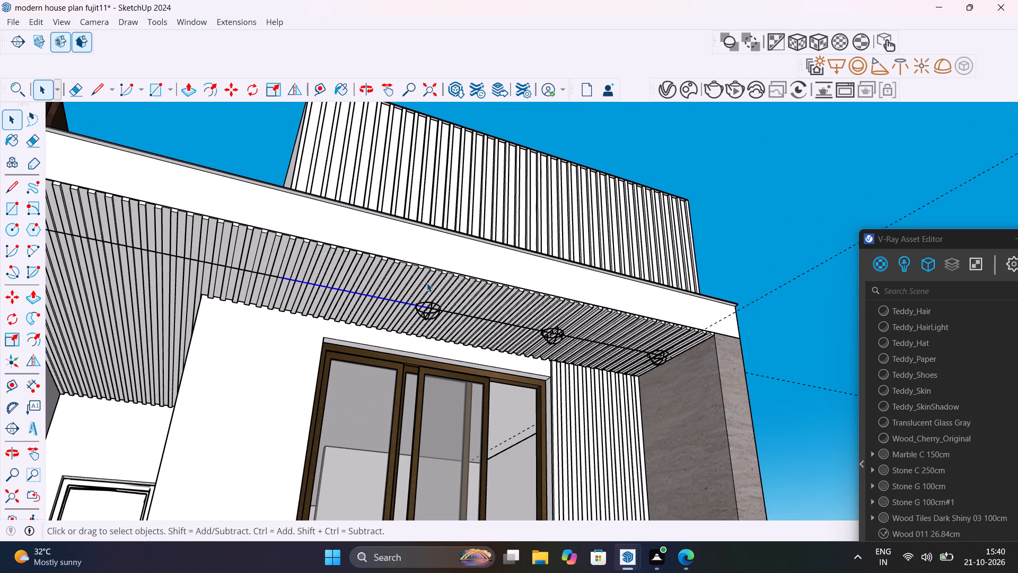
left_click(863, 72)
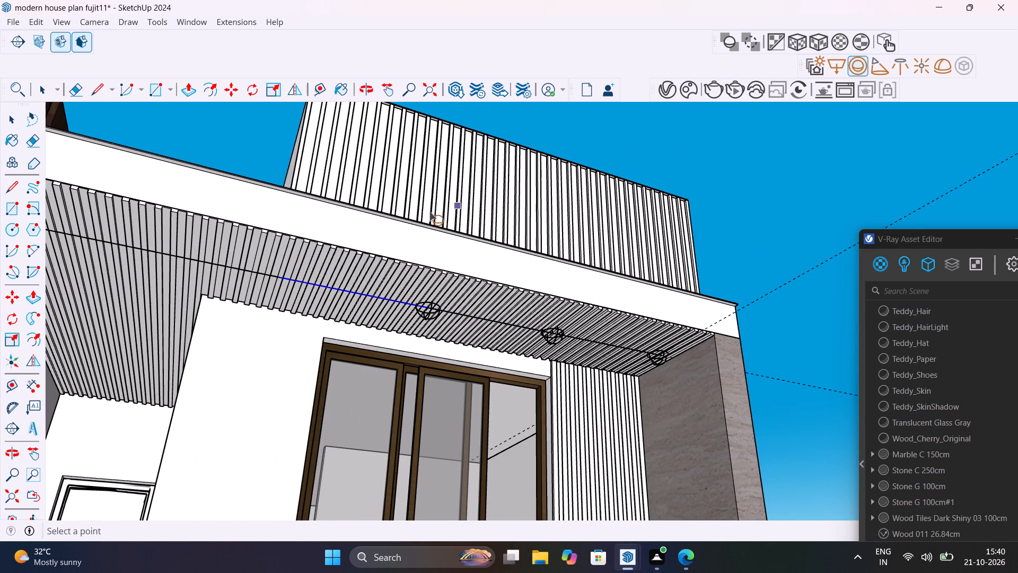
left_click(279, 275)
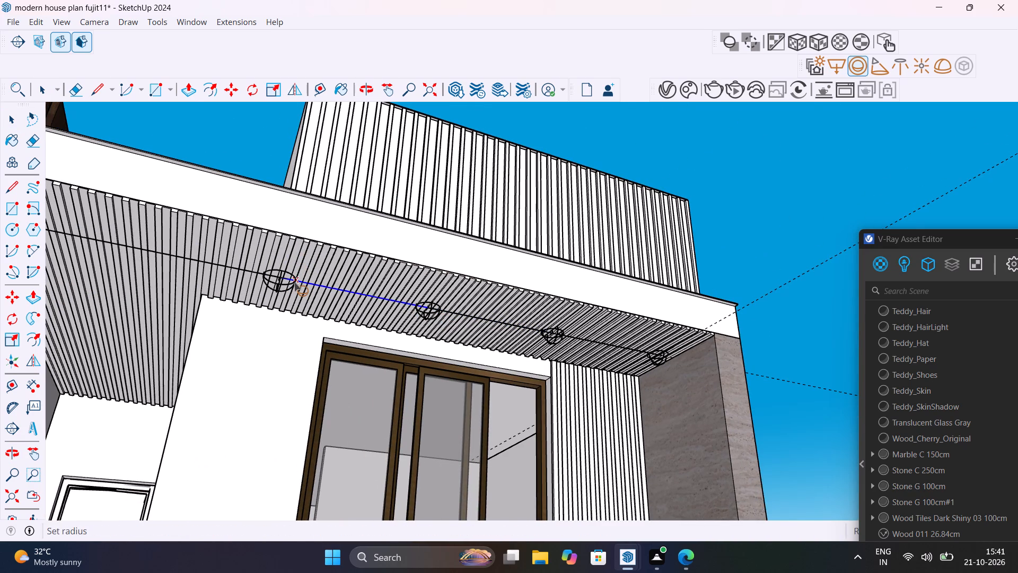
key("4")
key("Return")
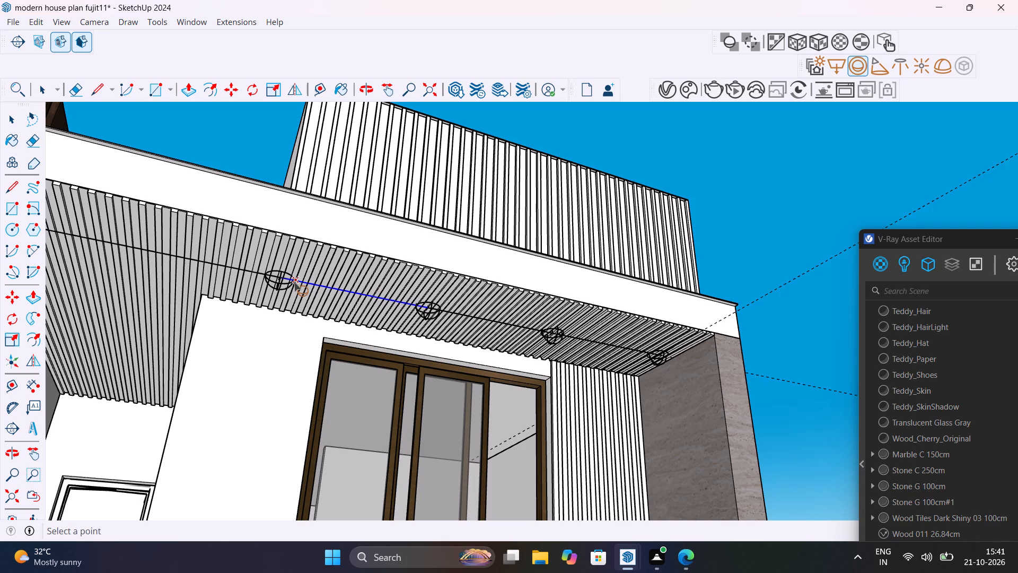
key("space")
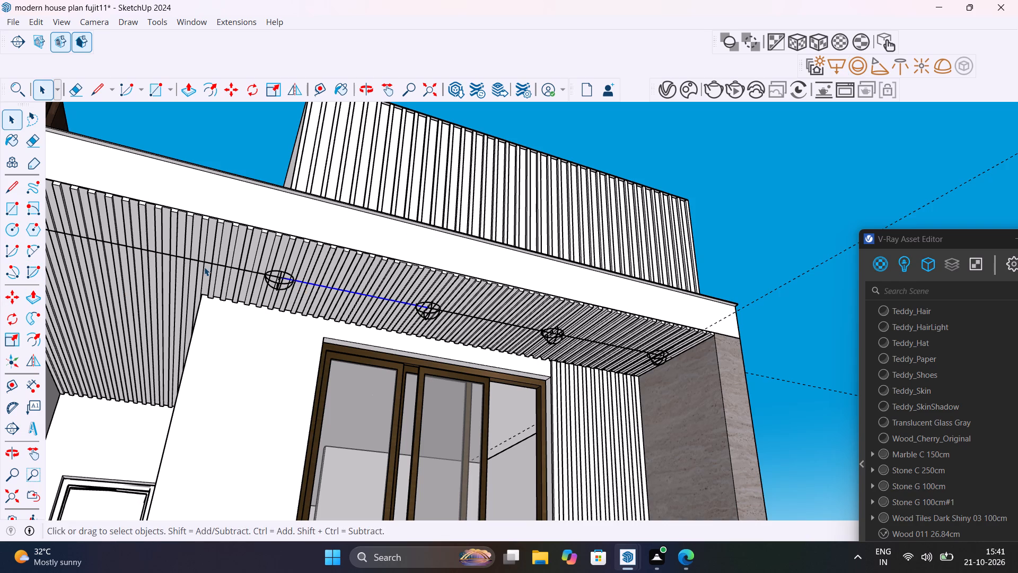
Place a V-Ray sphere light with radius 4 at the ceiling line's fourth division point, the one nearest the dark wood slatted wall.
left_click(203, 263)
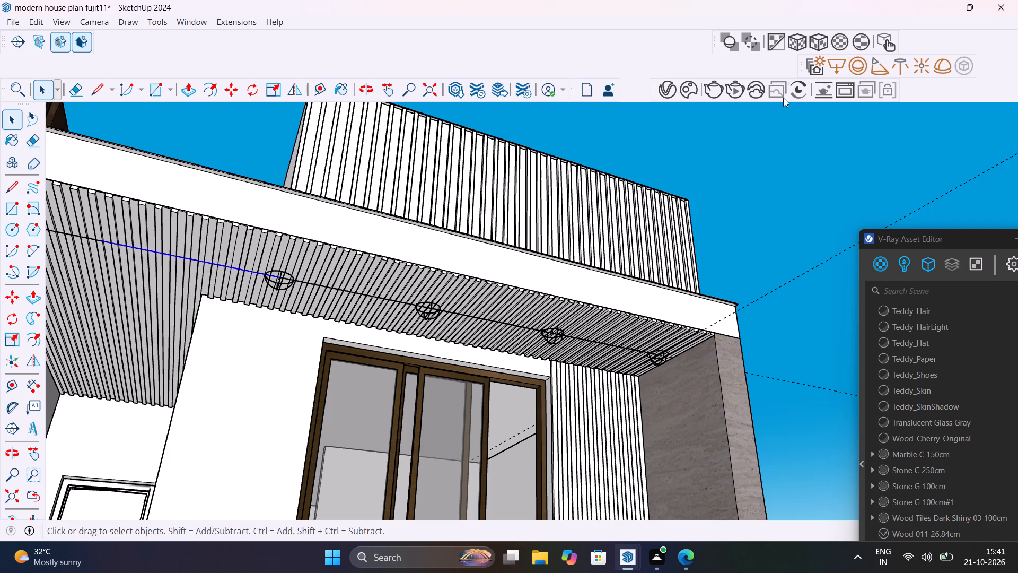
left_click(852, 63)
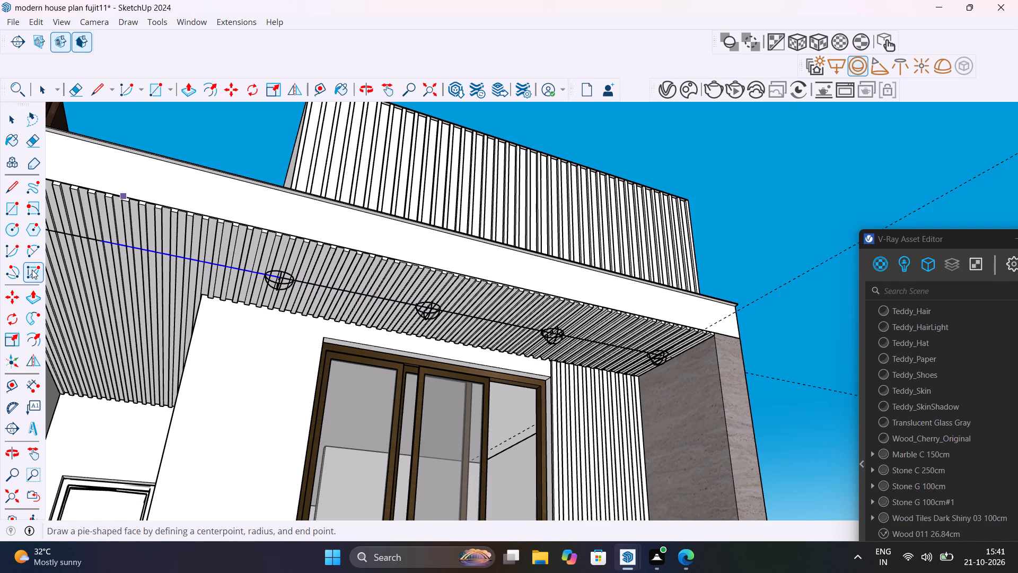
left_click(108, 246)
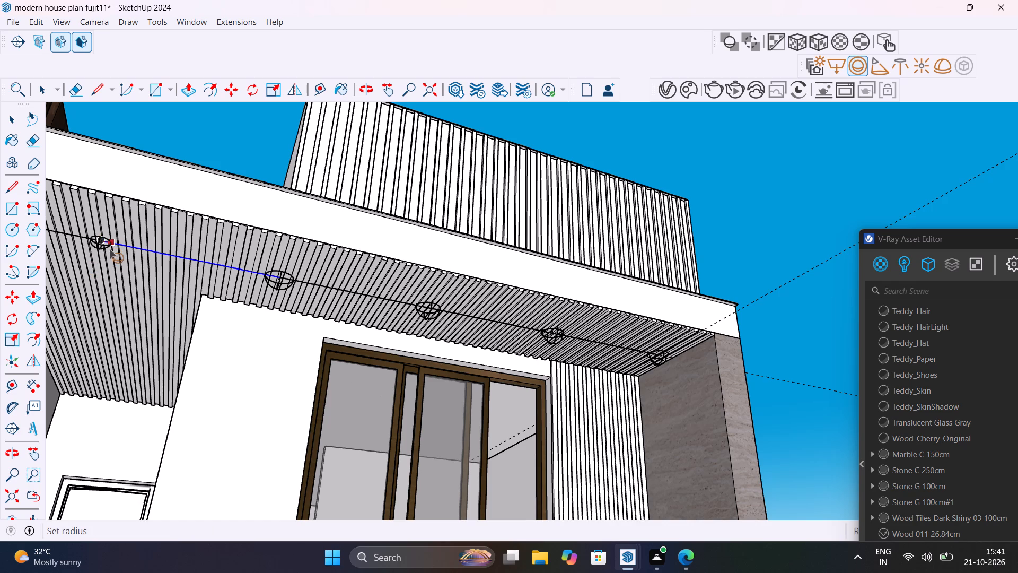
key("4")
key("Return")
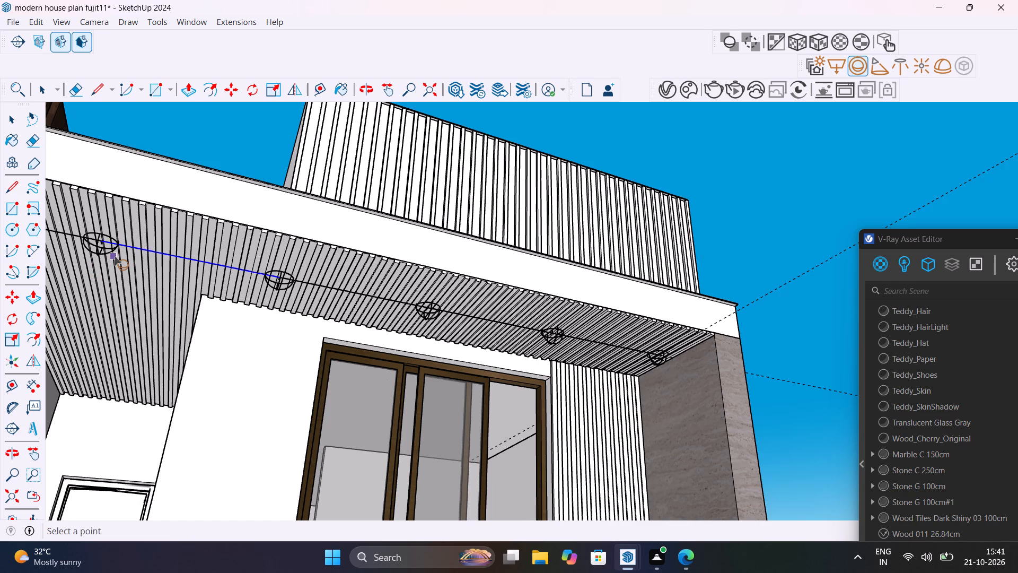
Examine the row of sphere lights along the slatted ceiling and the ceiling's recessed part beside the dark wood wall.
scroll(115, 256, "down", 13)
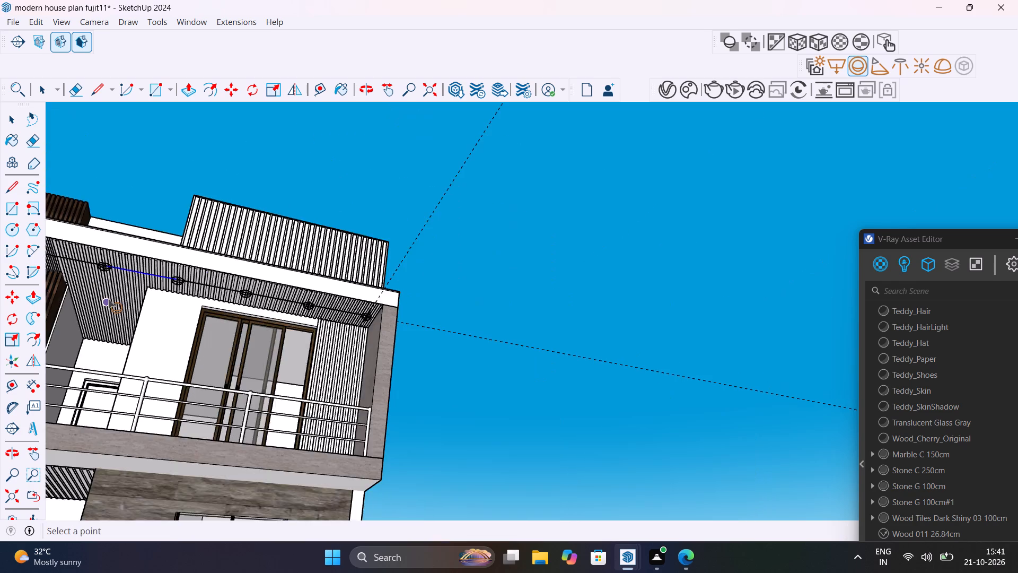
scroll(108, 299, "down", 4)
middle_click_drag(152, 332, 379, 392, "shift")
scroll(335, 336, "up", 10)
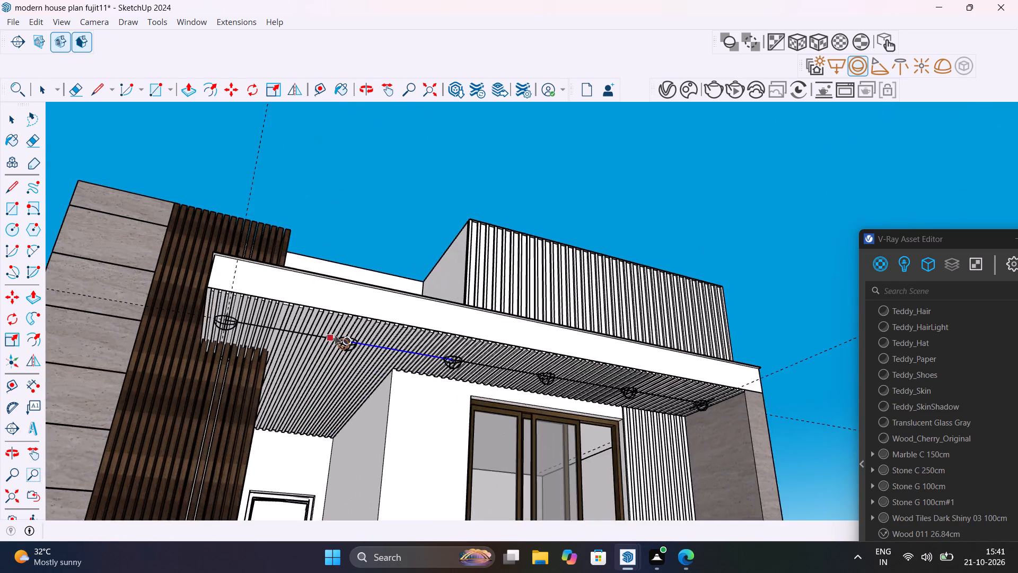
scroll(335, 335, "up", 6)
middle_click_drag(340, 414, 323, 348, "shift")
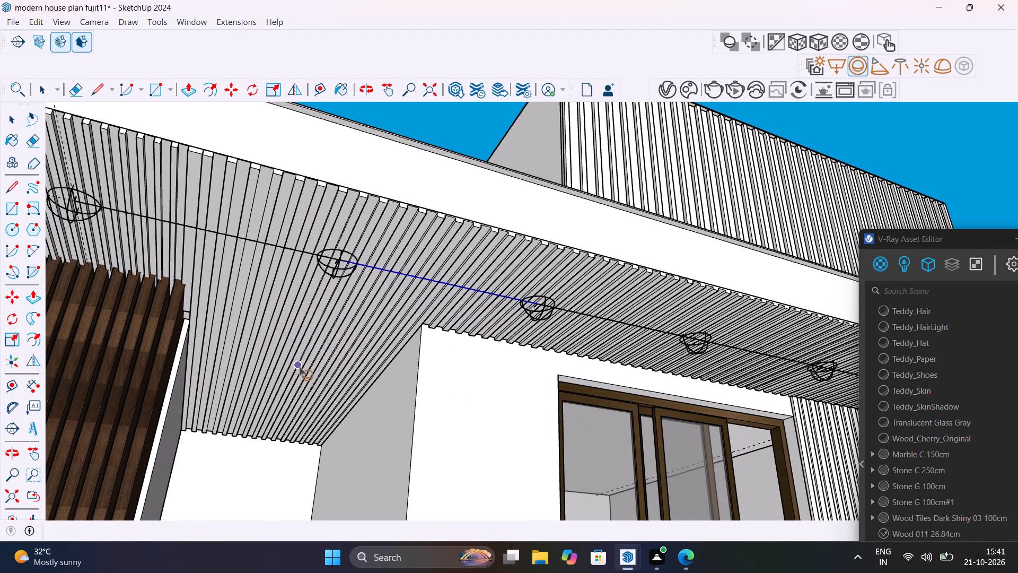
middle_click_drag(299, 367, 445, 364)
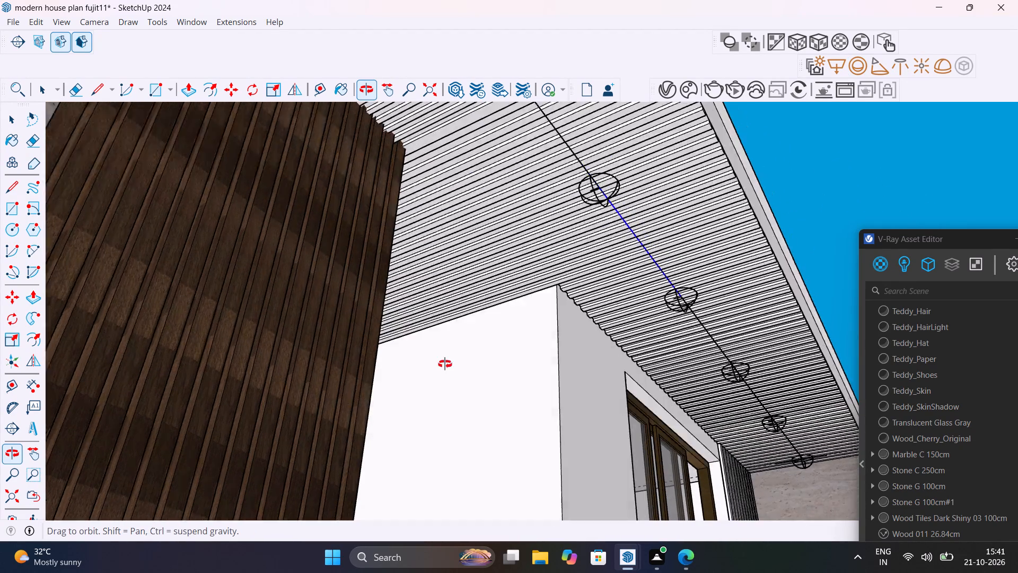
middle_click_drag(445, 364, 444, 368)
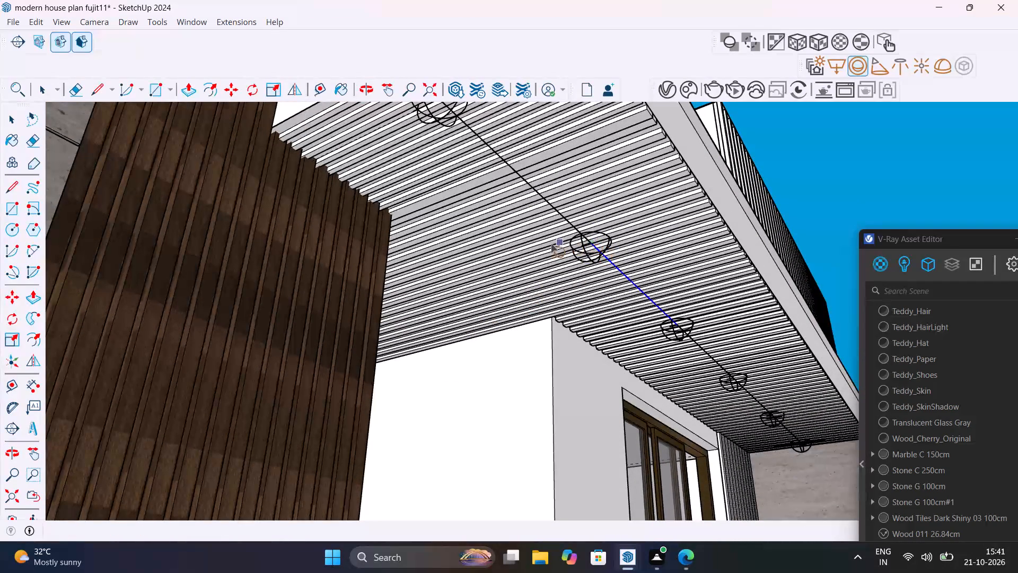
middle_click_drag(452, 297, 311, 296)
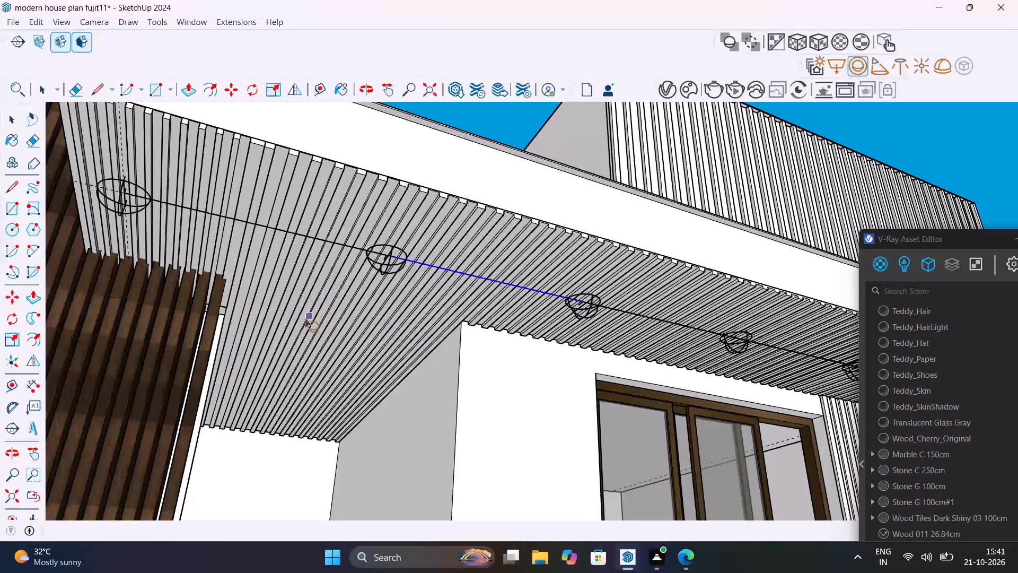
key("space")
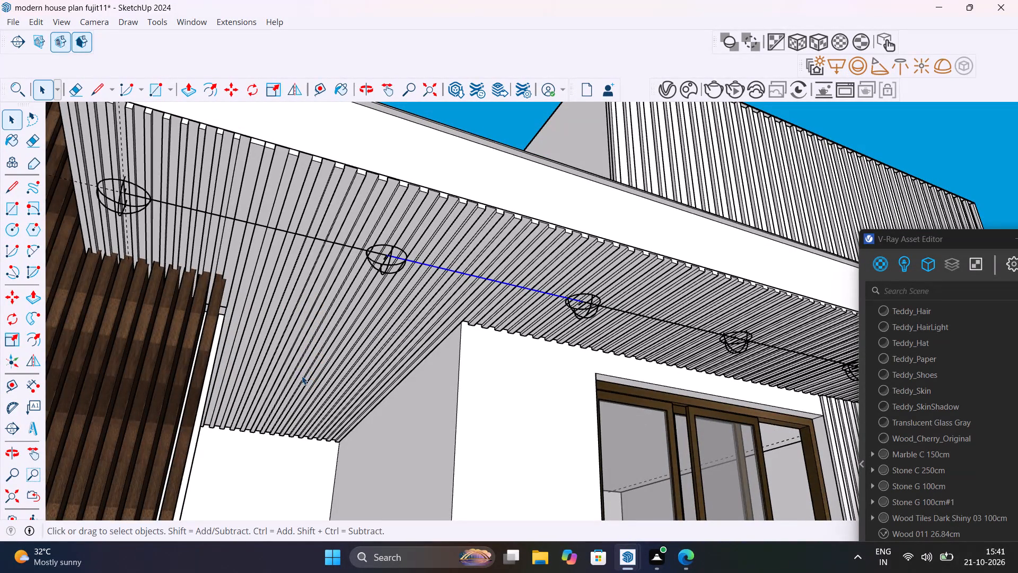
Place a construction guide parallel to the ceiling recess's side edge, through the second sphere light from the dark wood slatted wall.
key("t")
scroll(349, 376, "down", 1)
middle_click_drag(349, 376, 240, 416)
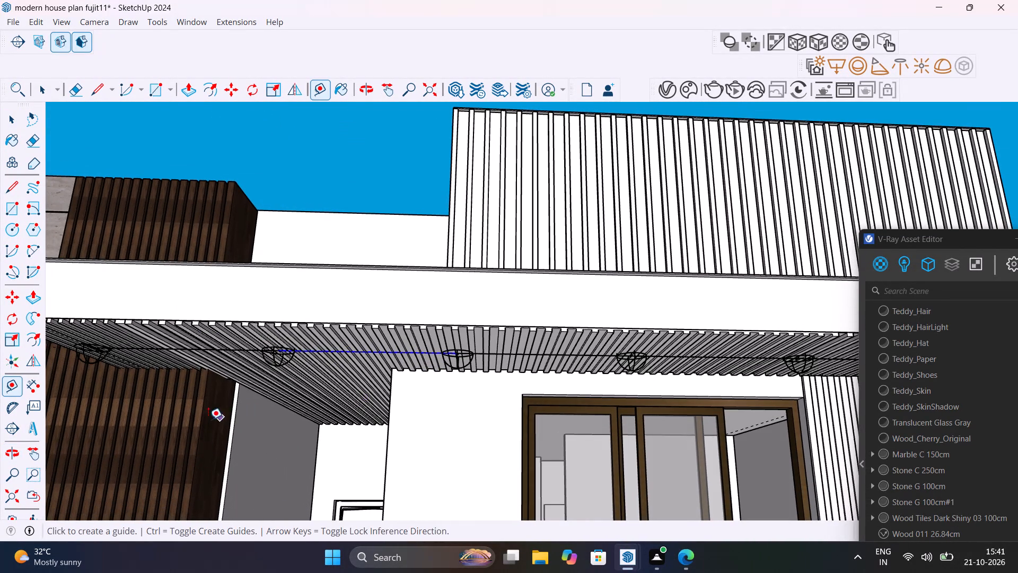
left_click(241, 387)
scroll(276, 348, "up", 5)
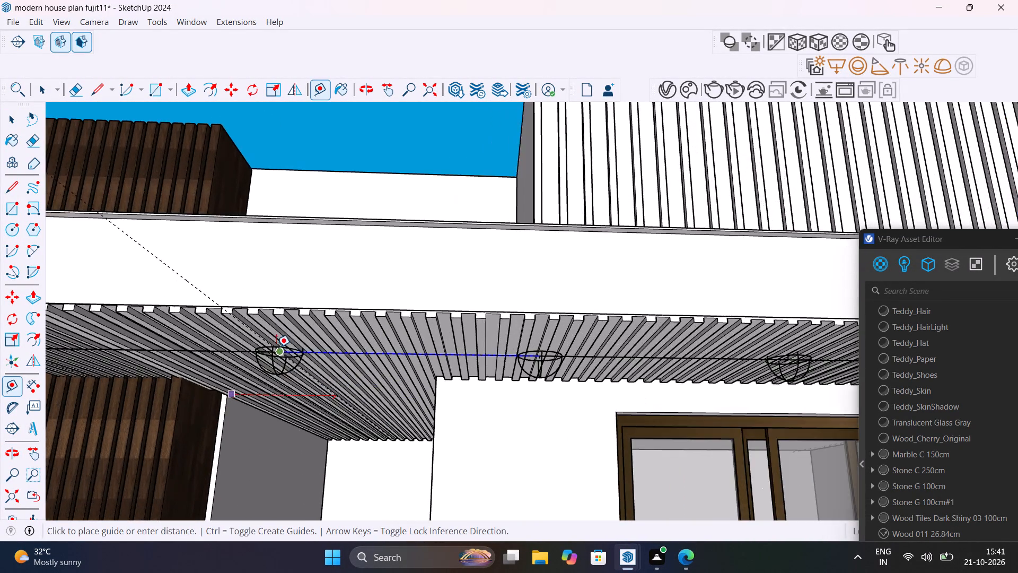
scroll(276, 347, "up", 16)
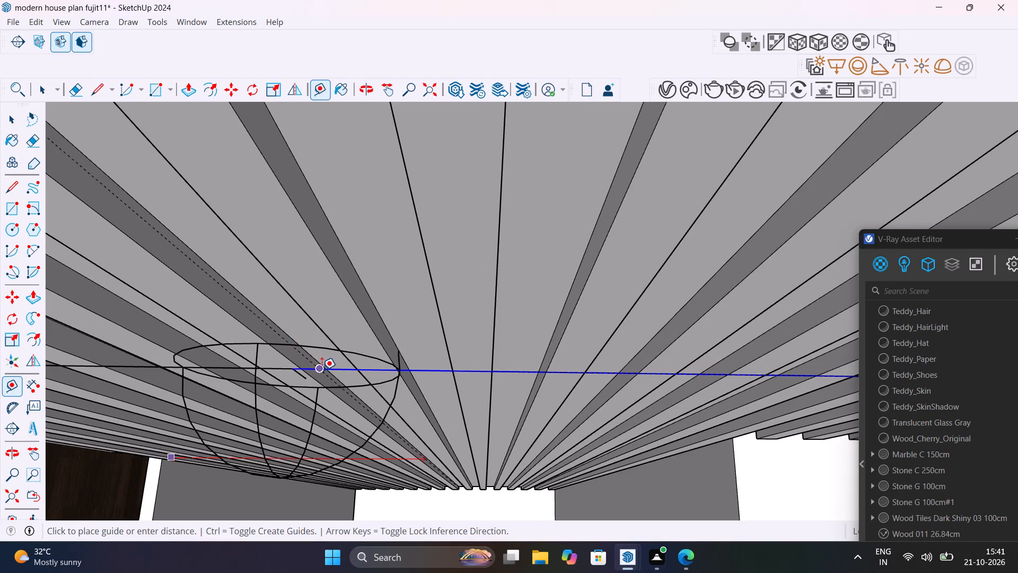
left_click(326, 369)
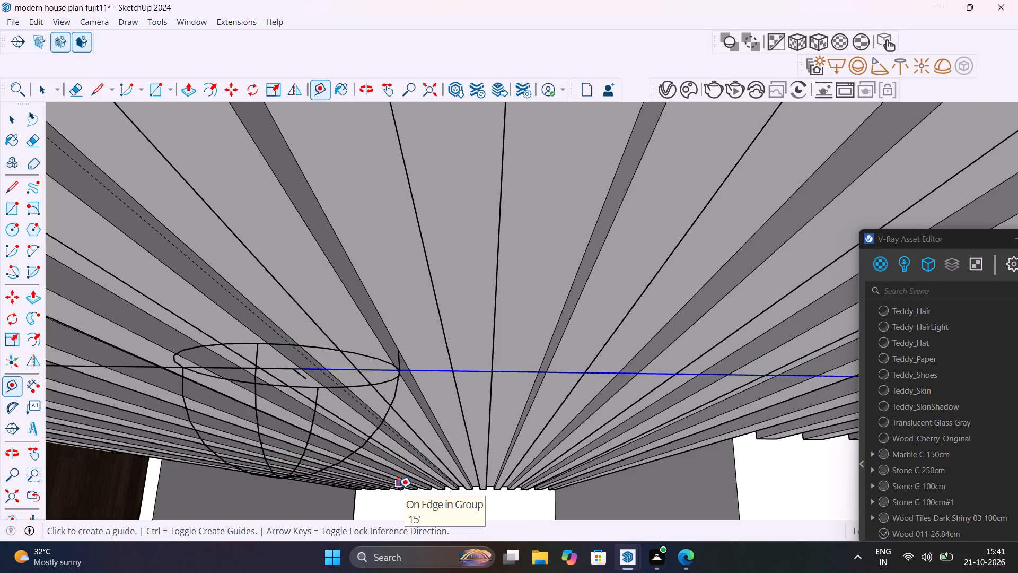
scroll(384, 457, "down", 14)
middle_click_drag(389, 491, 428, 353)
key("space")
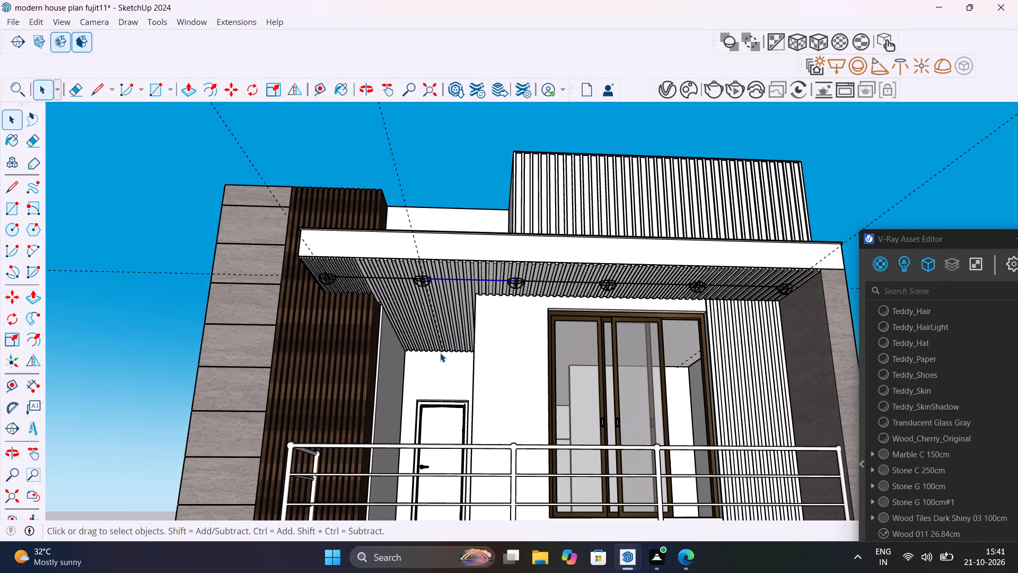
key("space")
Place a V-Ray sphere light with radius 4 on the guide in the recessed part of the slatted ceiling.
scroll(440, 352, "up", 8)
middle_click_drag(443, 354, 431, 443, "shift")
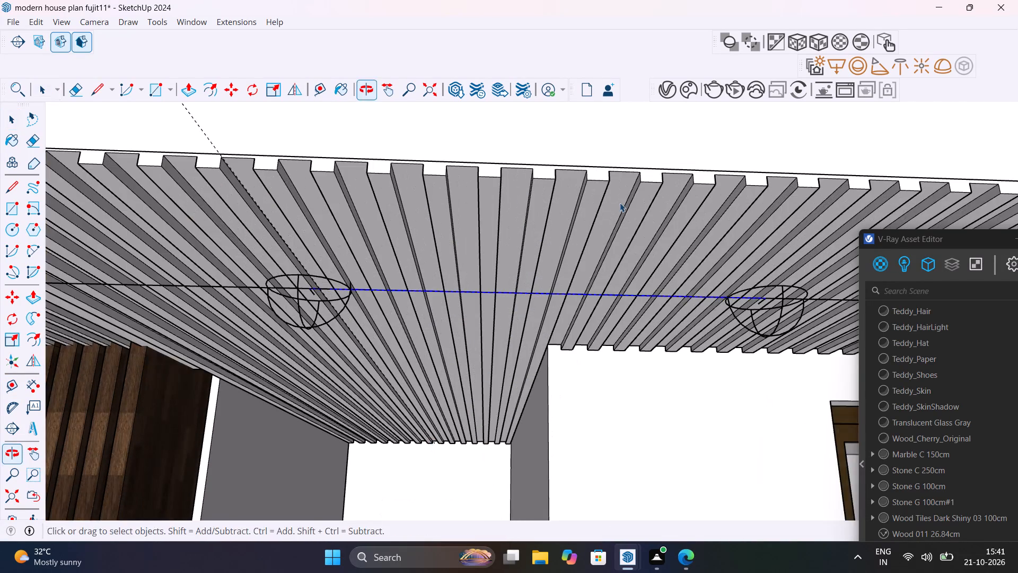
left_click(859, 66)
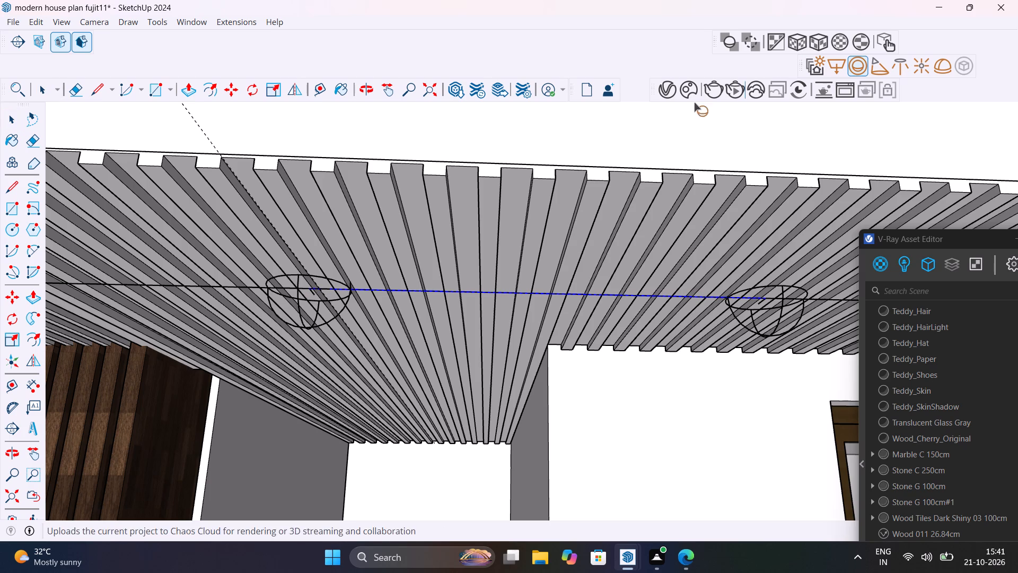
left_click(395, 400)
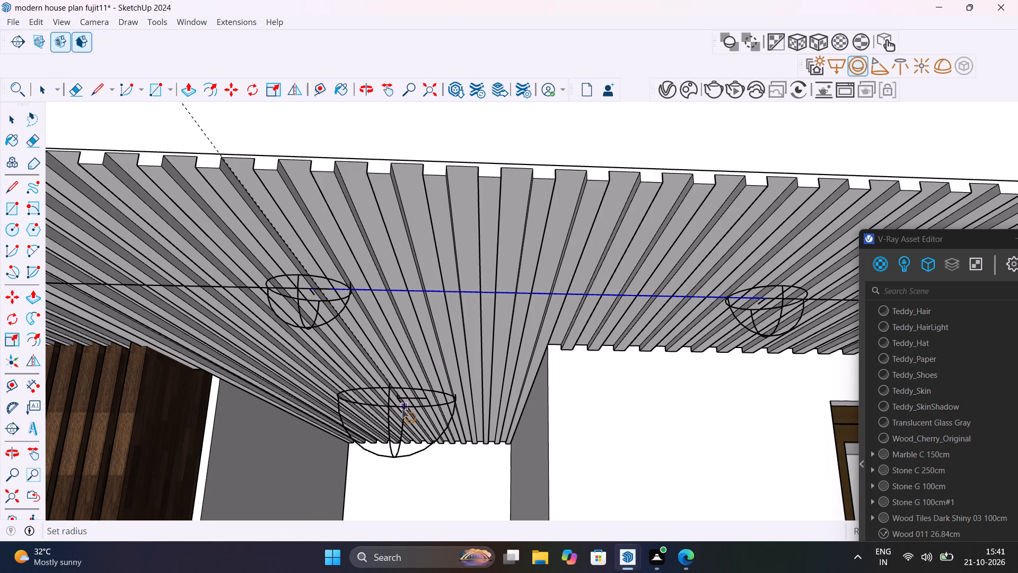
key("4")
key("Return")
key("space")
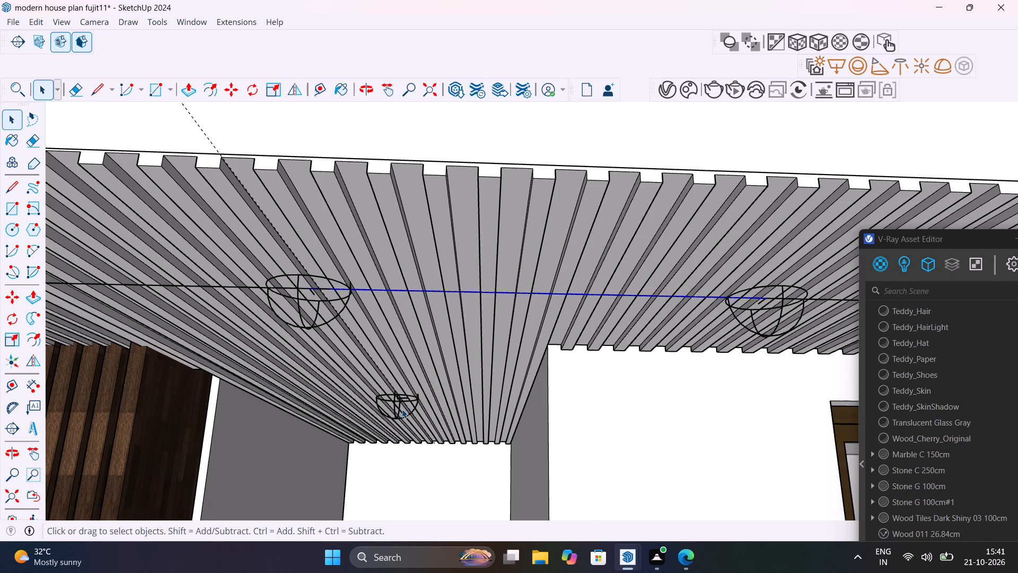
Delete all construction guides from the model.
scroll(340, 435, "down", 14)
middle_click_drag(428, 437, 548, 392)
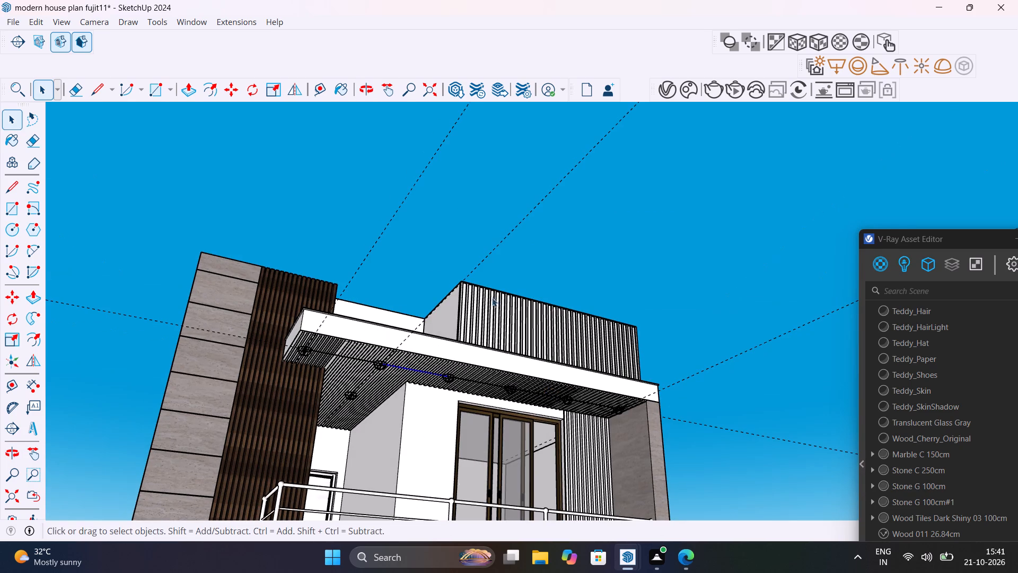
left_click(426, 235)
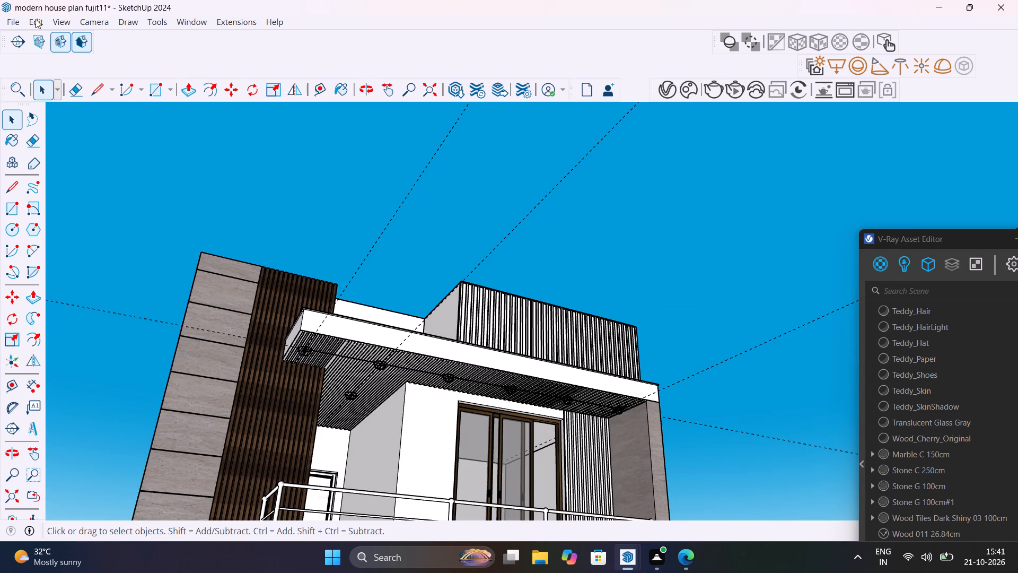
left_click(36, 18)
left_click(96, 154)
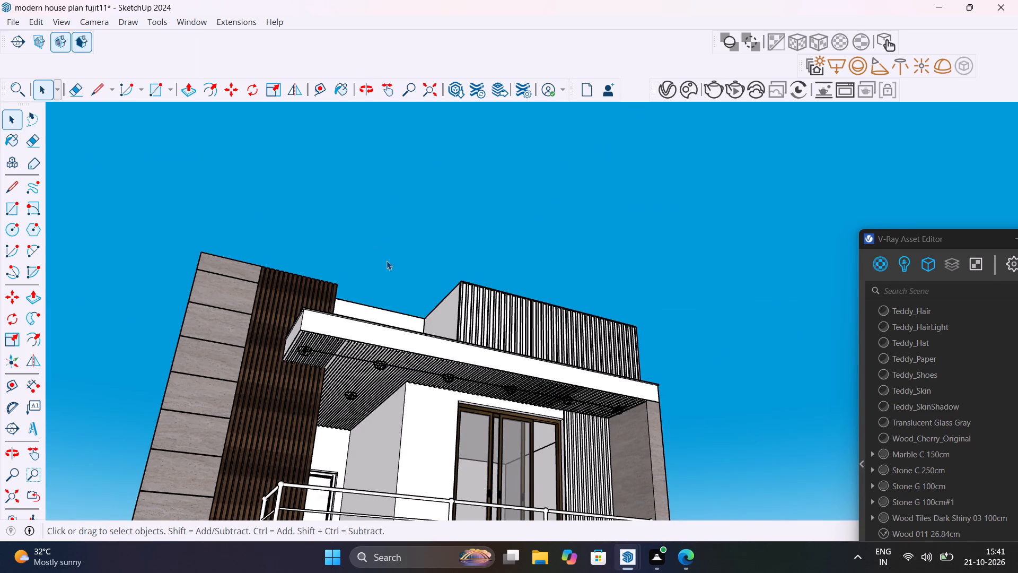
Delete the ceiling line's first three segments between the sphere lights, starting from the dark wood wall, keeping the ceiling slats.
scroll(422, 277, "down", 6)
scroll(363, 303, "up", 16)
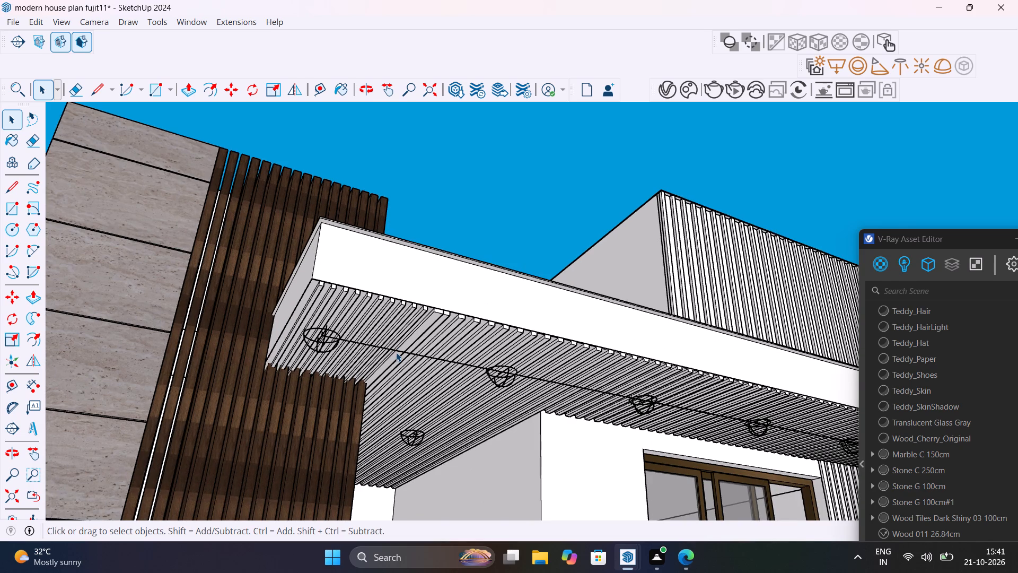
left_click(396, 352)
key("Delete")
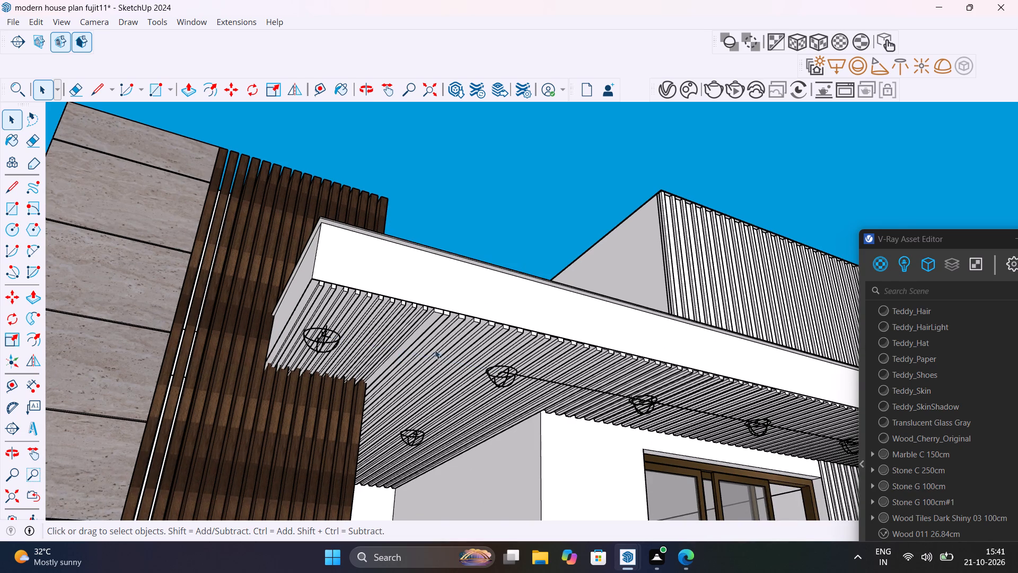
left_click(561, 386)
left_click(561, 385)
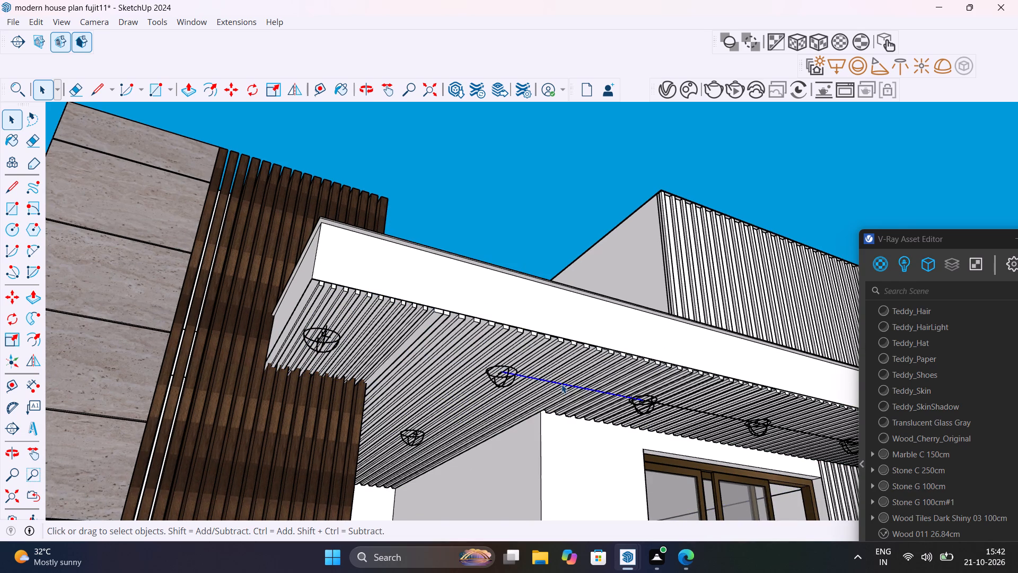
key("Delete")
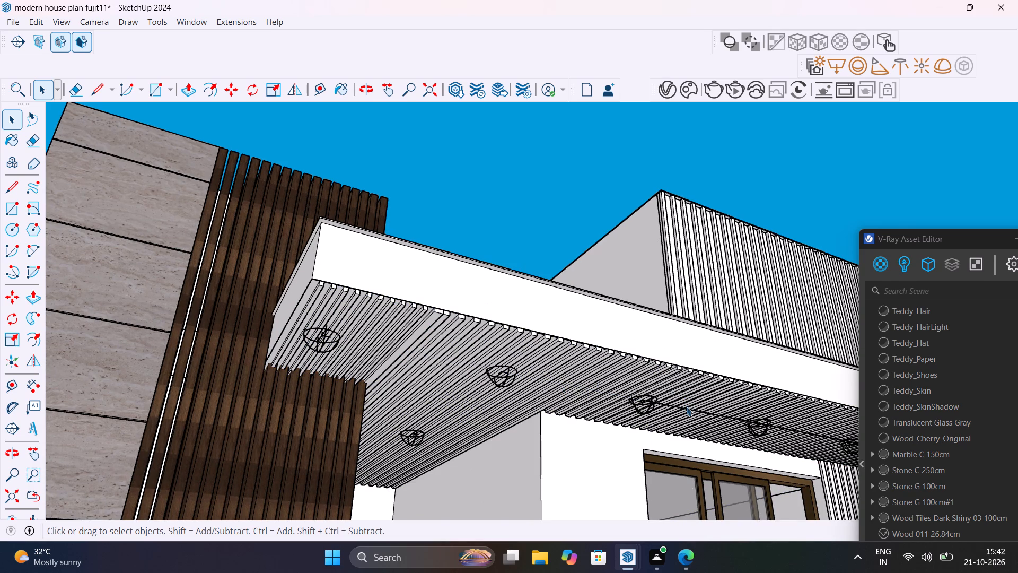
left_click(687, 407)
key("Delete")
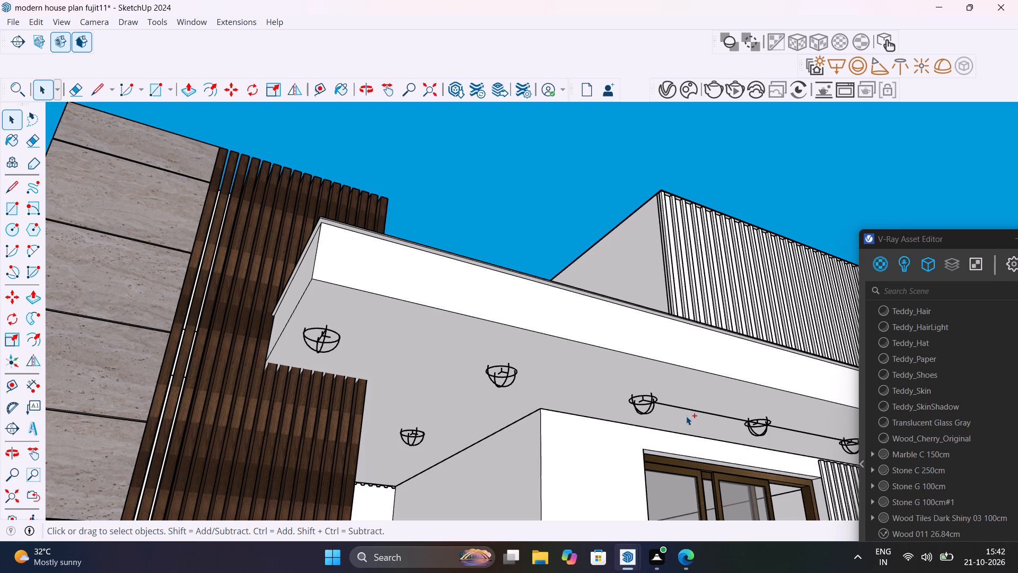
key("ctrl+z")
left_click(687, 411)
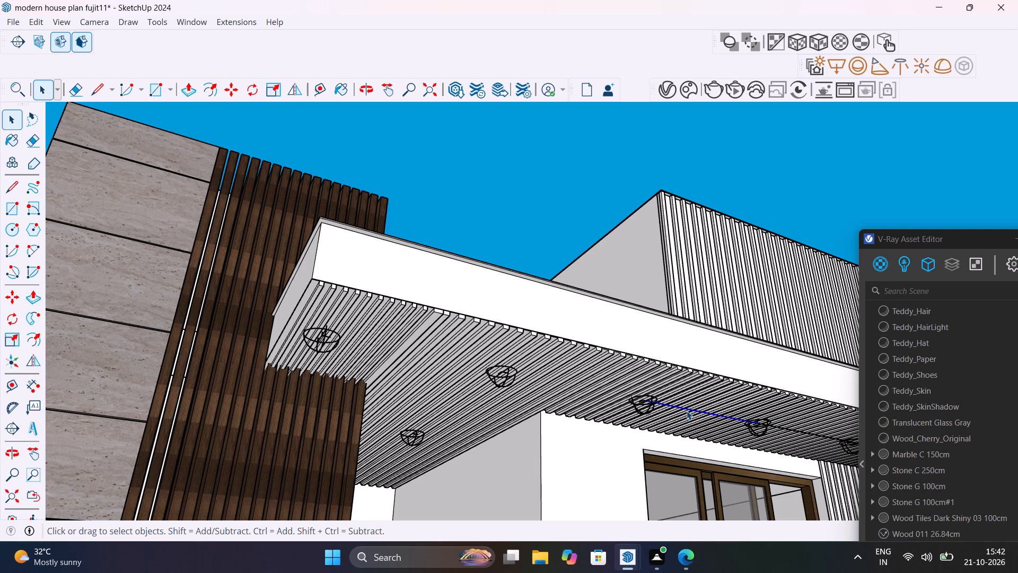
key("Delete")
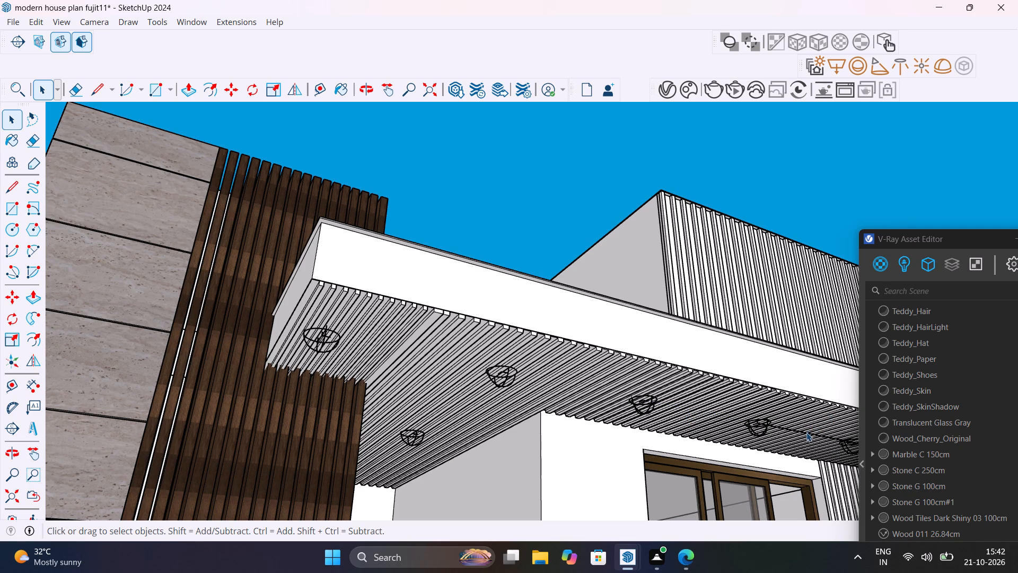
Delete the ceiling line's last two segments between the sphere lights toward the stone side wall, keeping the ceiling slats.
left_click(806, 432)
key("Delete")
key("ctrl+z")
left_click(820, 436)
left_click(820, 436)
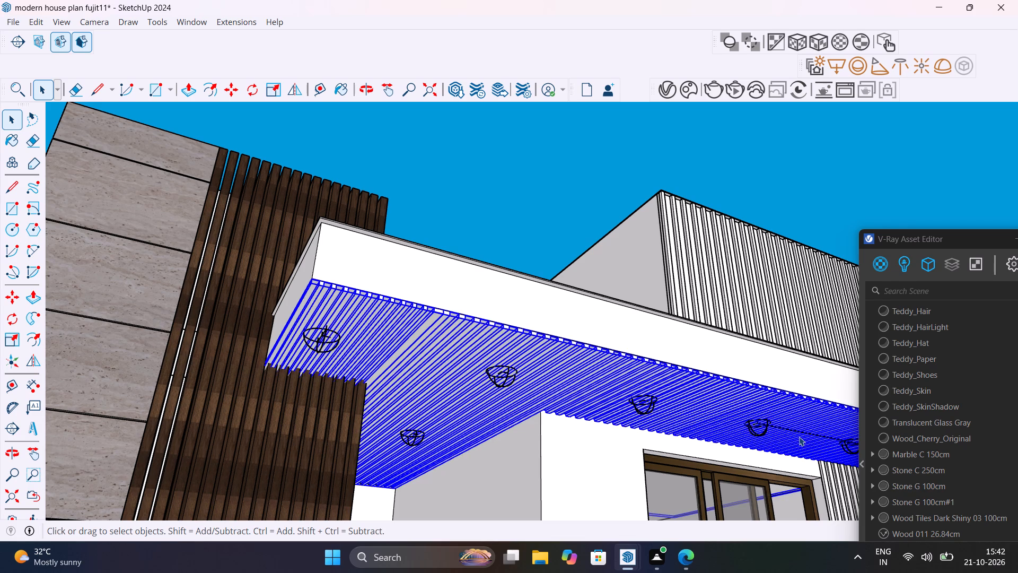
left_click(800, 437)
left_click(804, 432)
left_click(805, 432)
scroll(805, 433, "up", 2)
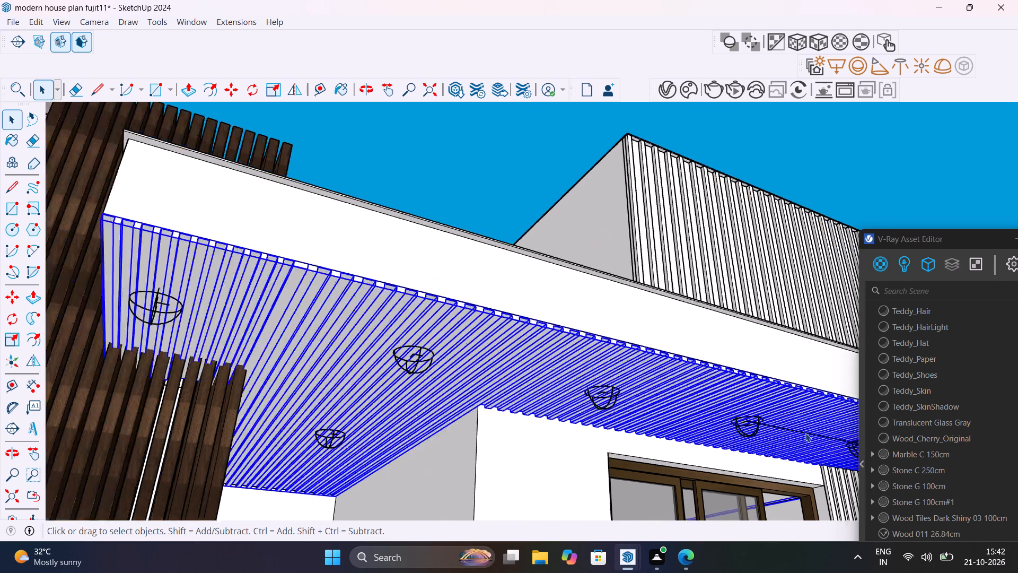
scroll(805, 433, "up", 13)
left_click(672, 405)
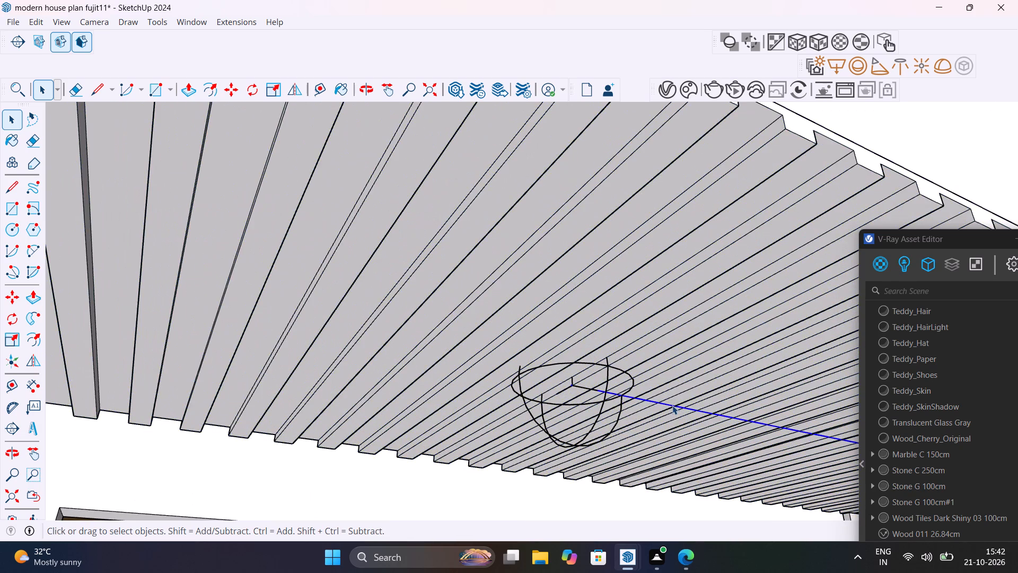
key("Delete")
scroll(672, 405, "down", 17)
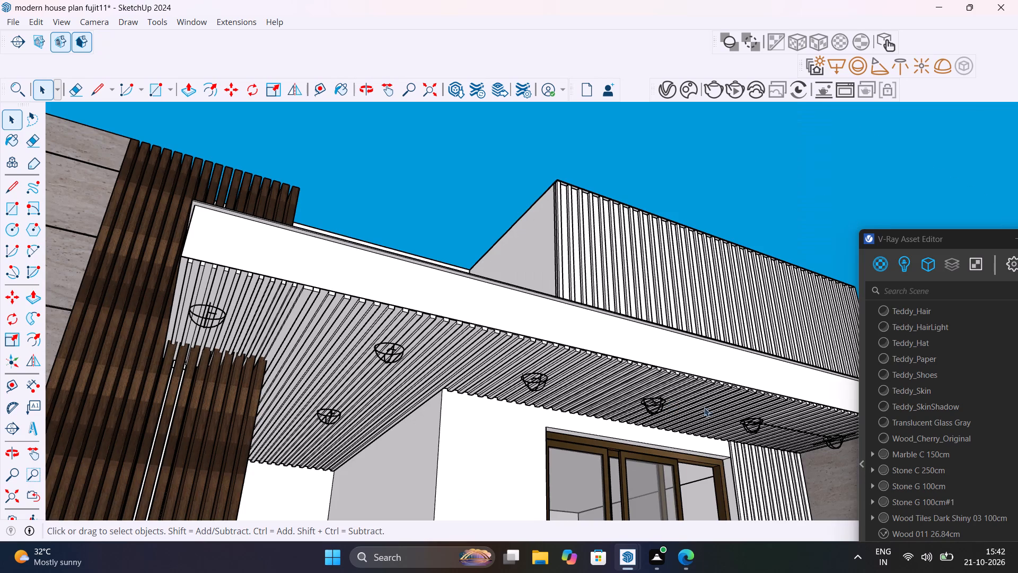
scroll(808, 432, "up", 18)
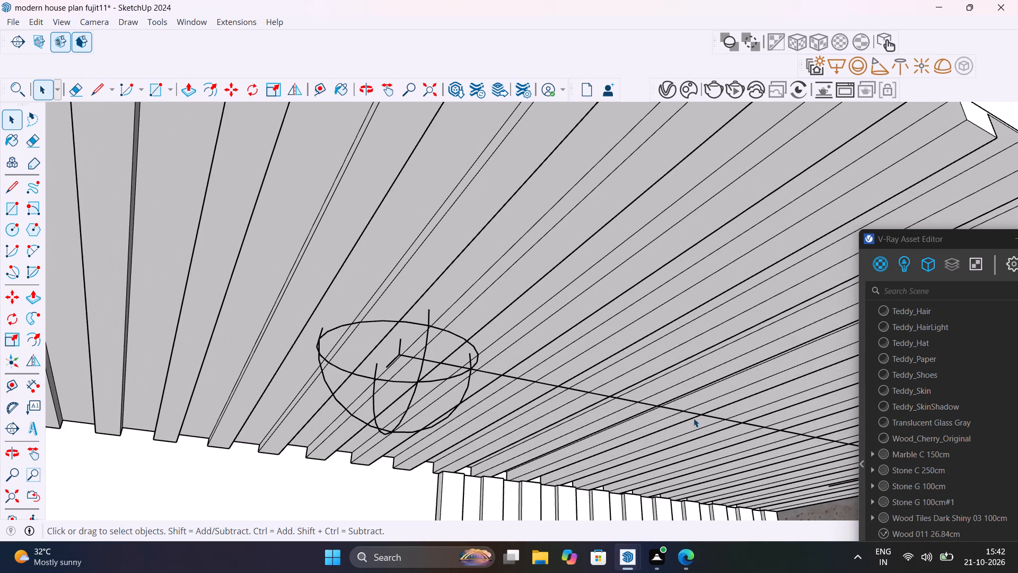
left_click(693, 416)
left_click(689, 413)
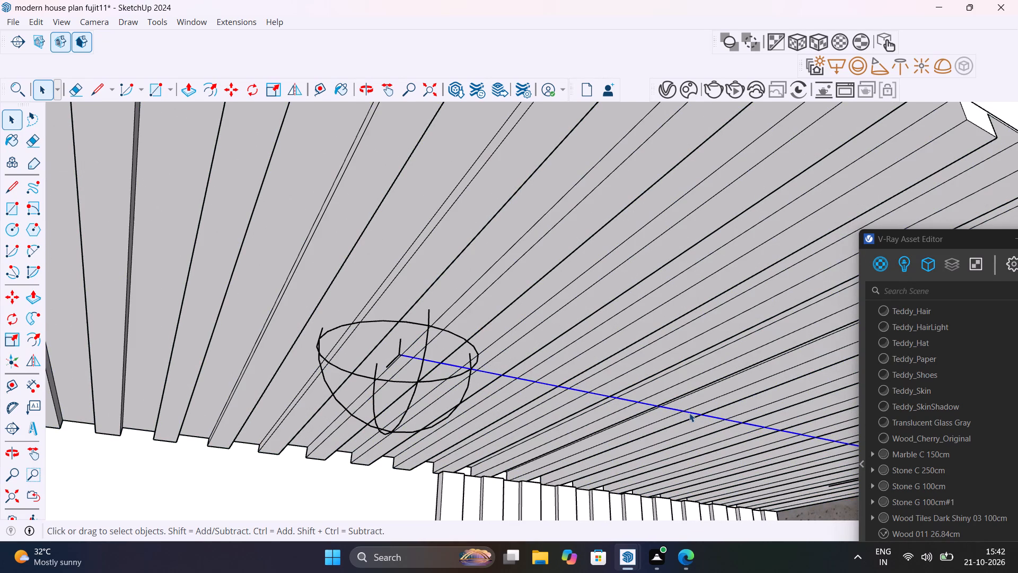
key("Delete")
Delete the short leftover line crossing the sphere light nearest the stone side wall.
scroll(689, 413, "down", 13)
scroll(798, 443, "up", 5)
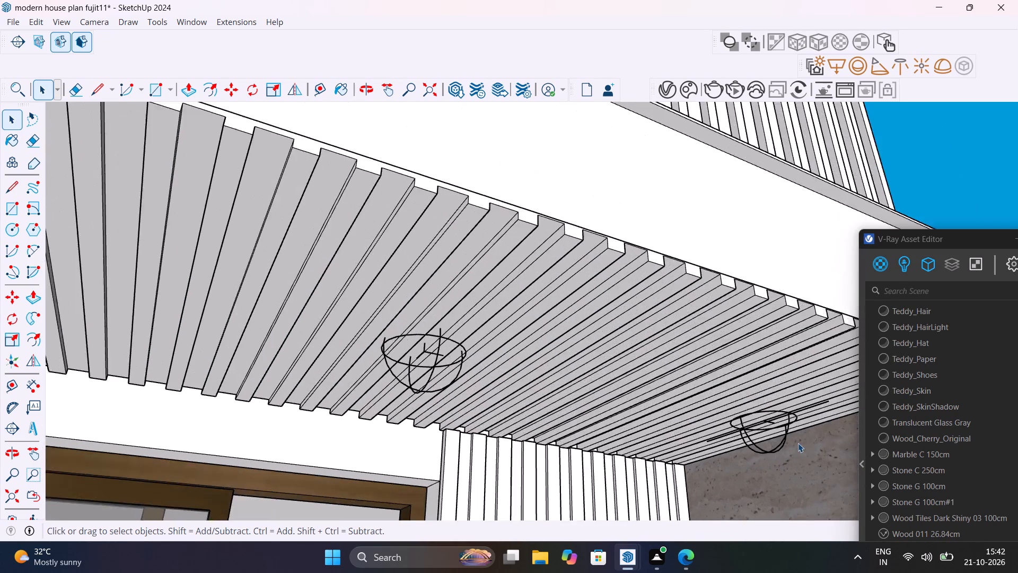
scroll(798, 443, "up", 13)
middle_click_drag(772, 414, 505, 417)
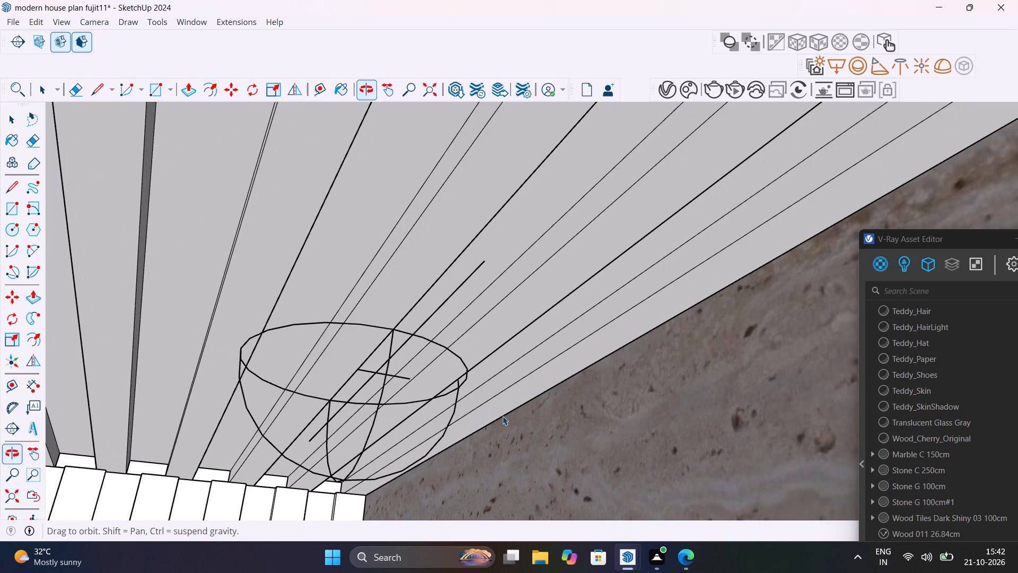
left_click(446, 300)
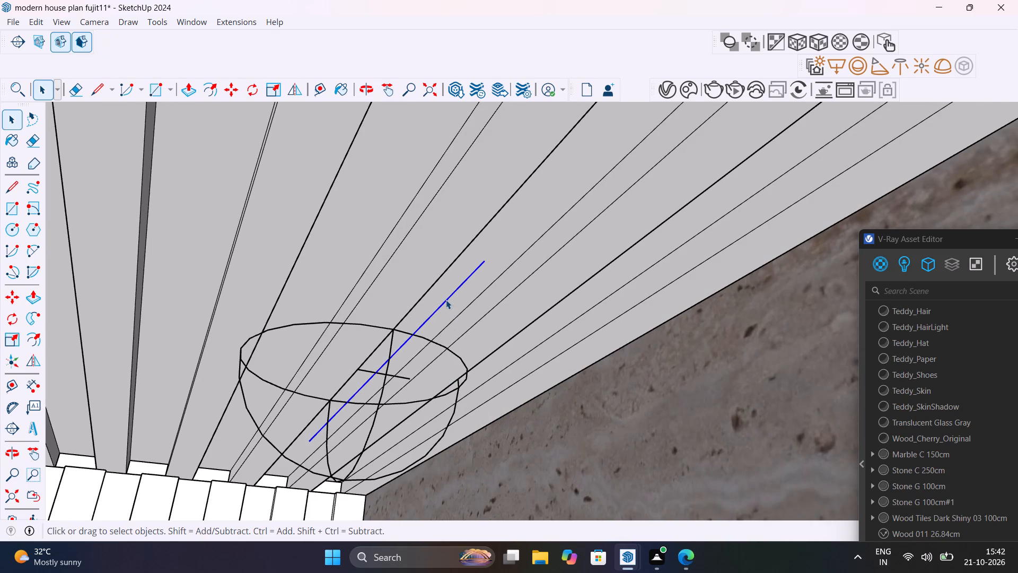
key("Delete")
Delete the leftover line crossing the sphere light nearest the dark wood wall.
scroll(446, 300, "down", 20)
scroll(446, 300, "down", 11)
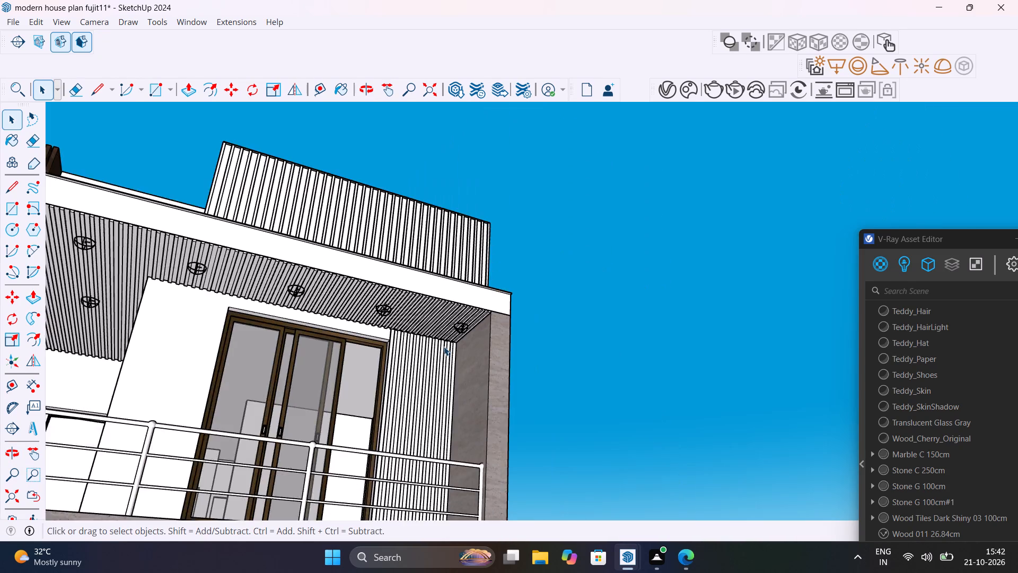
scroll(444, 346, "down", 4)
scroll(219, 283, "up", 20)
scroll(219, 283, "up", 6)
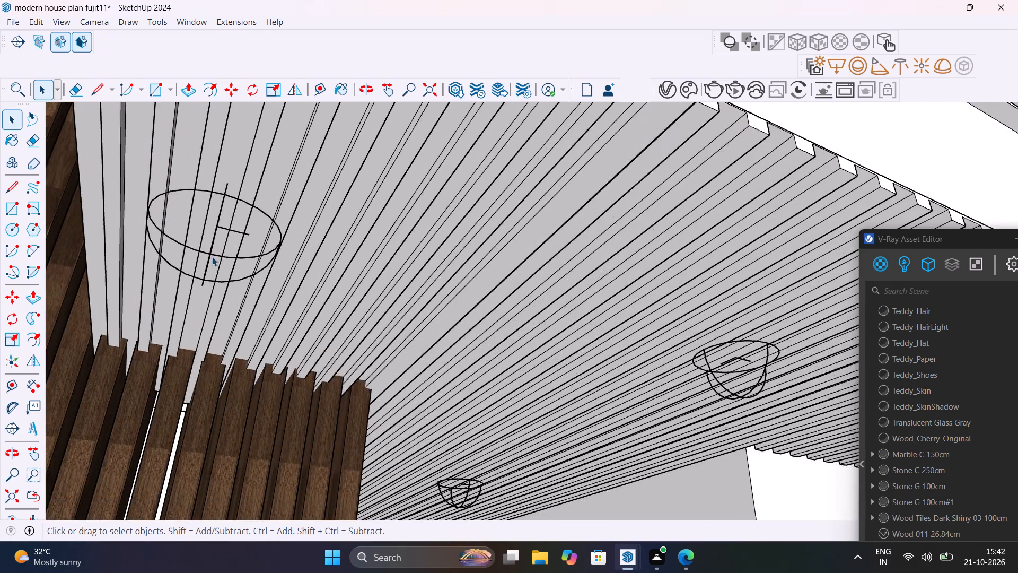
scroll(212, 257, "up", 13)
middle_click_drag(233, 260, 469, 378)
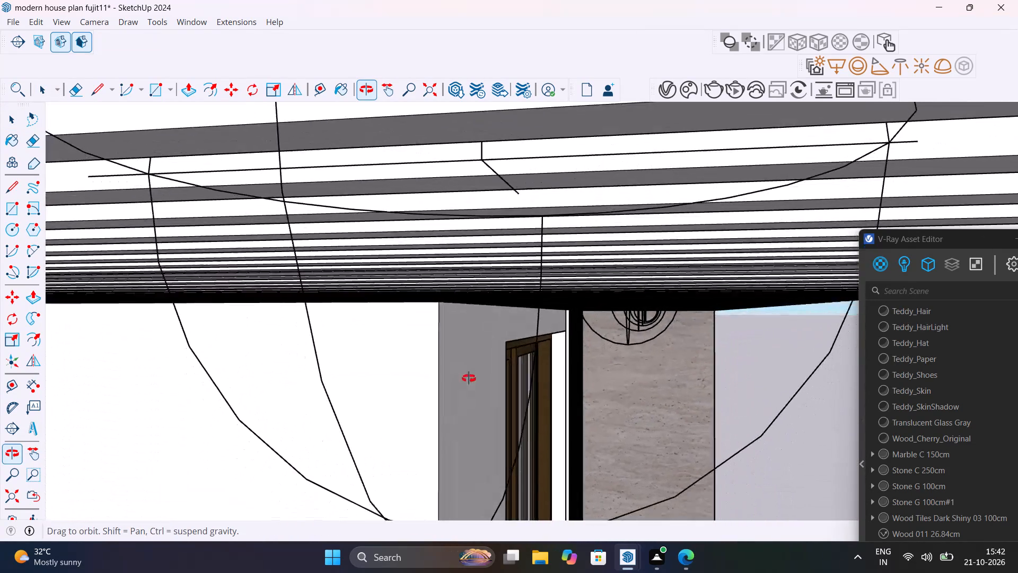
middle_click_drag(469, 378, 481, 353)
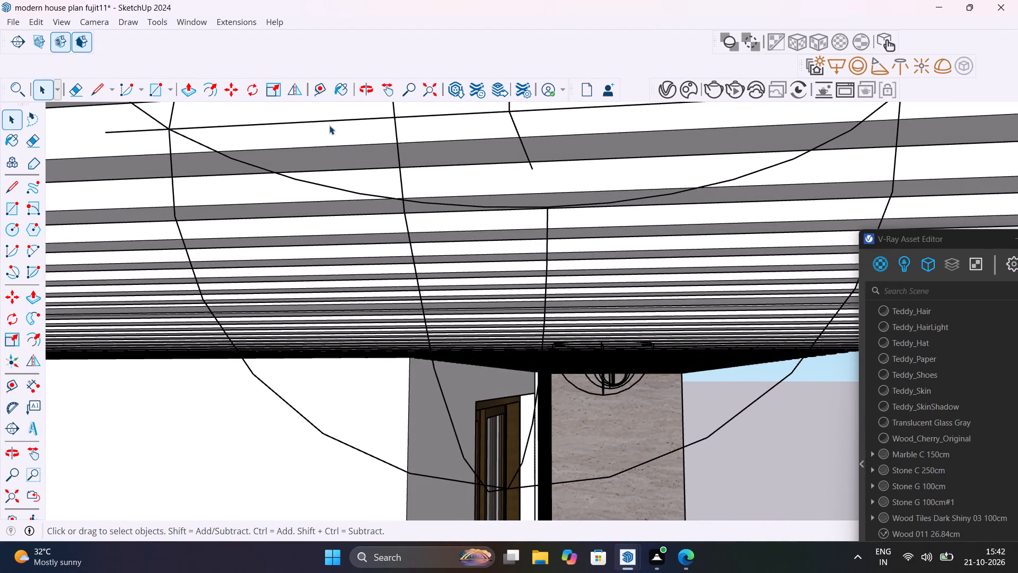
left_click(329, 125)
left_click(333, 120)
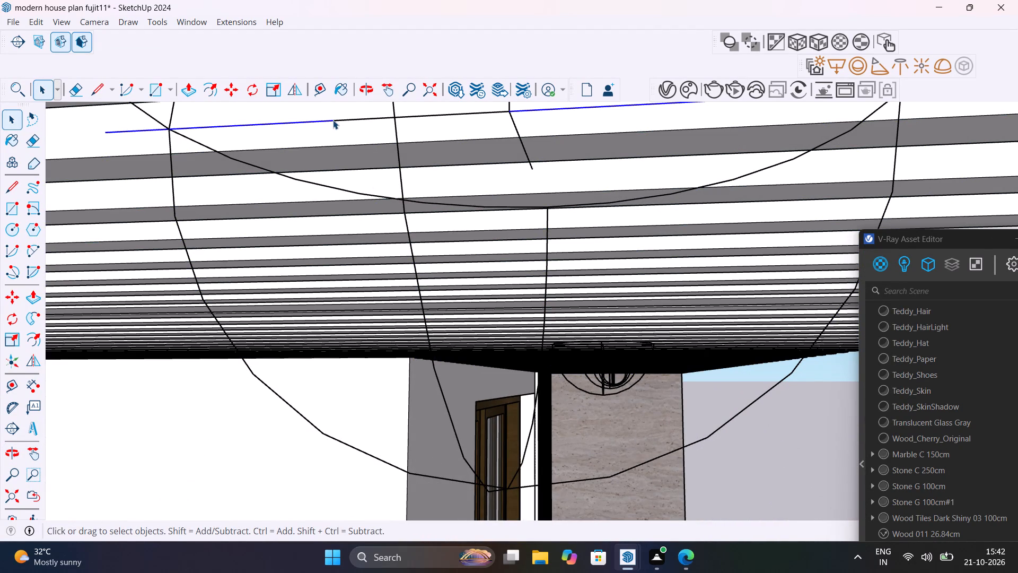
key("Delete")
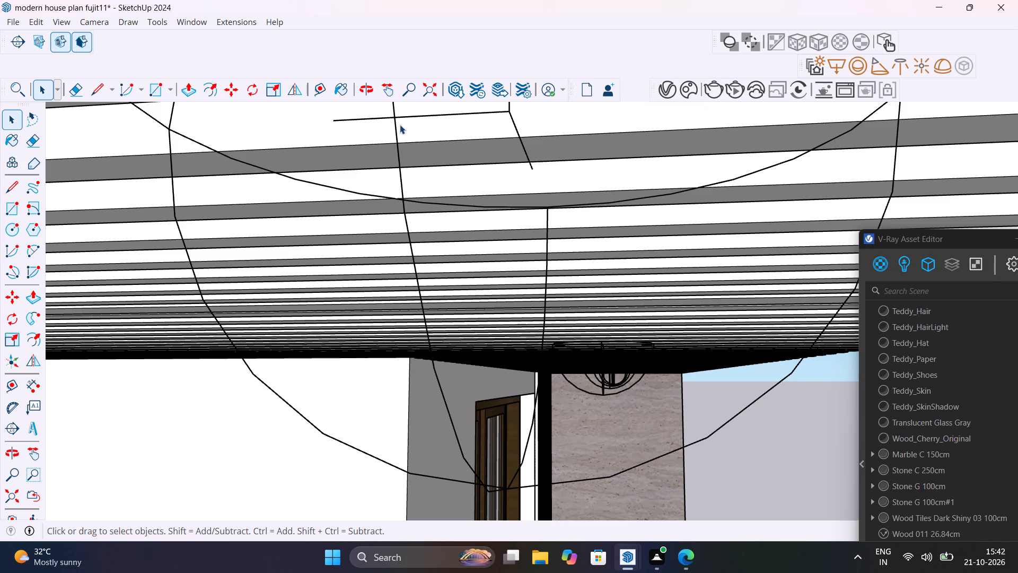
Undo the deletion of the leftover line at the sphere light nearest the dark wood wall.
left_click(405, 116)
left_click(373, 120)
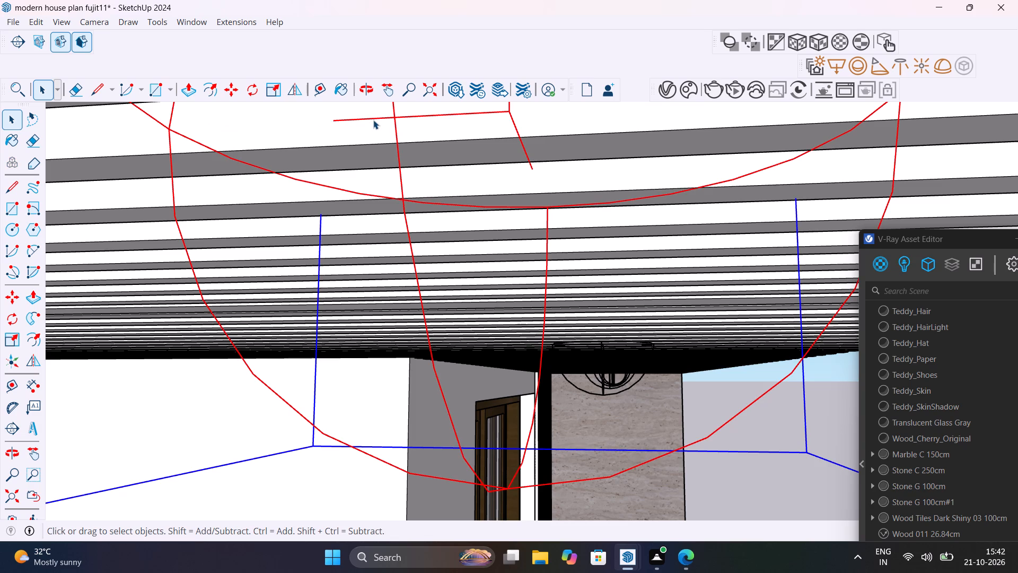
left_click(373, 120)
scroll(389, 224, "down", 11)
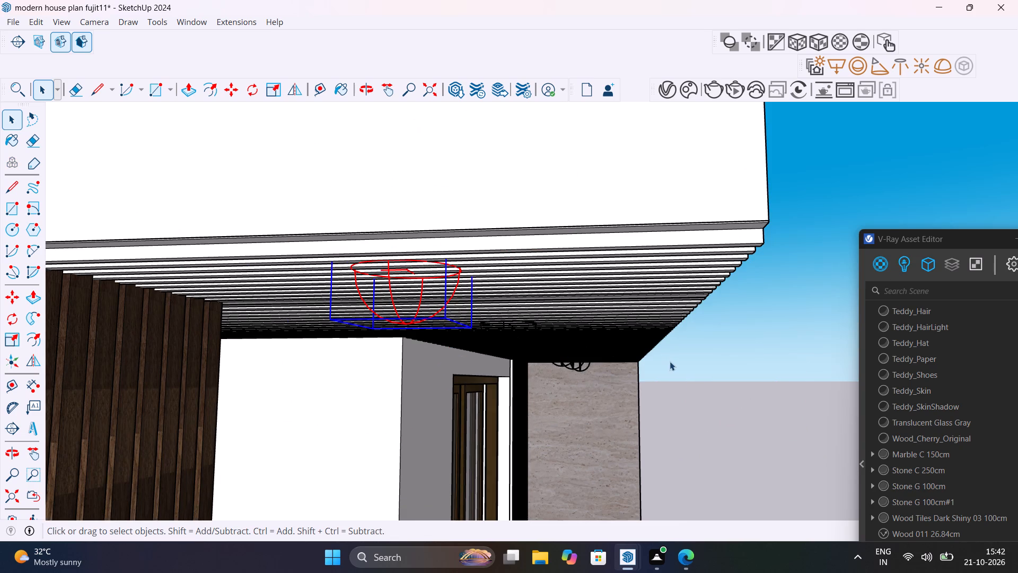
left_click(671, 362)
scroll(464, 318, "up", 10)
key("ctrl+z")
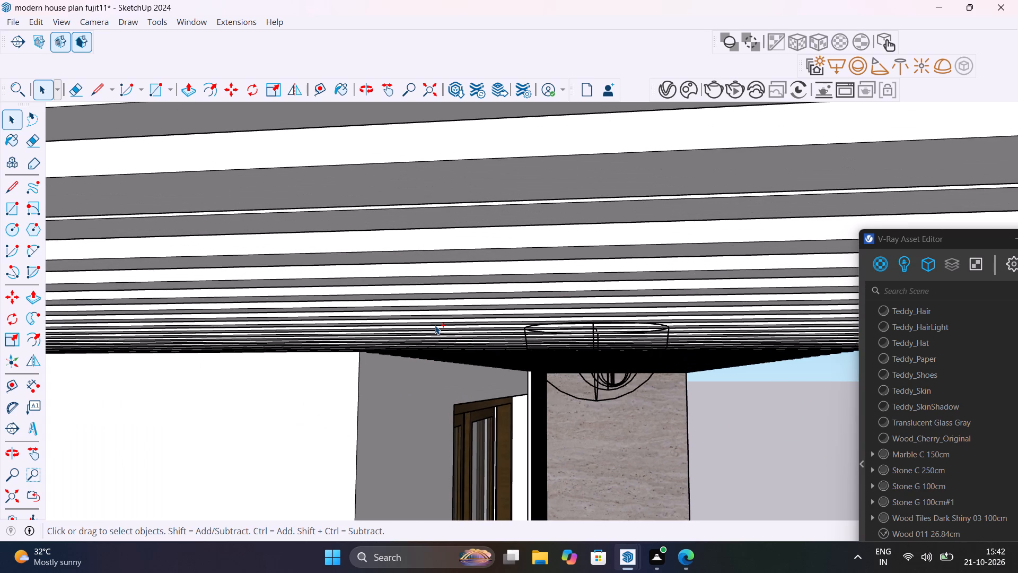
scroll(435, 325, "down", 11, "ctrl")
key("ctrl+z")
Delete the restored leftover line crossing the sphere light nearest the dark wood wall, keeping the light and ceiling slats.
middle_click_drag(392, 284, 400, 248)
scroll(402, 245, "up", 7)
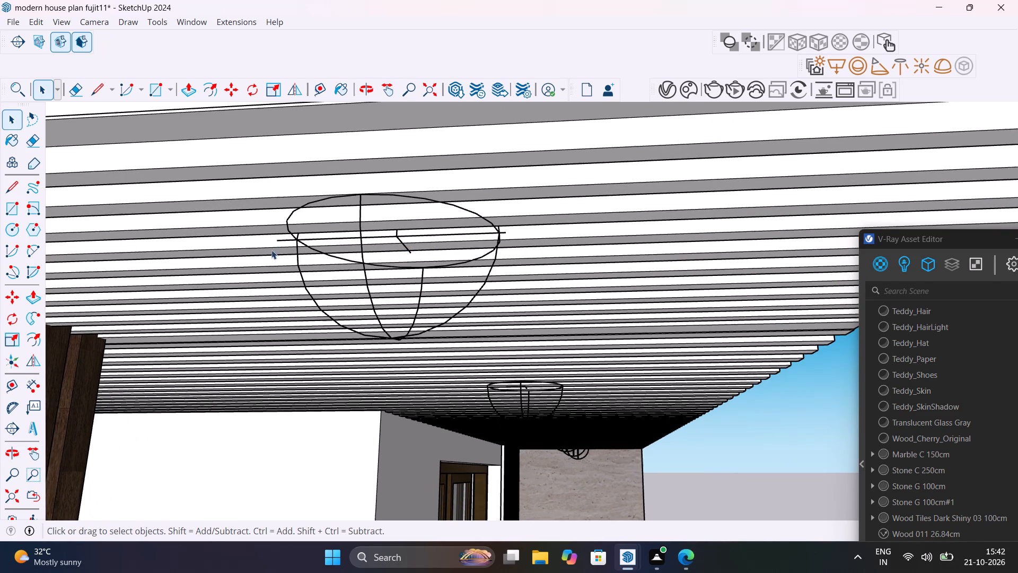
left_click(280, 240)
key("Delete")
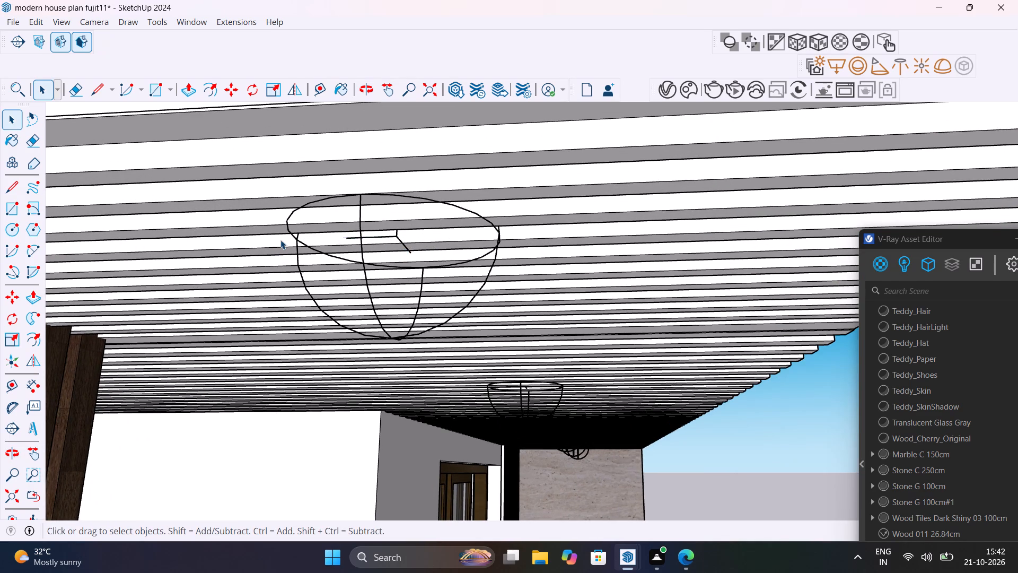
Review the house's whole front facade, including the balcony and its slatted ceiling, from outside.
scroll(353, 391, "down", 12)
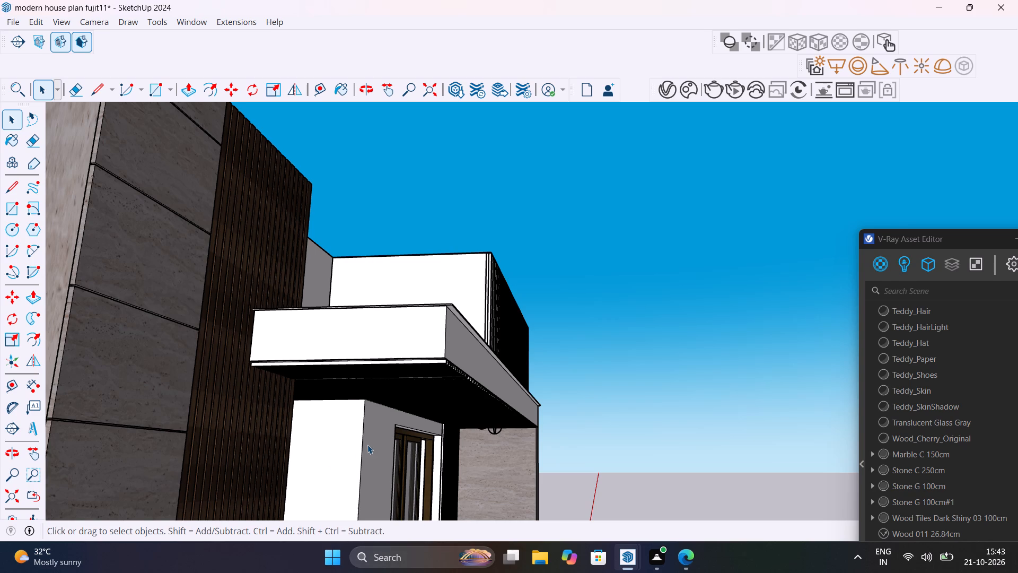
scroll(408, 411, "down", 6)
middle_click_drag(408, 411, 393, 477)
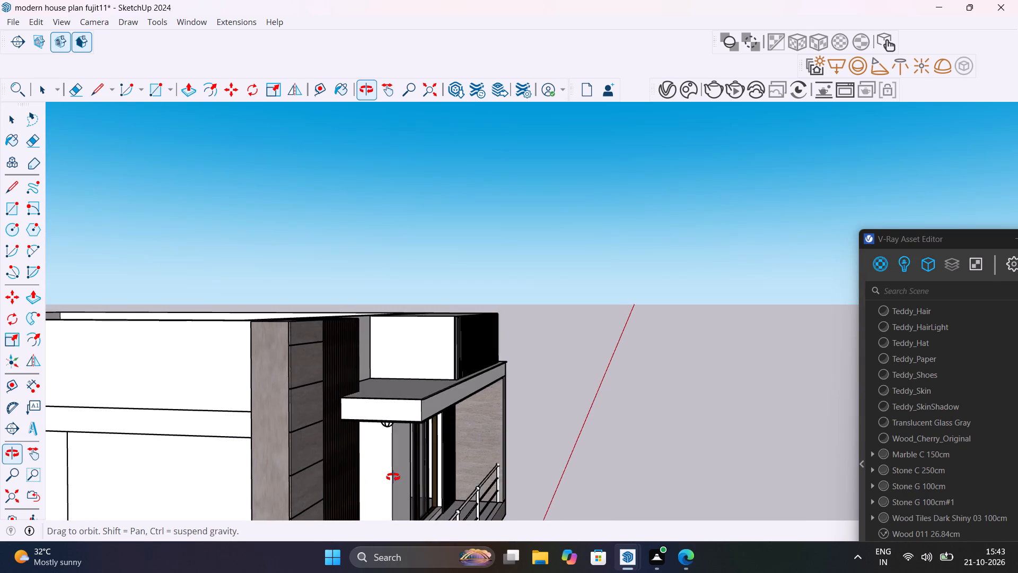
middle_click_drag(393, 477, 144, 413)
scroll(350, 387, "down", 4)
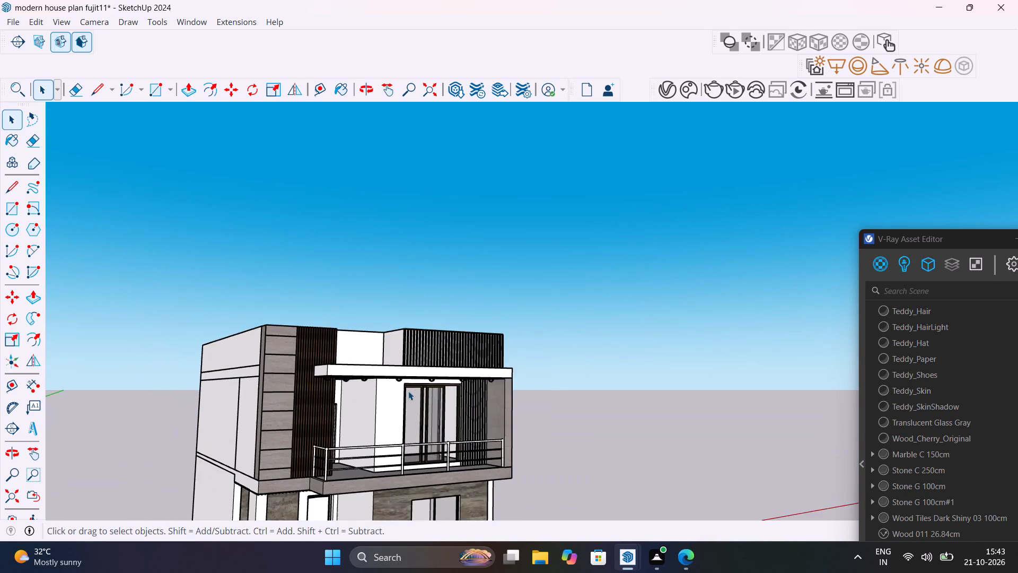
middle_click_drag(408, 390, 195, 354, "shift")
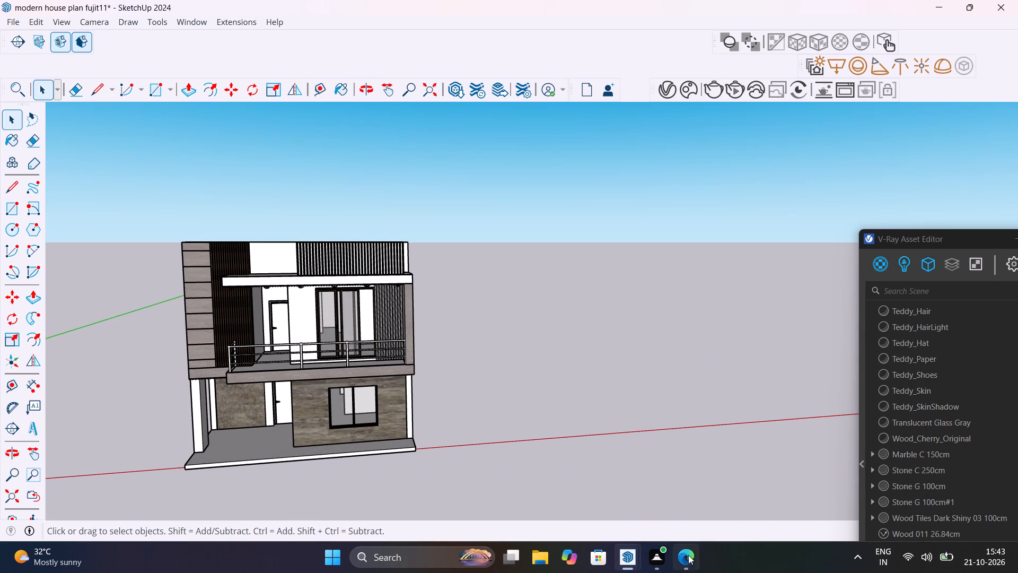
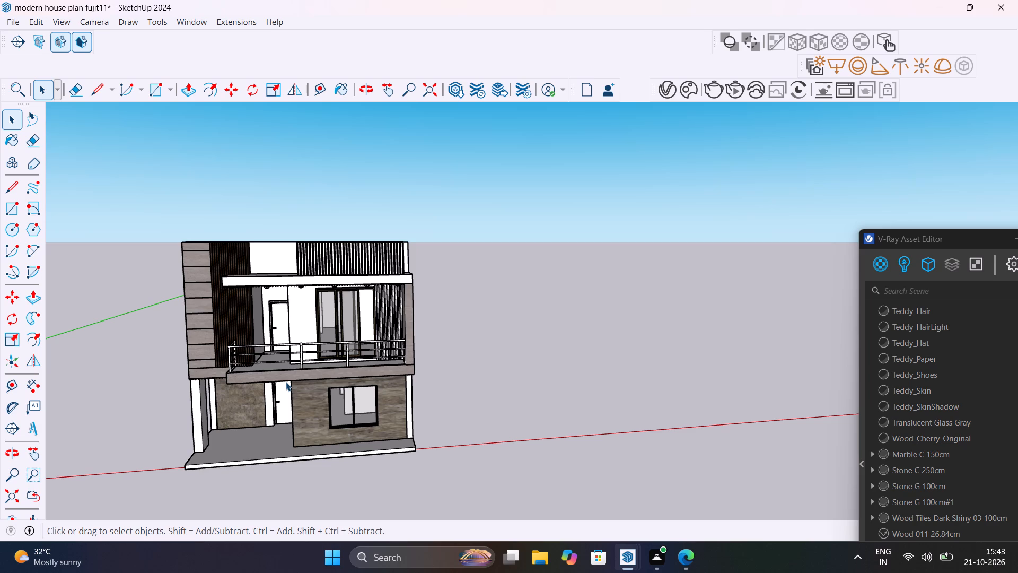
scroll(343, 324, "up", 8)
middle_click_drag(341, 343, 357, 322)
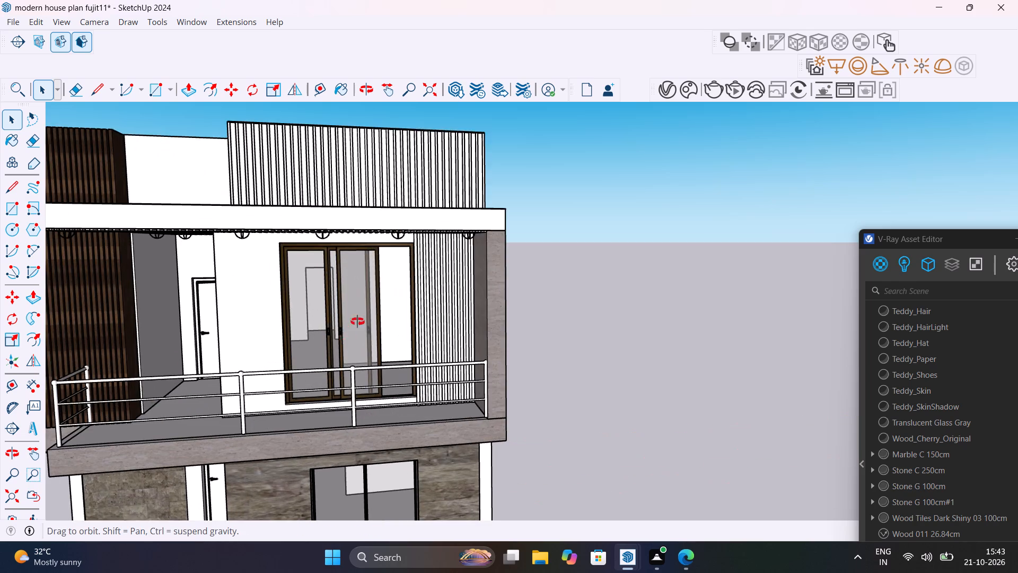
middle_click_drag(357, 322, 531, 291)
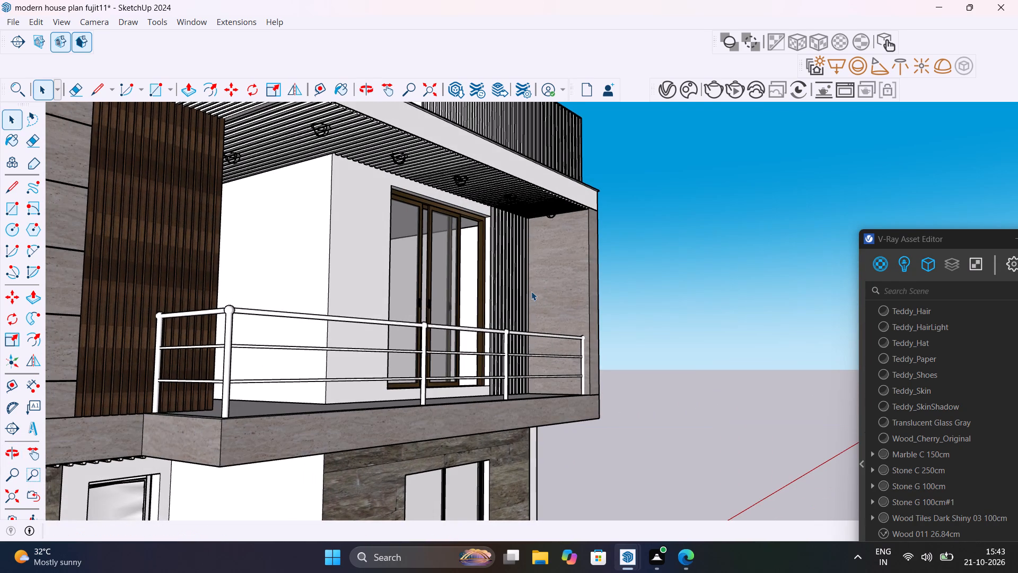
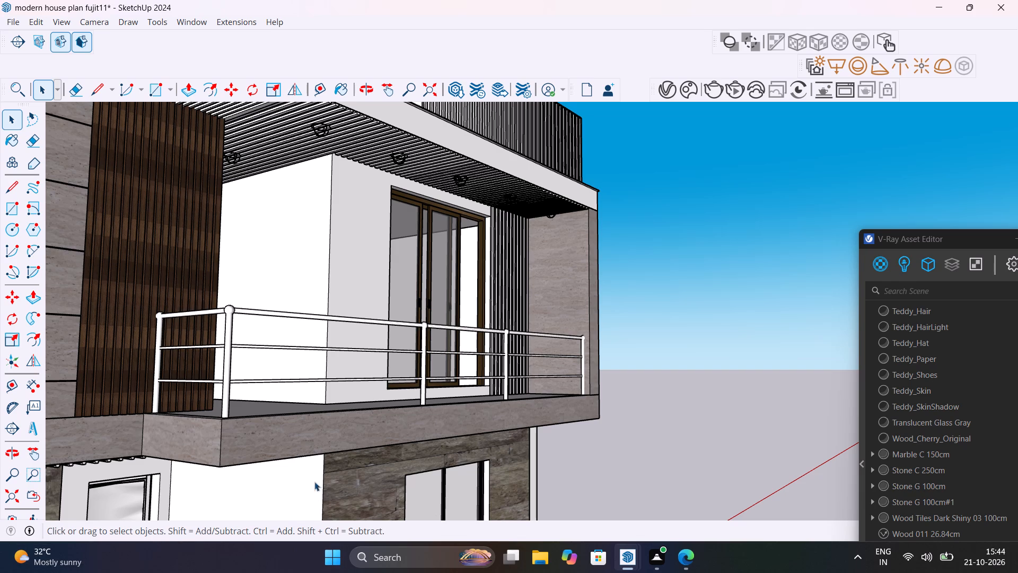
Select everything connected to the porch's corner column to check which slab and wall faces it is joined to.
scroll(338, 560, "down", 2)
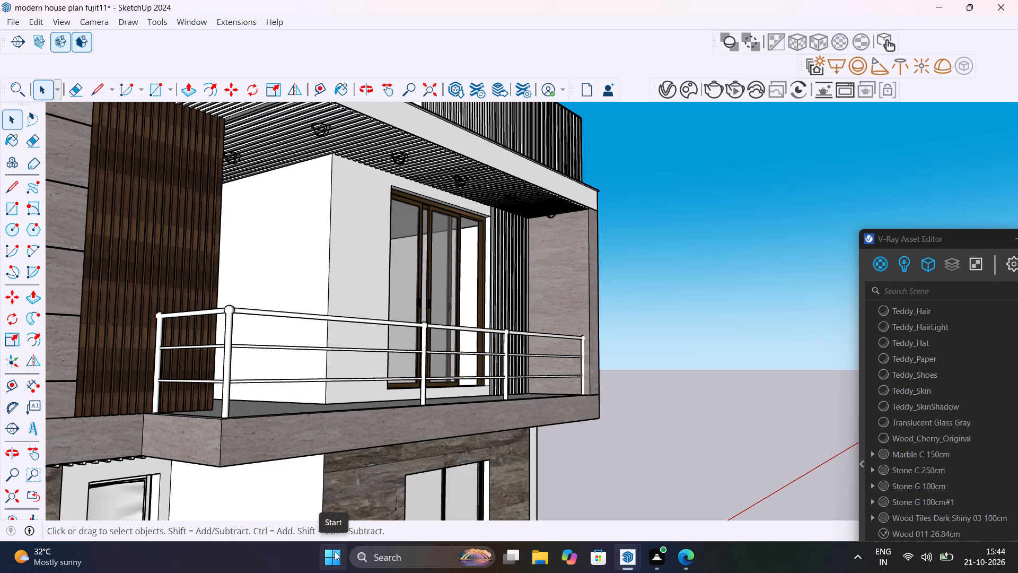
scroll(159, 432, "down", 6)
middle_click_drag(180, 437, 266, 290, "shift")
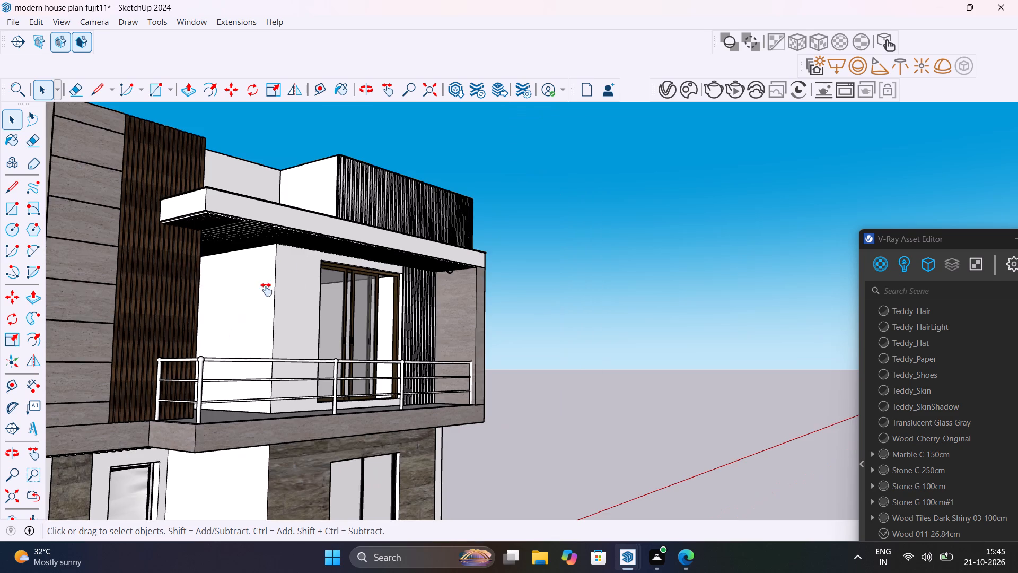
middle_click_drag(266, 290, 464, 239, "shift")
scroll(349, 224, "down", 6)
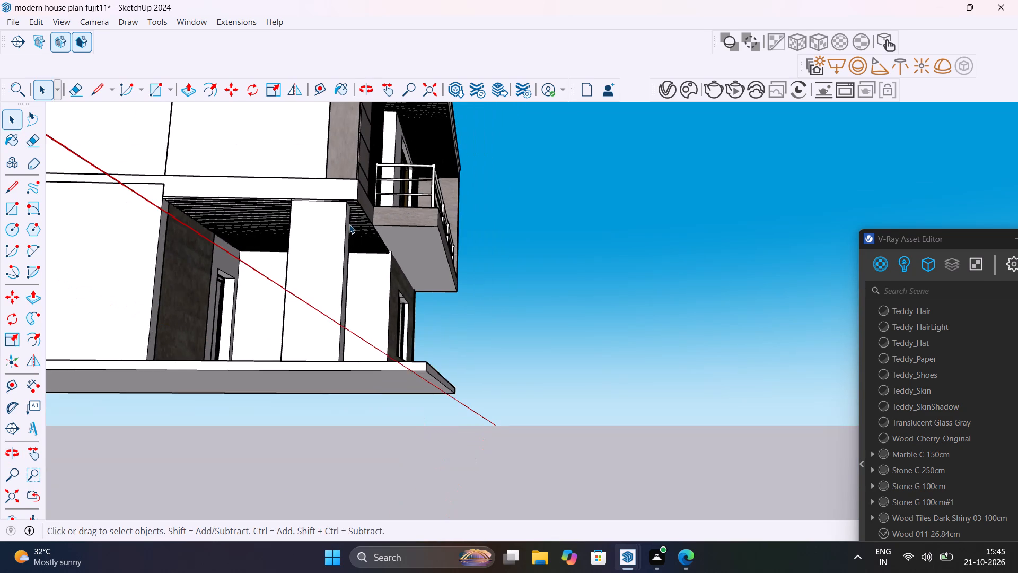
middle_click_drag(289, 256, 523, 323, "shift")
scroll(437, 250, "up", 10)
scroll(513, 302, "up", 1)
middle_click_drag(513, 299, 482, 235)
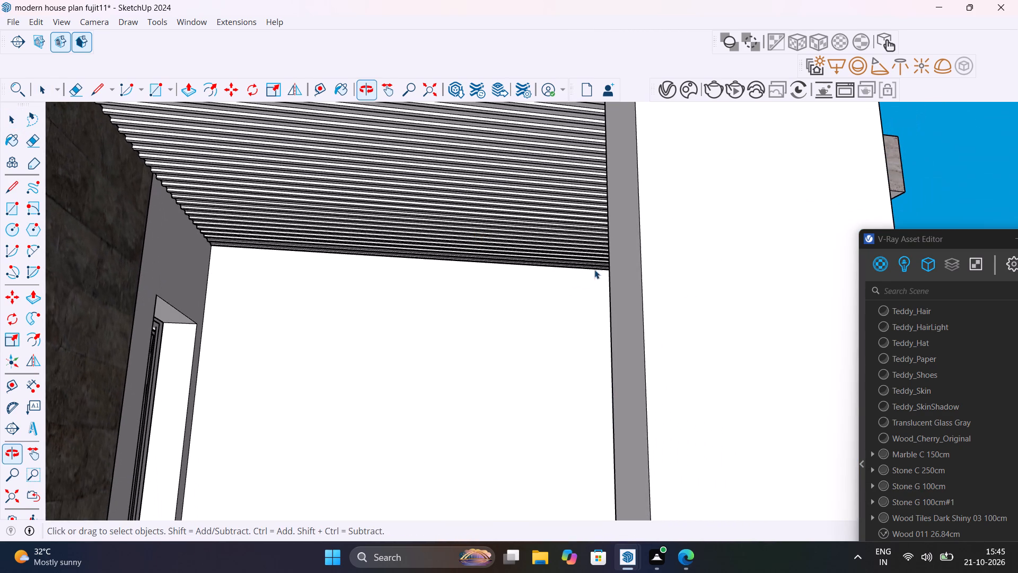
left_click(742, 282)
scroll(740, 290, "down", 12)
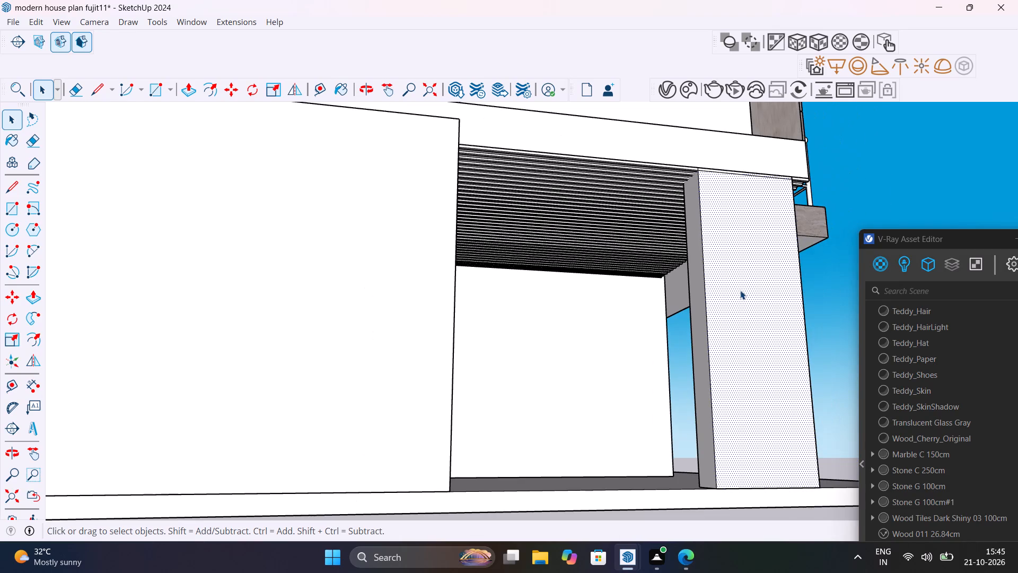
triple_click(740, 290)
triple_click(740, 290)
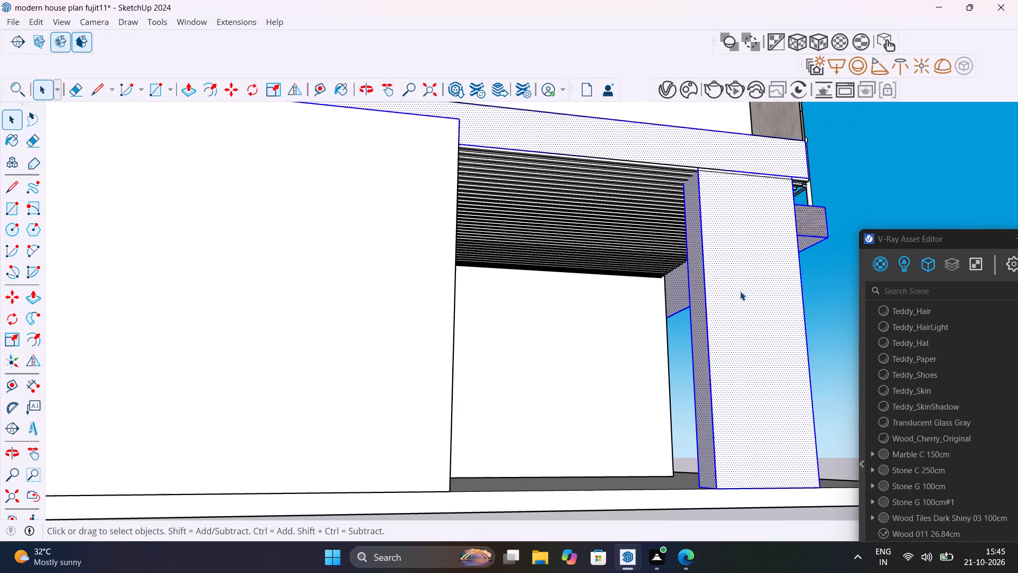
middle_click_drag(740, 291, 336, 382)
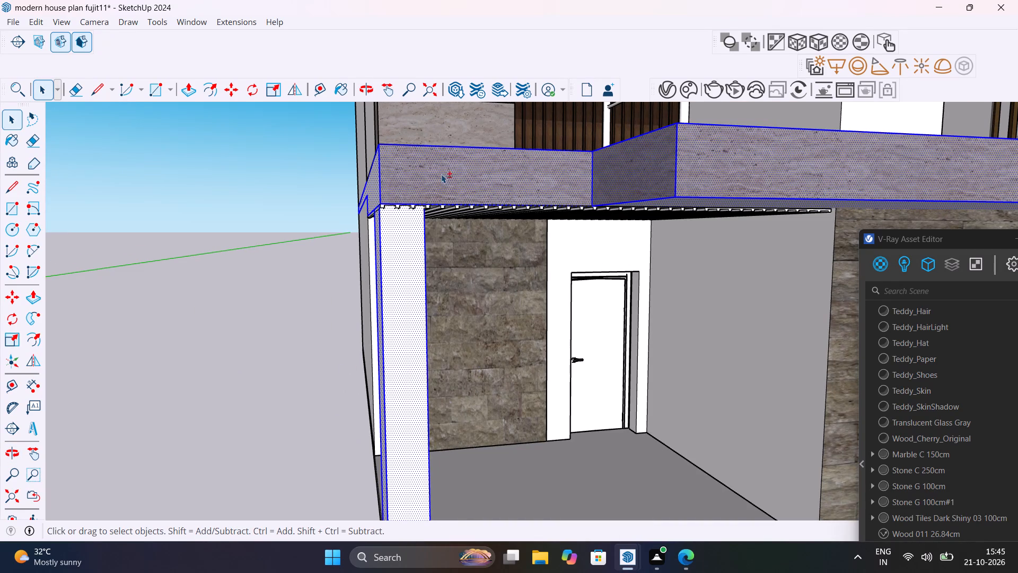
left_click(441, 174, "shift")
left_click(396, 310, "shift")
scroll(368, 360, "down", 3)
left_click(215, 383)
Check the corner column's connected geometry again from the house's front corner, and clear the selection.
middle_click_drag(206, 407, 239, 392)
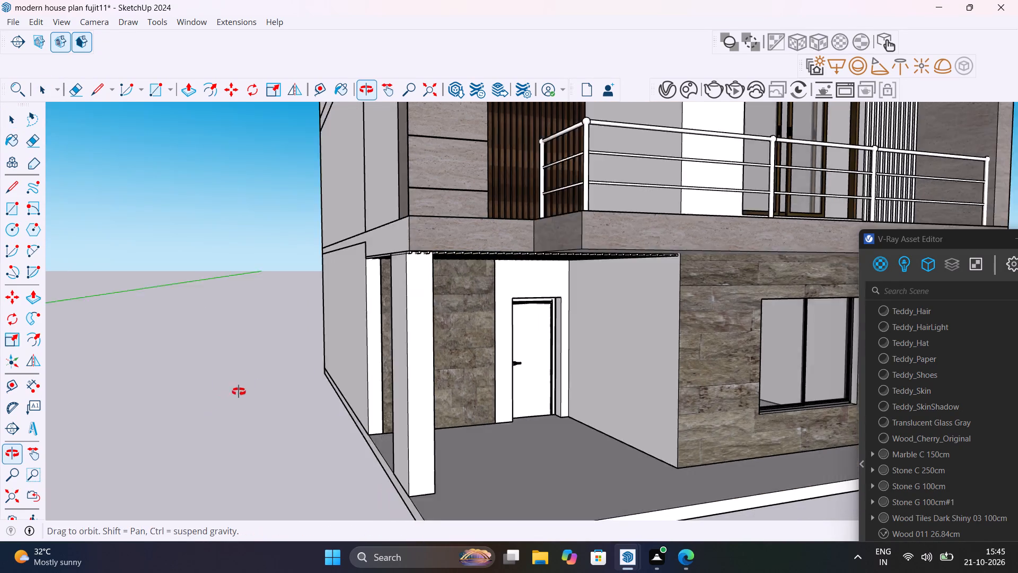
middle_click_drag(239, 392, 318, 352)
left_click(461, 348)
double_click(469, 357)
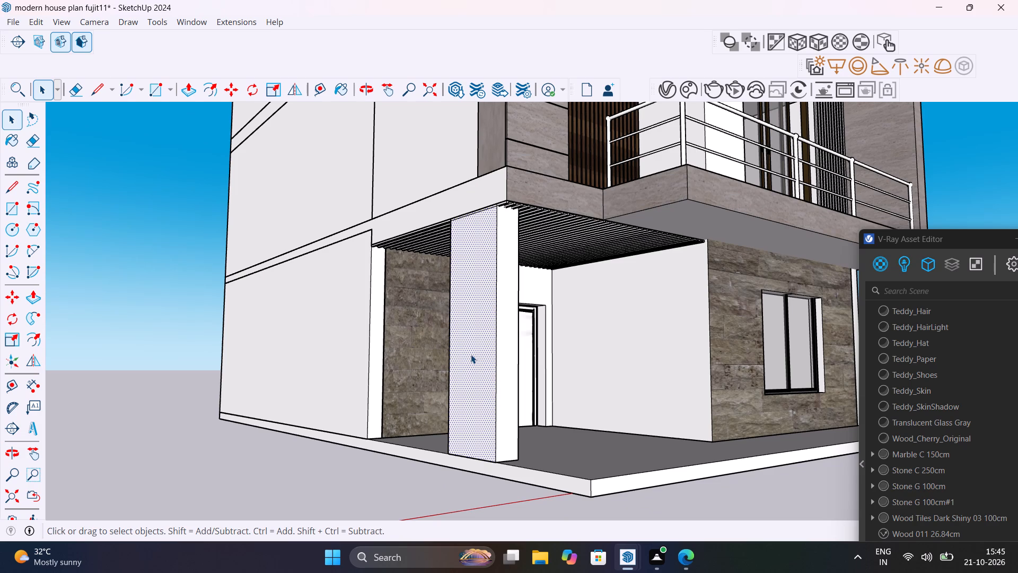
double_click(471, 354)
triple_click(471, 355)
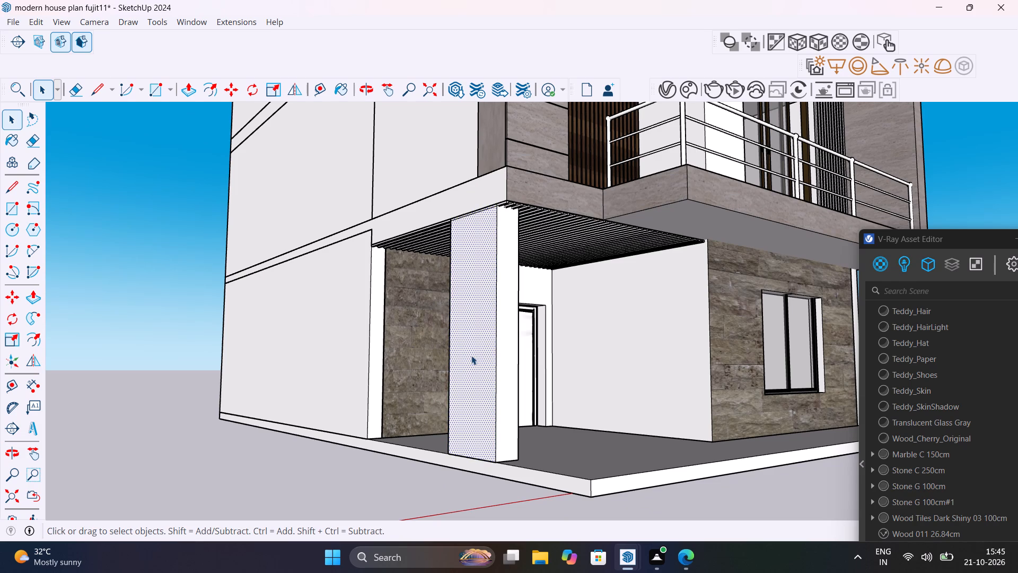
left_click(472, 354)
scroll(472, 355, "down", 7)
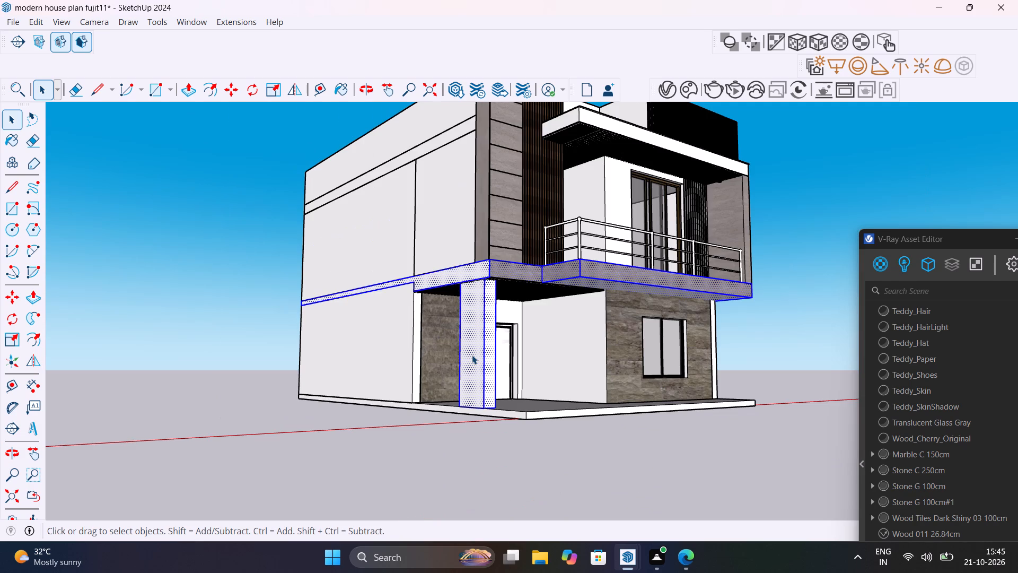
left_click(280, 354)
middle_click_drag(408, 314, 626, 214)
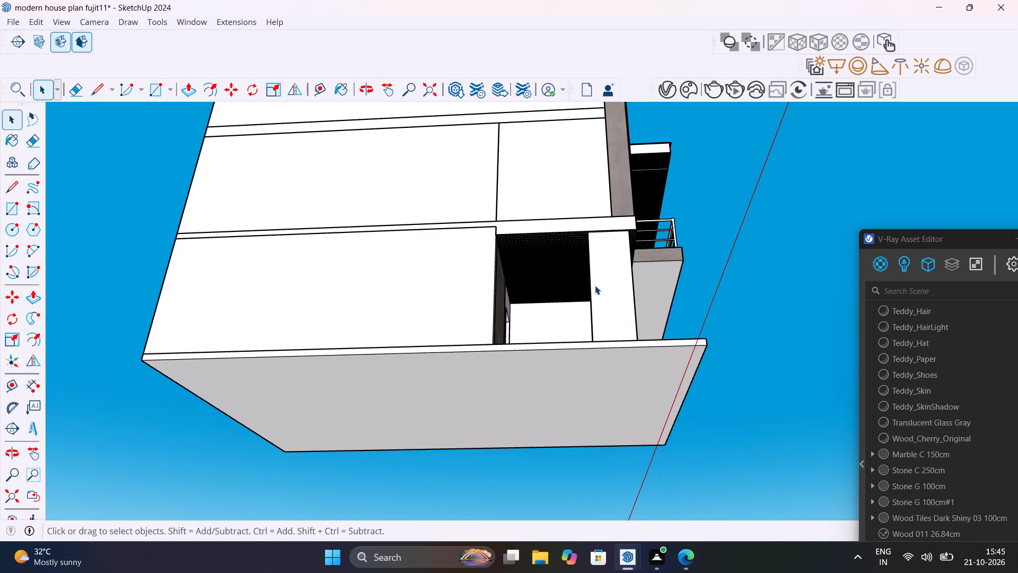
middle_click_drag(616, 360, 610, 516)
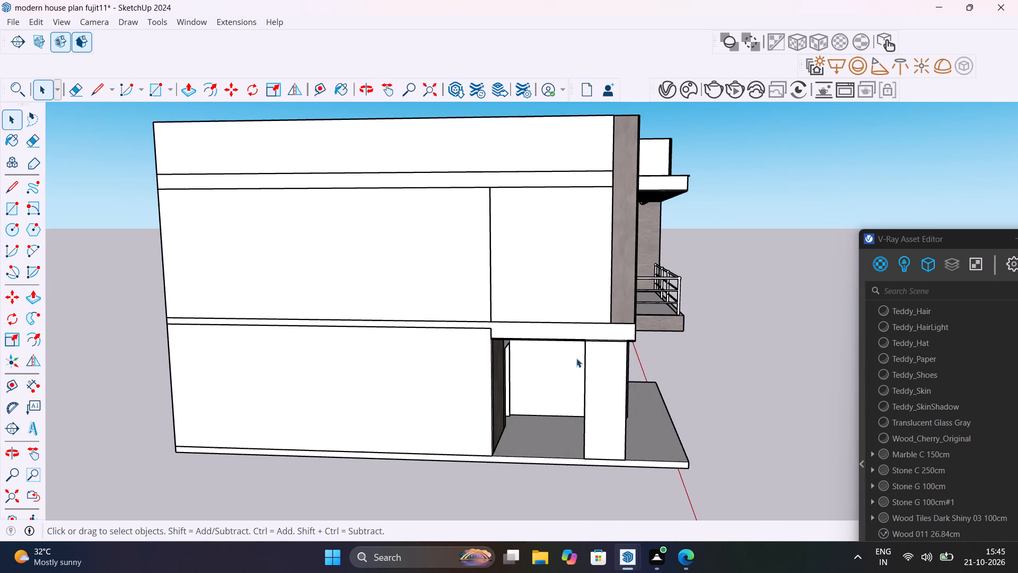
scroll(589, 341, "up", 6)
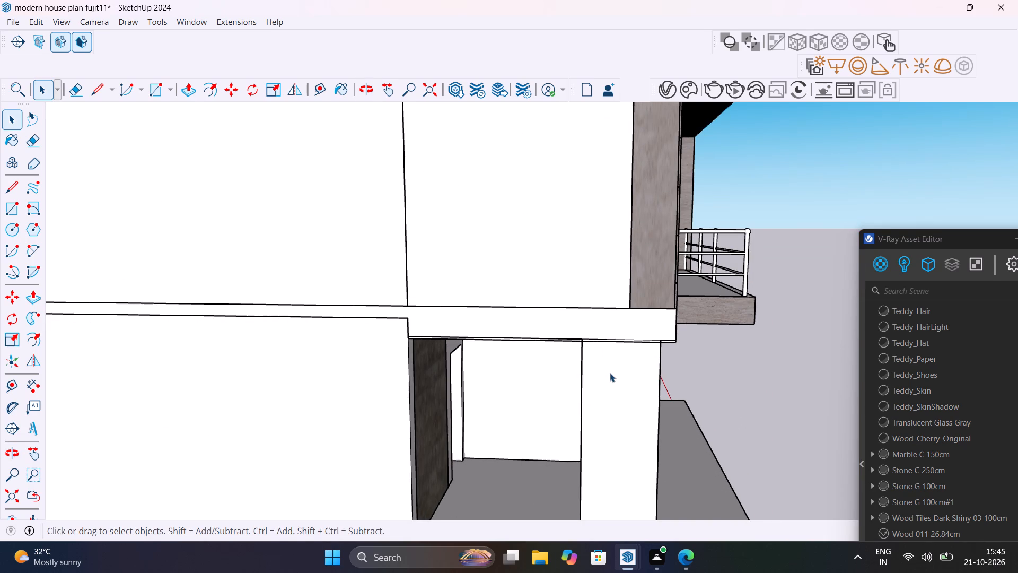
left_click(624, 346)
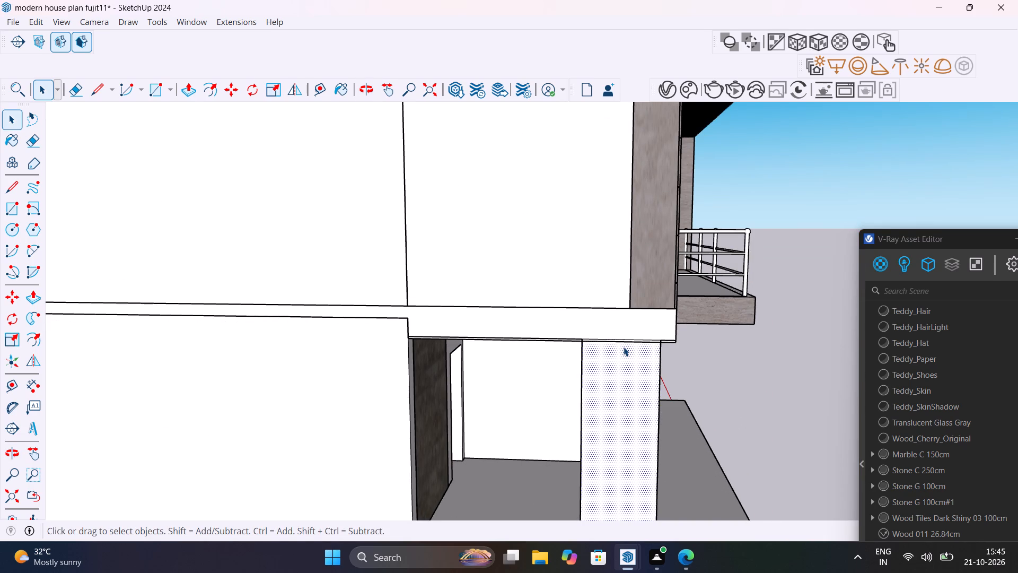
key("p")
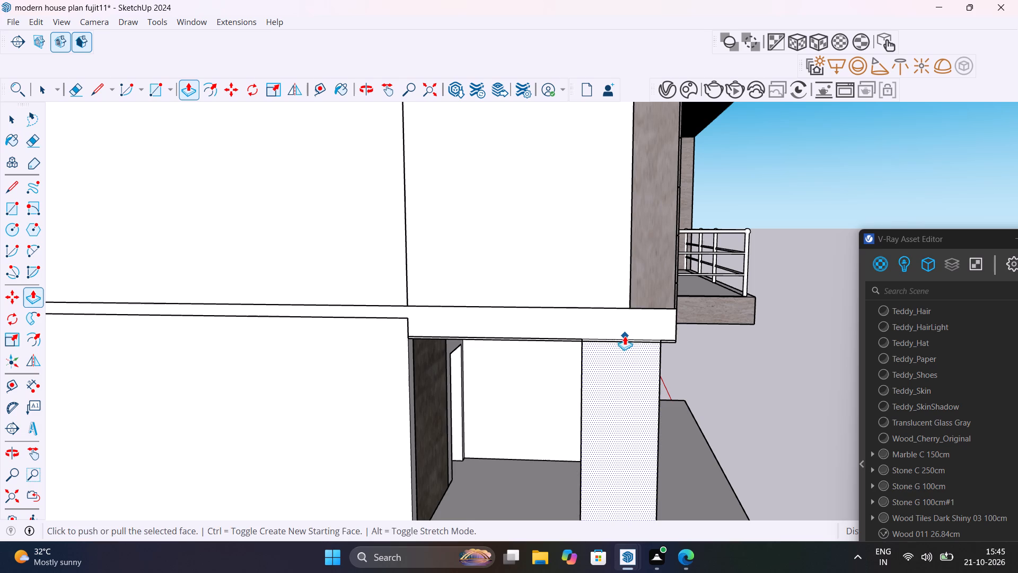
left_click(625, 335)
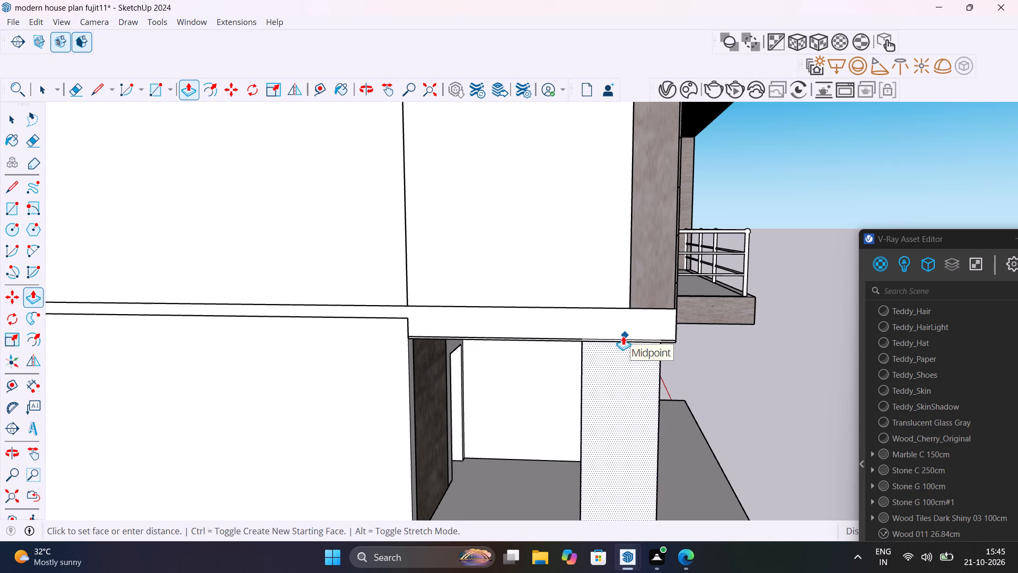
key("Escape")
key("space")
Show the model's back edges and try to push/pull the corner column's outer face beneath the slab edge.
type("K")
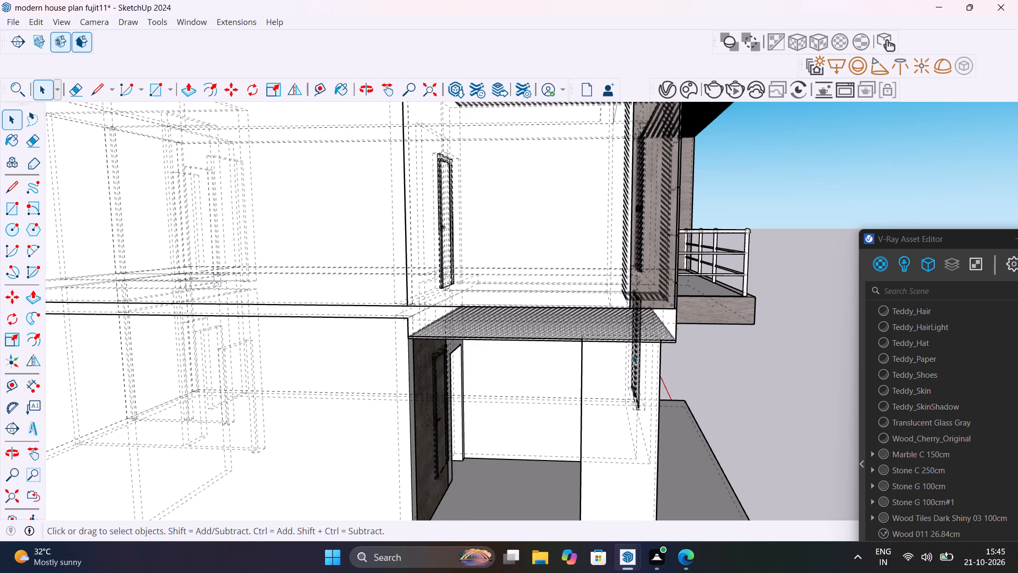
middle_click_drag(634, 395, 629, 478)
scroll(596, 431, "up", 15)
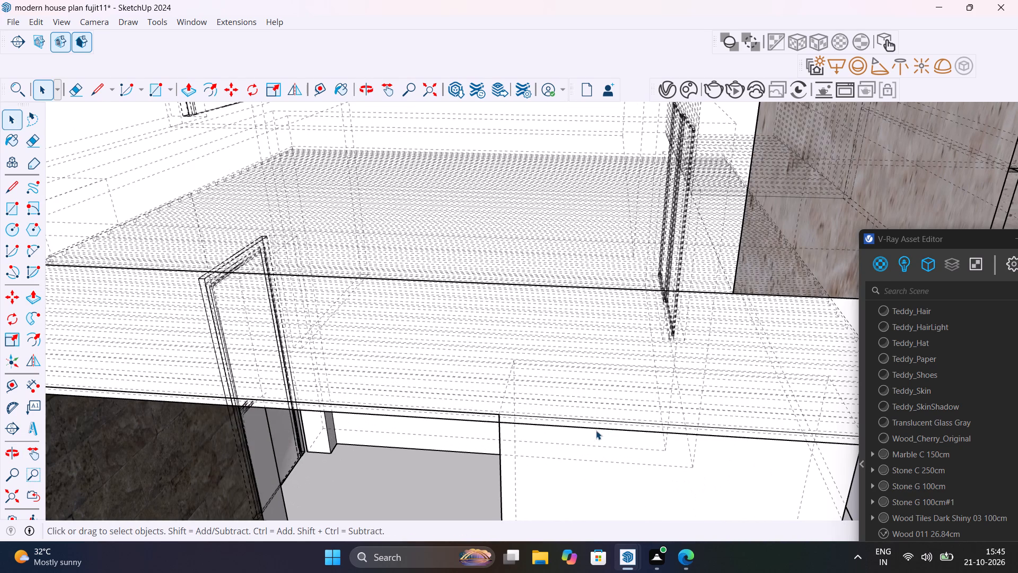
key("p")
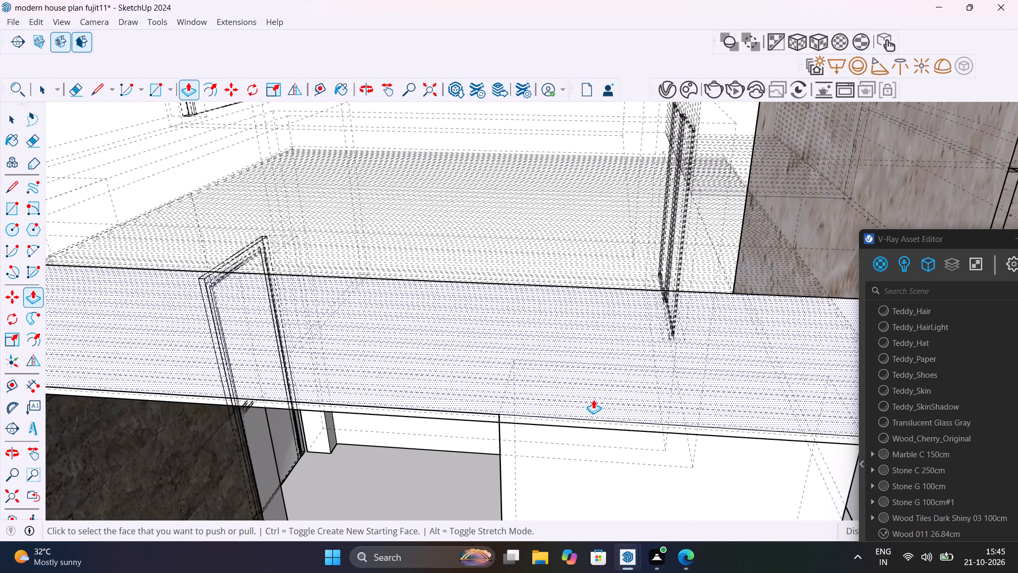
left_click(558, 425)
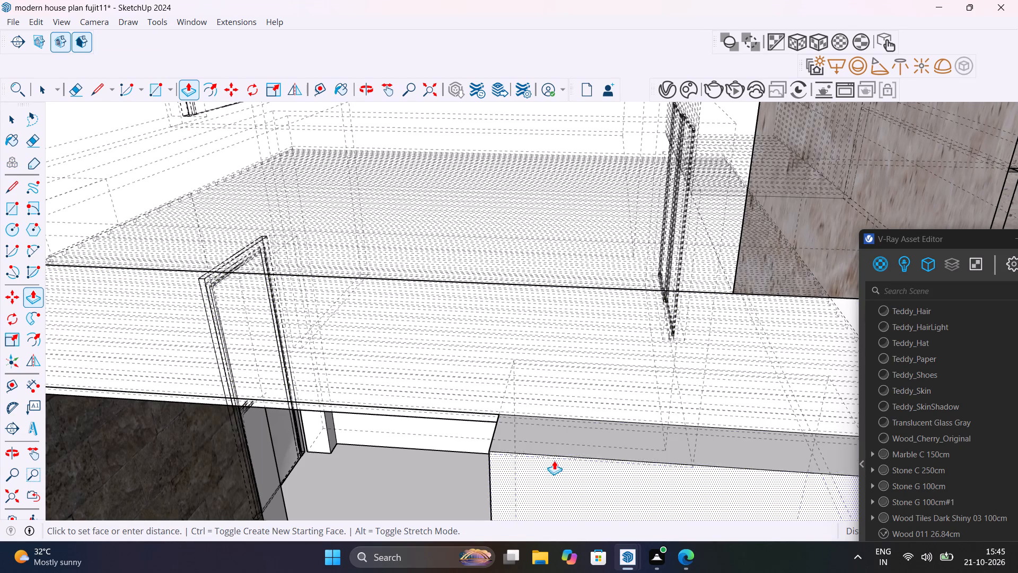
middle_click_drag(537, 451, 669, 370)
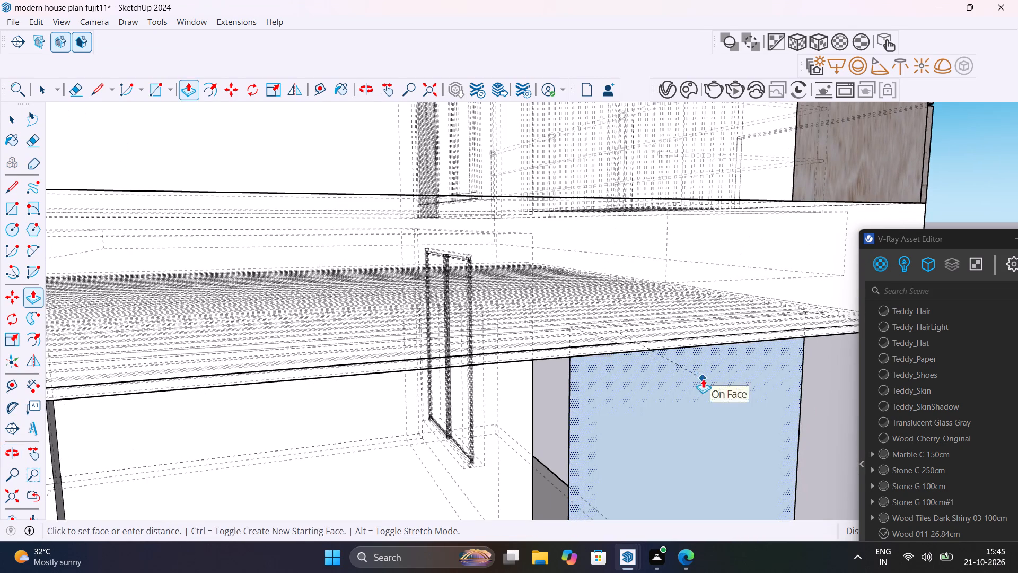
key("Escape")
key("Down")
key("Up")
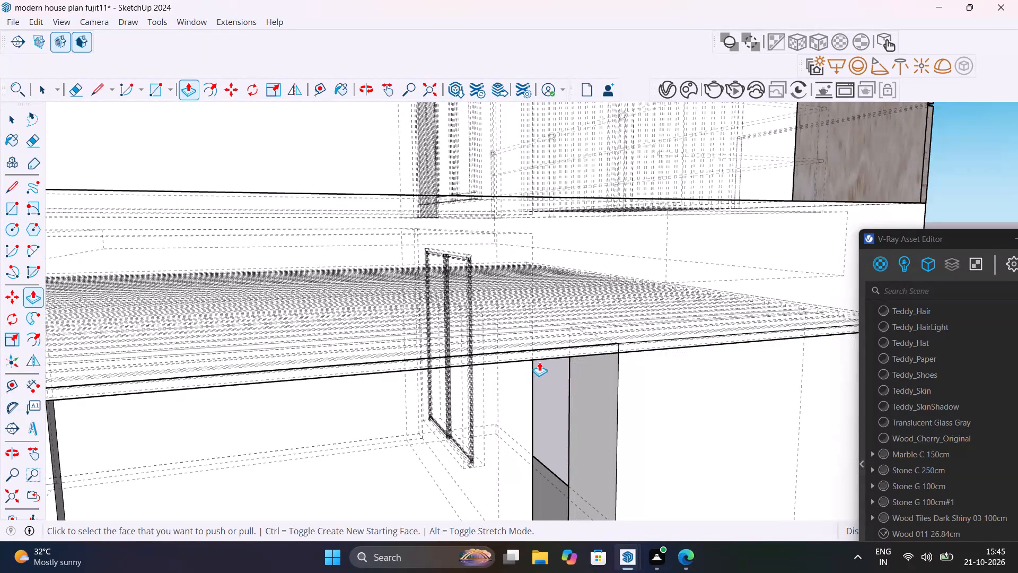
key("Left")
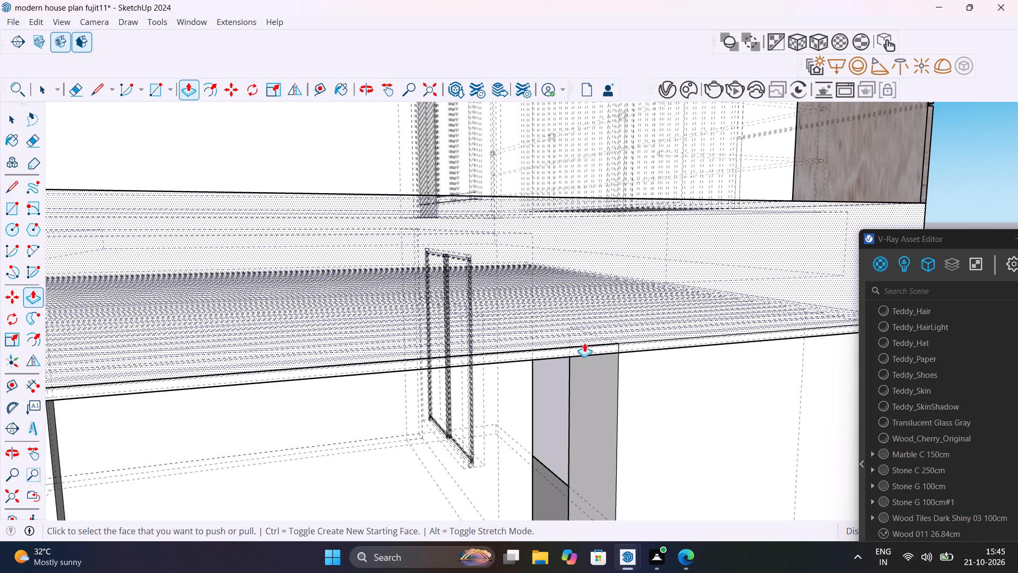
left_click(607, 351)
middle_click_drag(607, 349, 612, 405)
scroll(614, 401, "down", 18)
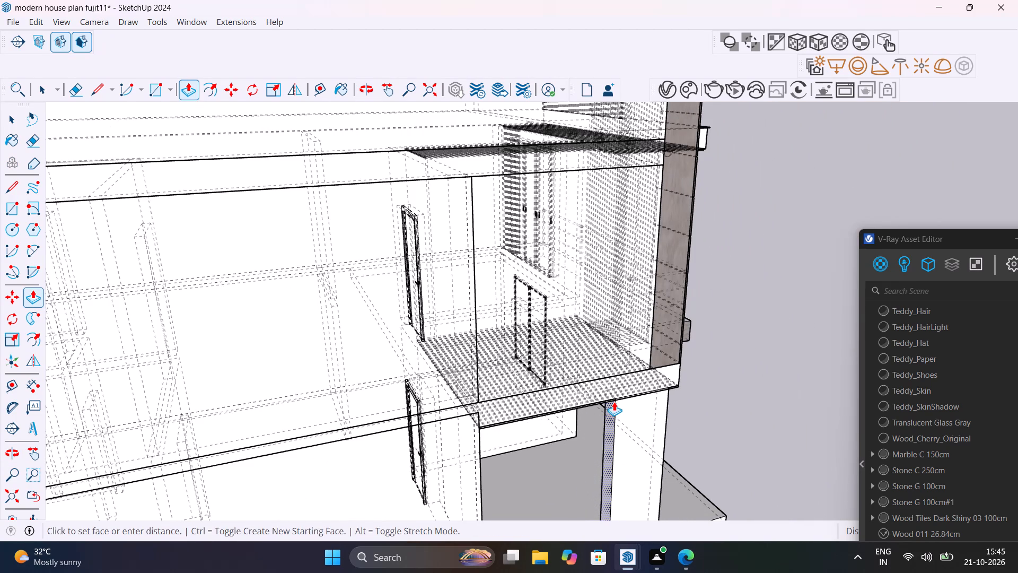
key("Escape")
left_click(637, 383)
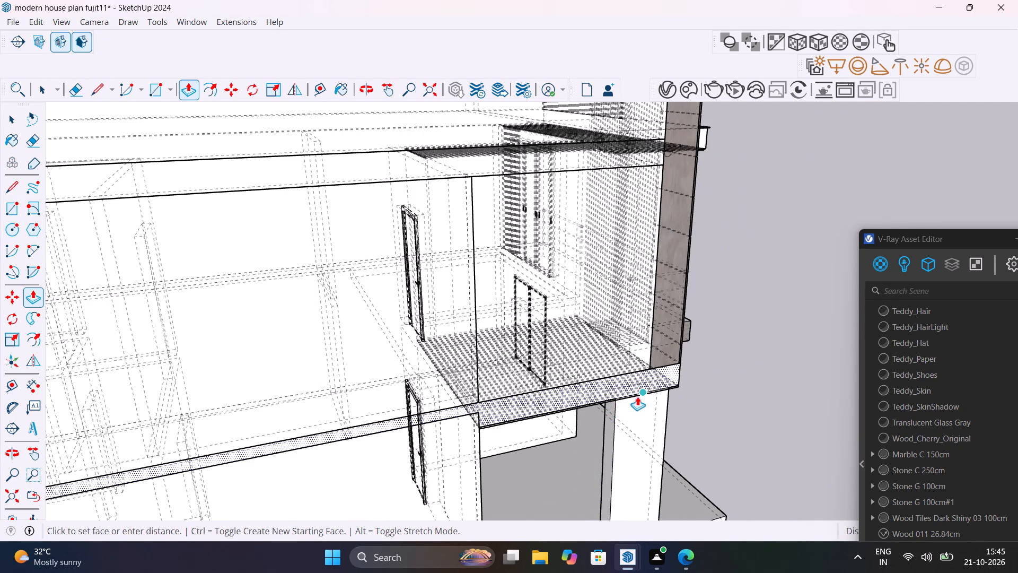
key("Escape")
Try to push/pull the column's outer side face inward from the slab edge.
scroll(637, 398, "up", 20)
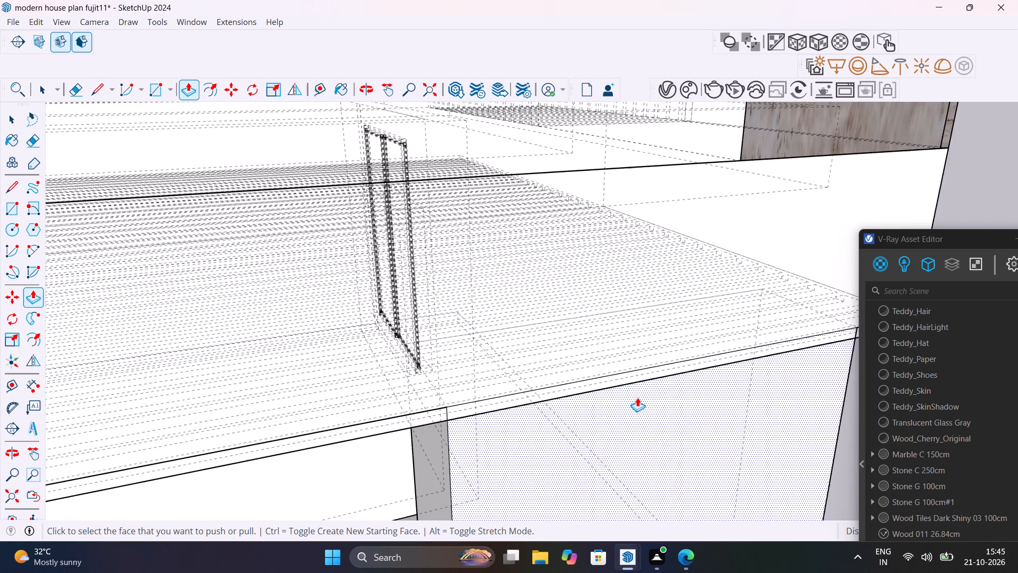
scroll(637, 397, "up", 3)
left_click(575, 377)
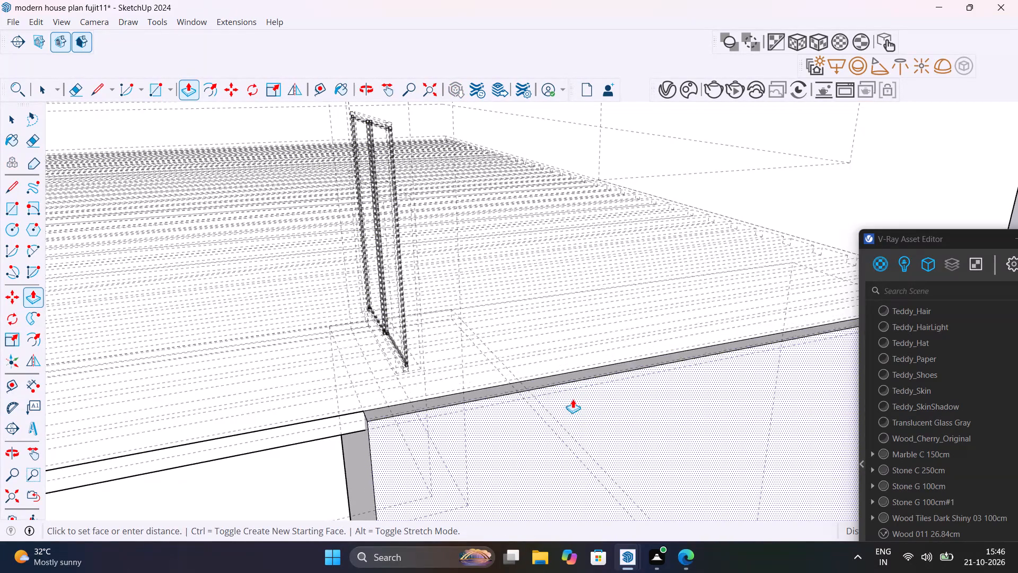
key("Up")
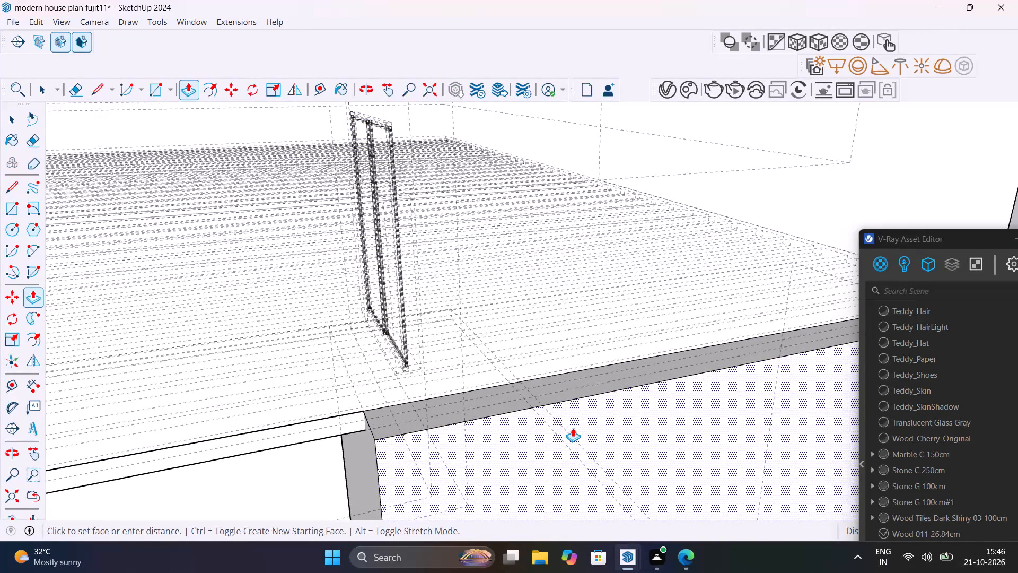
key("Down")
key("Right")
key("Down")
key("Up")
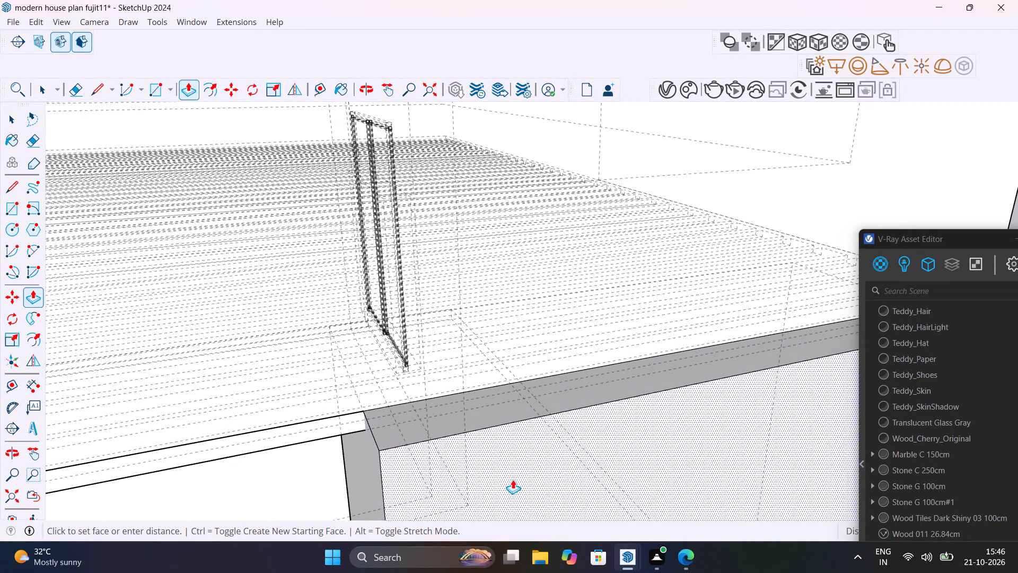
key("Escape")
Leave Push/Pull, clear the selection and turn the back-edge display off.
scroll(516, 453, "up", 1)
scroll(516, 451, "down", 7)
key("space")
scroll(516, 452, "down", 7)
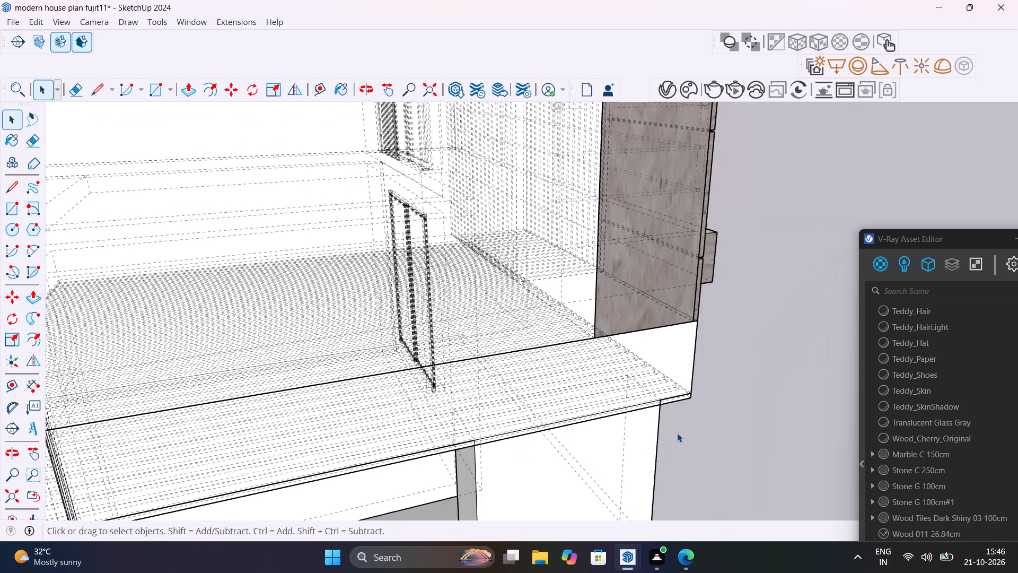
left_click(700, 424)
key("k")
Examine the corner column's junction with the slab edge and slatted porch ceiling from the front and side.
middle_click_drag(695, 423, 340, 319)
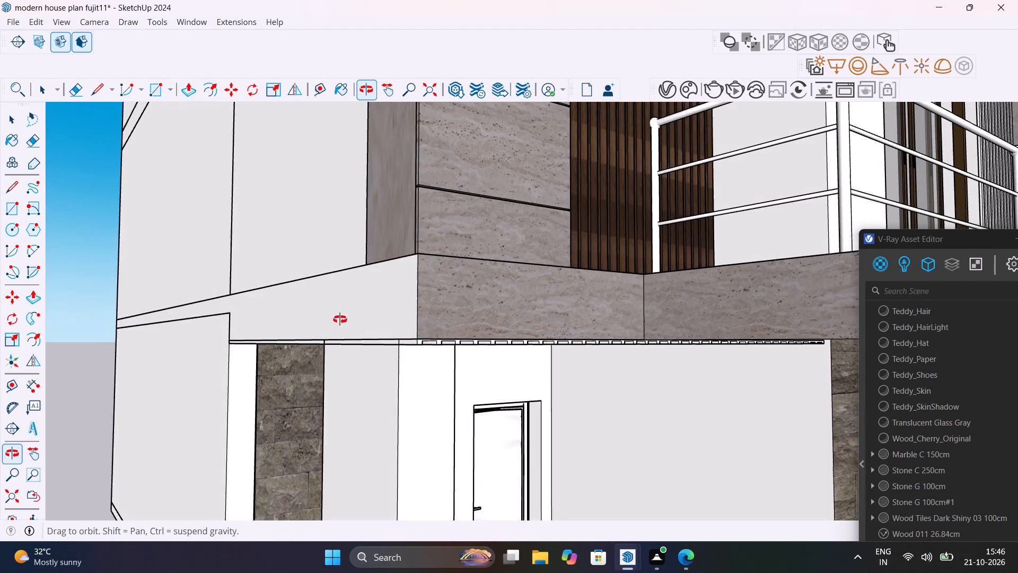
middle_click_drag(340, 319, 339, 319)
scroll(409, 352, "up", 4)
middle_click_drag(405, 364, 435, 305)
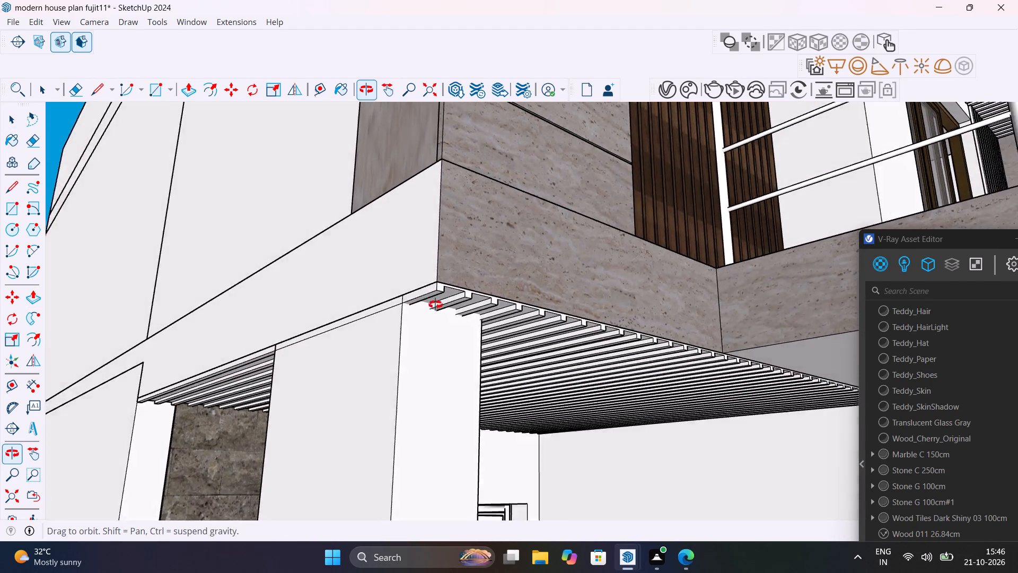
middle_click_drag(435, 305, 684, 286)
scroll(567, 314, "down", 6)
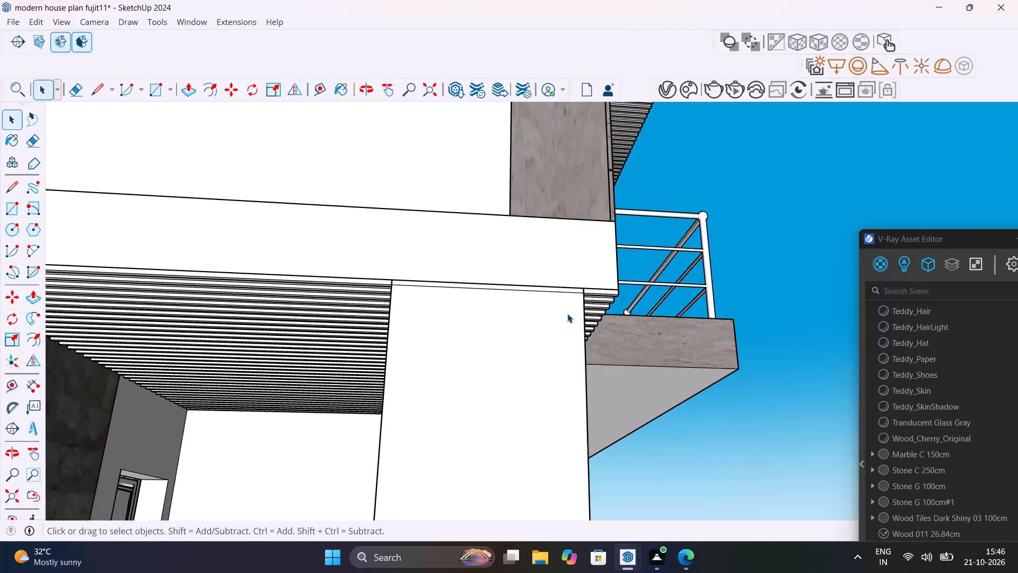
scroll(567, 313, "down", 5)
middle_click_drag(519, 389, 648, 387)
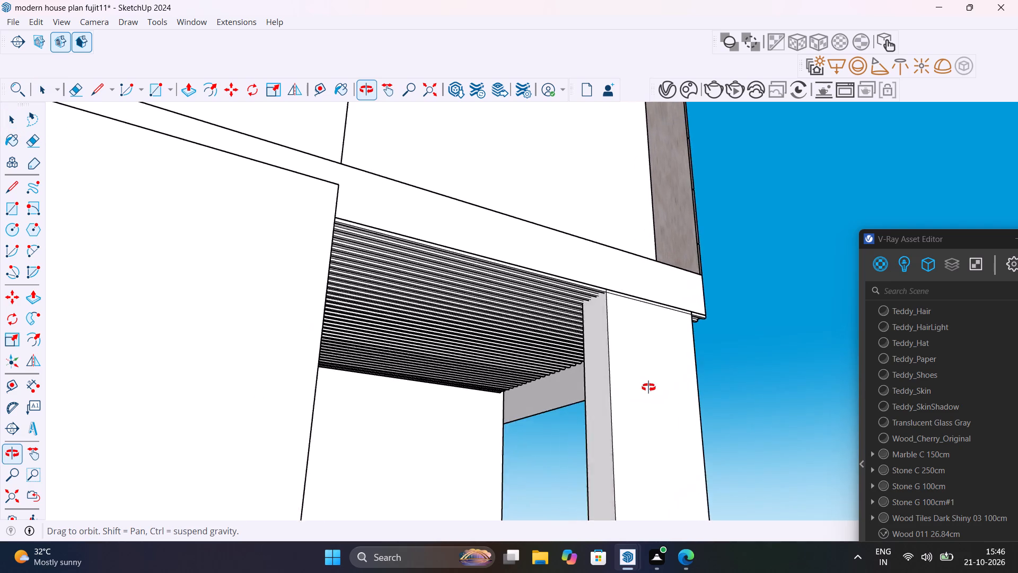
middle_click_drag(648, 387, 668, 408)
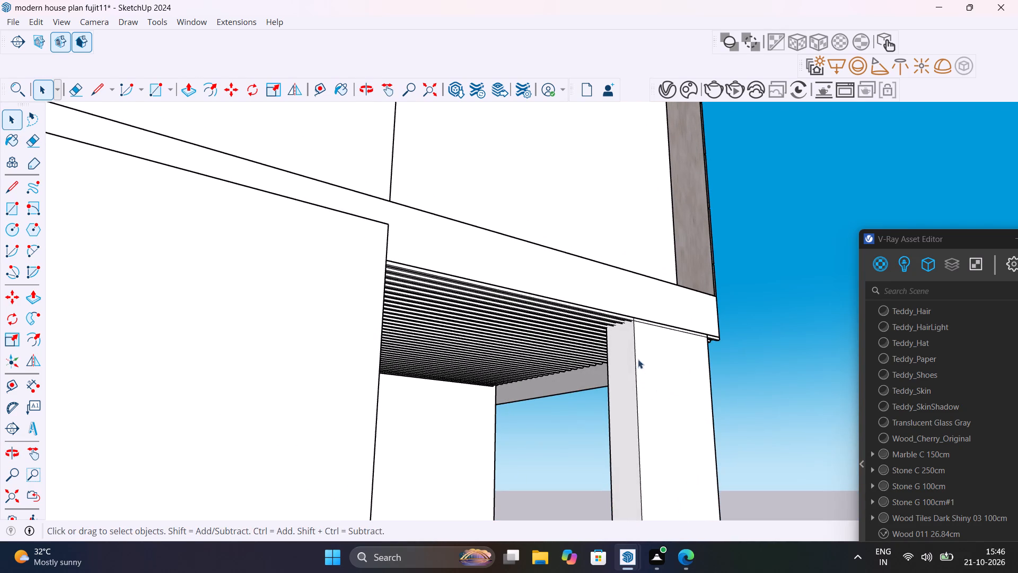
Select the corner column with all its connected slab and balcony faces and hide them.
left_click(613, 300)
double_click(613, 300)
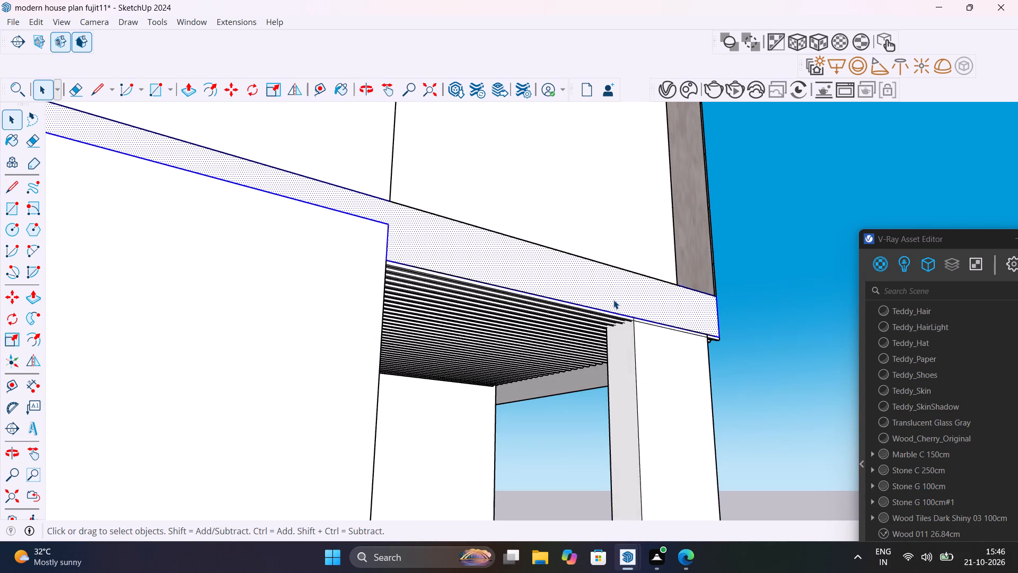
middle_click_drag(611, 299, 259, 366)
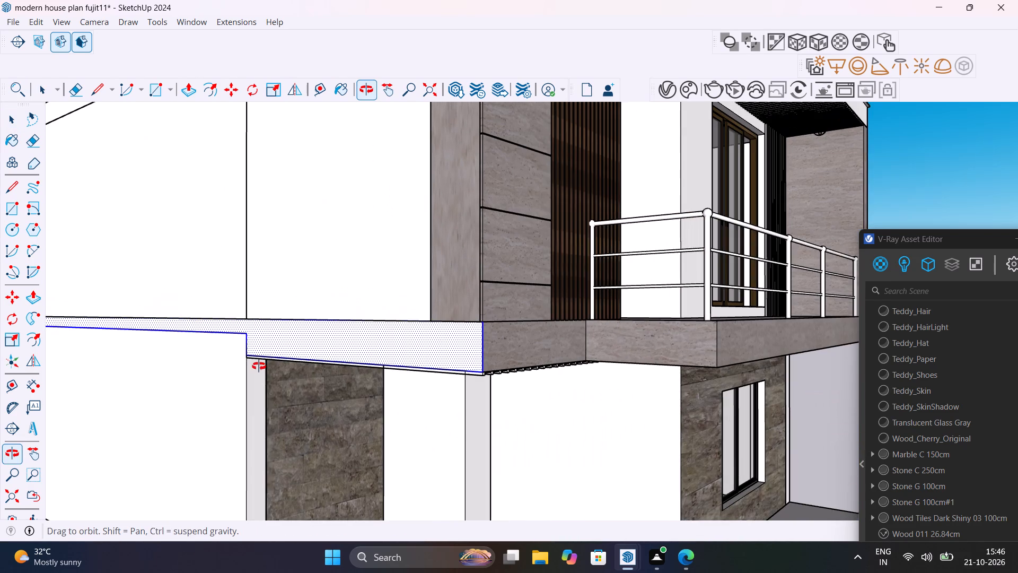
middle_click_drag(259, 366, 137, 326)
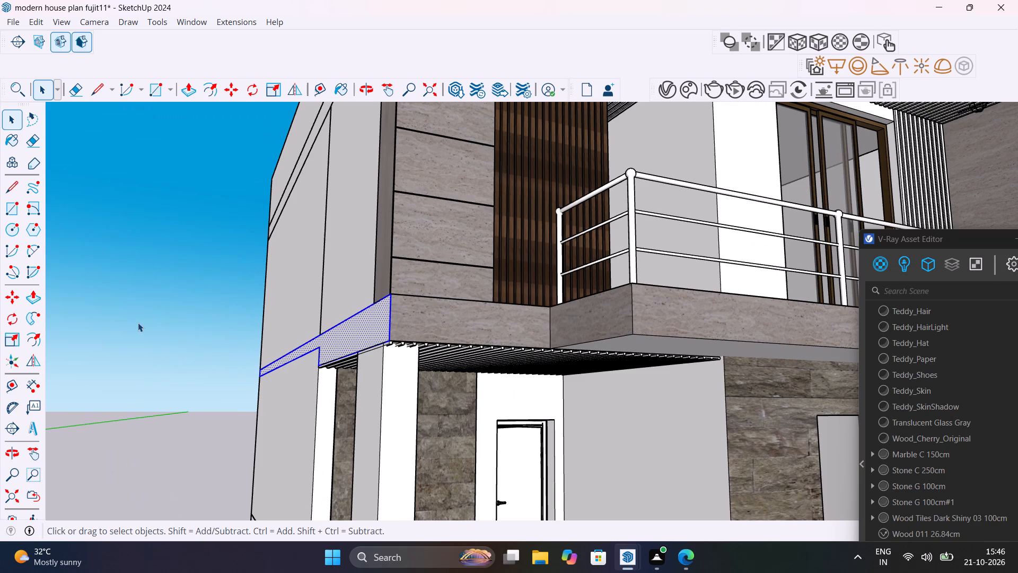
triple_click(396, 435)
left_click(396, 435)
right_click(396, 435)
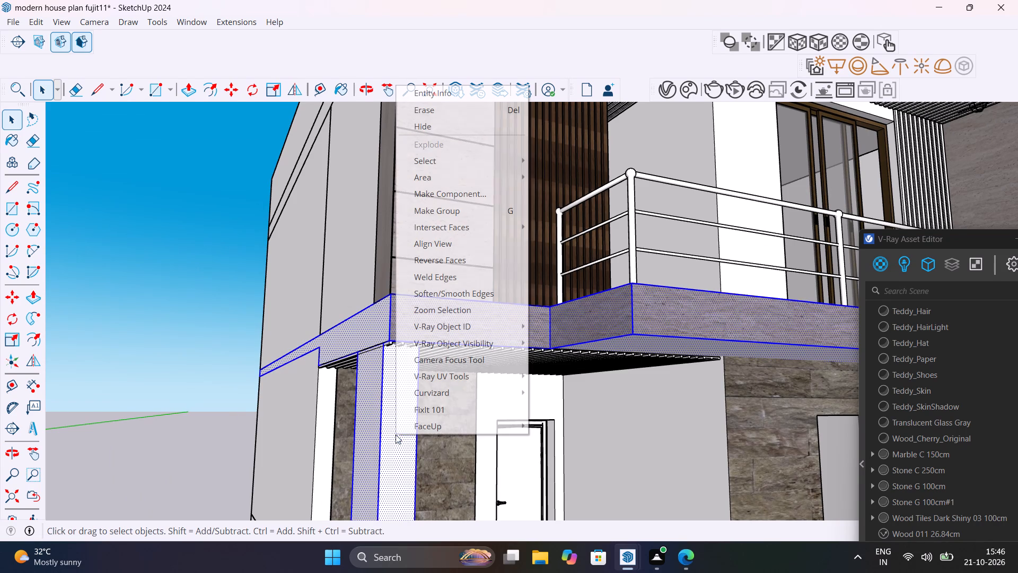
left_click(411, 122)
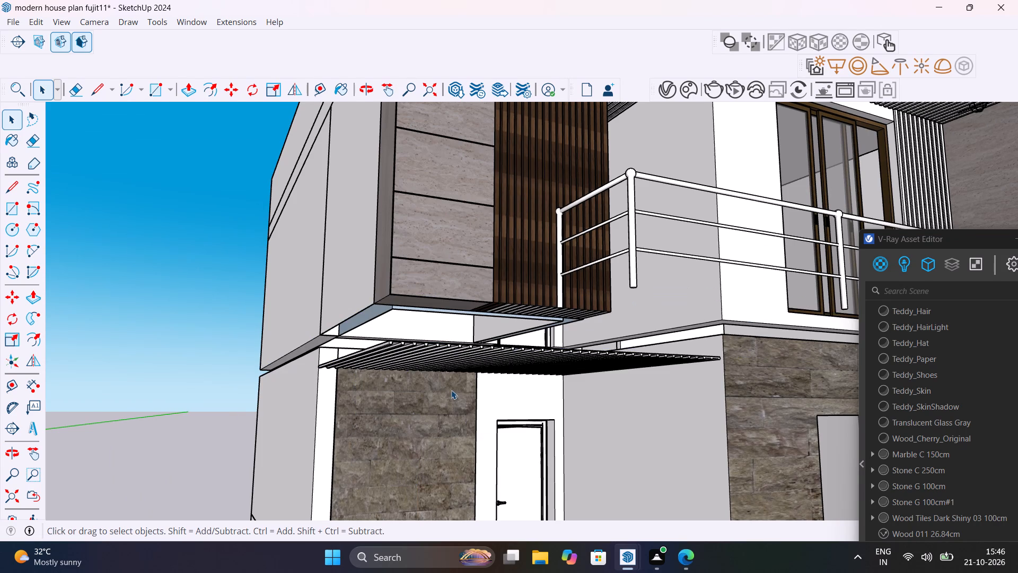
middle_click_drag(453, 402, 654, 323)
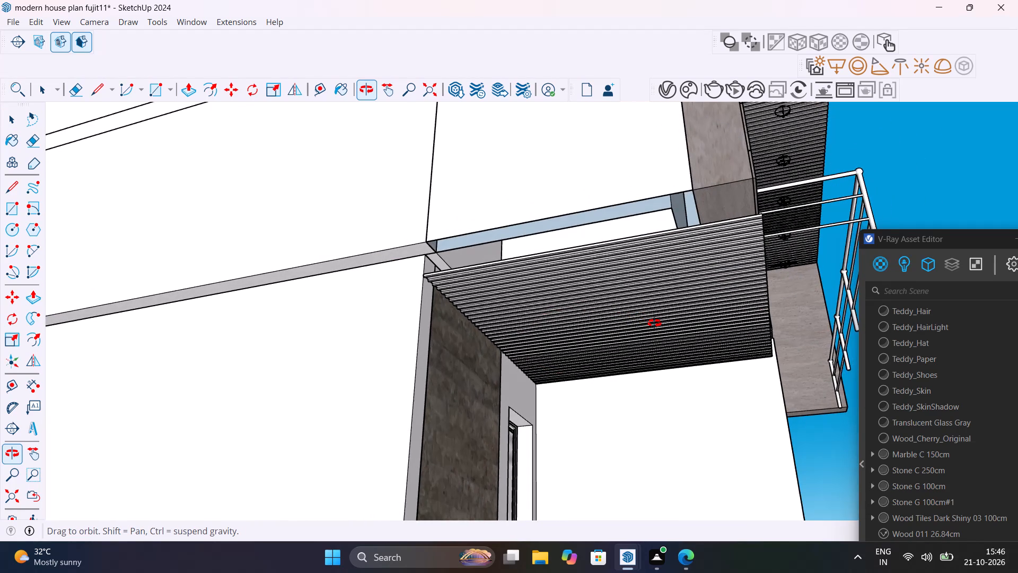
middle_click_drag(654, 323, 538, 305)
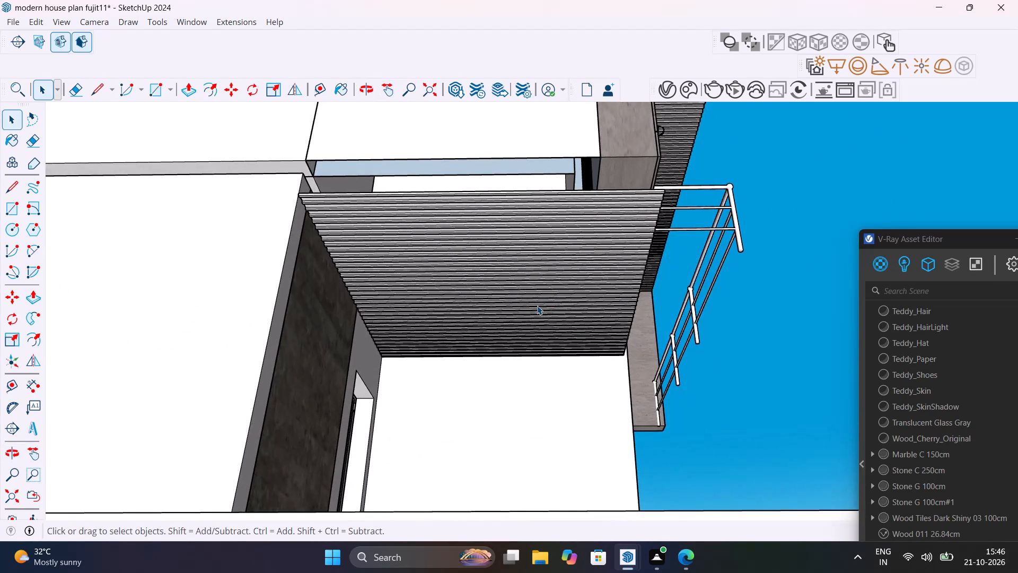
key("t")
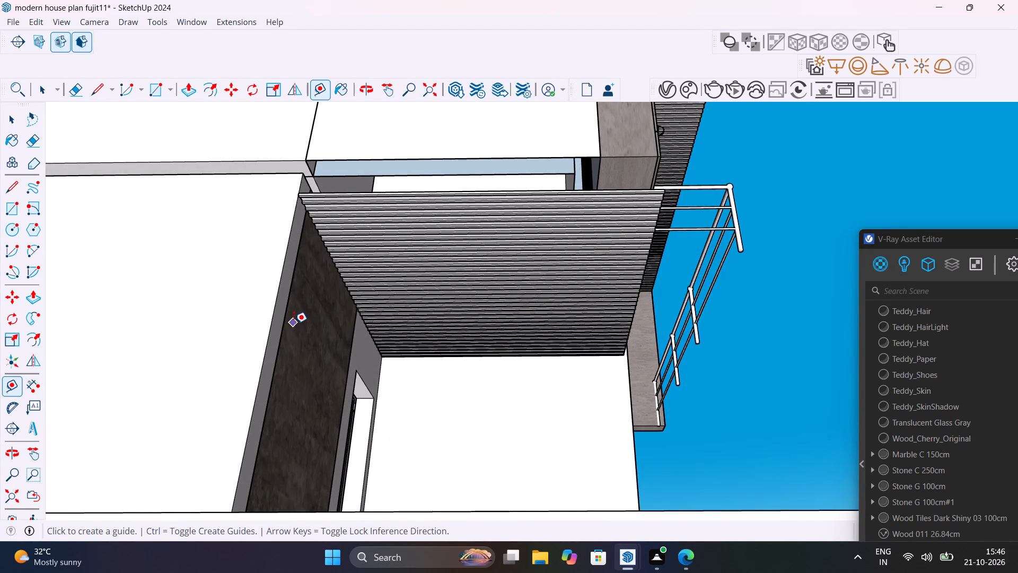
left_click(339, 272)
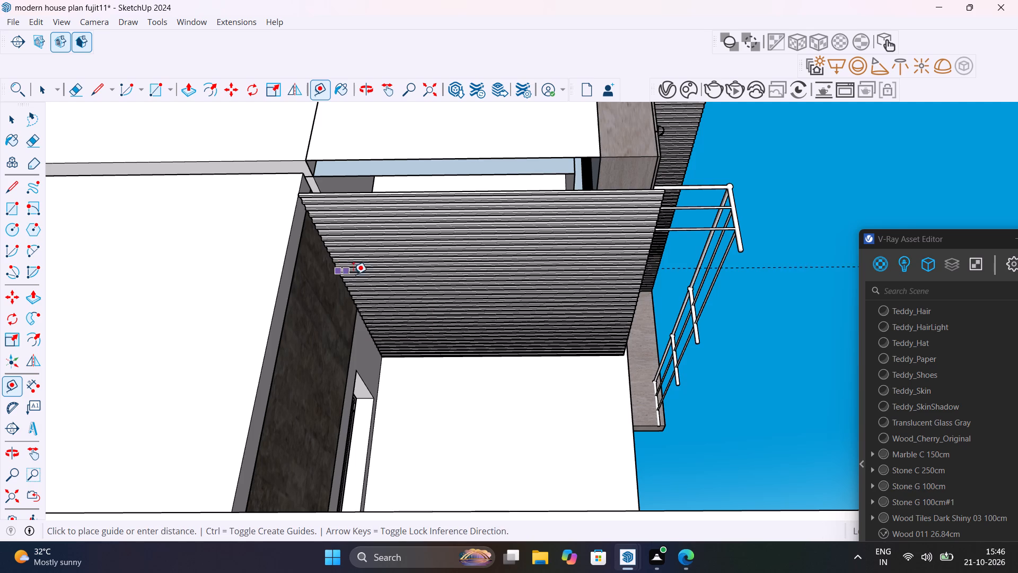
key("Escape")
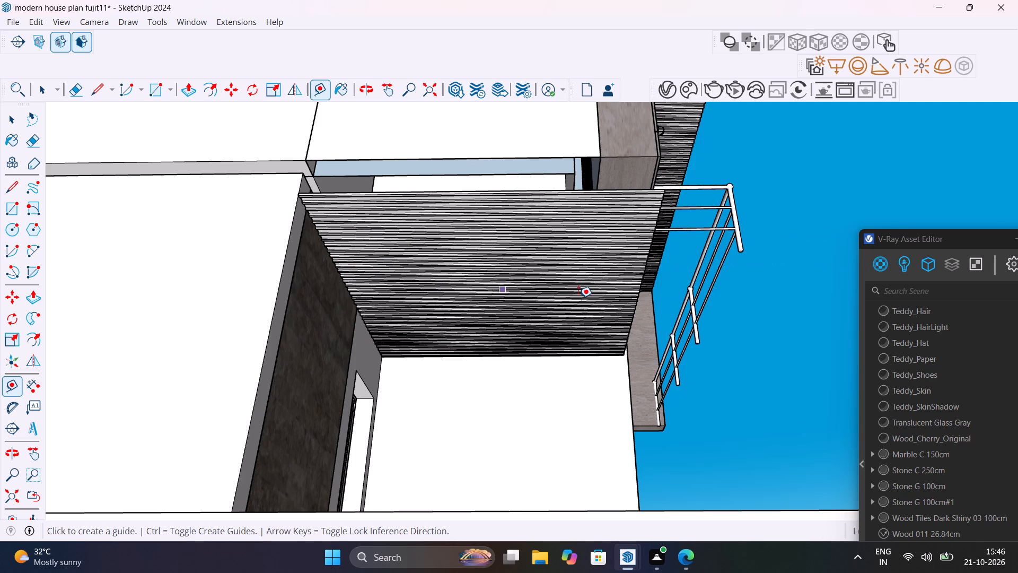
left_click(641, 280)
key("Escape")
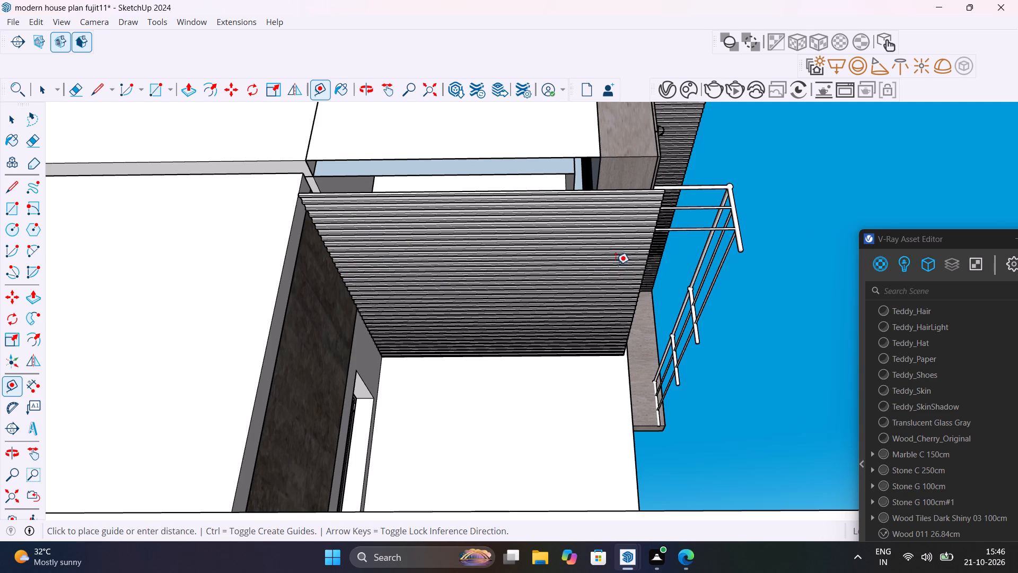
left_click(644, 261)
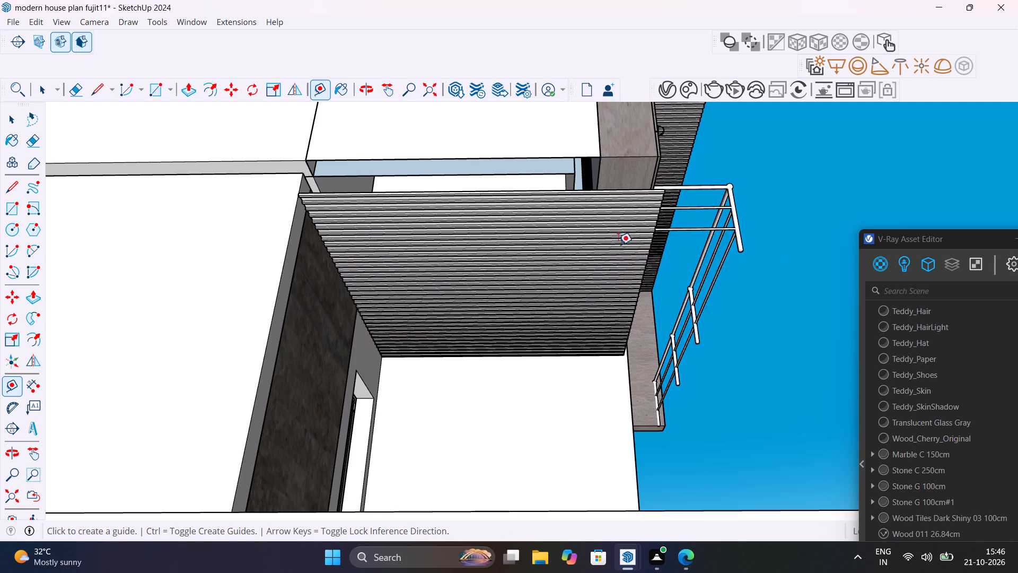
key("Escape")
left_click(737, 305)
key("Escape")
Place a Tape Measure guide across the slatted porch ceiling, parallel to the stone-clad wall's base edge.
scroll(318, 409, "down", 14)
middle_click_drag(319, 409, 385, 432, "shift")
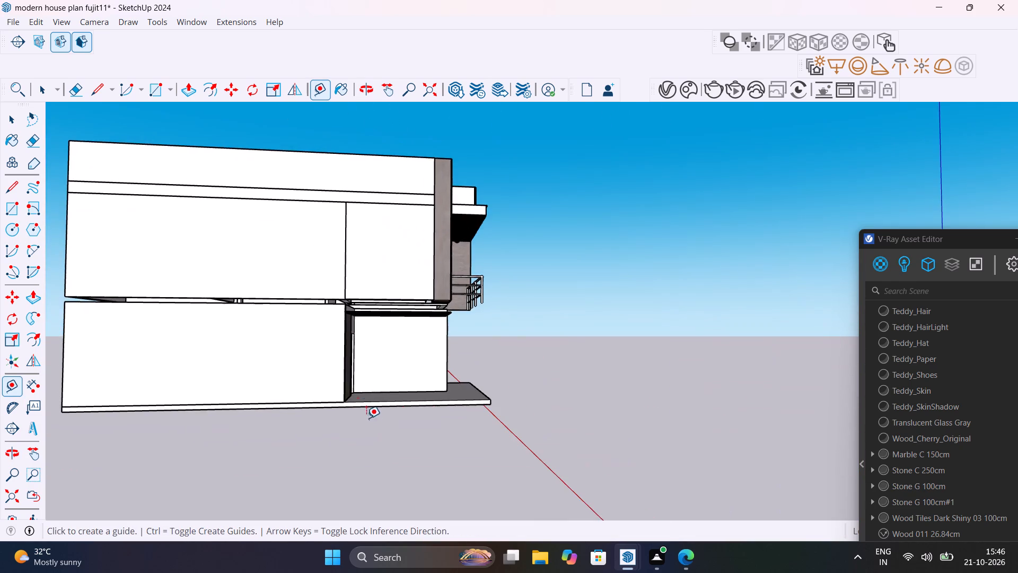
scroll(357, 407, "up", 9)
left_click(339, 389)
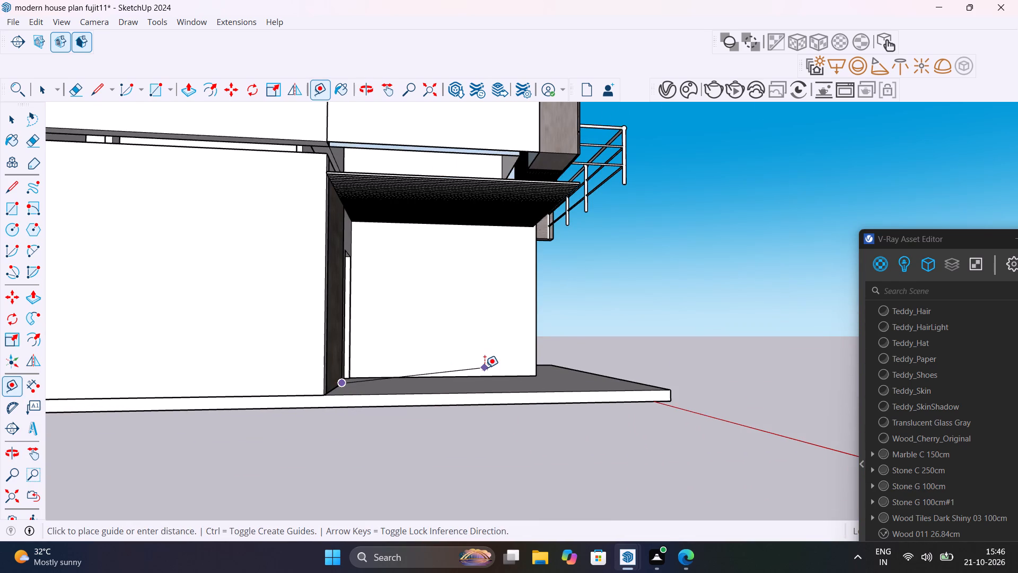
key("Escape")
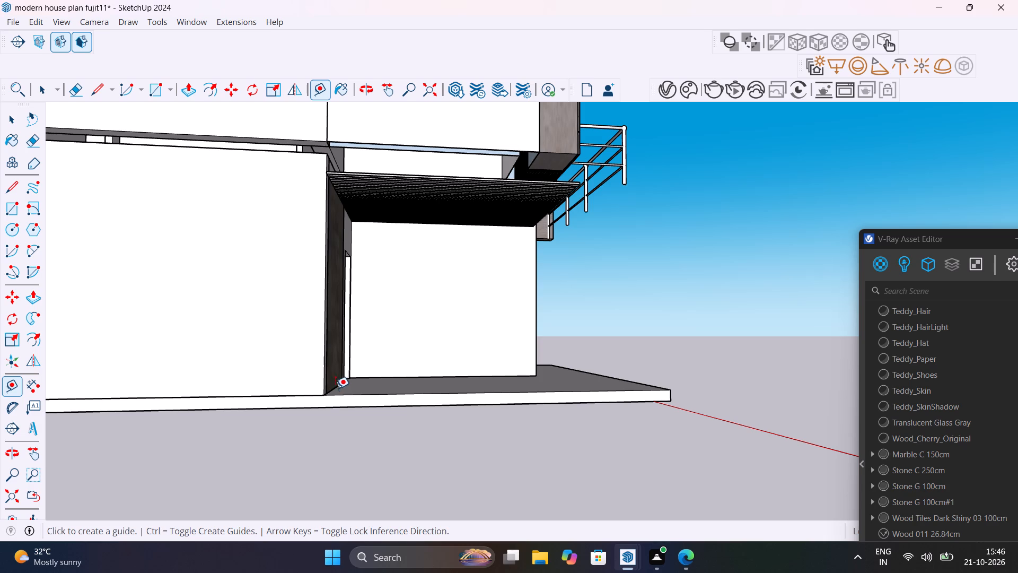
left_click(334, 386)
scroll(444, 392, "down", 7)
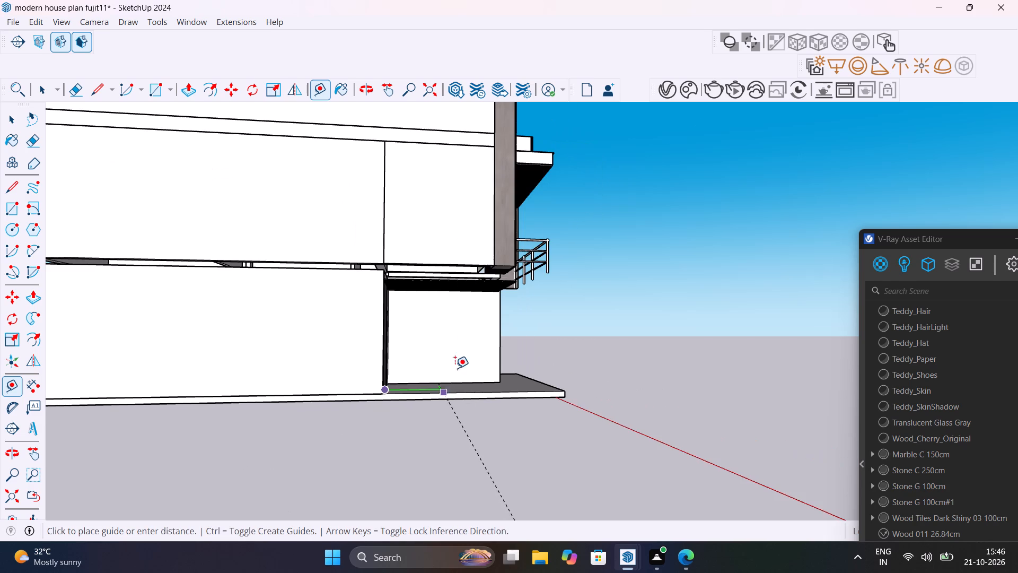
scroll(459, 291, "up", 12)
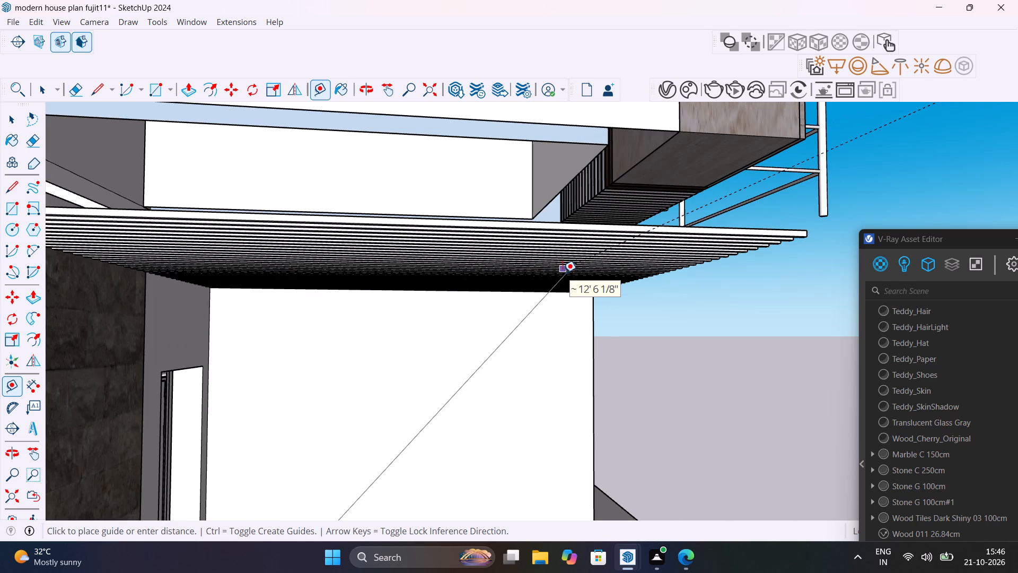
scroll(563, 272, "up", 1)
middle_click_drag(563, 271, 477, 169)
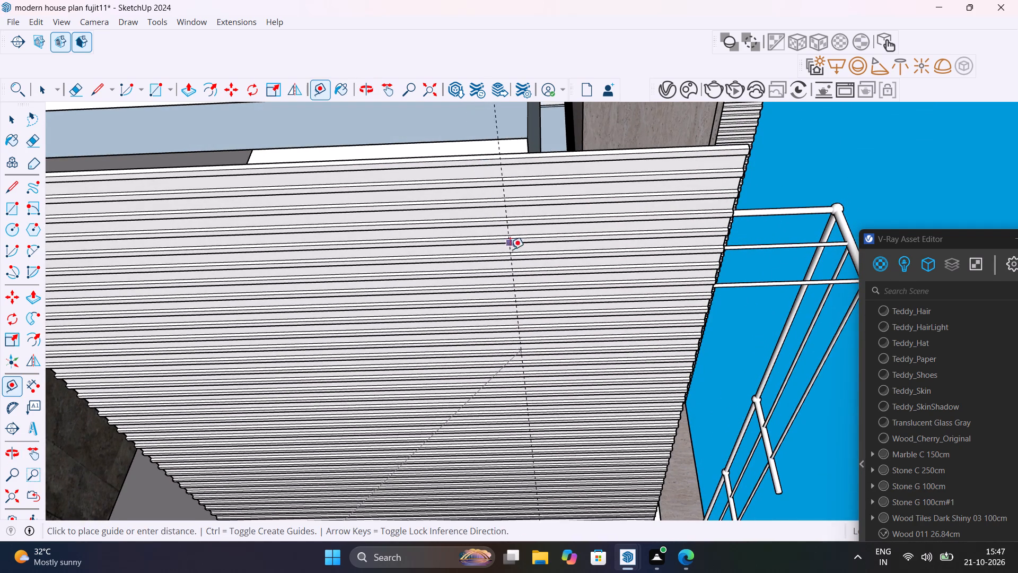
left_click(524, 277)
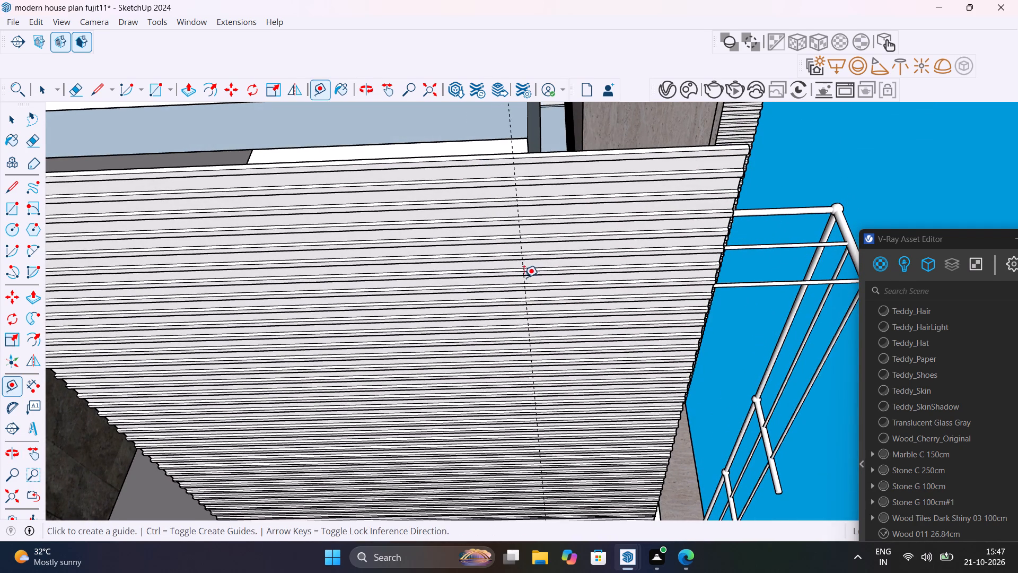
Add a parallel guide on the porch ceiling, offset about 4' 7" from the first guide toward the stone-clad wall.
left_click(521, 264)
scroll(401, 264, "down", 6)
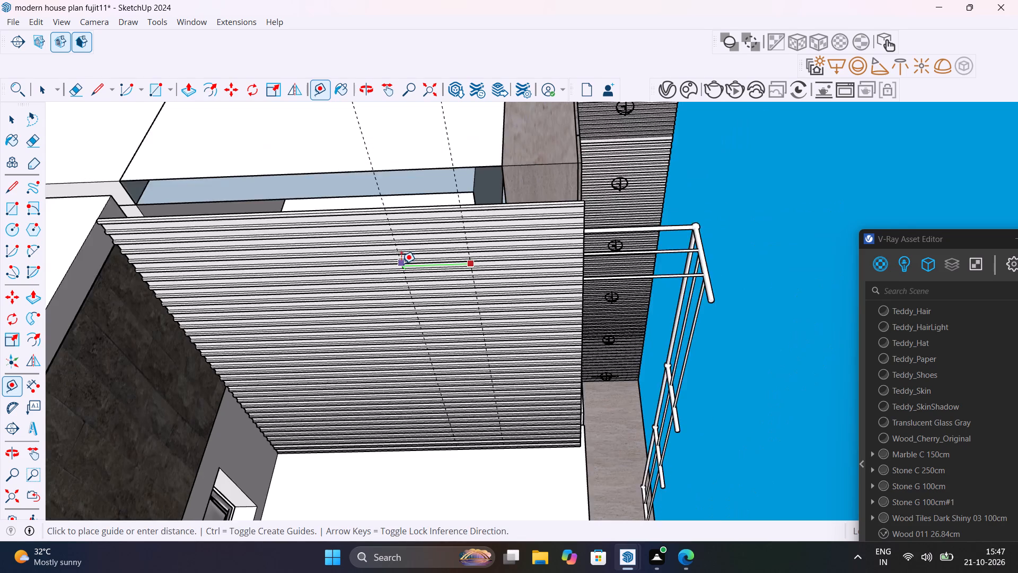
scroll(401, 264, "down", 5)
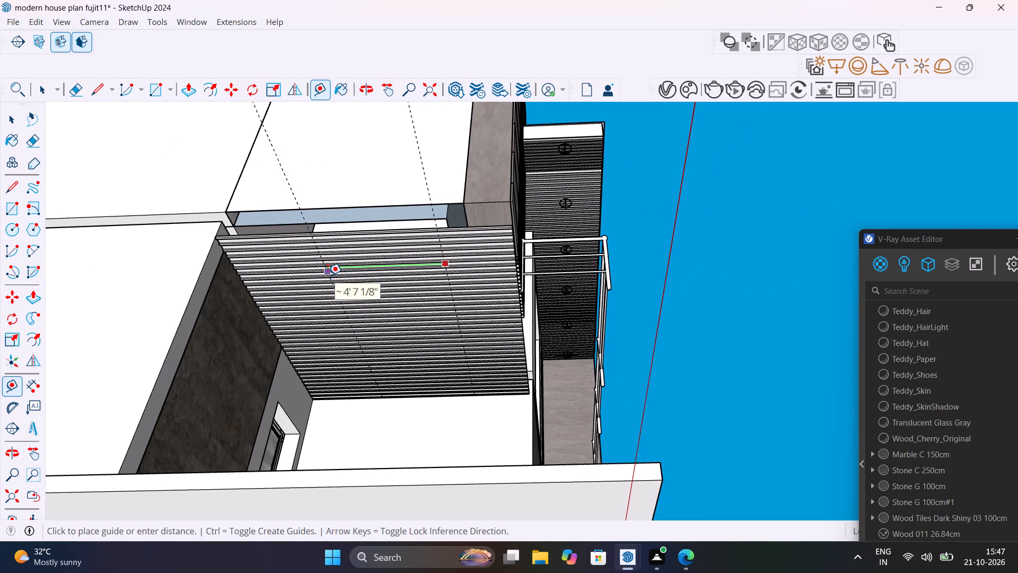
left_click(328, 275)
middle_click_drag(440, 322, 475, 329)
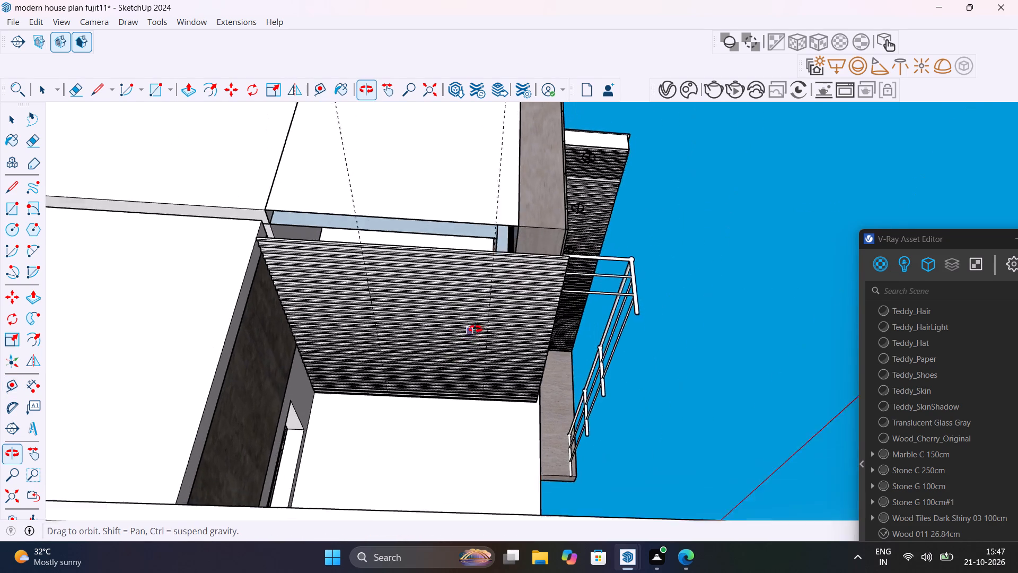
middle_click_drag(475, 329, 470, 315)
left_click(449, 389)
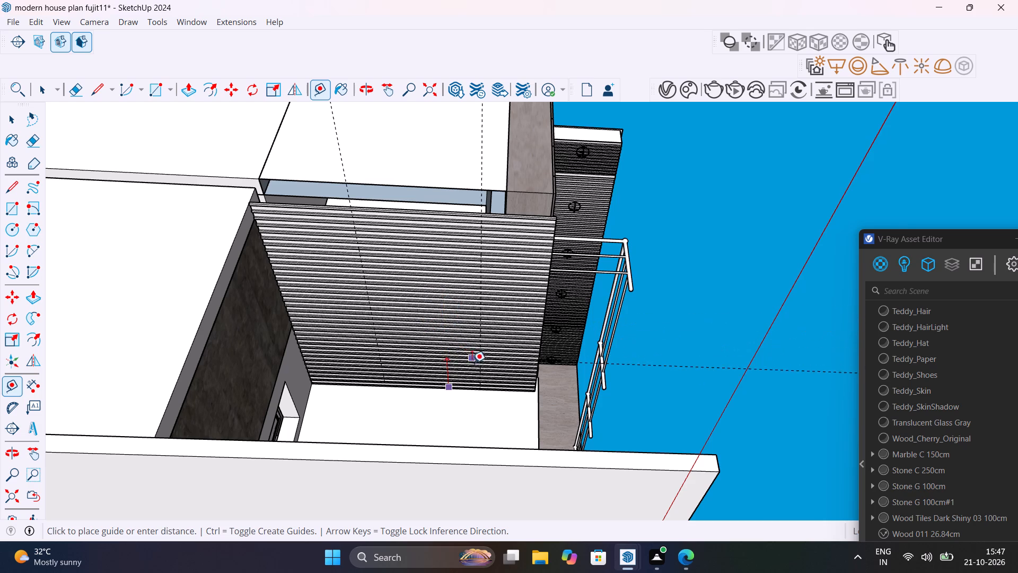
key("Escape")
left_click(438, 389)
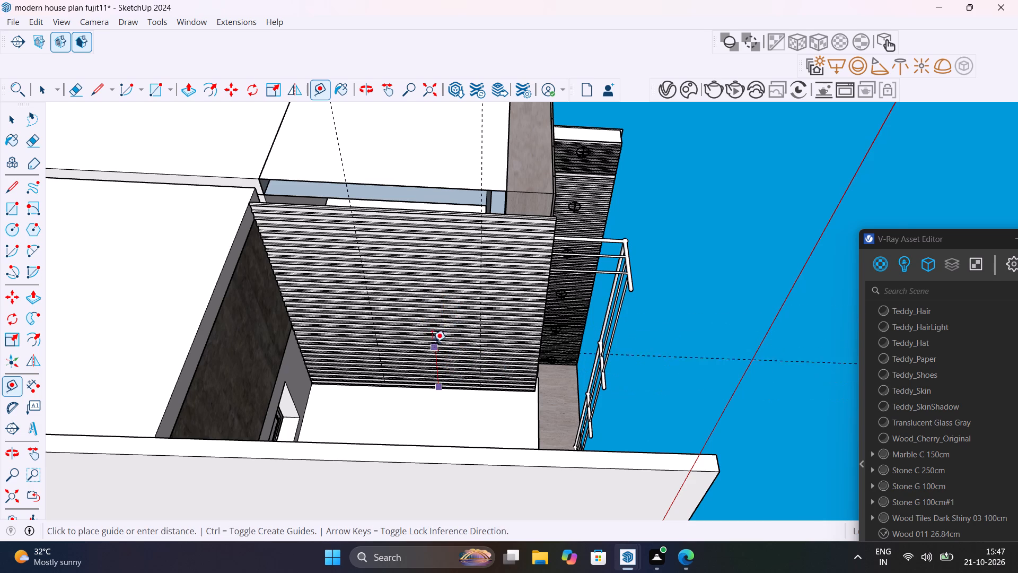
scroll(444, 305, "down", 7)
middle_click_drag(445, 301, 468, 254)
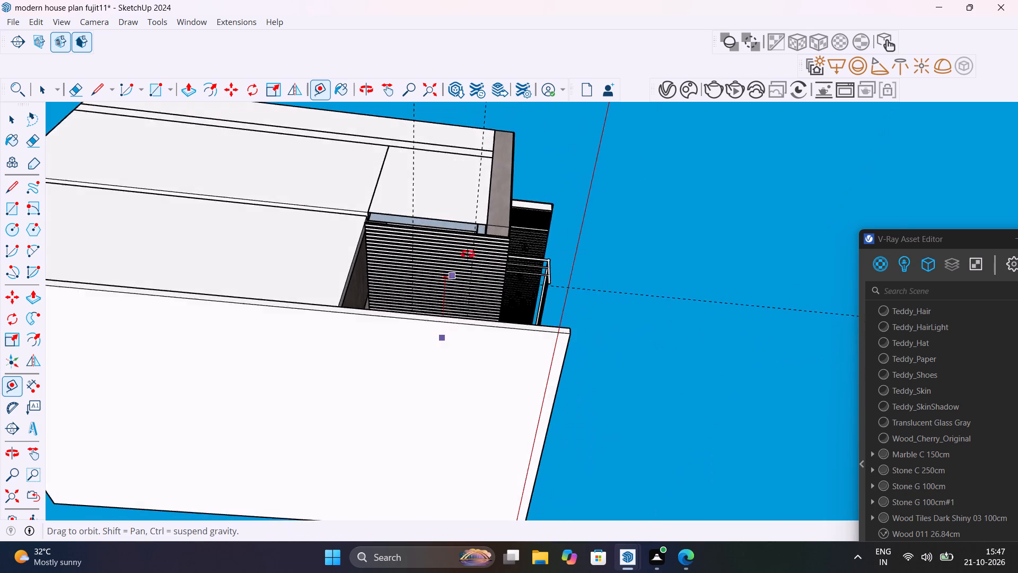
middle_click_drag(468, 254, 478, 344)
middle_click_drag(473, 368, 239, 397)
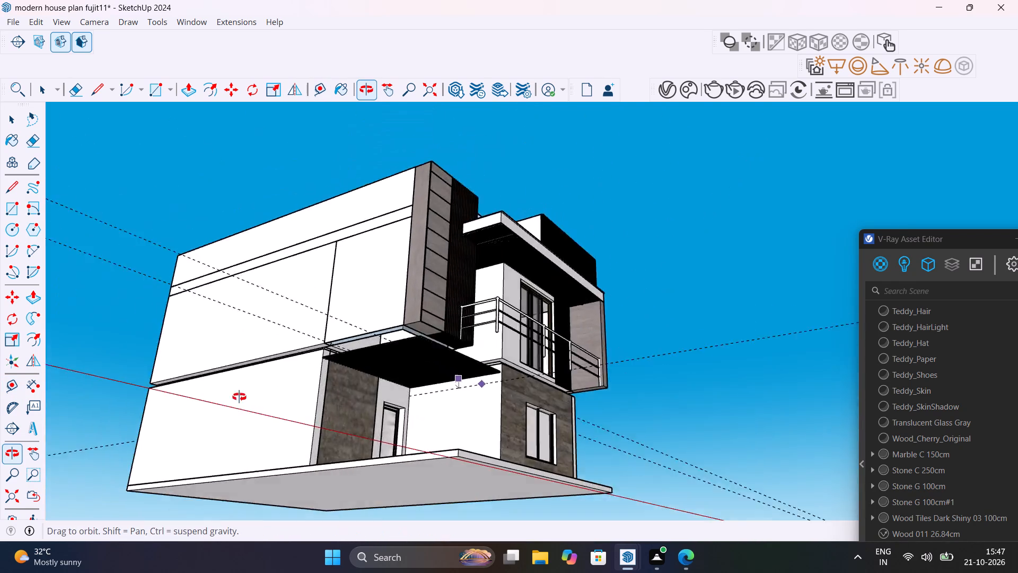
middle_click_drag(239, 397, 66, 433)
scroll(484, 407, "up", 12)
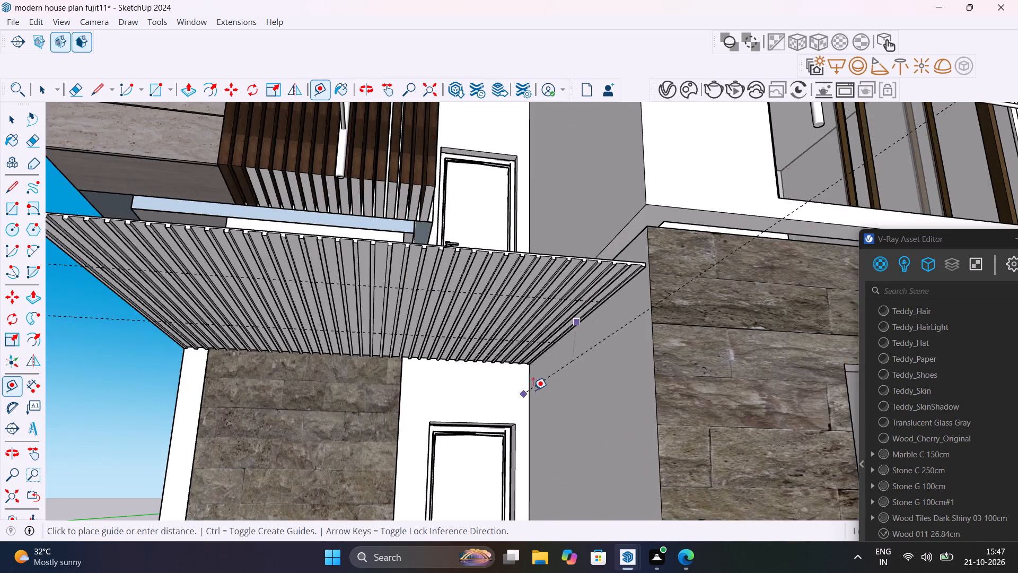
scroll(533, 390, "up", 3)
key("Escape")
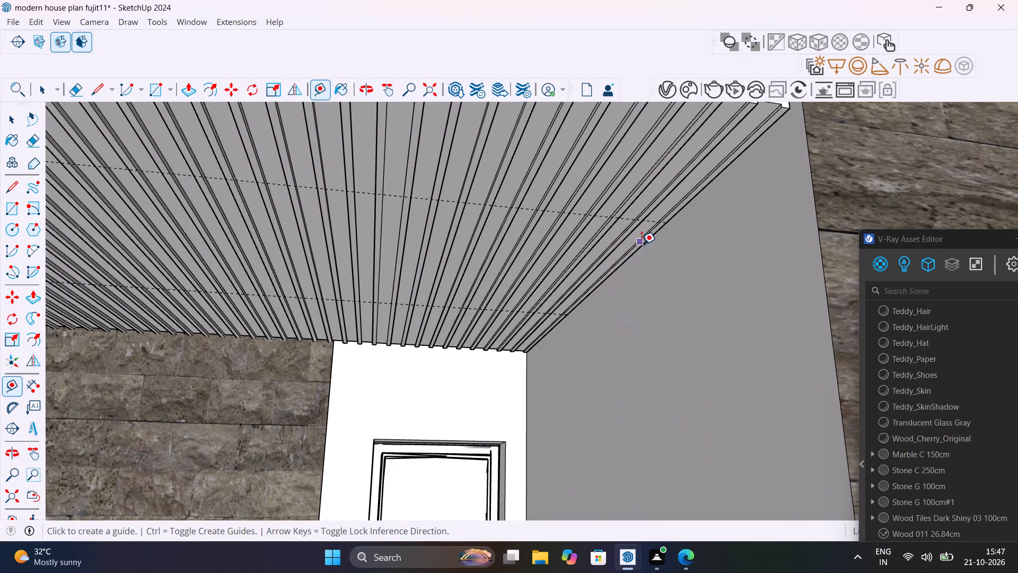
Place a guide on the porch ceiling parallel to the slats, offset about 2' 8" from the edge along the side wall.
left_click(648, 242)
scroll(546, 225, "down", 11)
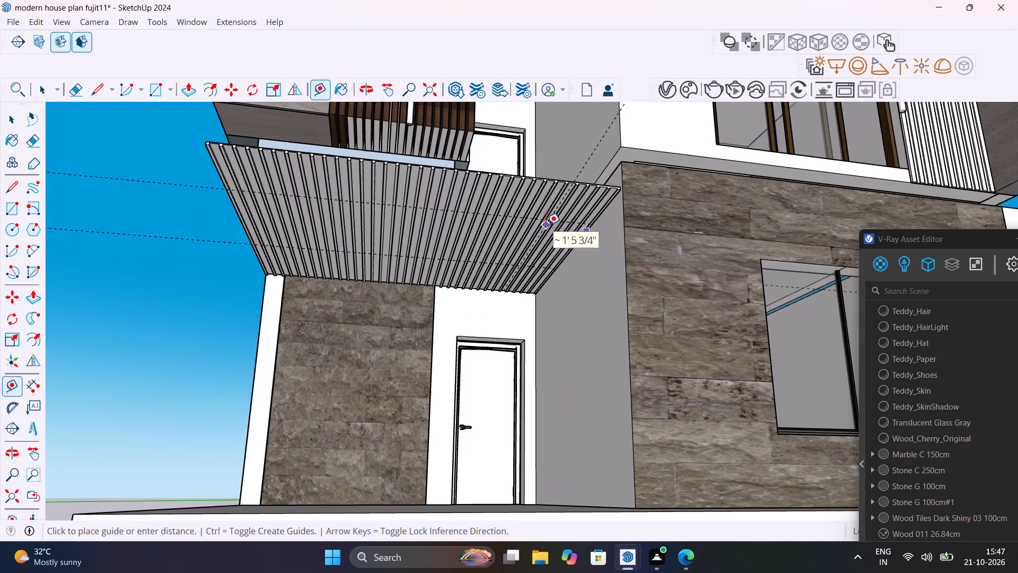
scroll(521, 218, "up", 11)
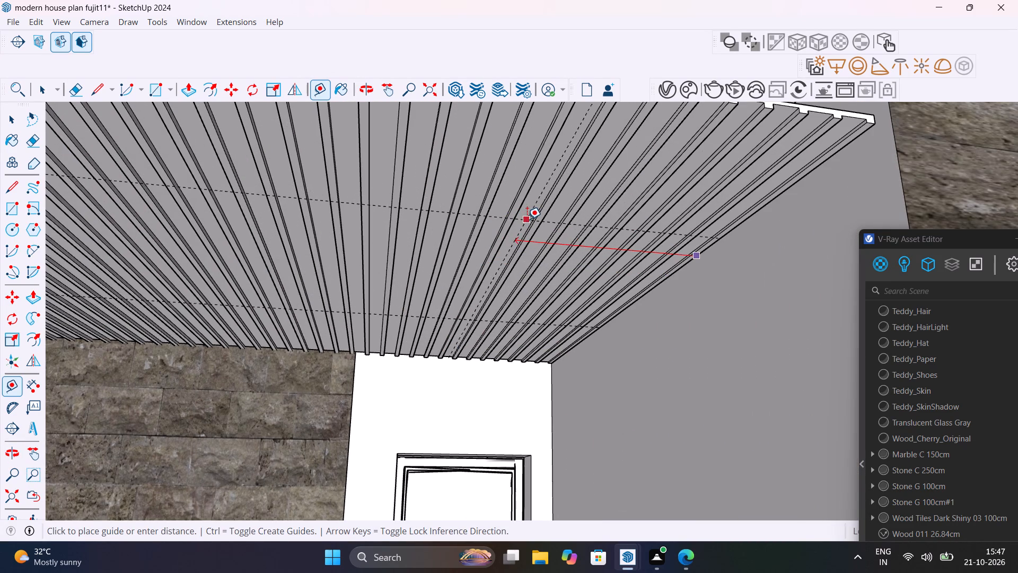
left_click(563, 222)
Place a second guide parallel to the slats, crossing the two lengthwise ceiling guides in front of the stone-clad wall.
scroll(565, 248, "down", 7)
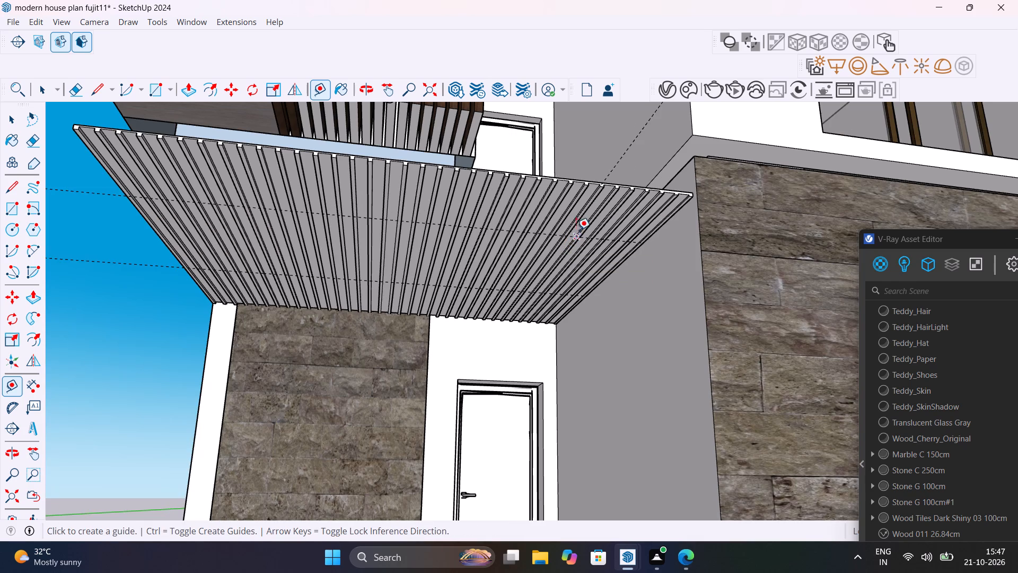
scroll(602, 175, "up", 12)
scroll(609, 203, "down", 6)
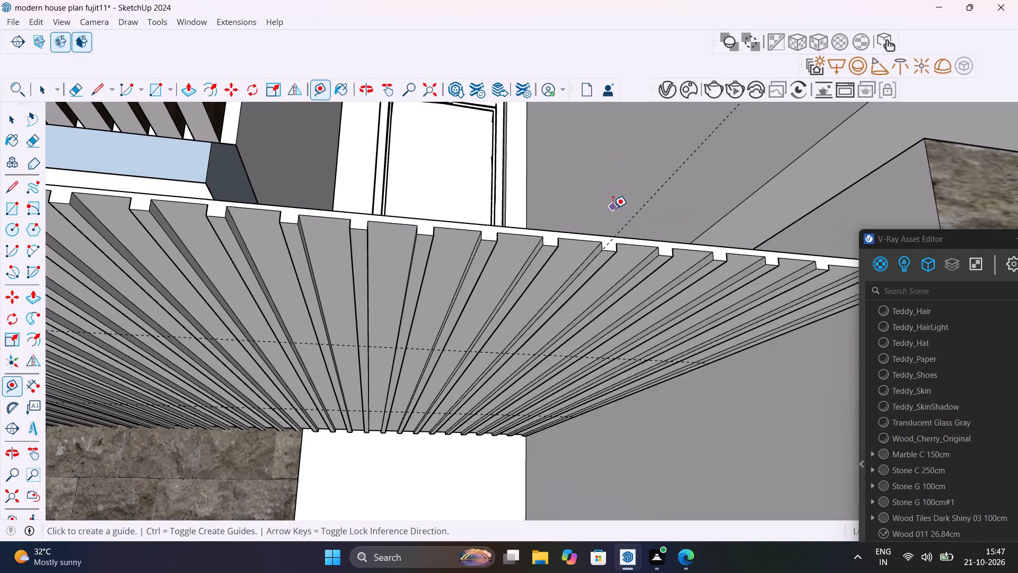
left_click(589, 265)
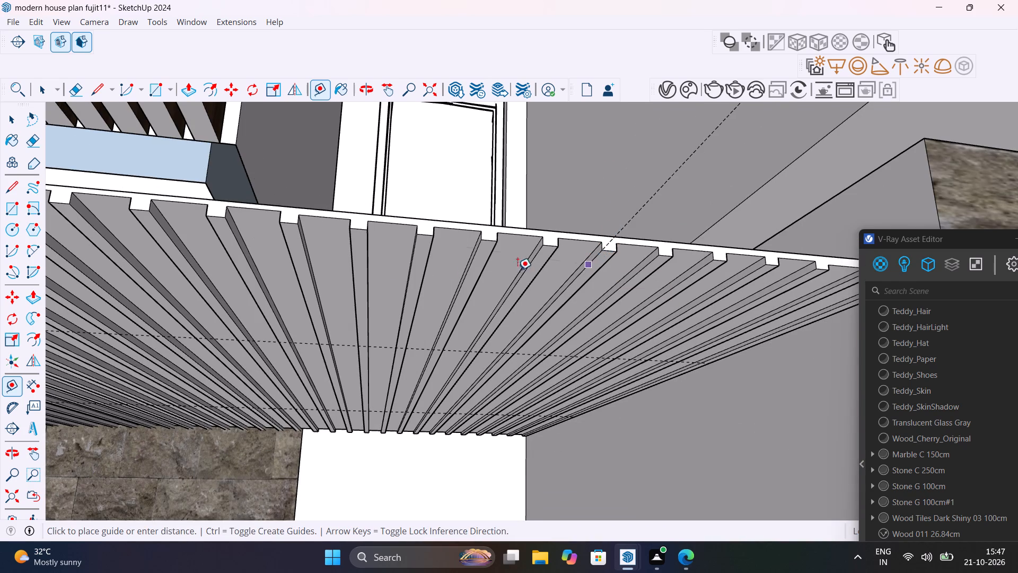
scroll(404, 268, "down", 13)
scroll(249, 277, "down", 6)
middle_click_drag(275, 279, 432, 254)
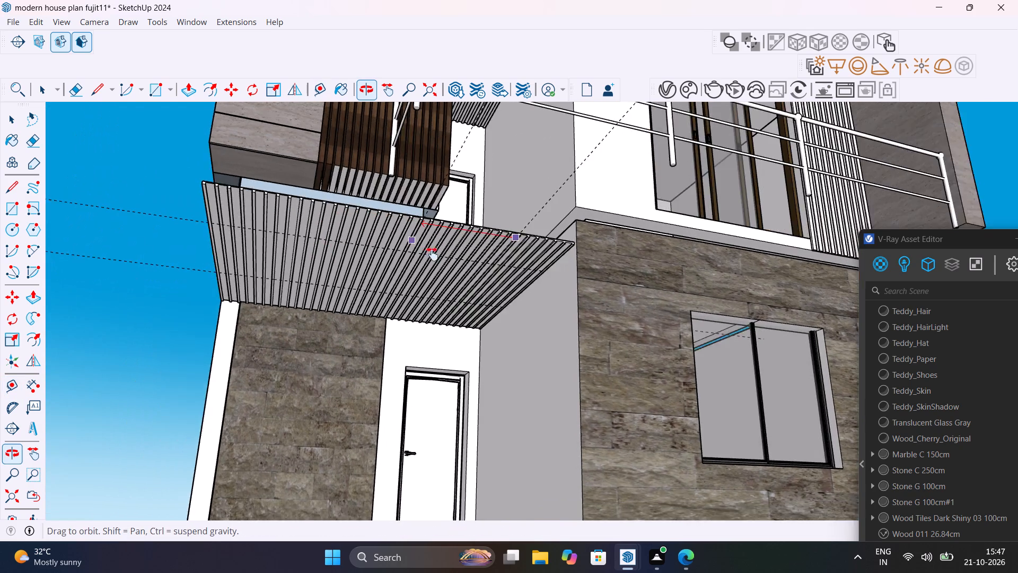
middle_click_drag(432, 254, 461, 244)
scroll(376, 248, "up", 12)
middle_click_drag(380, 222, 434, 228)
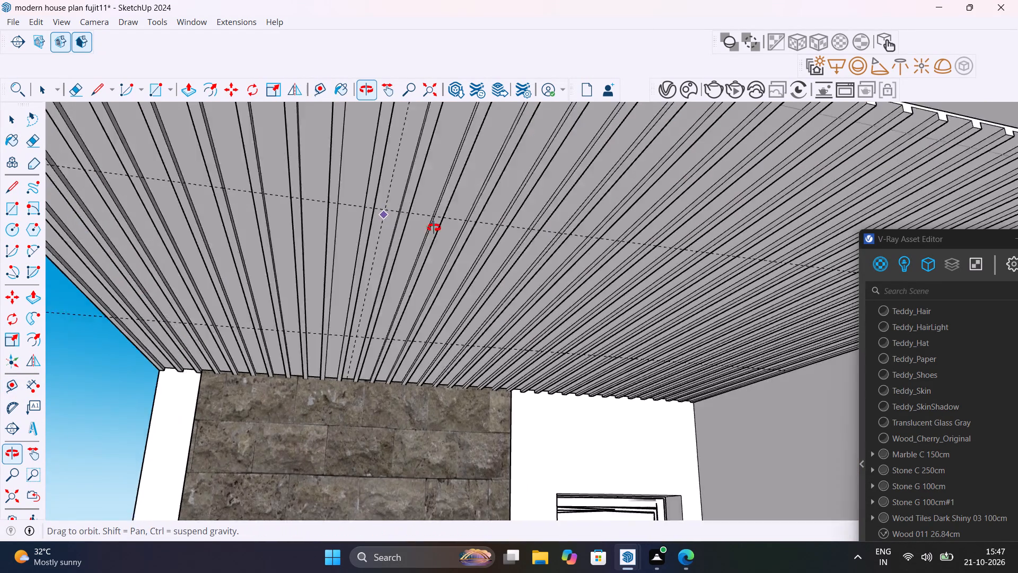
middle_click_drag(434, 228, 421, 297)
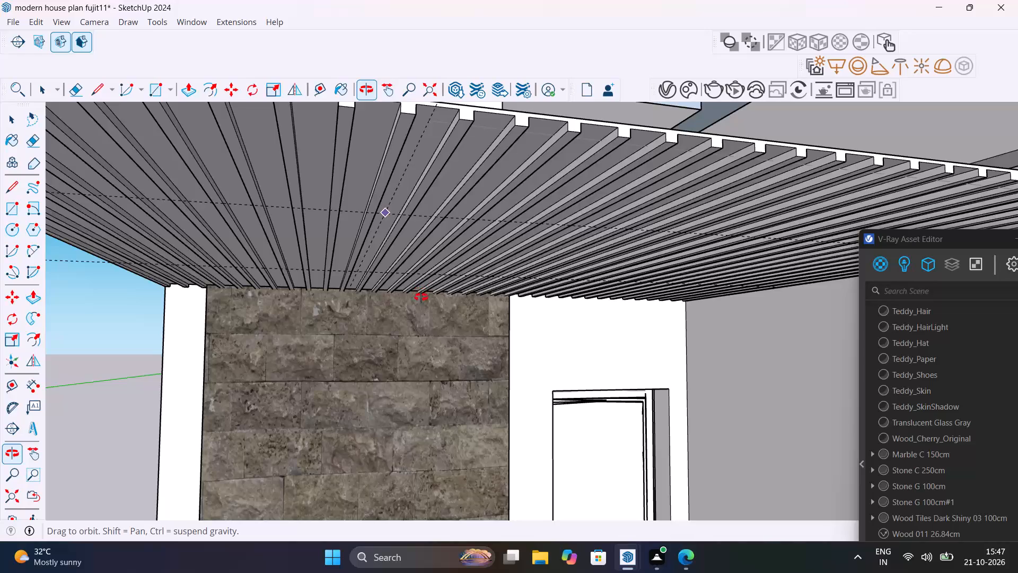
middle_click_drag(421, 297, 422, 302)
scroll(371, 214, "up", 5)
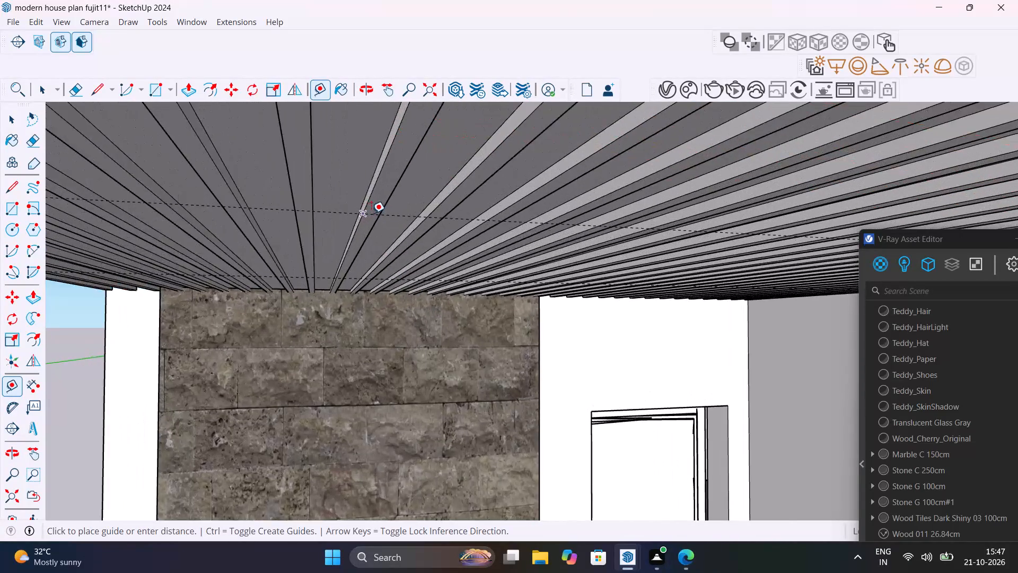
scroll(371, 213, "up", 6)
left_click(371, 214)
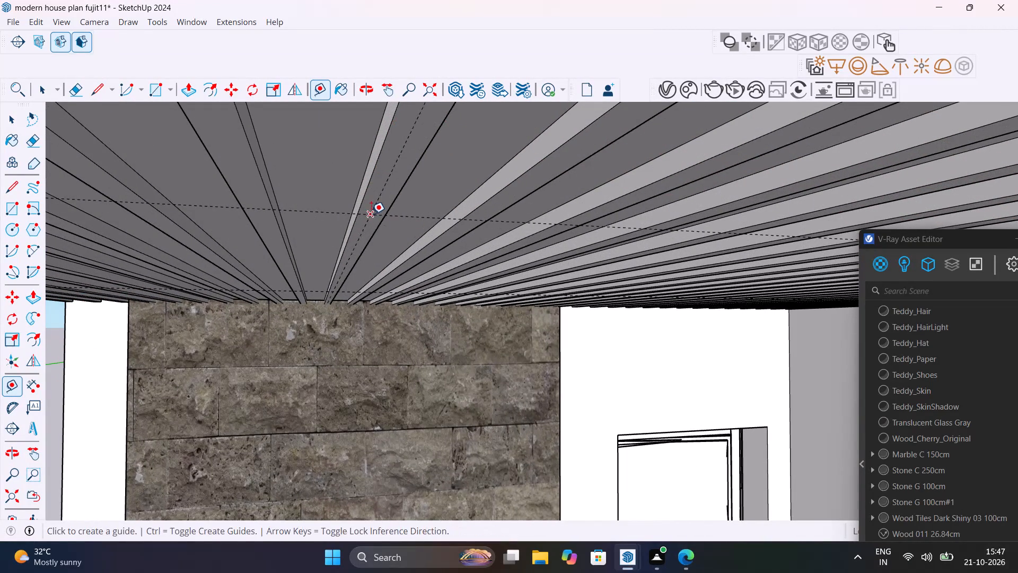
Place two V-Ray sphere lights of radius 4 at the guide intersections on the porch ceiling in front of the stone-clad wall.
scroll(390, 245, "down", 8)
middle_click_drag(405, 251, 388, 204)
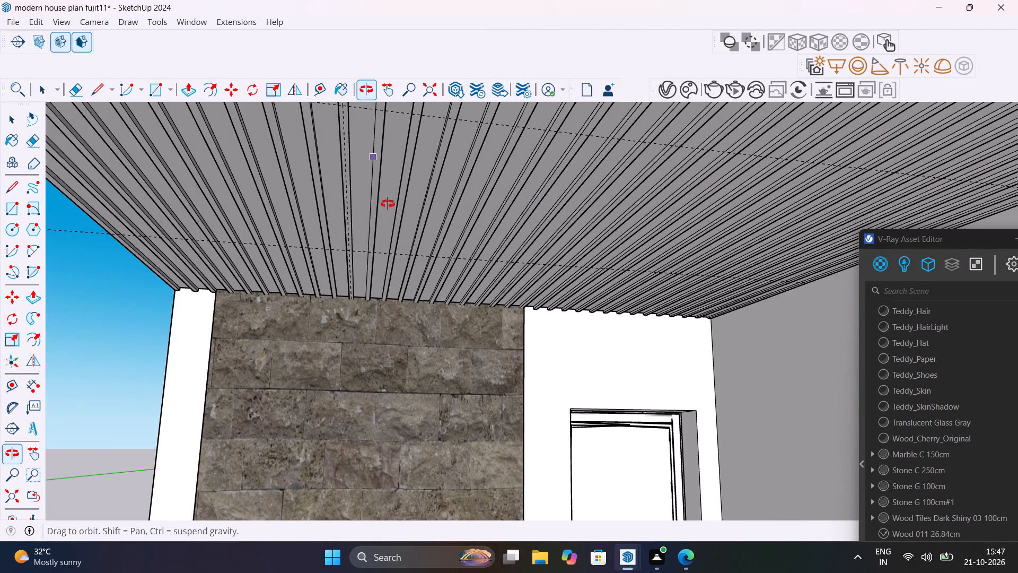
middle_click_drag(388, 204, 356, 283)
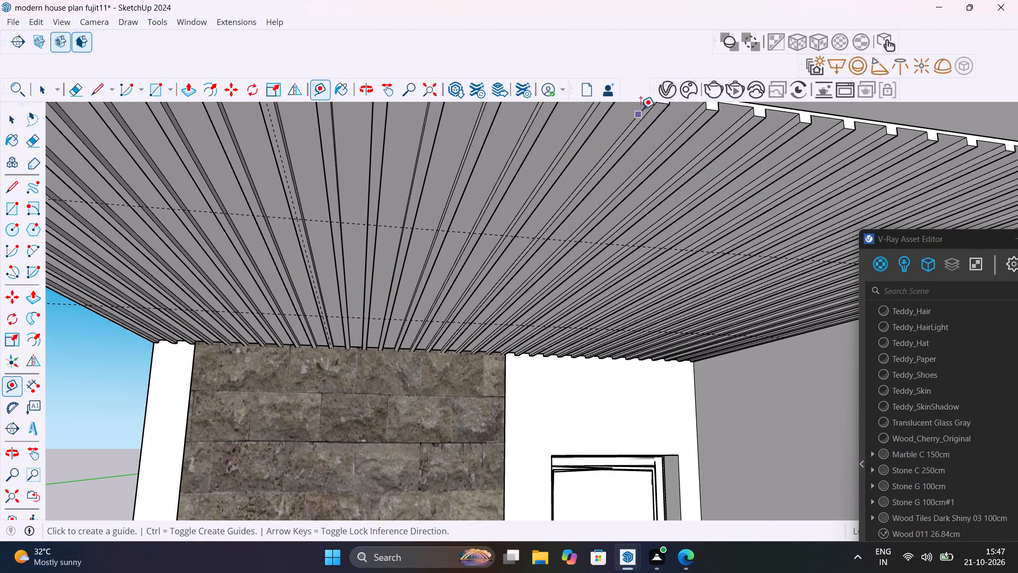
left_click(856, 65)
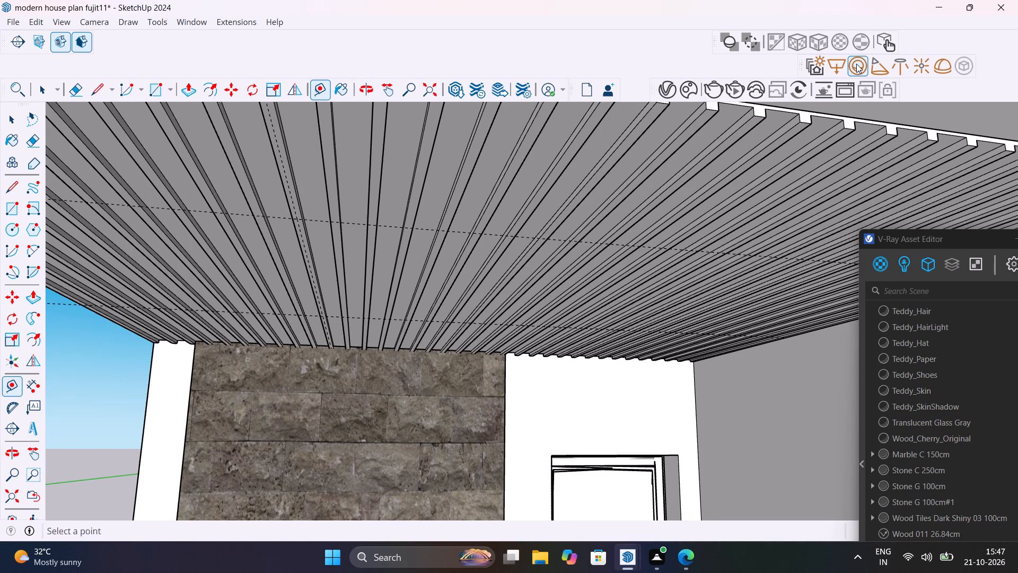
left_click(296, 221)
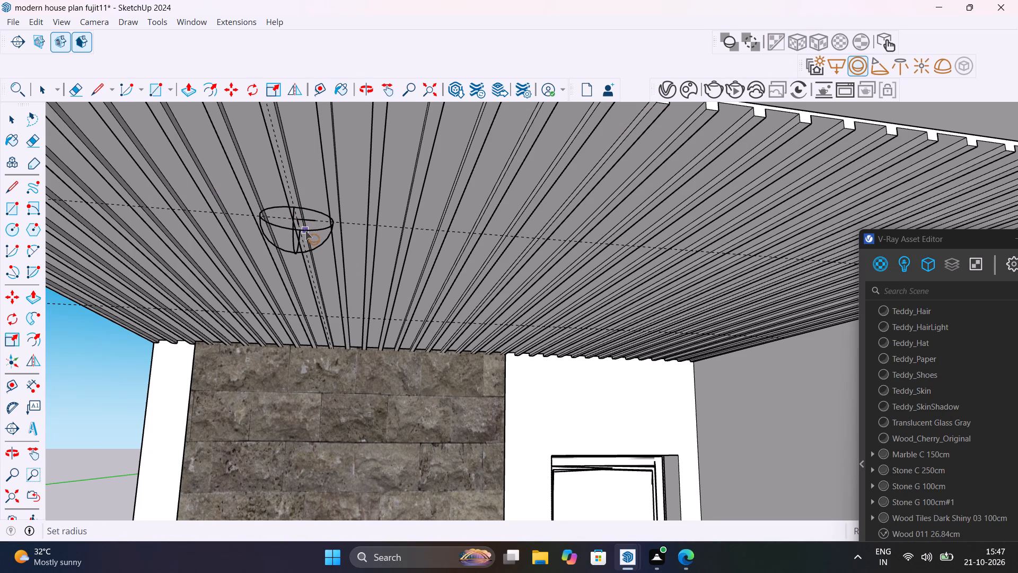
key("4")
key("Return")
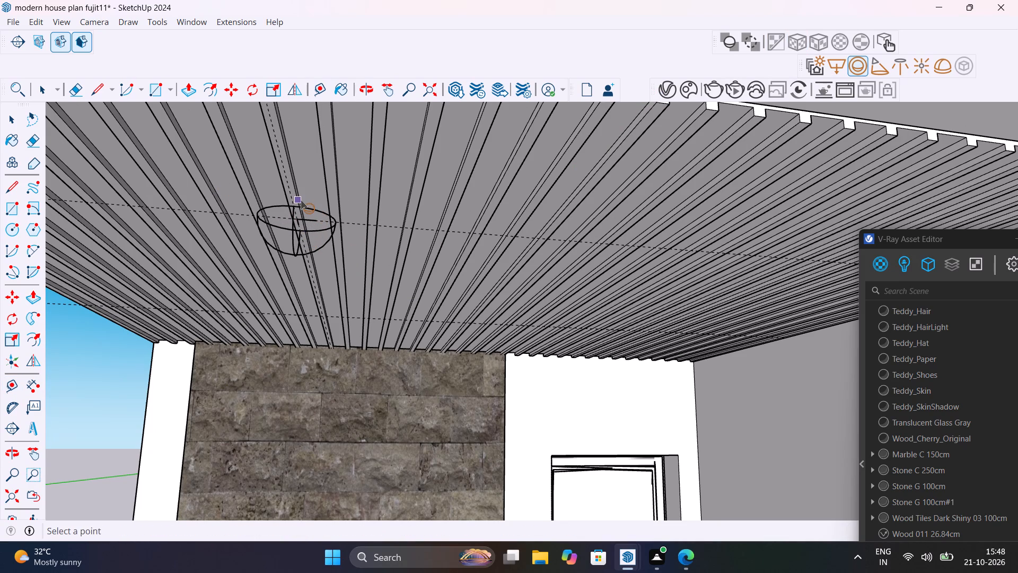
scroll(322, 320, "up", 9)
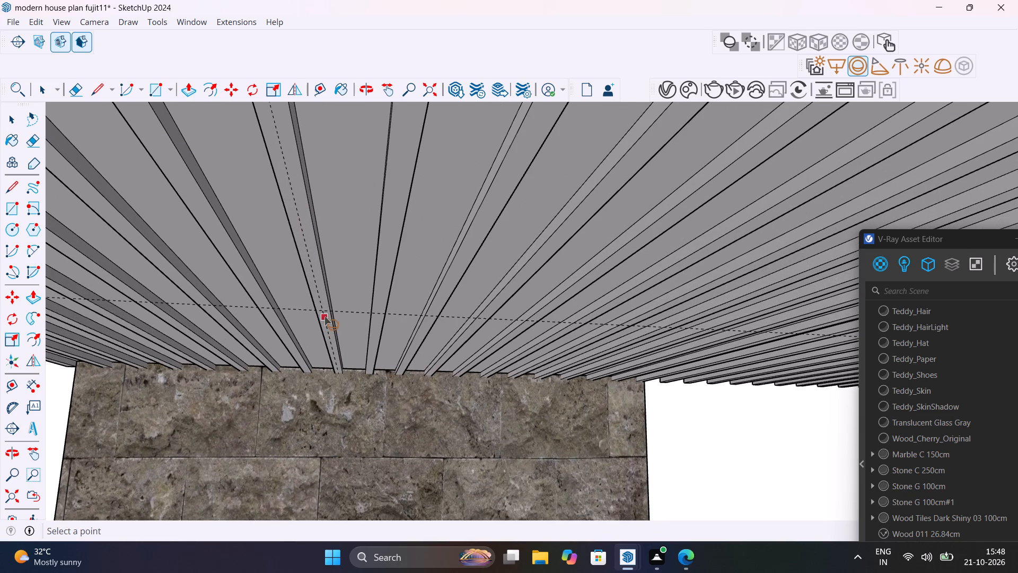
left_click(326, 312)
key("4")
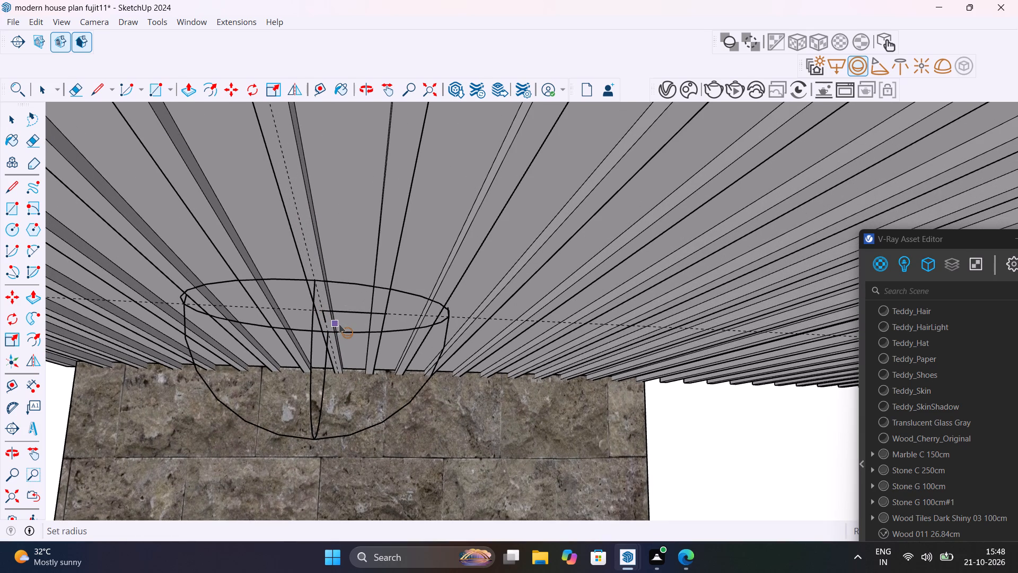
key("Return")
Place two more V-Ray sphere lights of radius 4 on the two lengthwise guides above the entrance door side of the porch ceiling.
scroll(339, 324, "down", 14)
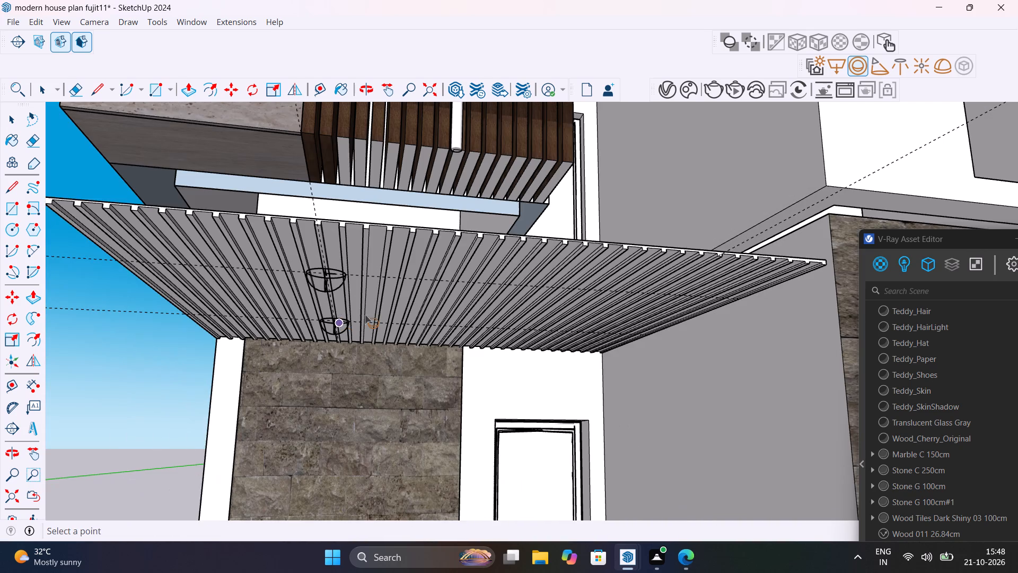
scroll(479, 308, "down", 1)
middle_click_drag(469, 303, 201, 249, "shift")
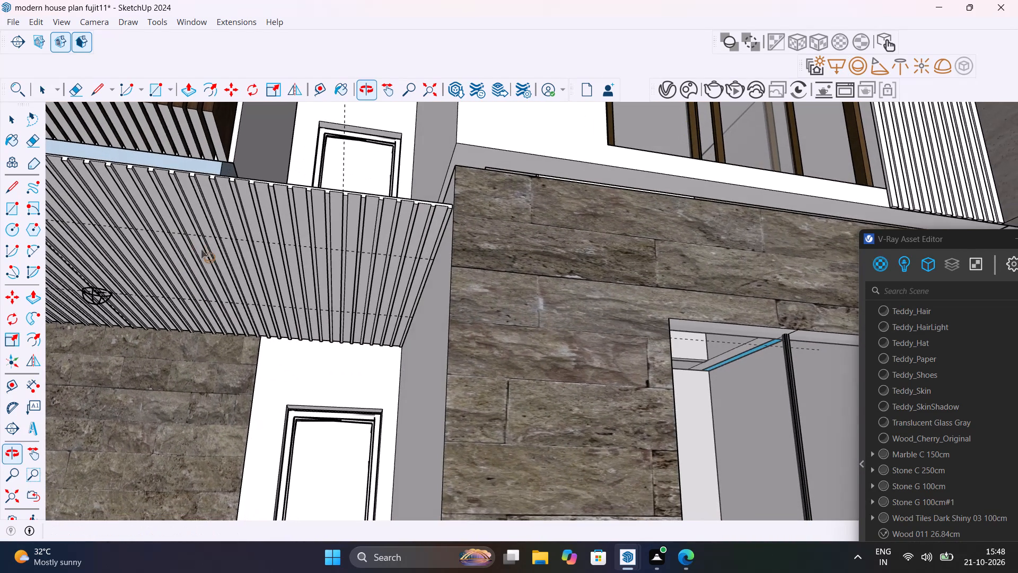
scroll(362, 232, "up", 11)
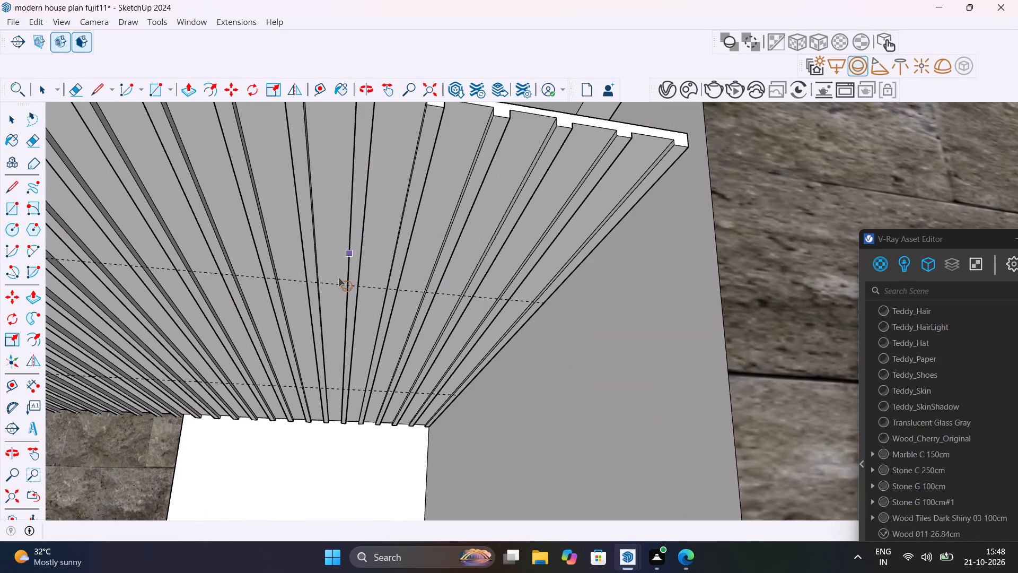
middle_click_drag(328, 295, 359, 422)
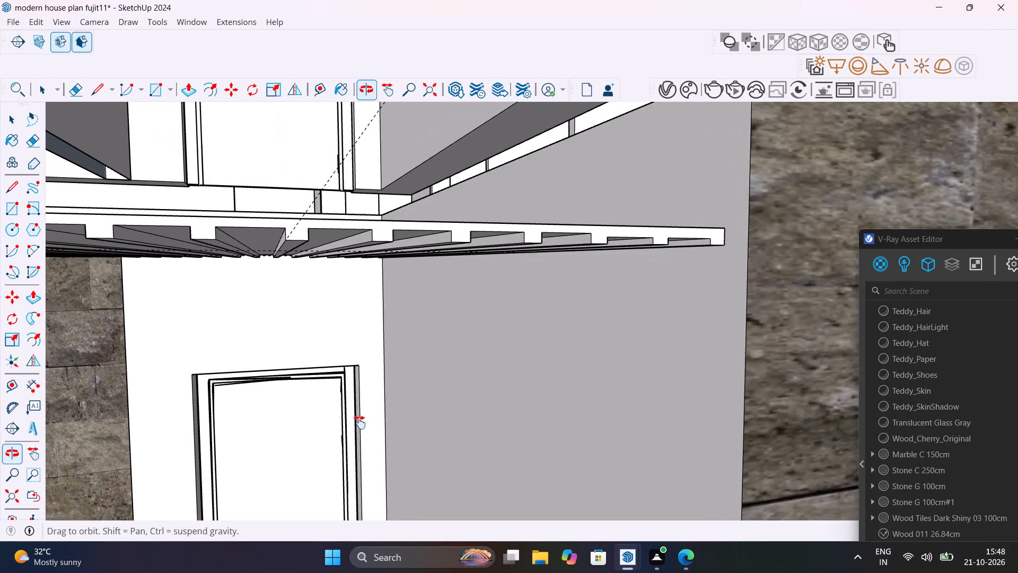
middle_click_drag(359, 422, 362, 396)
scroll(300, 182, "up", 7)
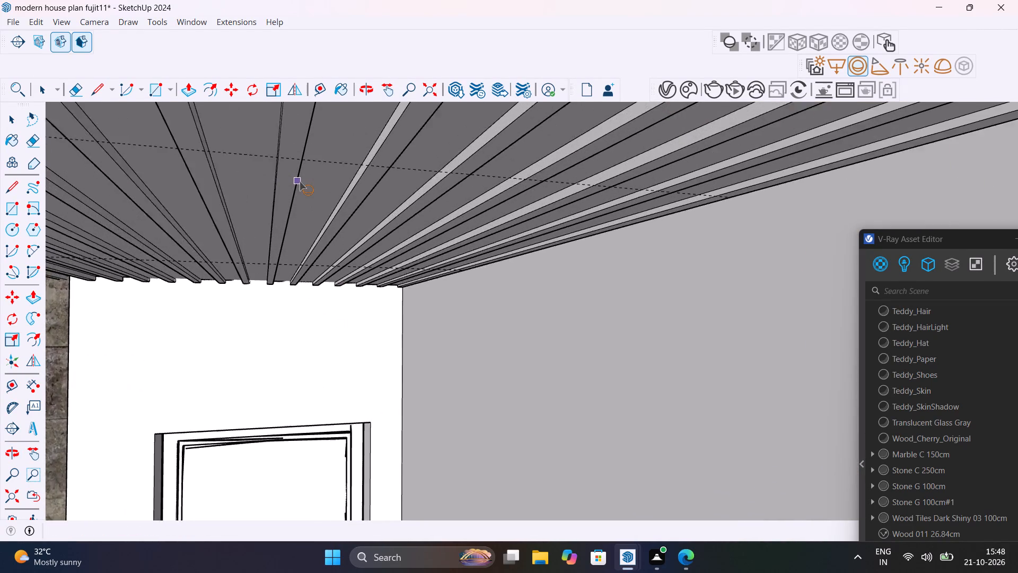
scroll(300, 181, "up", 2)
left_click(273, 151)
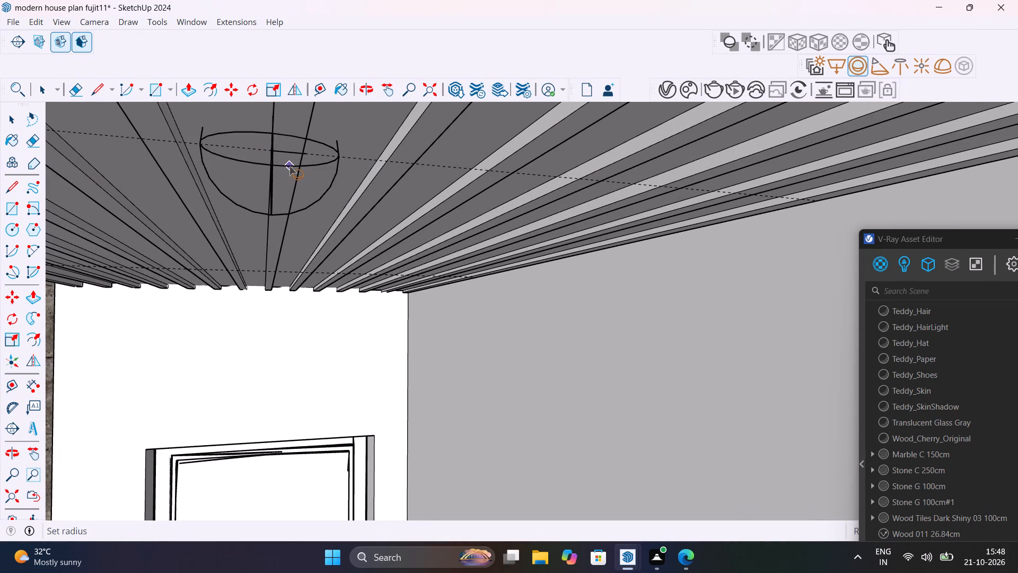
key("4")
key("Return")
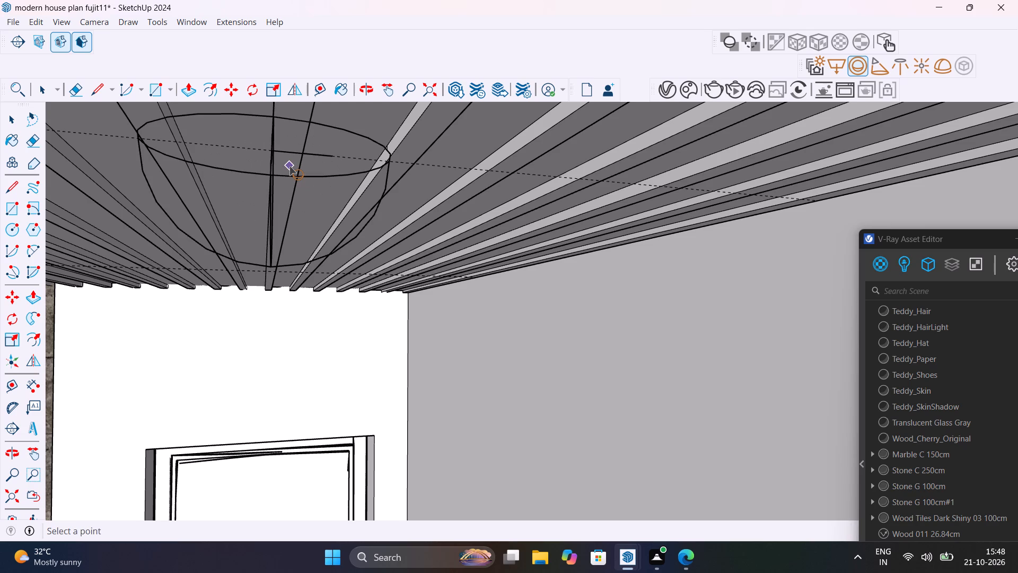
scroll(289, 164, "up", 1)
scroll(289, 164, "down", 16)
scroll(278, 214, "up", 7)
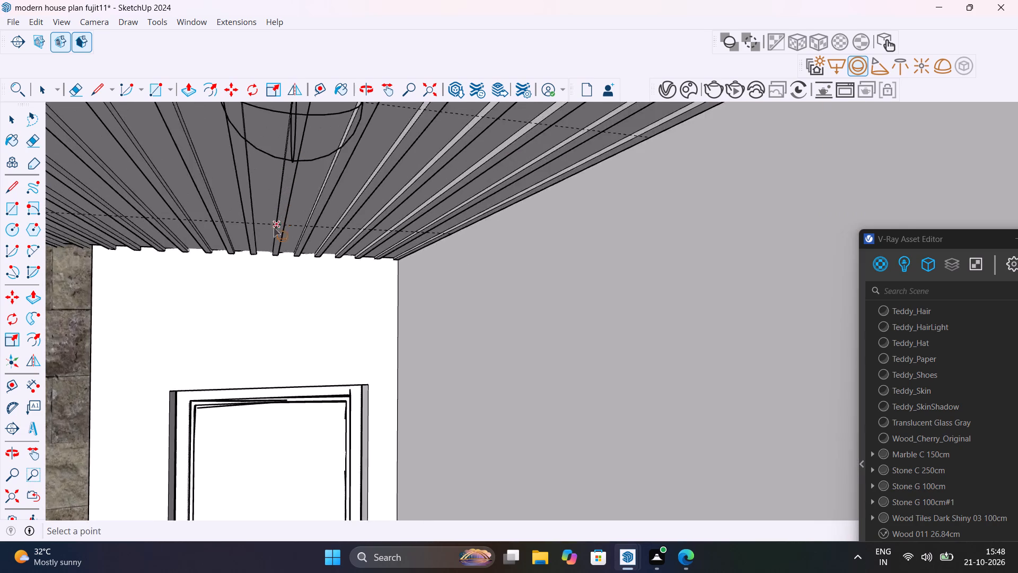
scroll(274, 228, "up", 3)
left_click(292, 222)
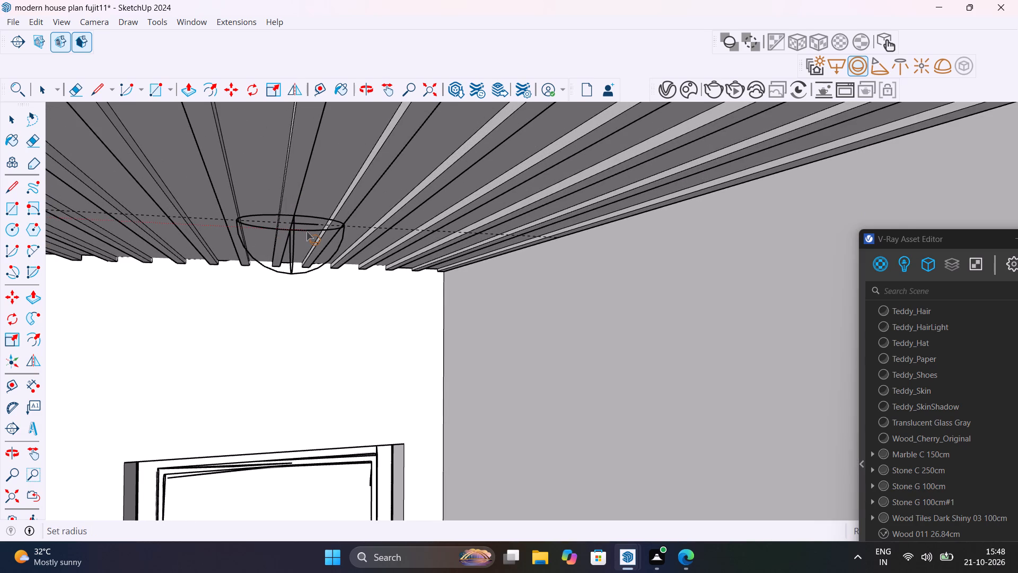
key("4")
key("Return")
key("space")
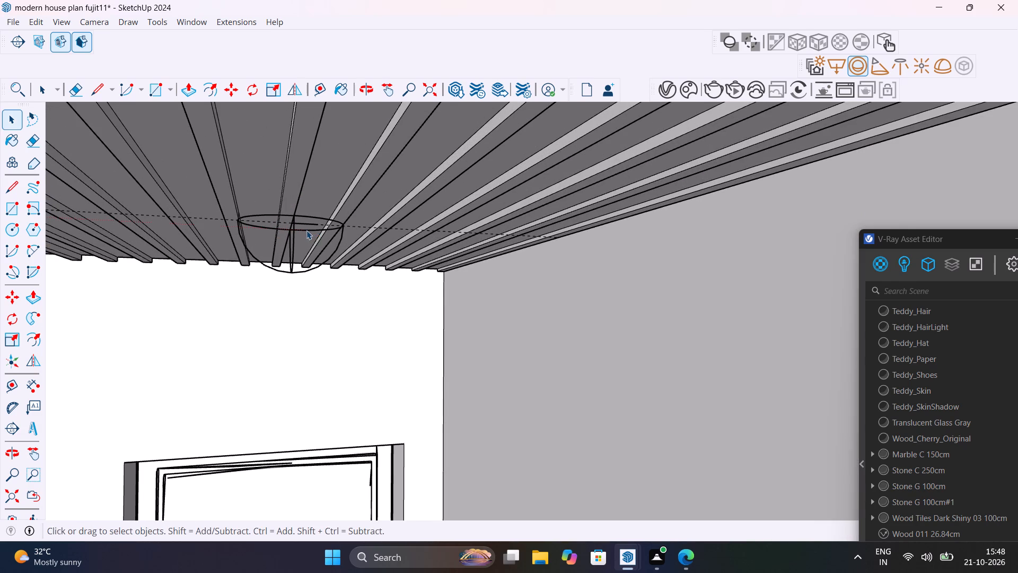
Delete all guides from the model.
scroll(306, 230, "down", 20)
scroll(306, 230, "down", 8)
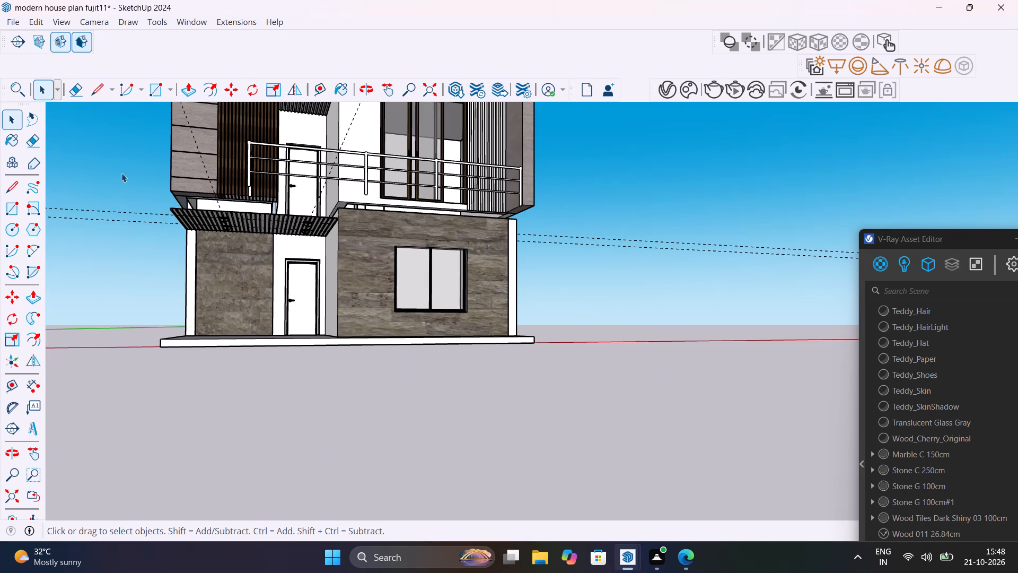
left_click(124, 159)
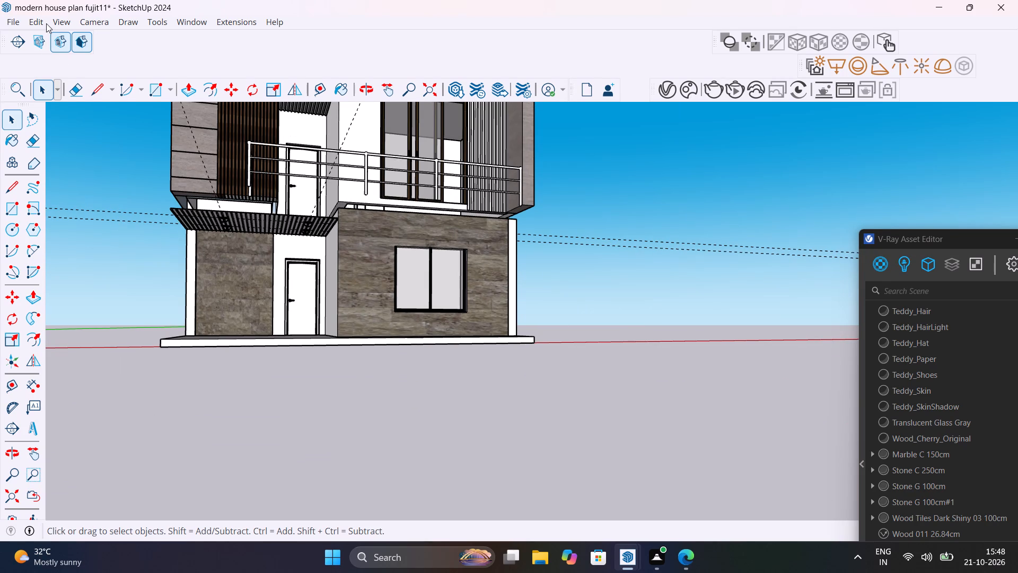
left_click(39, 21)
left_click(108, 160)
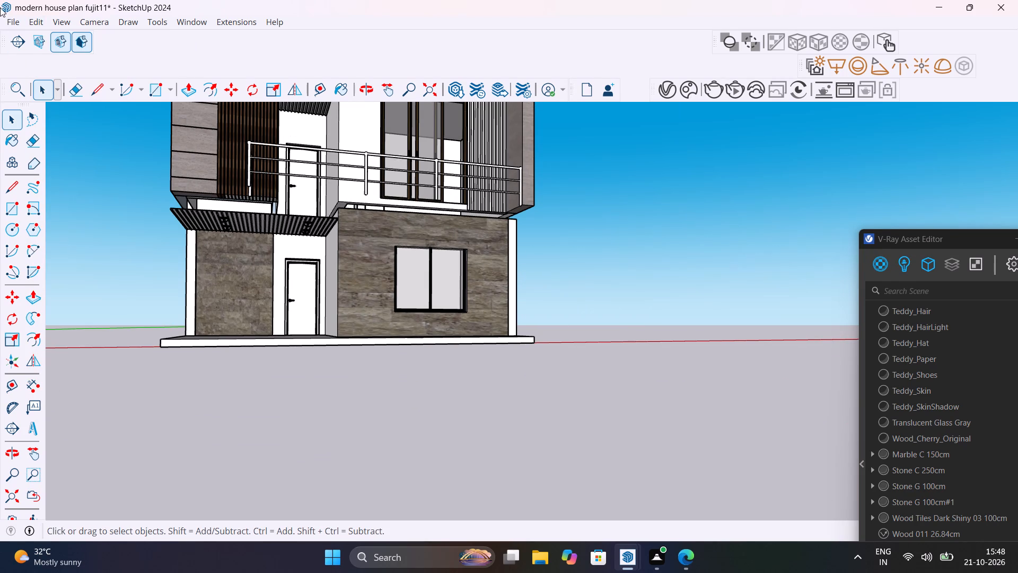
Unhide the hidden corner column together with the slab and balcony faces.
left_click(40, 24)
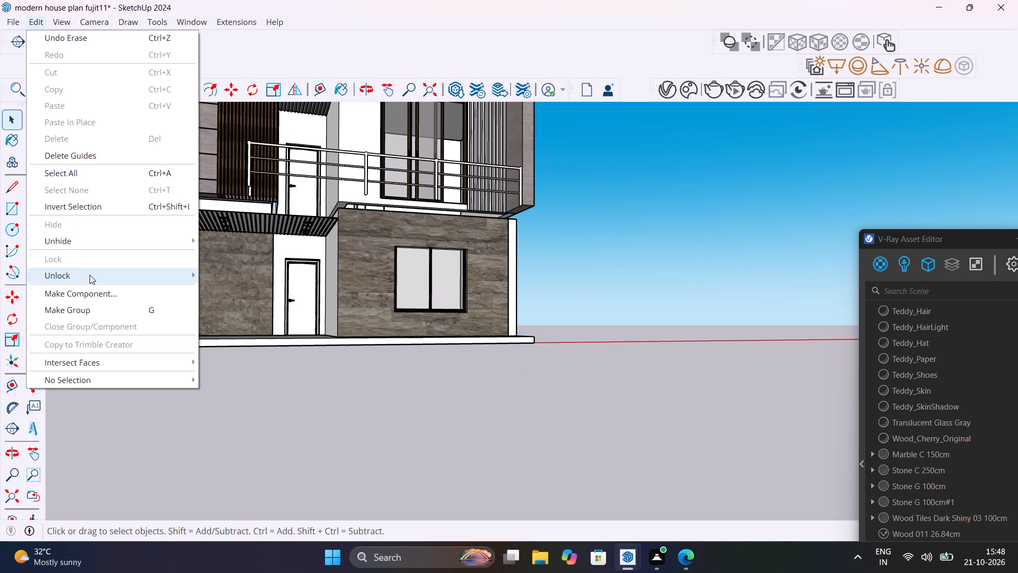
left_click(236, 270)
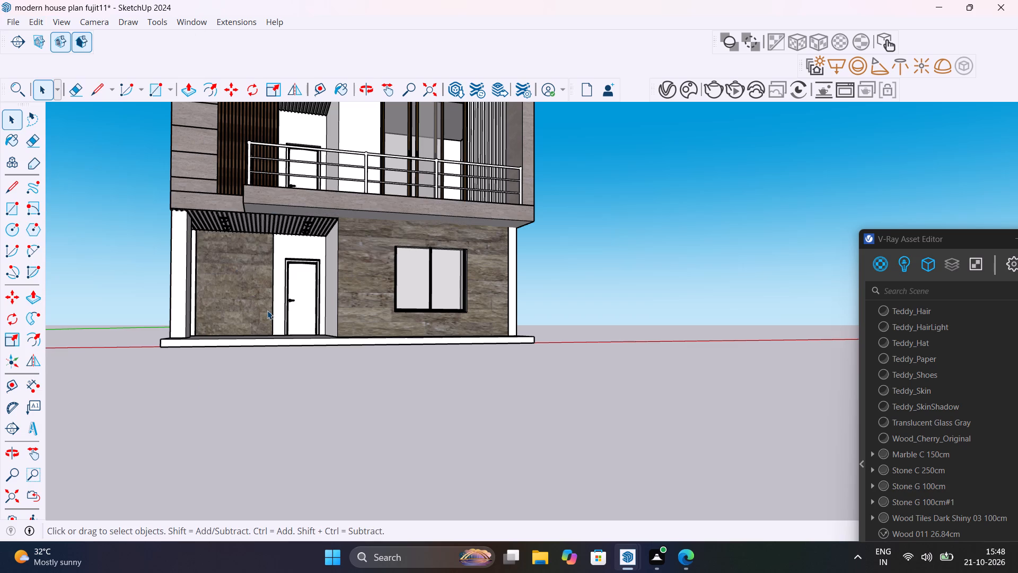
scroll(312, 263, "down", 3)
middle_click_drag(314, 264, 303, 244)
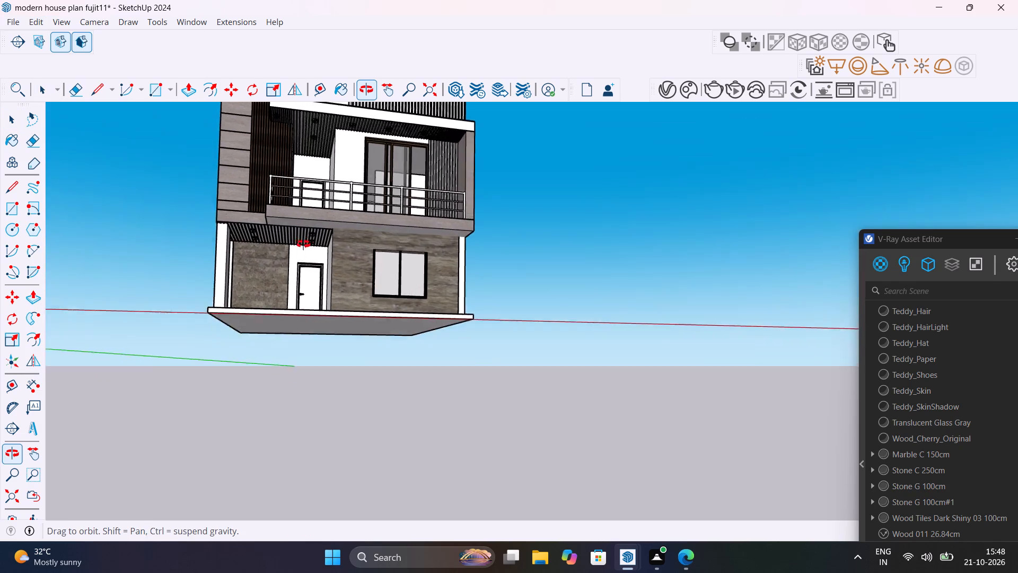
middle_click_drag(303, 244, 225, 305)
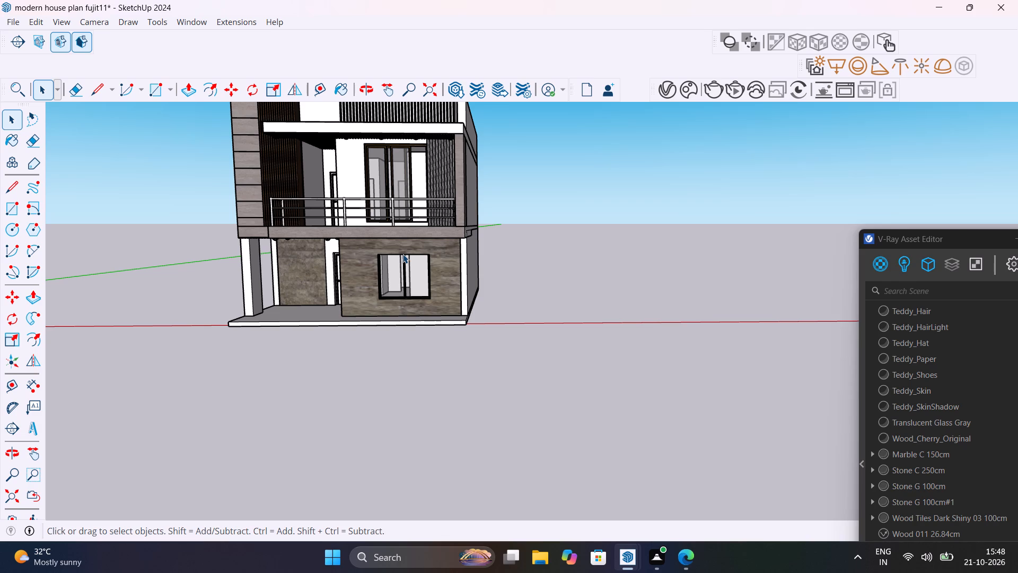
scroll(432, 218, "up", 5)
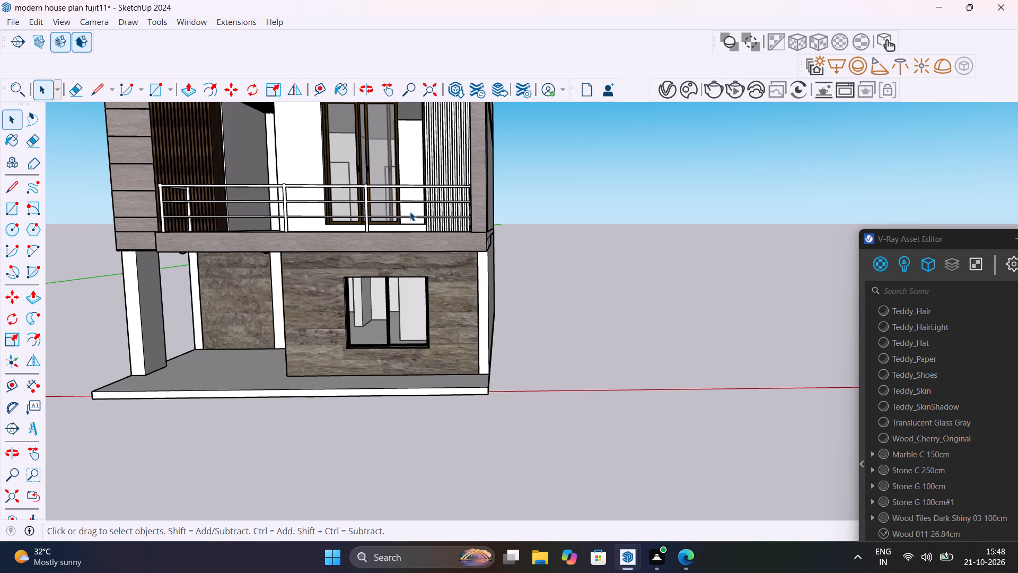
Examine the house's facade, balcony, side walls and porch ceiling lights from several angles.
middle_click_drag(427, 294, 321, 352, "shift")
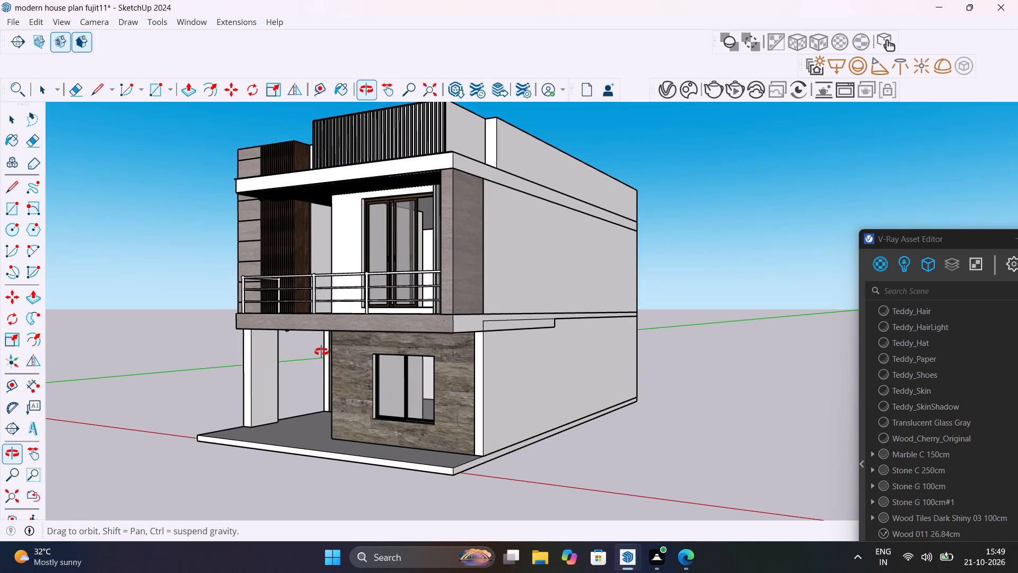
middle_click_drag(321, 352, 414, 415, "shift")
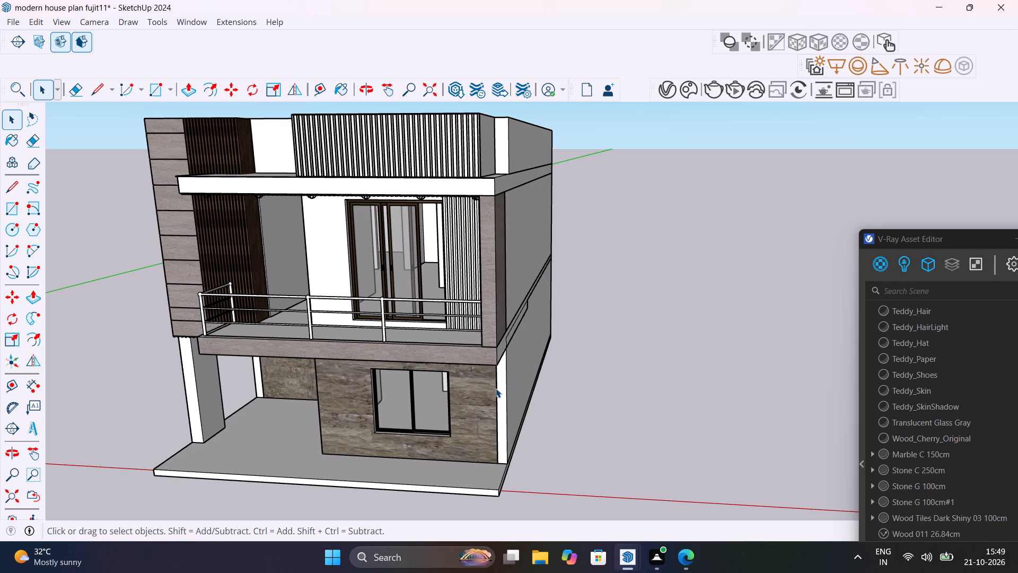
scroll(459, 357, "down", 1)
middle_click_drag(448, 361, 624, 236)
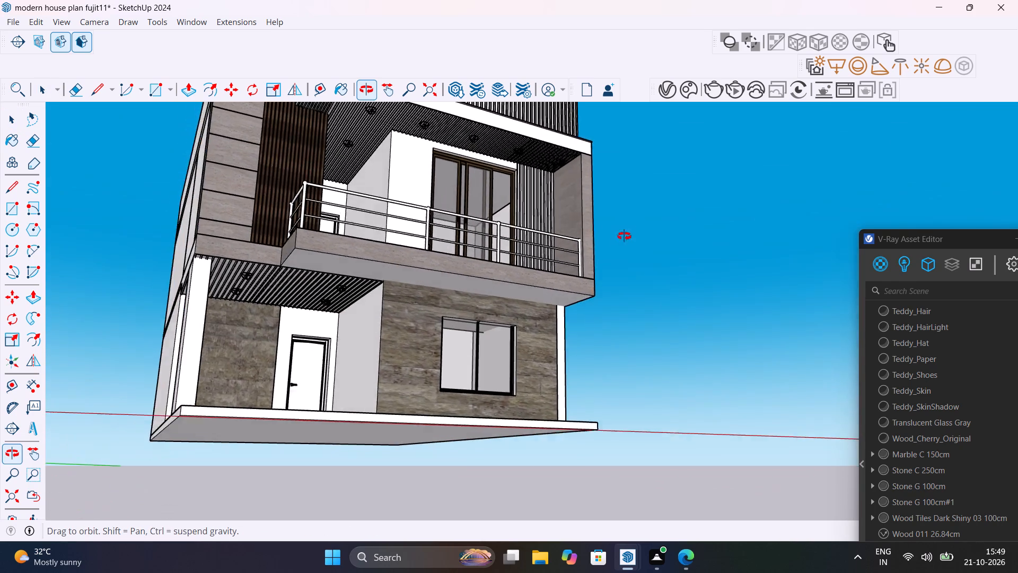
middle_click_drag(624, 236, 663, 316)
middle_click_drag(402, 284, 359, 251)
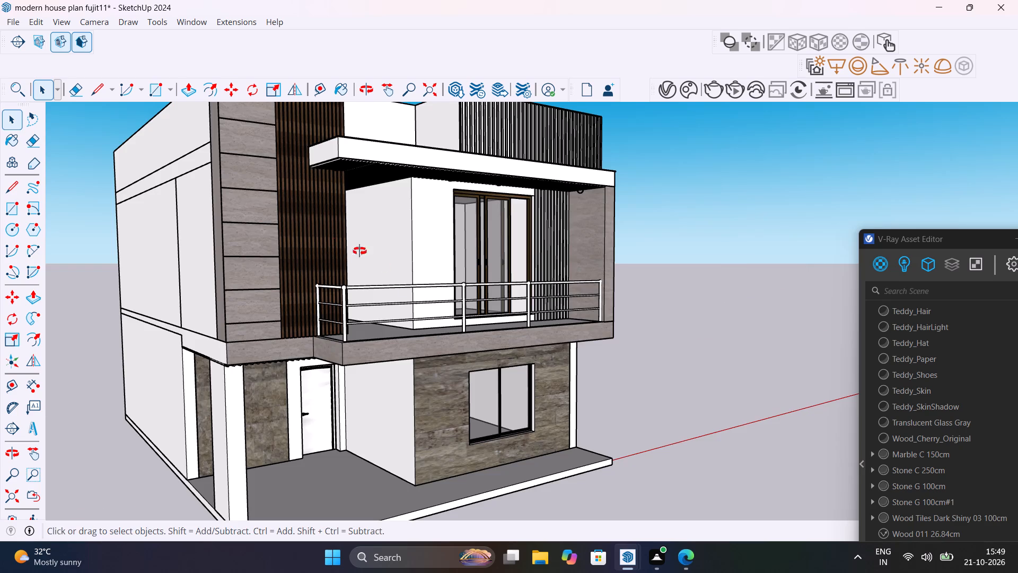
middle_click_drag(359, 251, 317, 275)
scroll(435, 343, "down", 4)
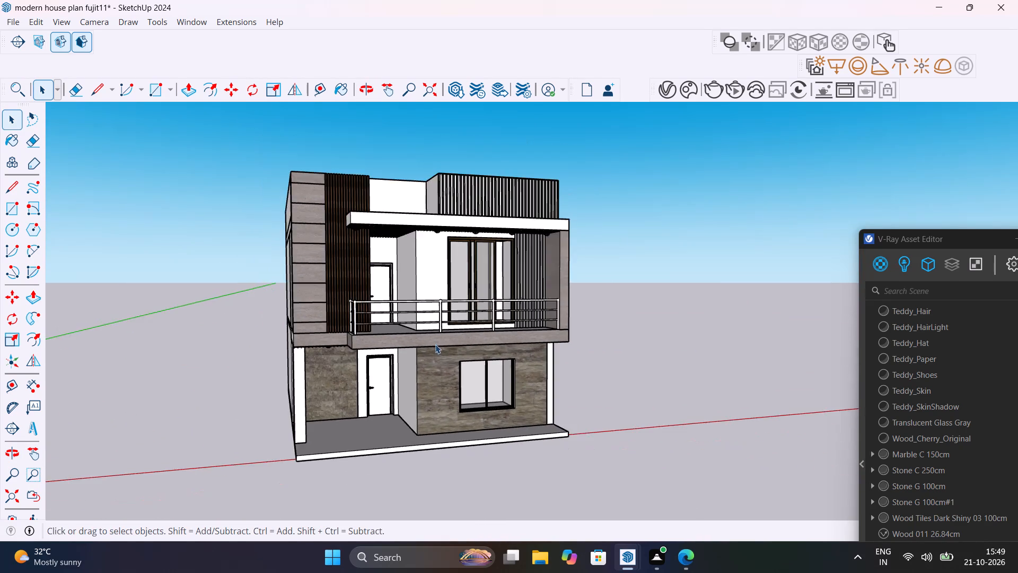
middle_click_drag(459, 357, 367, 319)
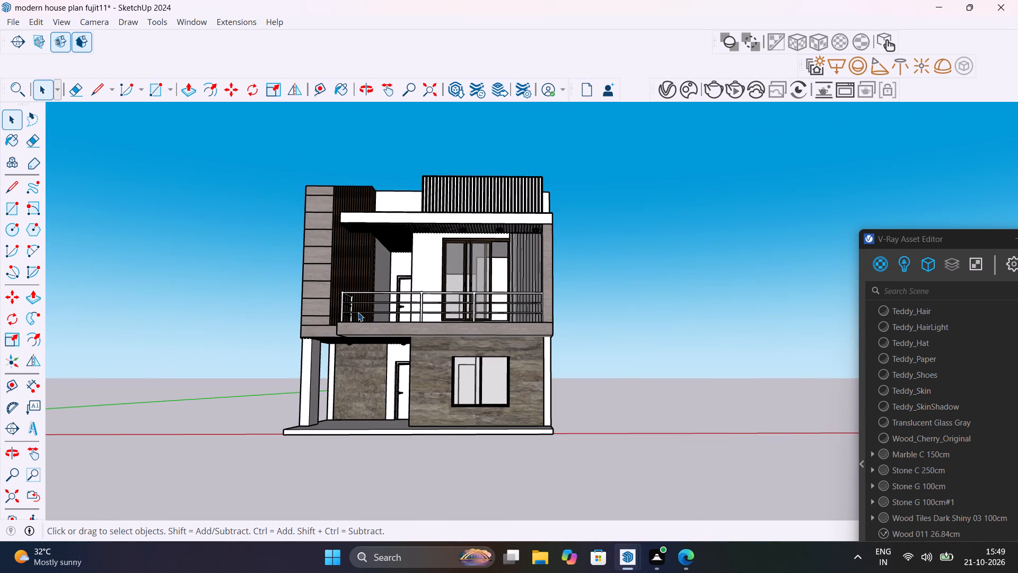
Set the colour temperature of Sphere Light and Sphere Light#1 to 3500 K in the V-Ray light list.
left_click_drag(894, 235, 511, 27)
scroll(620, 352, "down", 2)
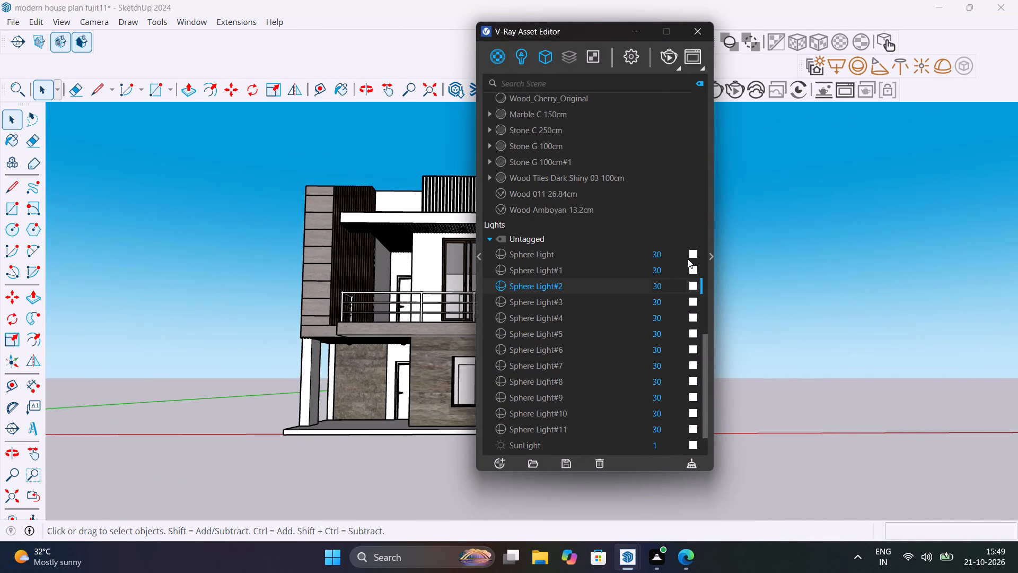
left_click(694, 252)
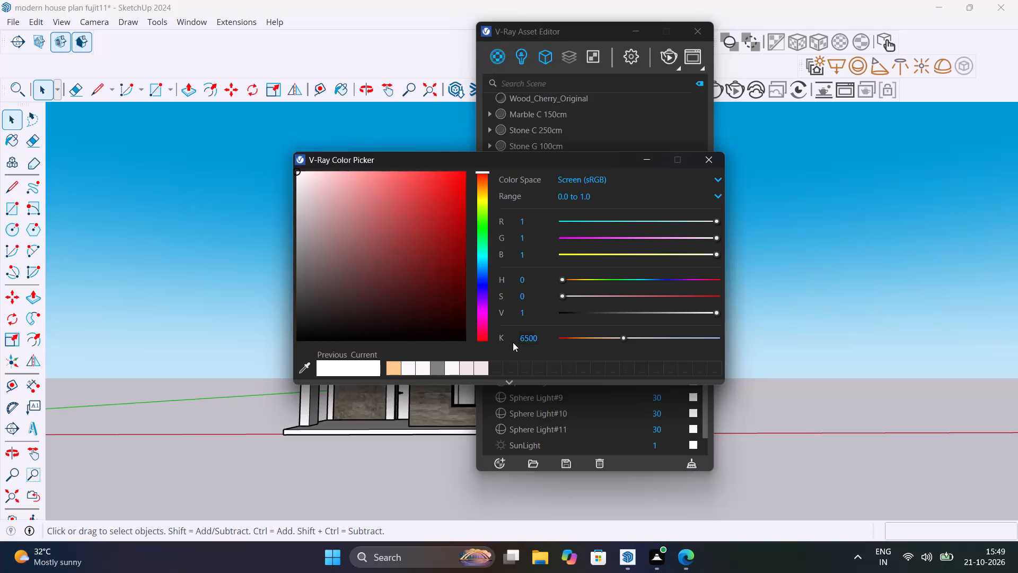
left_click_drag(541, 342, 476, 341)
type("3500")
key("Return")
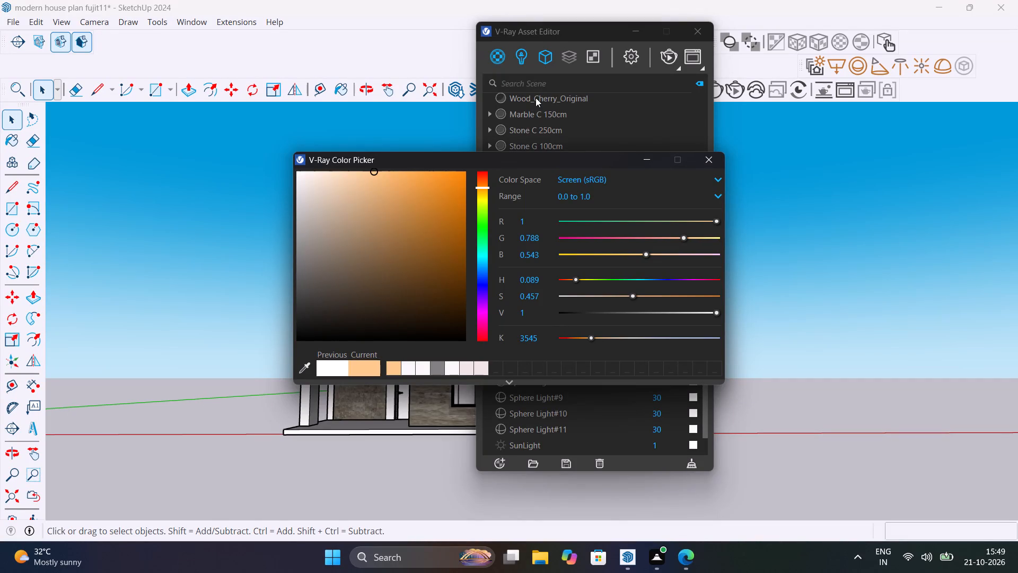
left_click_drag(538, 159, 329, 144)
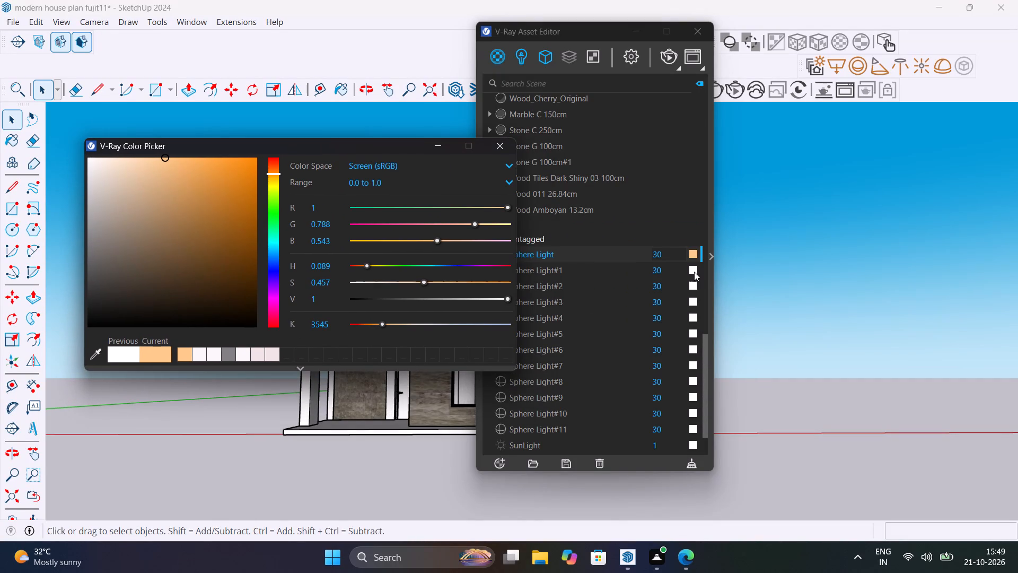
left_click(694, 270)
left_click_drag(330, 323, 221, 317)
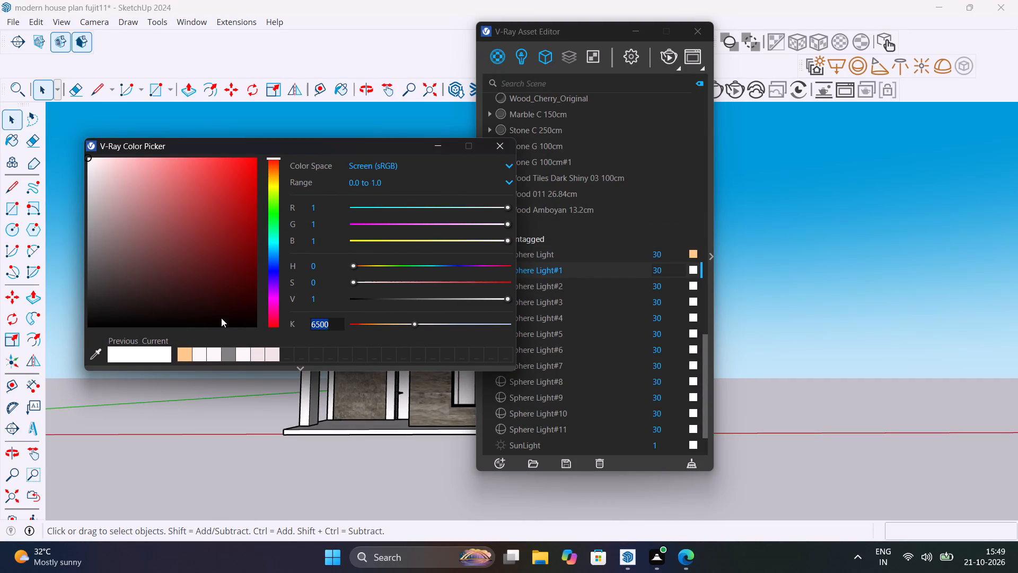
type("3500")
key("Return")
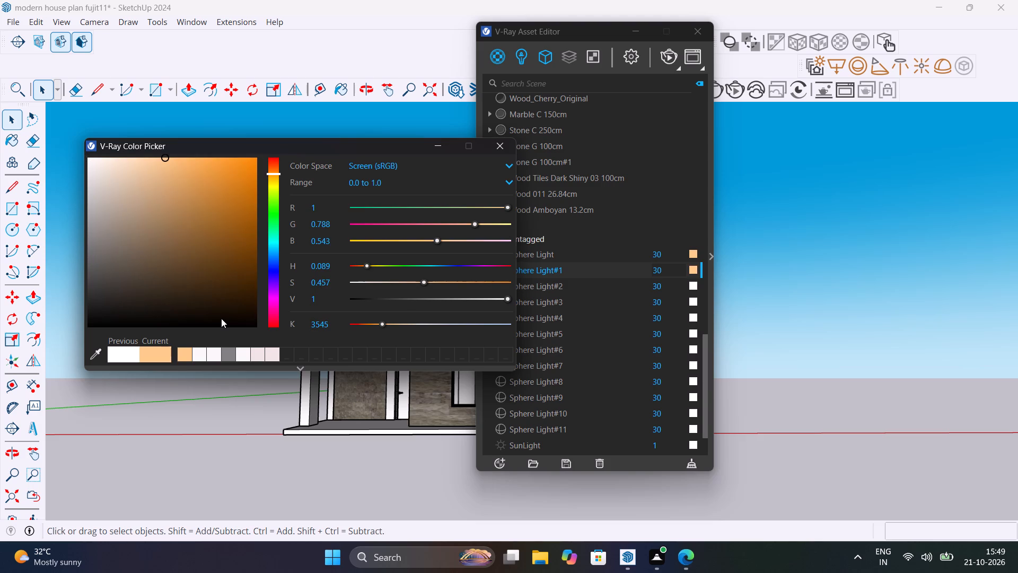
Set the colour temperature of Sphere Light#2 and Sphere Light#3 to 3500 K.
left_click(692, 288)
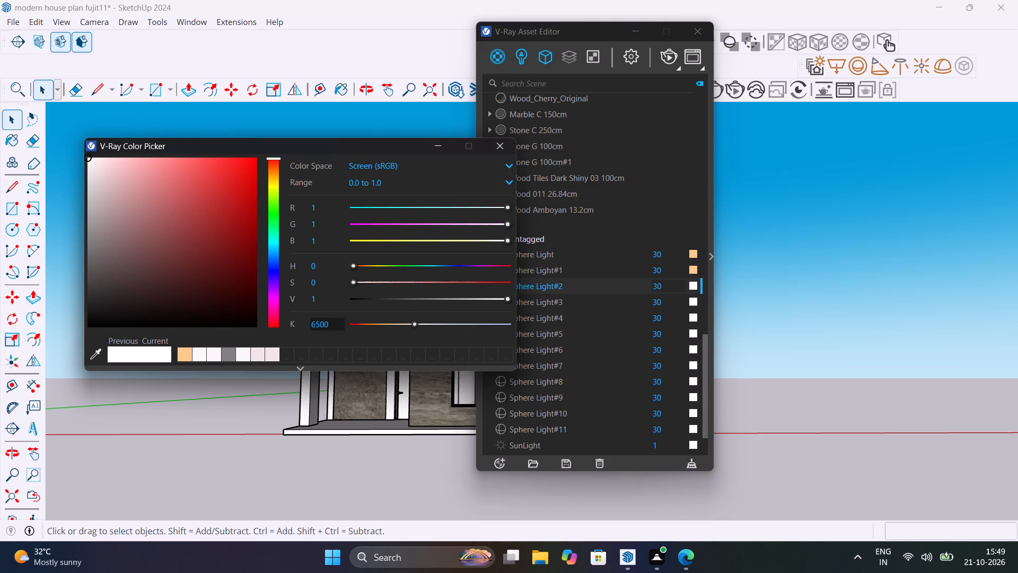
left_click_drag(336, 328, 279, 317)
type("3500")
key("Return")
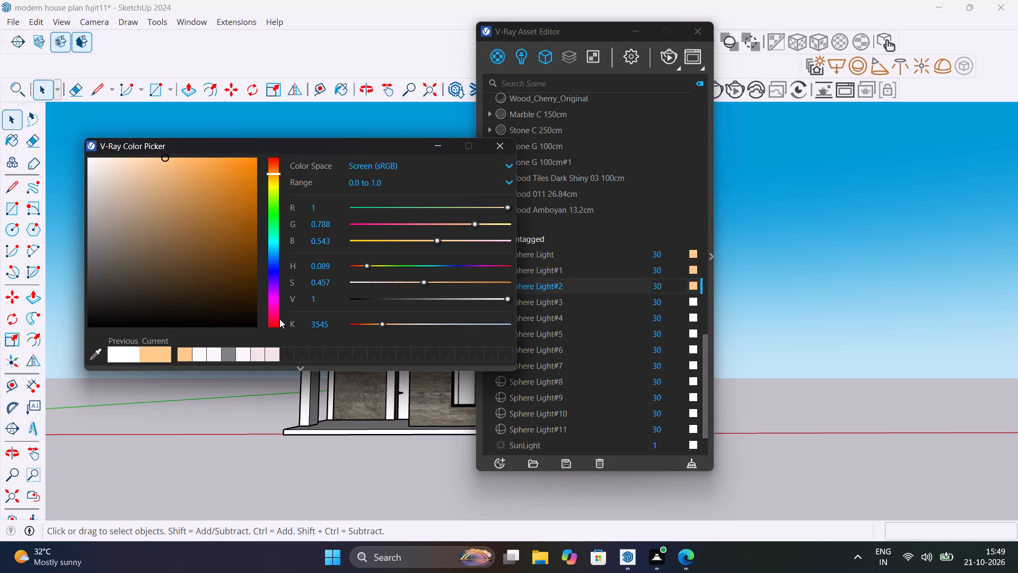
left_click(690, 304)
left_click_drag(331, 322, 331, 322)
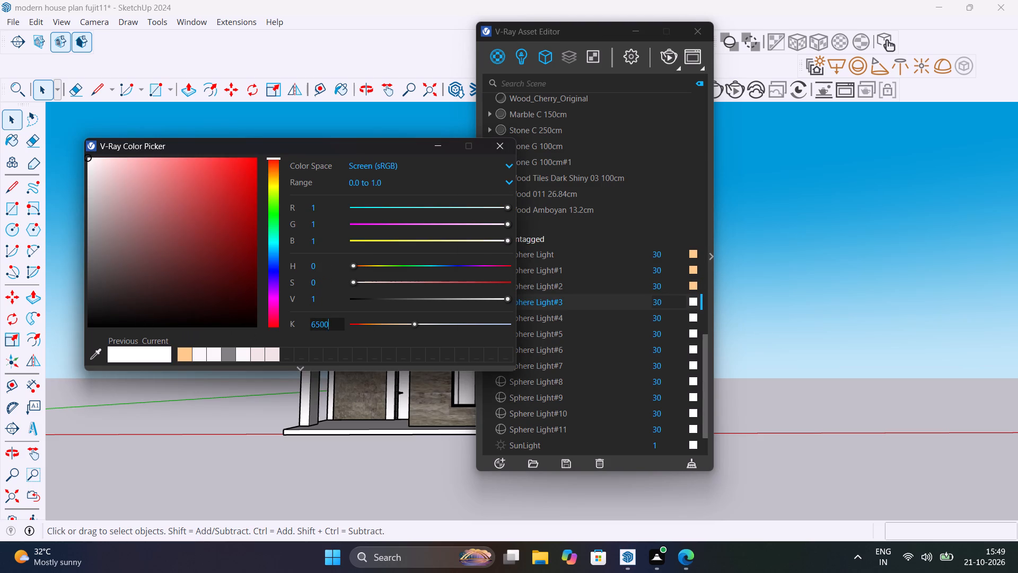
left_click_drag(331, 322, 260, 324)
type("3500")
key("Return")
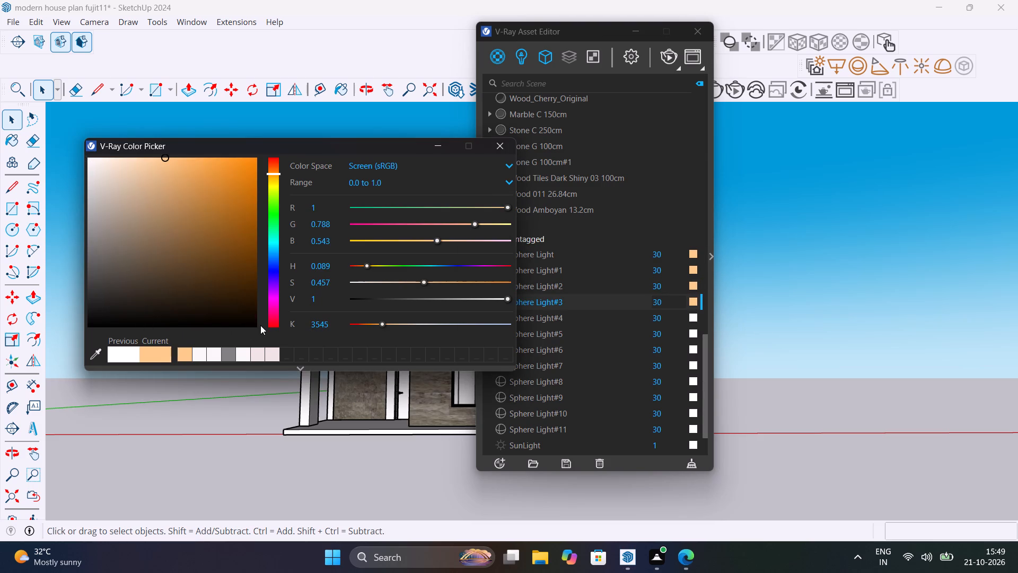
Set the colour temperature of Sphere Light#4 and Sphere Light#5 to 3500 K.
left_click(697, 317)
left_click(694, 314)
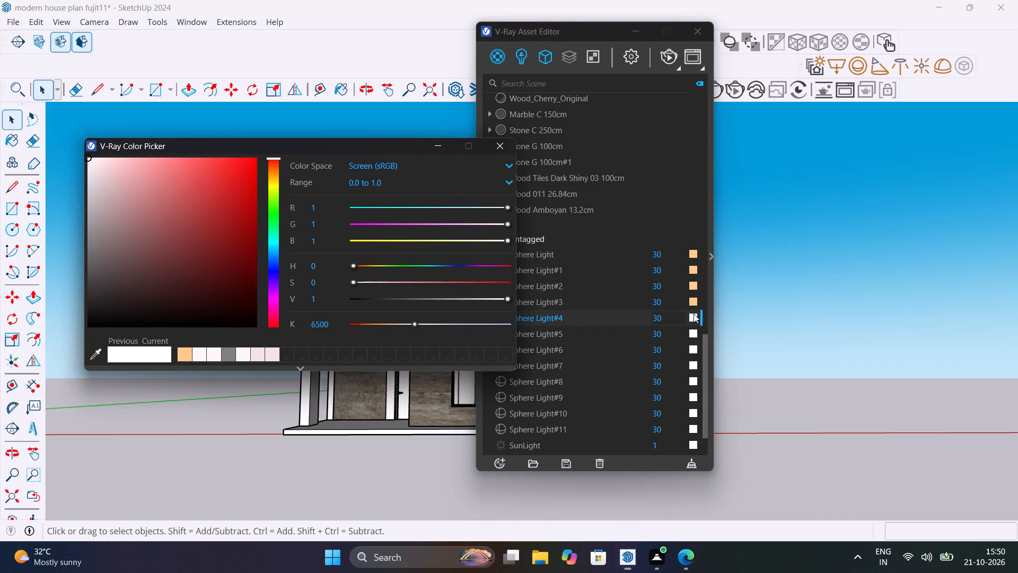
left_click(693, 316)
left_click_drag(312, 322, 248, 326)
left_click_drag(332, 325, 289, 331)
type("3500")
key("Return")
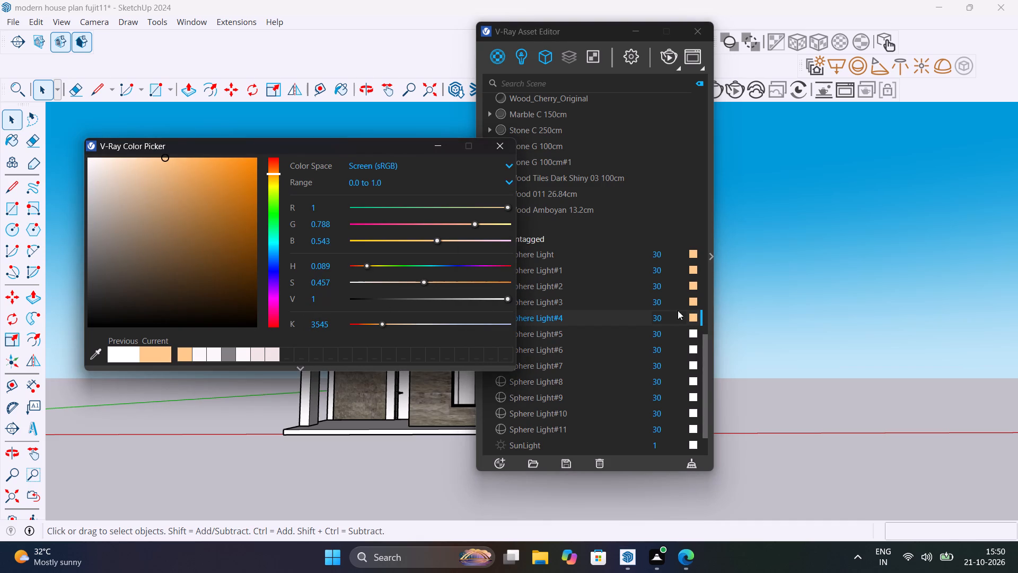
left_click(692, 333)
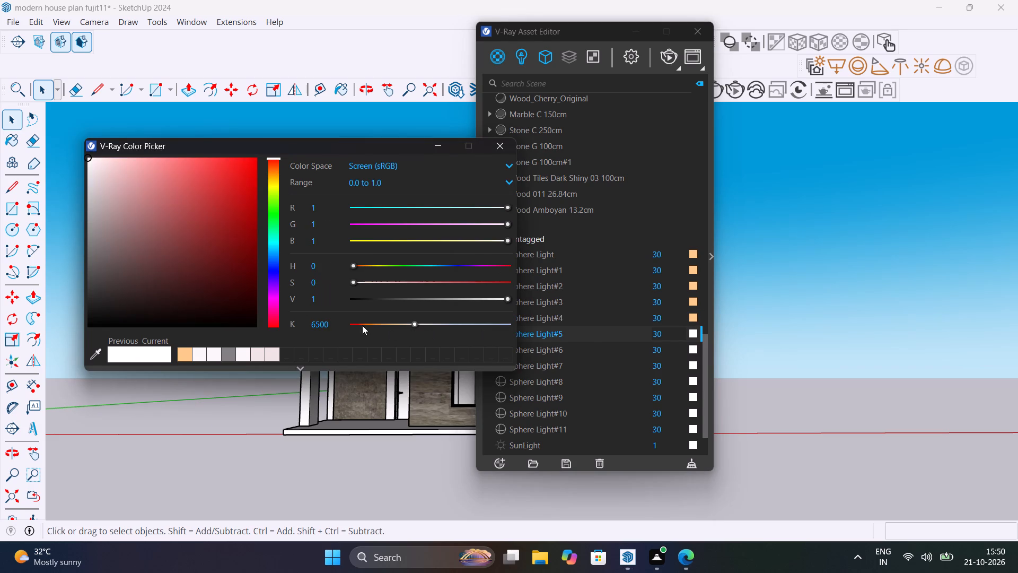
left_click_drag(339, 326, 277, 323)
type("3500")
key("Return")
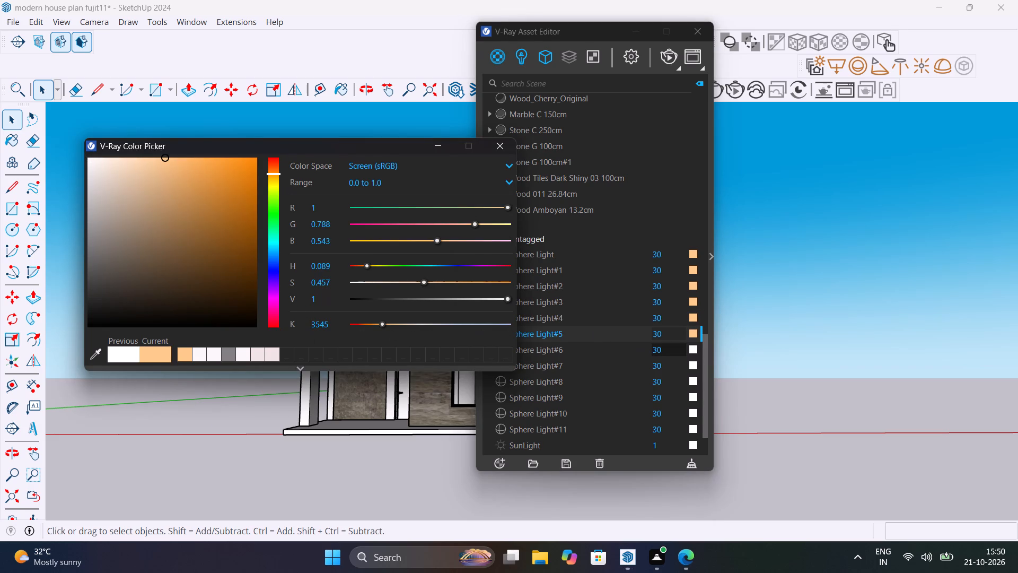
Set the colour temperature of Sphere Light#6 and Sphere Light#7 to 3500 K.
left_click(692, 351)
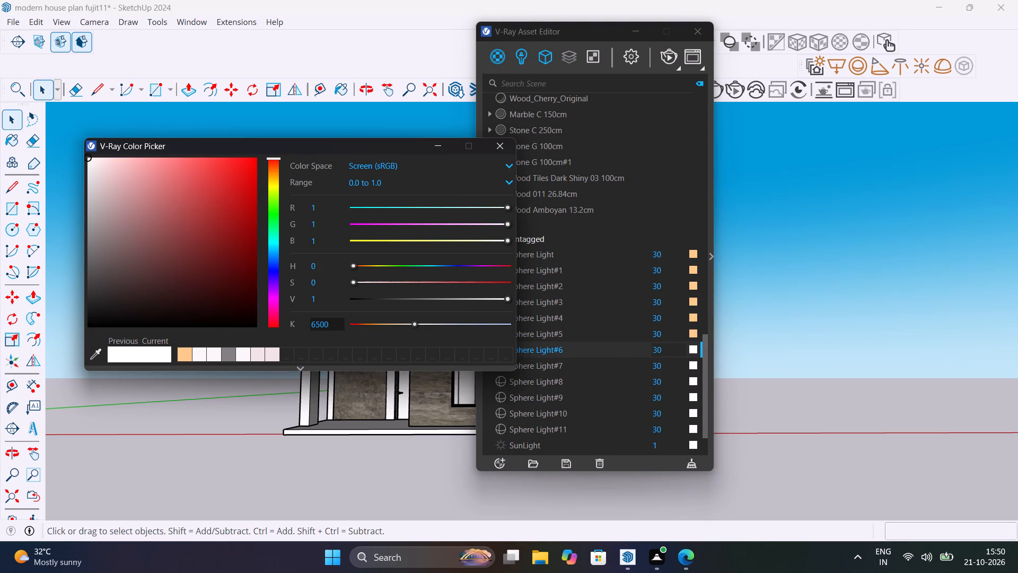
left_click_drag(328, 325, 289, 324)
type("3500")
key("Return")
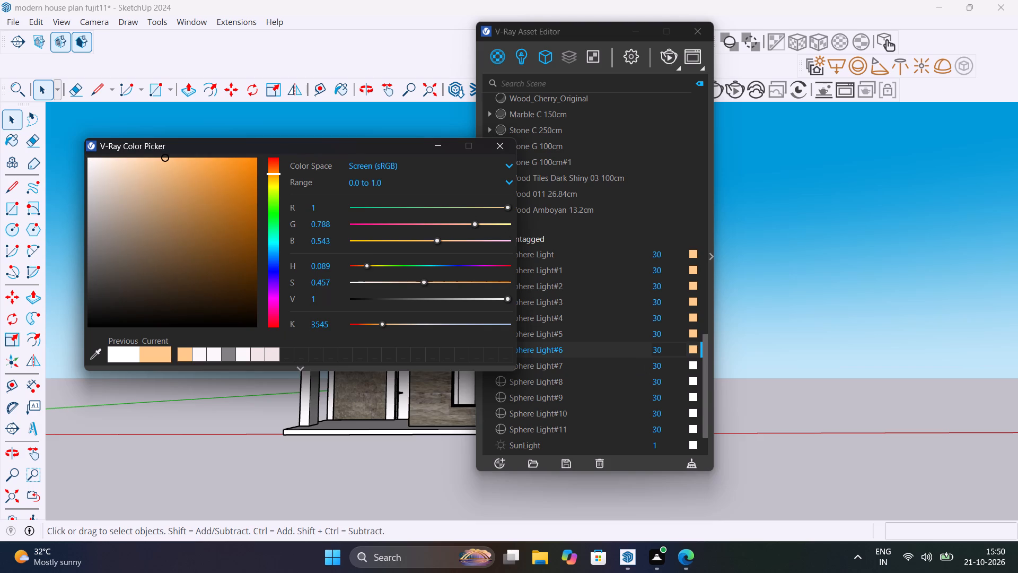
left_click(692, 367)
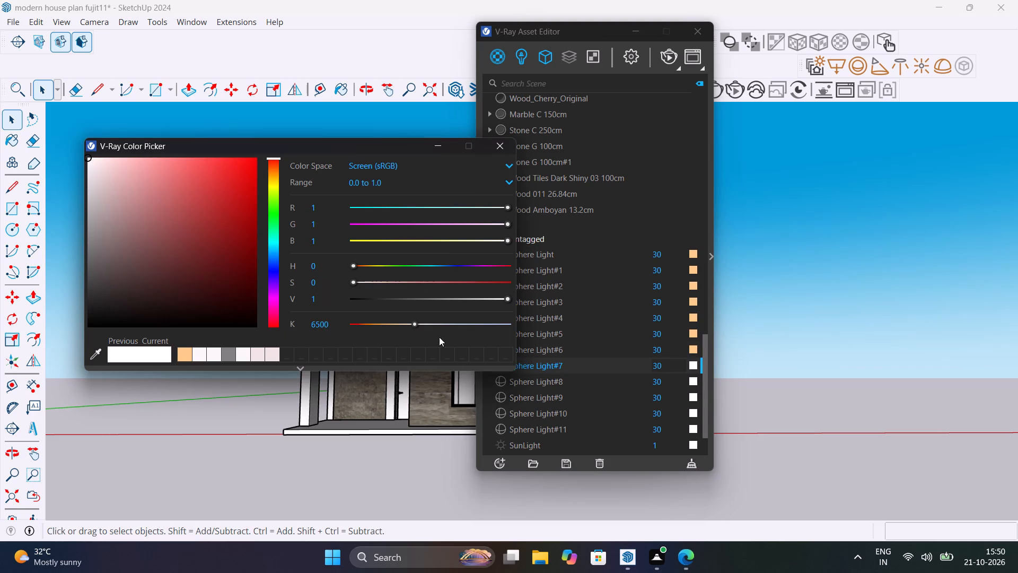
left_click_drag(335, 323, 260, 332)
type("3500")
key("Return")
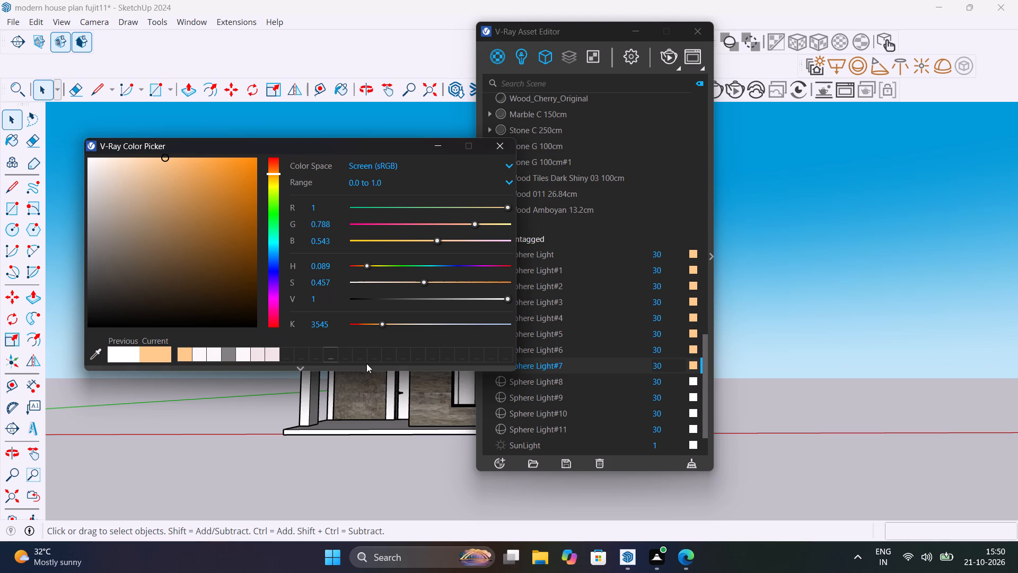
Set the colour temperature of Sphere Light#8 and Sphere Light#9 to 3500 K.
left_click(693, 381)
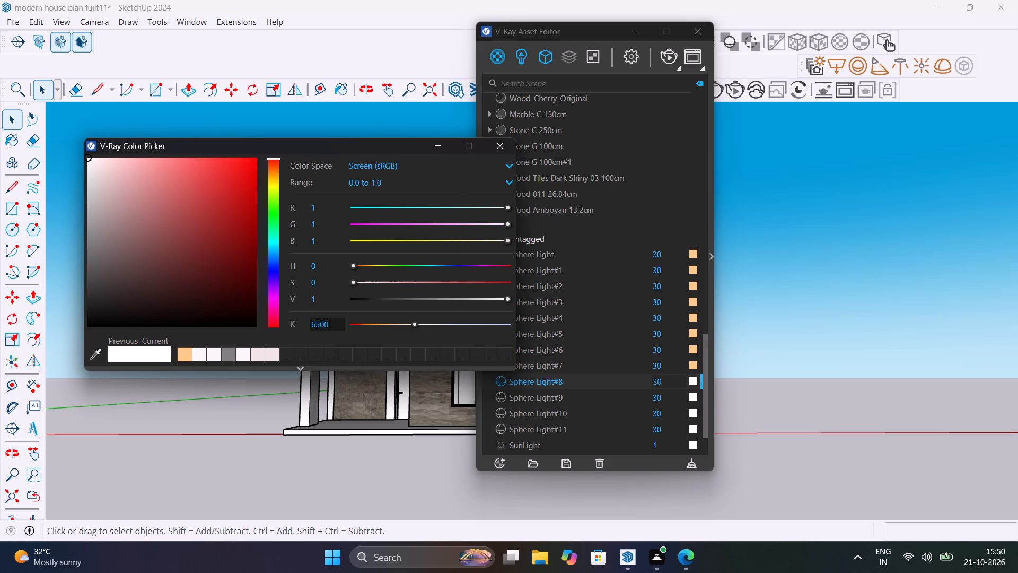
left_click_drag(337, 325, 283, 329)
type("3500")
key("Return")
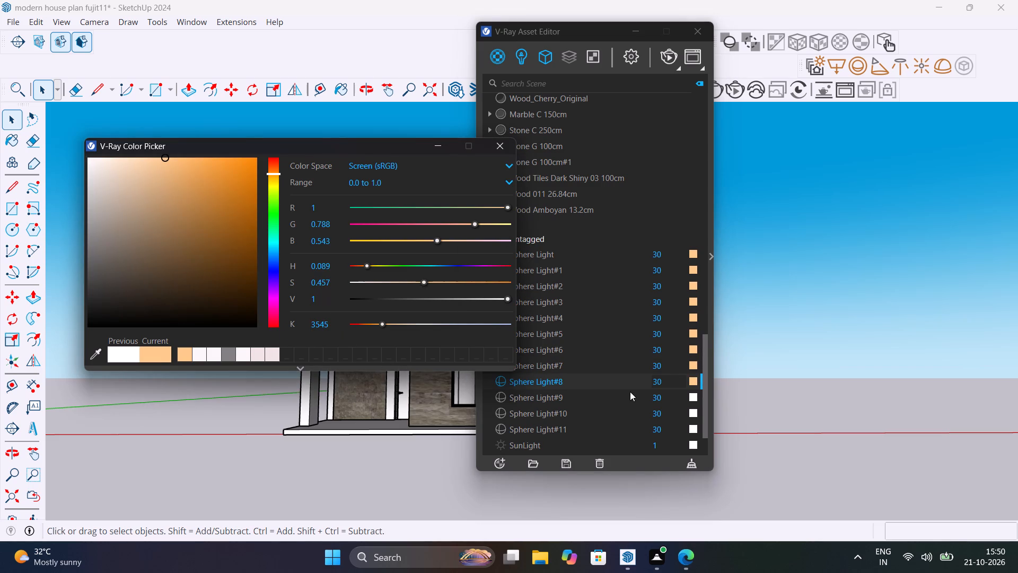
left_click(690, 398)
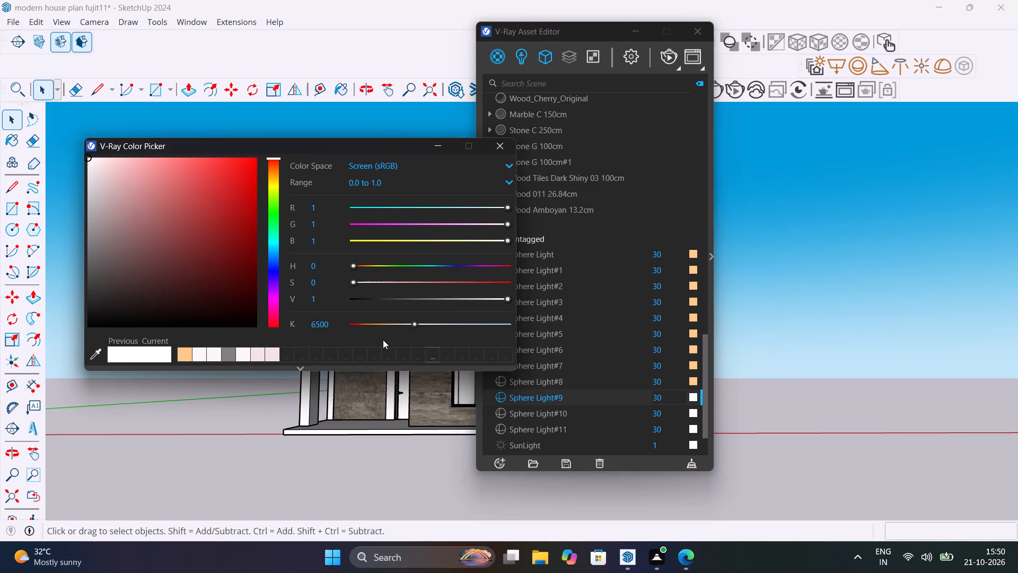
left_click_drag(334, 320, 251, 324)
type("3500")
key("Return")
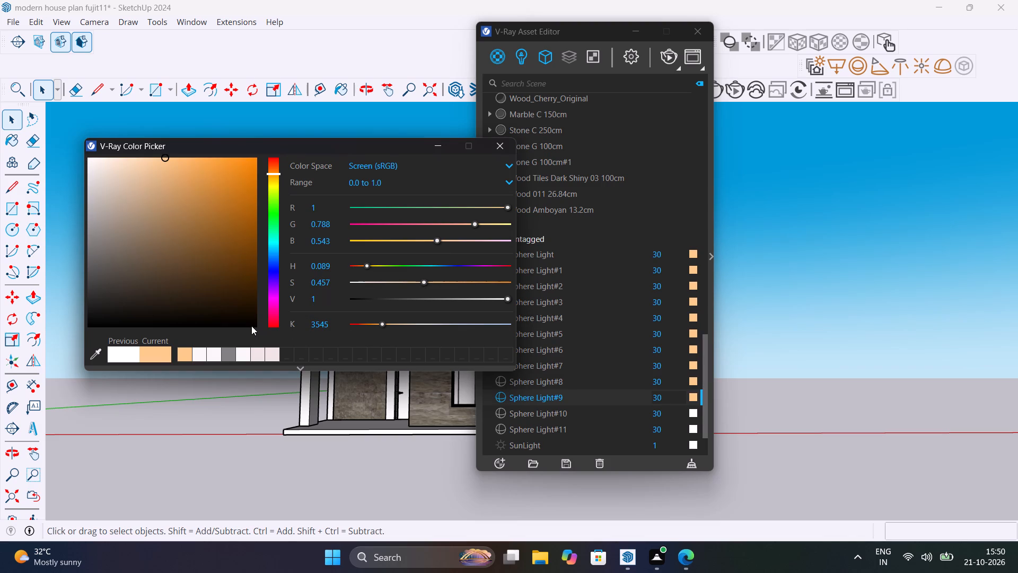
Set the colour temperature of Sphere Light#10 and Sphere Light#11 to 3500 K.
left_click(690, 414)
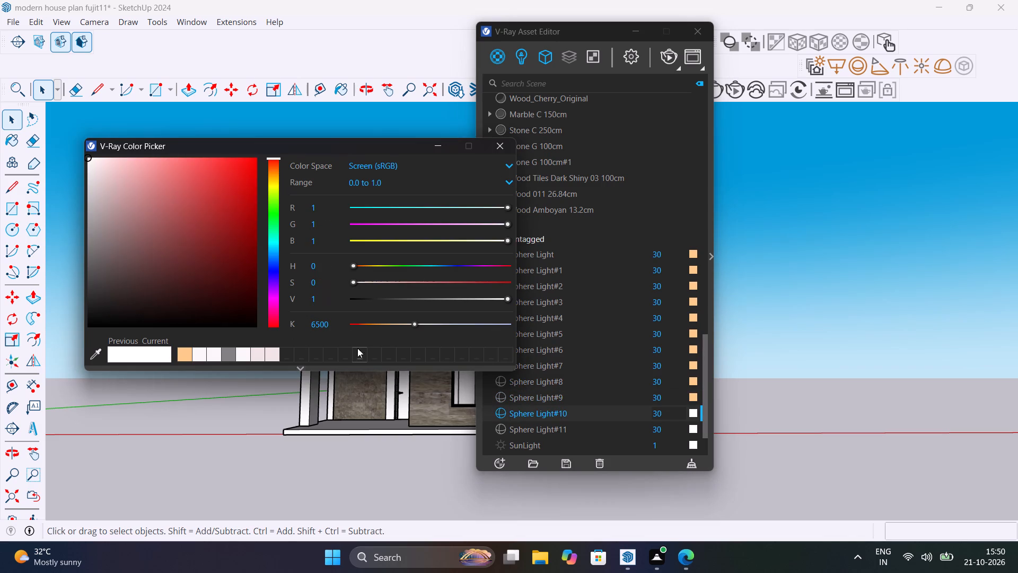
left_click_drag(341, 328, 280, 329)
type("3500")
key("Return")
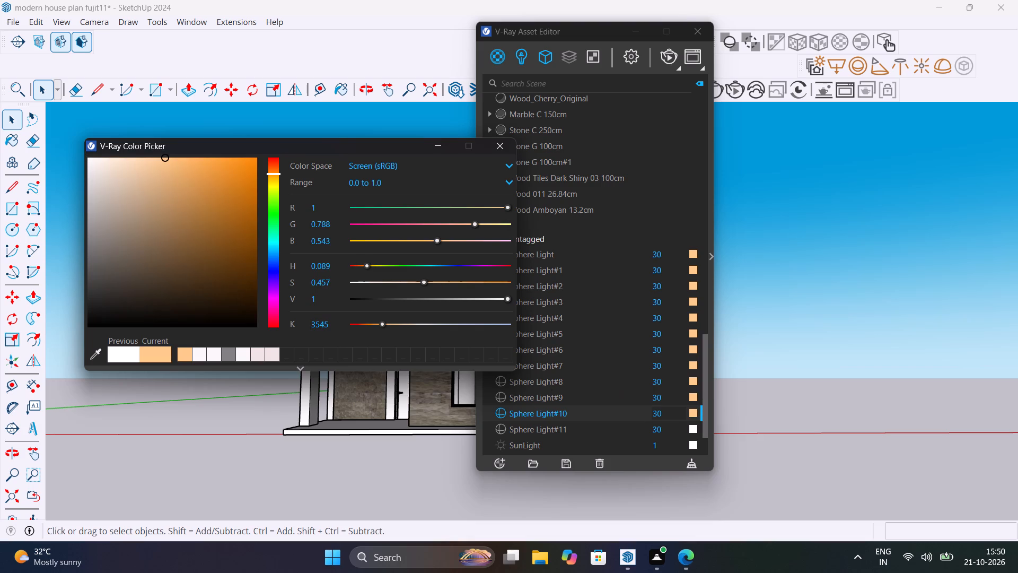
left_click(694, 429)
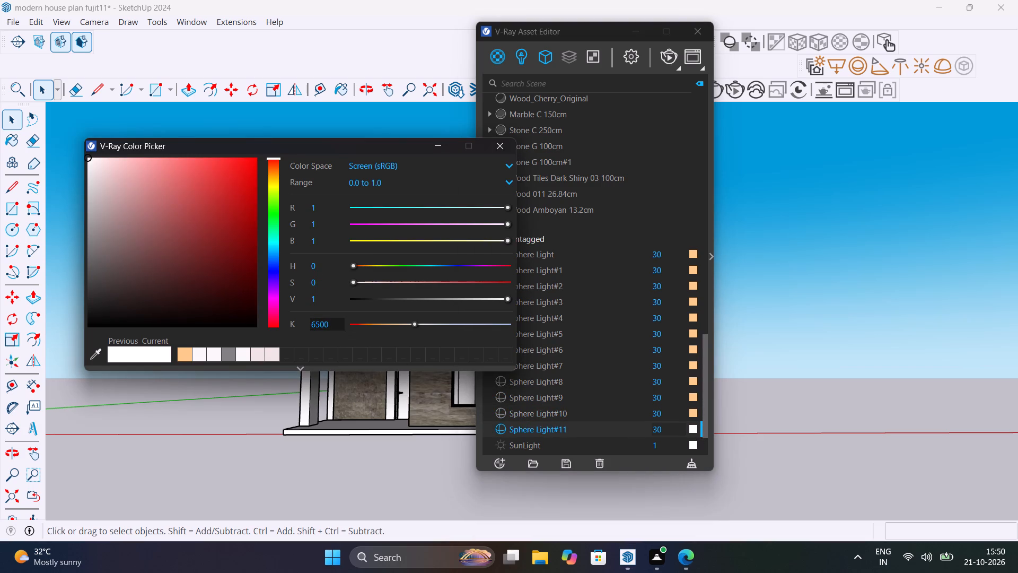
left_click_drag(334, 321, 285, 324)
type("3500")
key("Return")
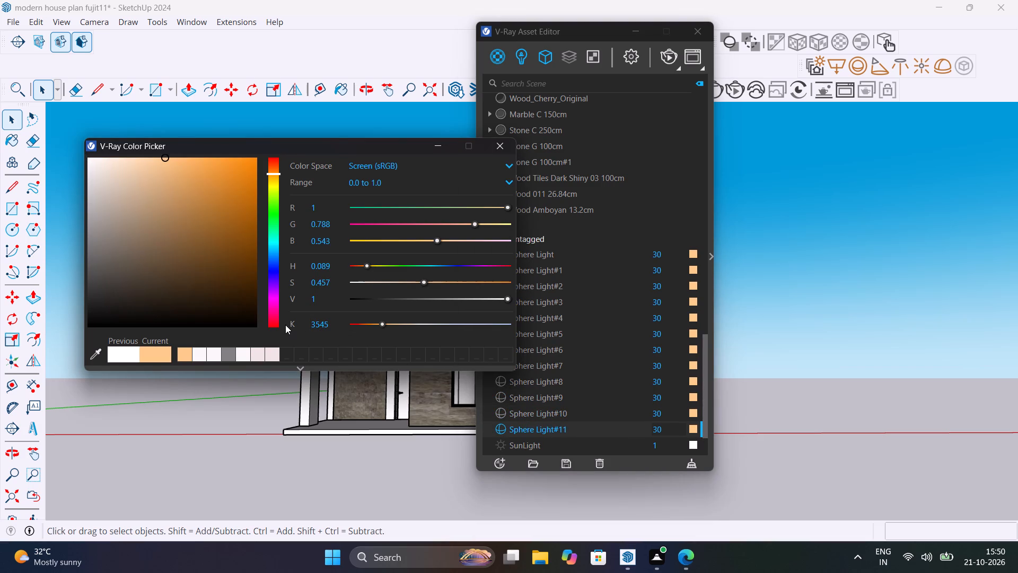
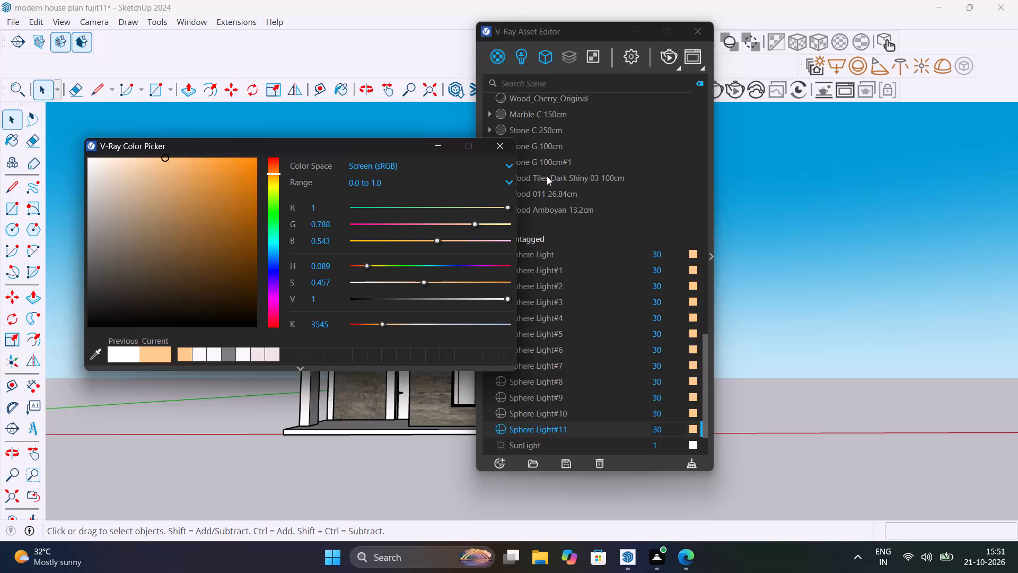
Close the colour picker and check the colours of all sphere lights in the asset list.
left_click(507, 147)
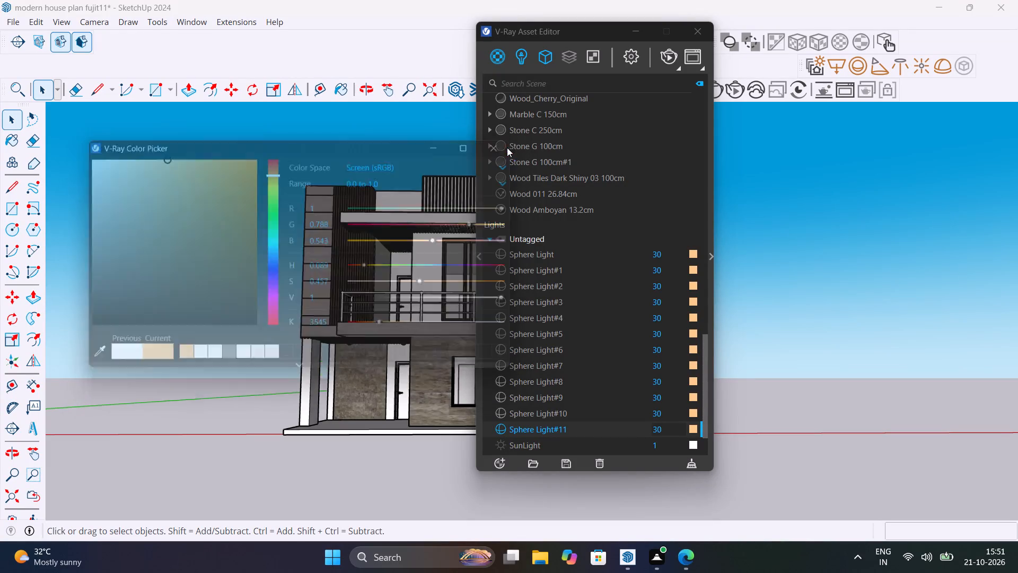
scroll(580, 257, "down", 3)
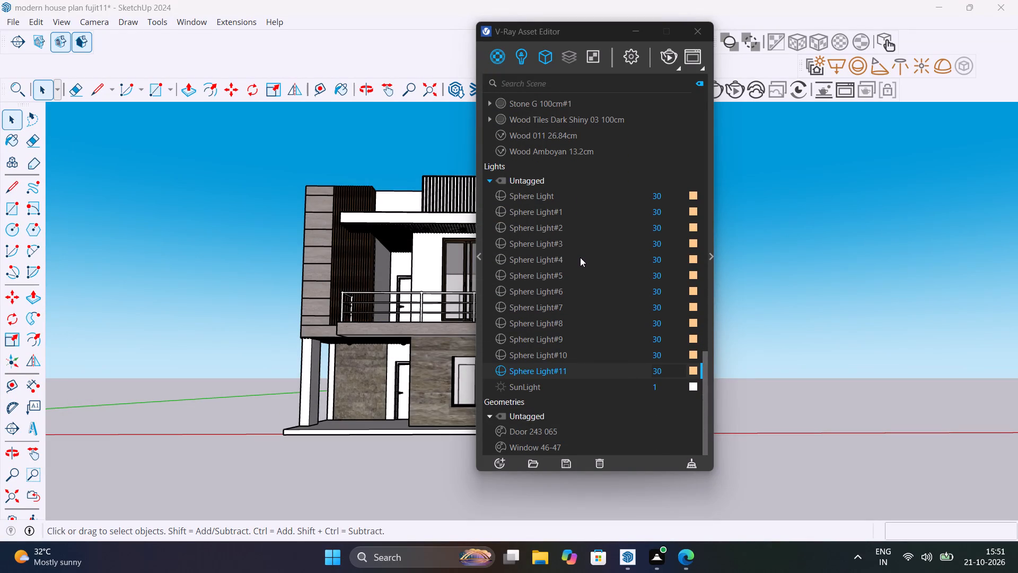
scroll(580, 257, "up", 3)
scroll(580, 257, "down", 4)
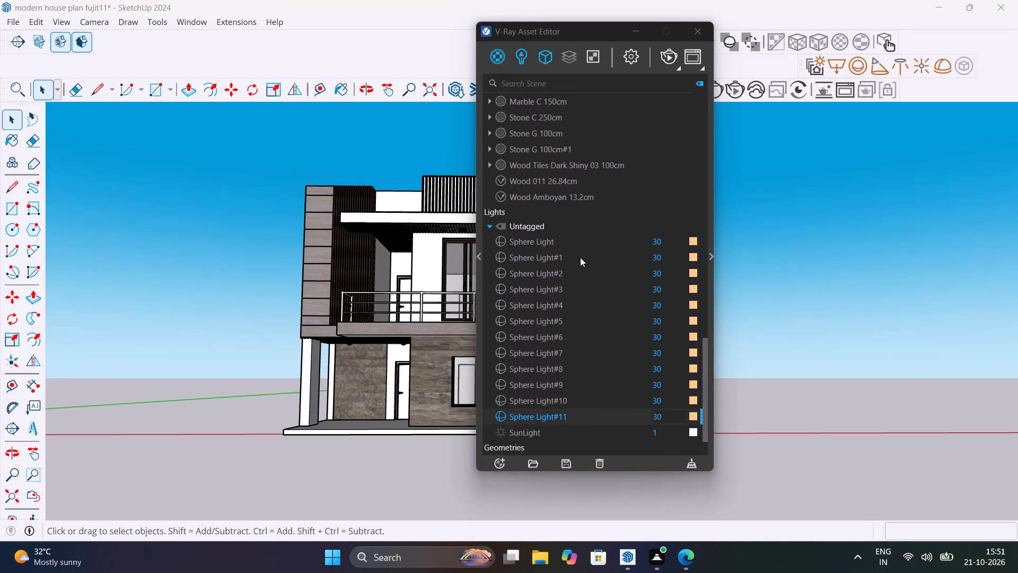
scroll(580, 257, "down", 1)
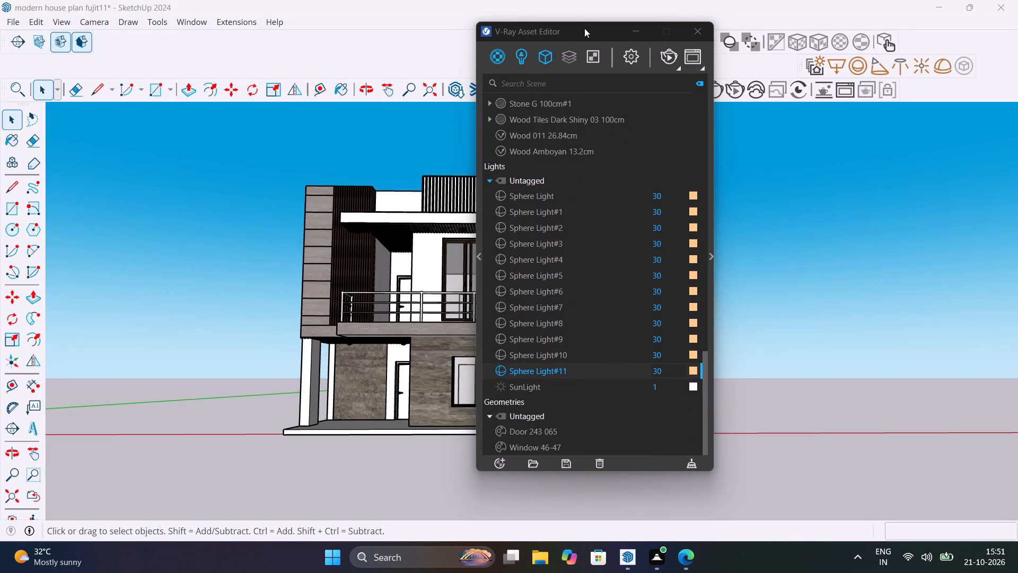
left_click_drag(587, 31, 789, 79)
scroll(468, 377, "down", 4)
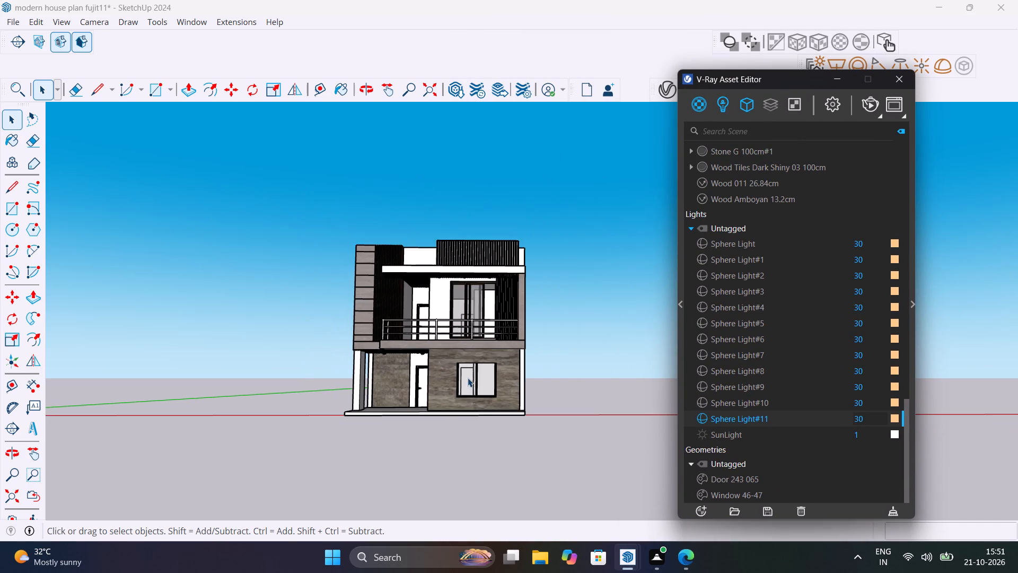
Inspect the front facade, the balcony and its ceiling lights from several angles.
middle_click_drag(493, 384, 489, 439)
scroll(473, 388, "up", 7)
middle_click_drag(502, 393, 499, 340)
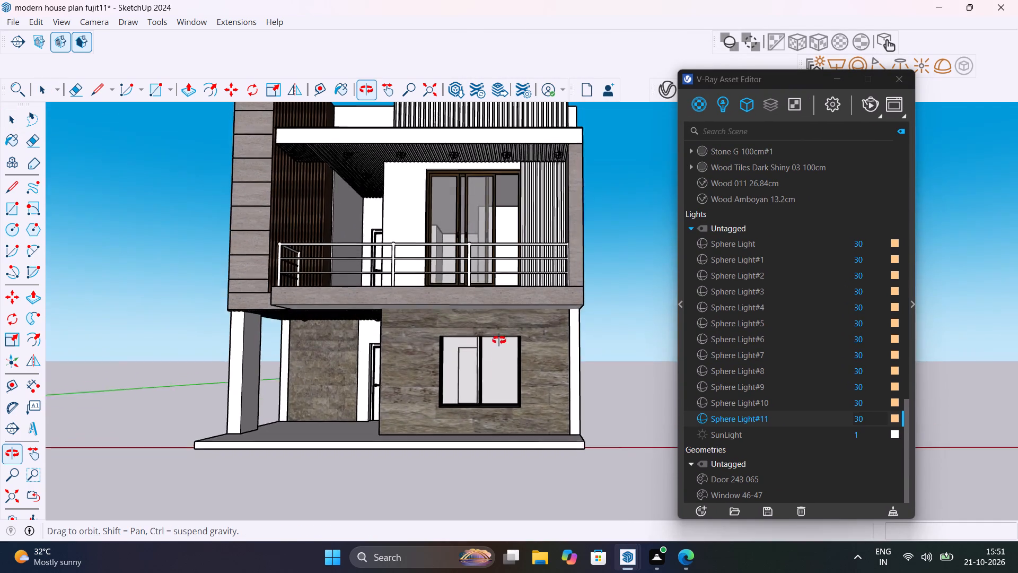
middle_click_drag(499, 340, 505, 351)
scroll(505, 351, "down", 2)
middle_click_drag(505, 351, 507, 410)
scroll(380, 310, "up", 3)
middle_click_drag(417, 319, 504, 345)
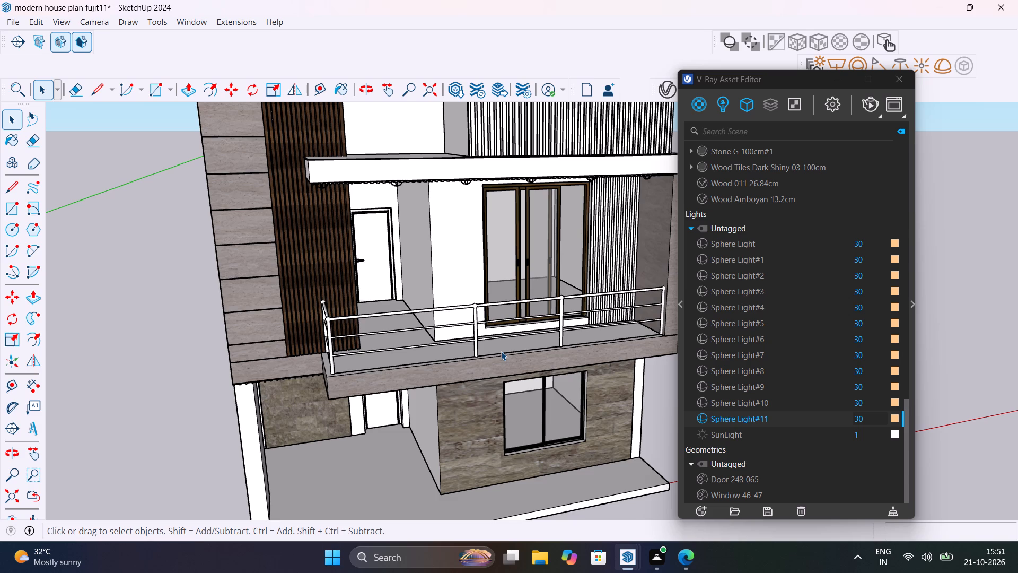
scroll(473, 237, "up", 6)
middle_click_drag(406, 217, 397, 212)
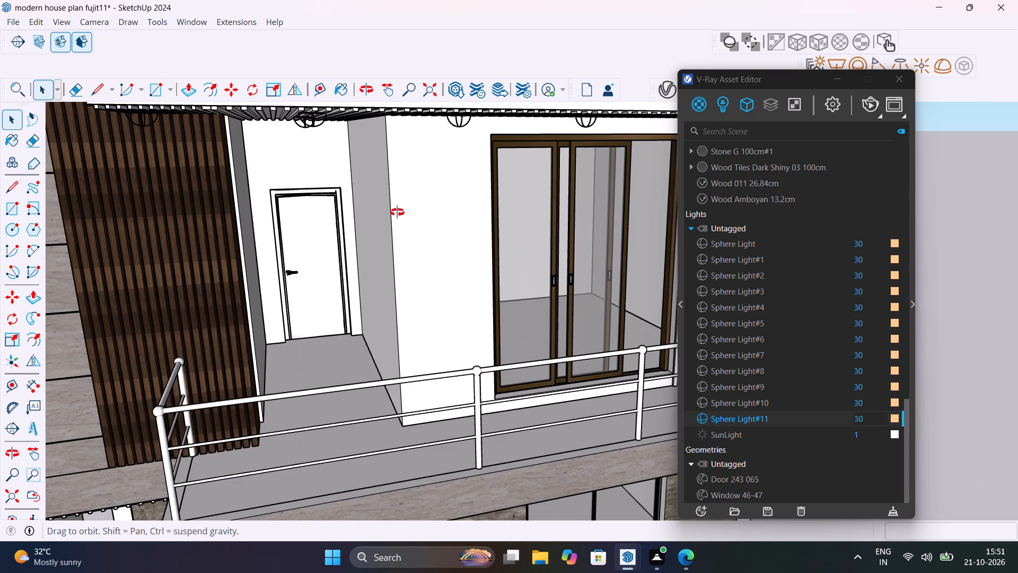
middle_click_drag(397, 212, 369, 224)
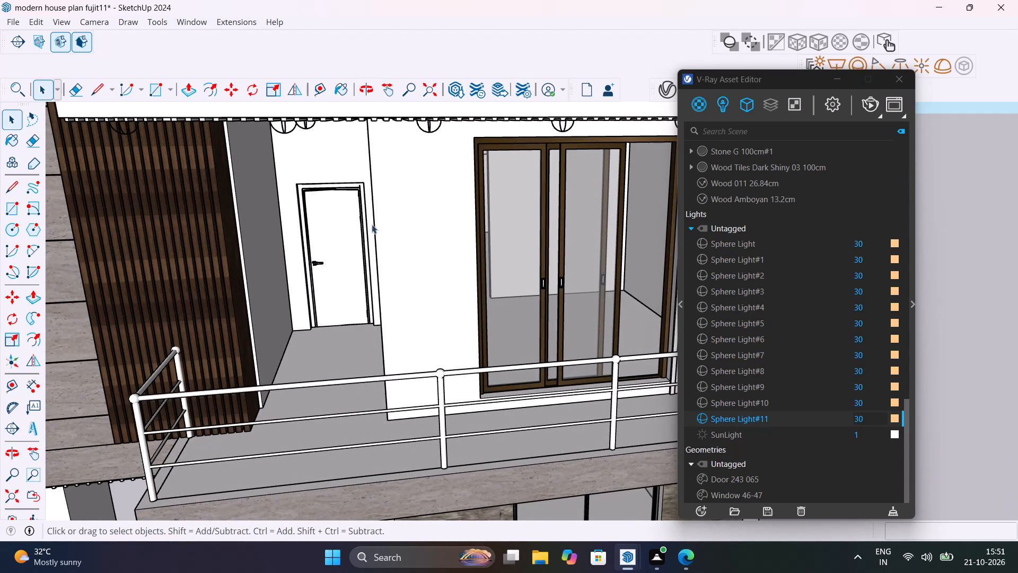
scroll(226, 337, "down", 11)
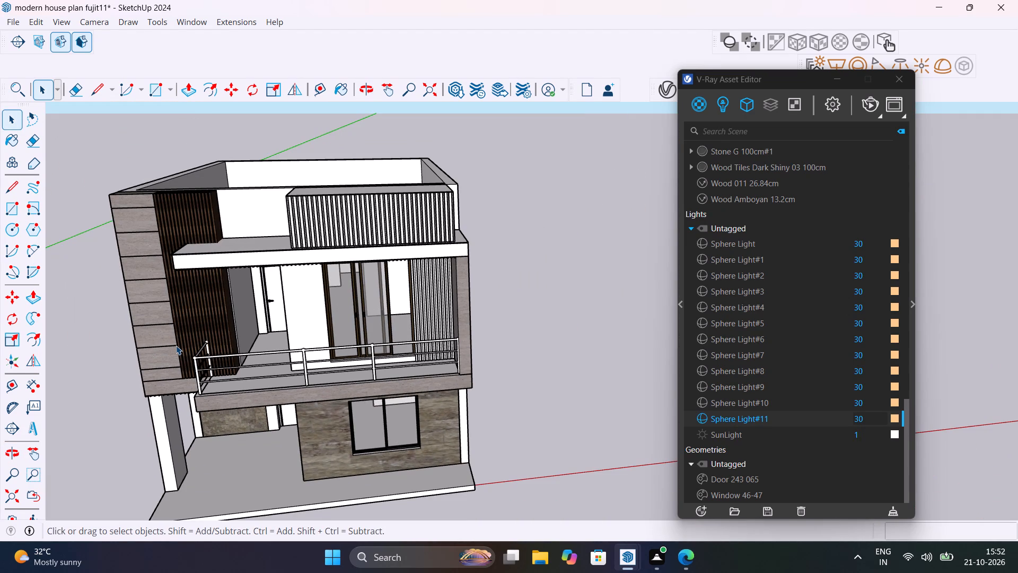
middle_click_drag(178, 327, 382, 302)
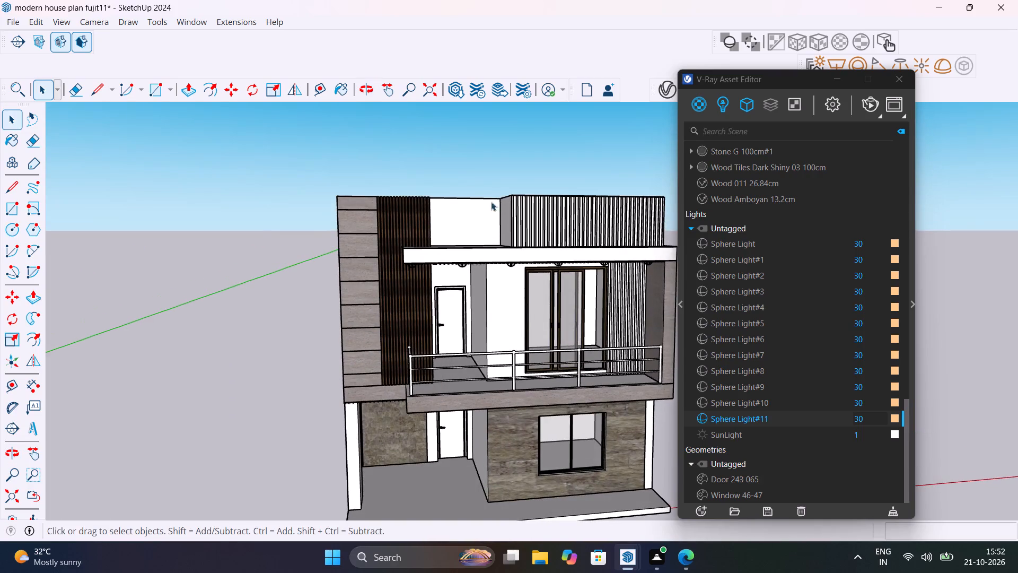
Clear the stone search in Chaos Cosmos and import the Lamp Wall Outdoor 94-02 from the downloaded assets.
left_click_drag(724, 80, 816, 95)
left_click(691, 95)
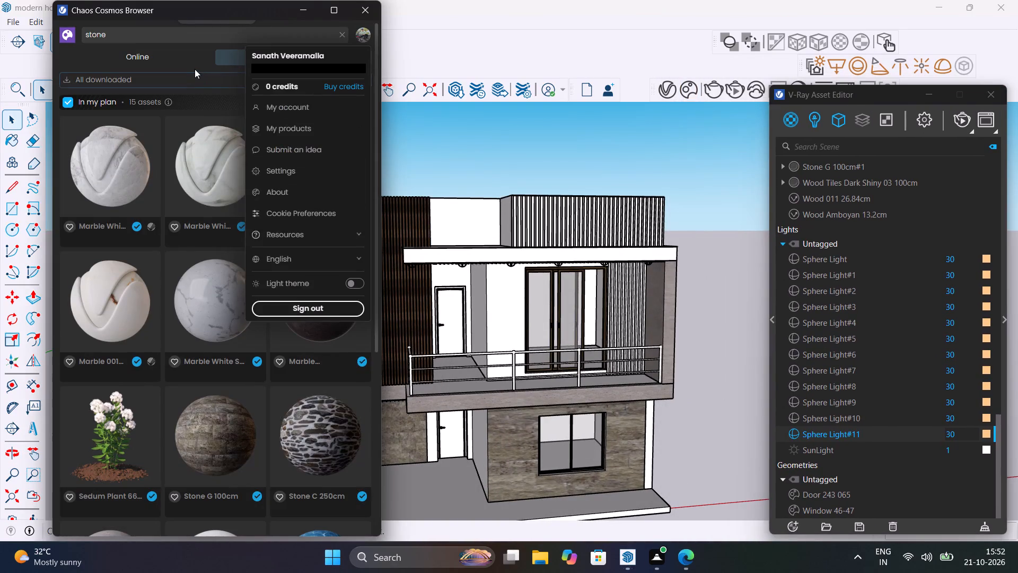
left_click(195, 69)
left_click(339, 37)
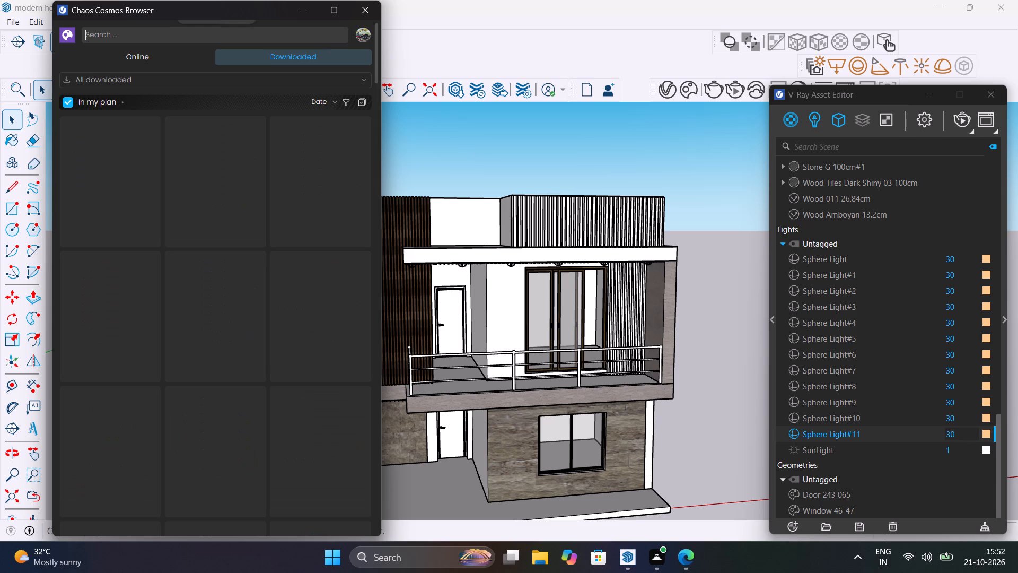
left_click(321, 54)
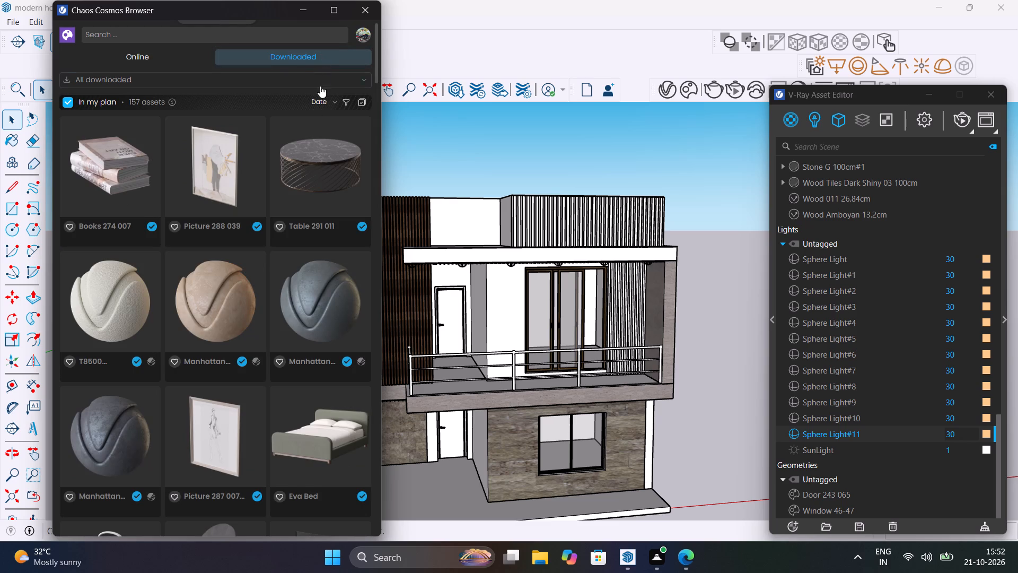
scroll(335, 210, "down", 10)
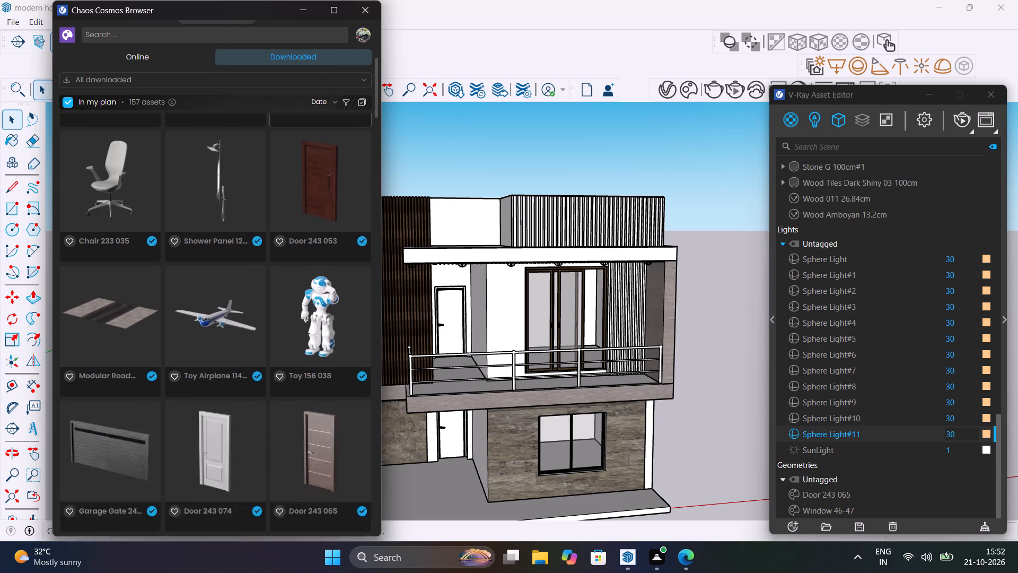
scroll(335, 210, "down", 11)
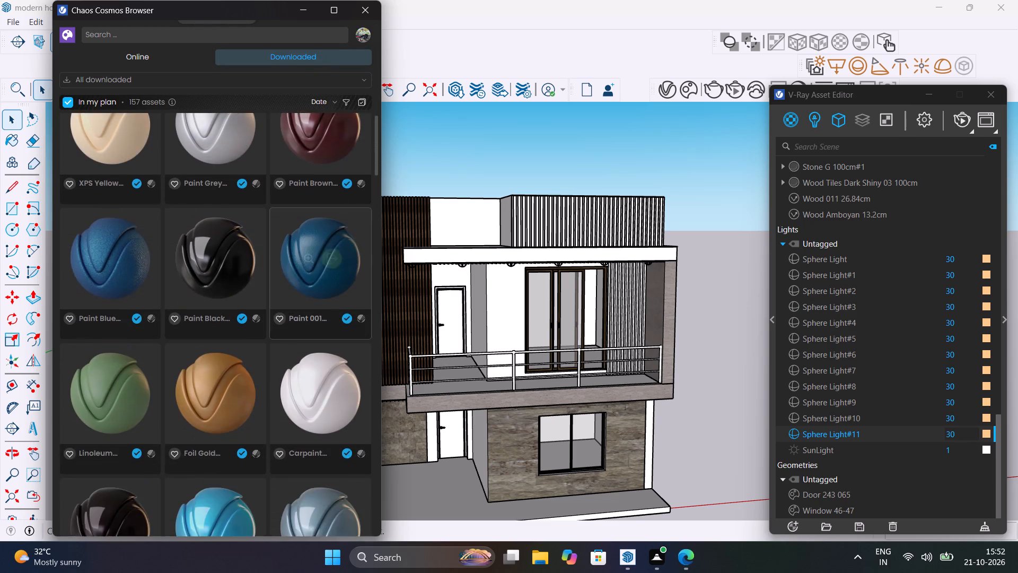
scroll(335, 210, "down", 8)
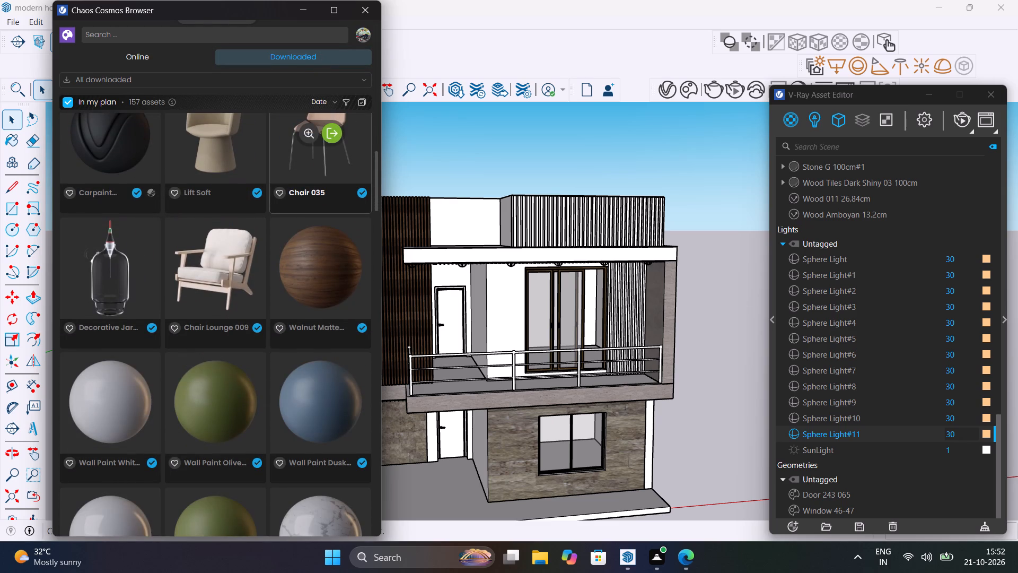
scroll(335, 210, "down", 7)
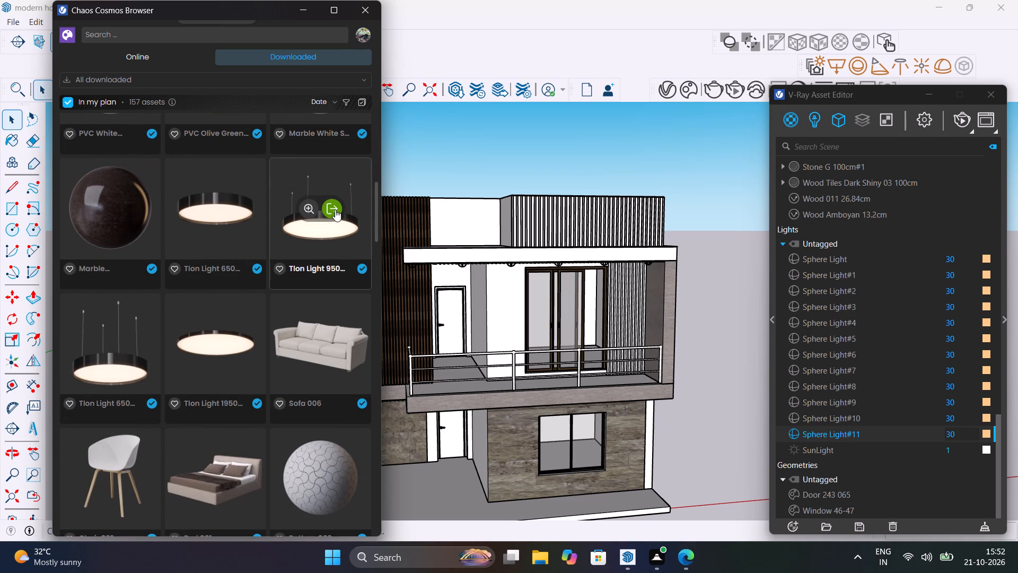
scroll(335, 210, "down", 5)
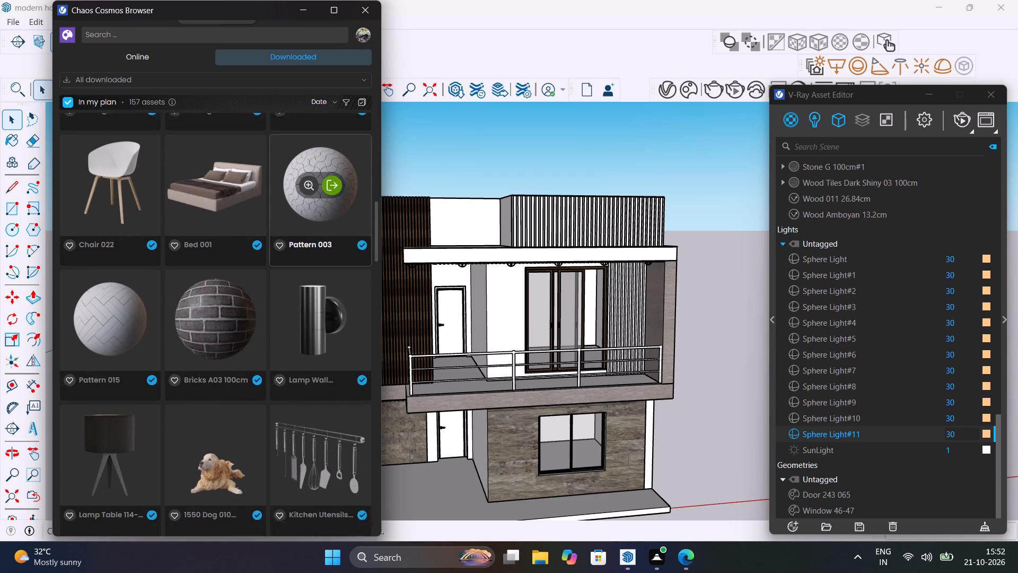
left_click(328, 281)
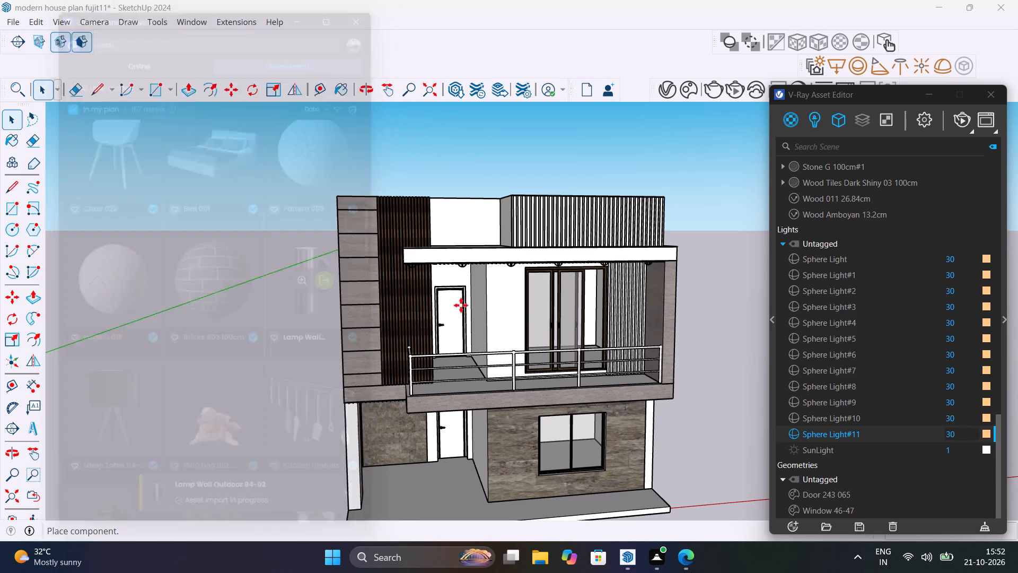
Place an outdoor wall lamp on the upper-floor stone panel cladding beside the wooden slats.
scroll(353, 298, "up", 12)
middle_click_drag(374, 293, 347, 287)
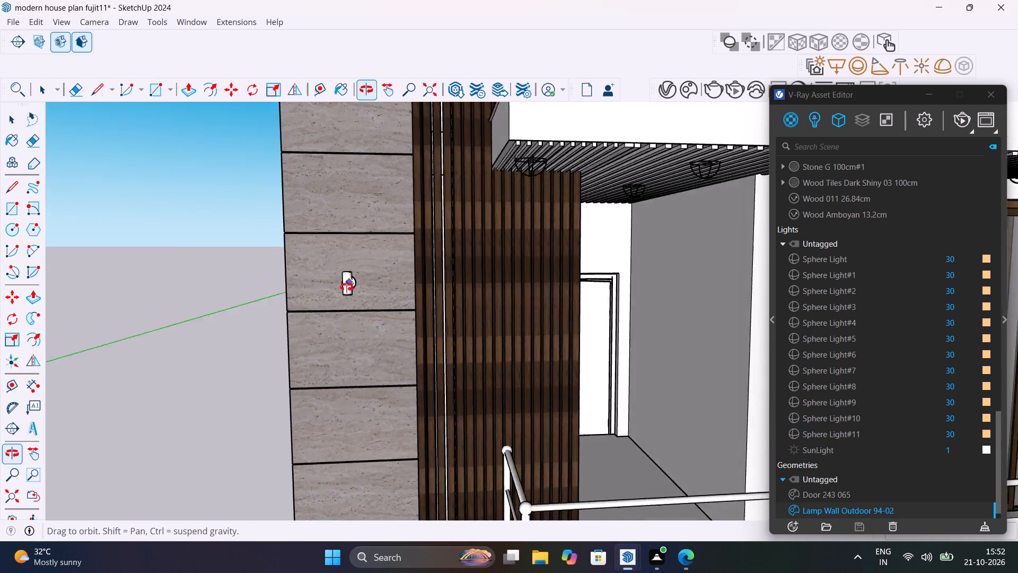
middle_click_drag(347, 287, 216, 296)
scroll(236, 284, "up", 11)
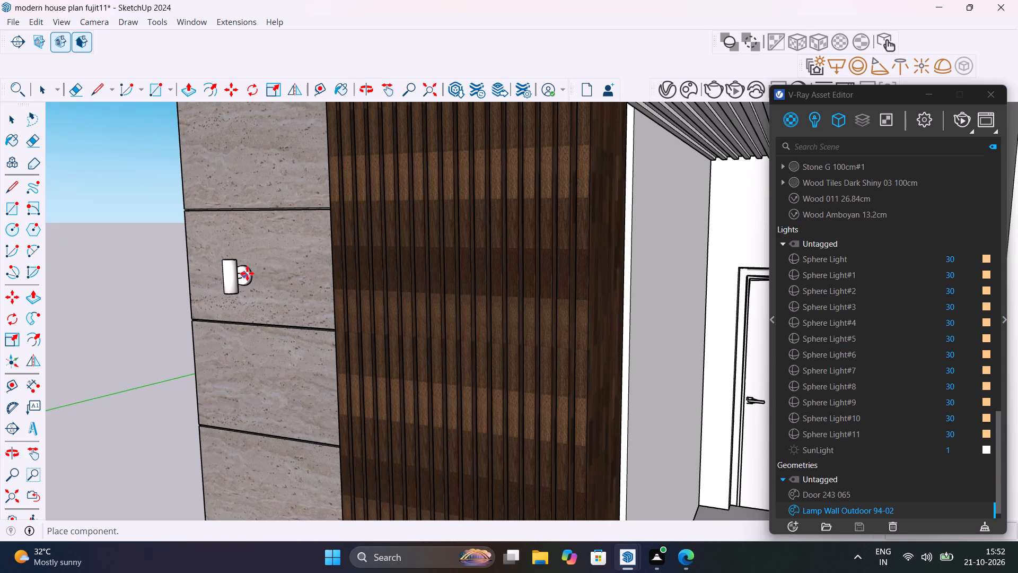
scroll(254, 256, "up", 11)
middle_click_drag(253, 250, 113, 244)
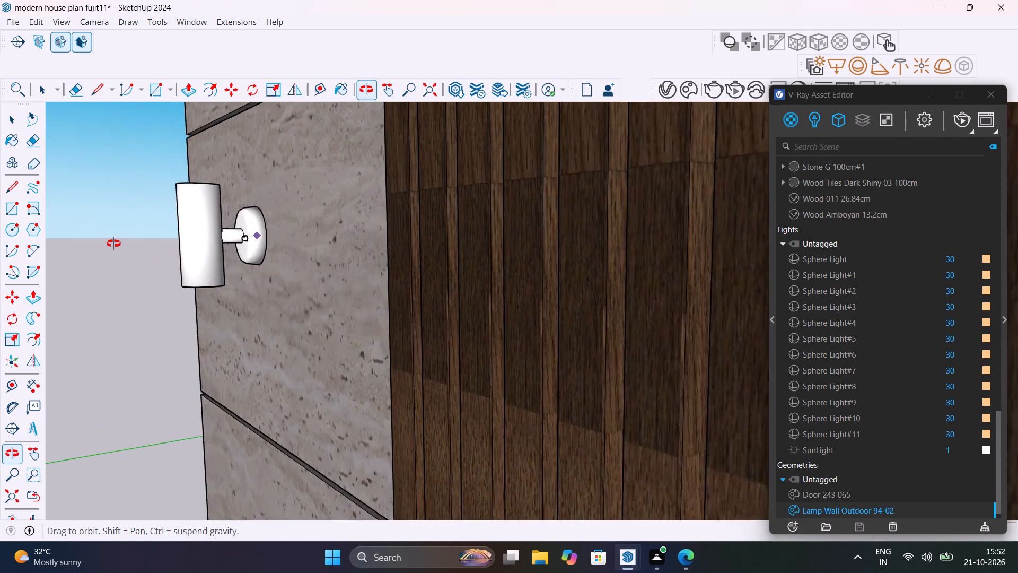
middle_click_drag(113, 244, 102, 245)
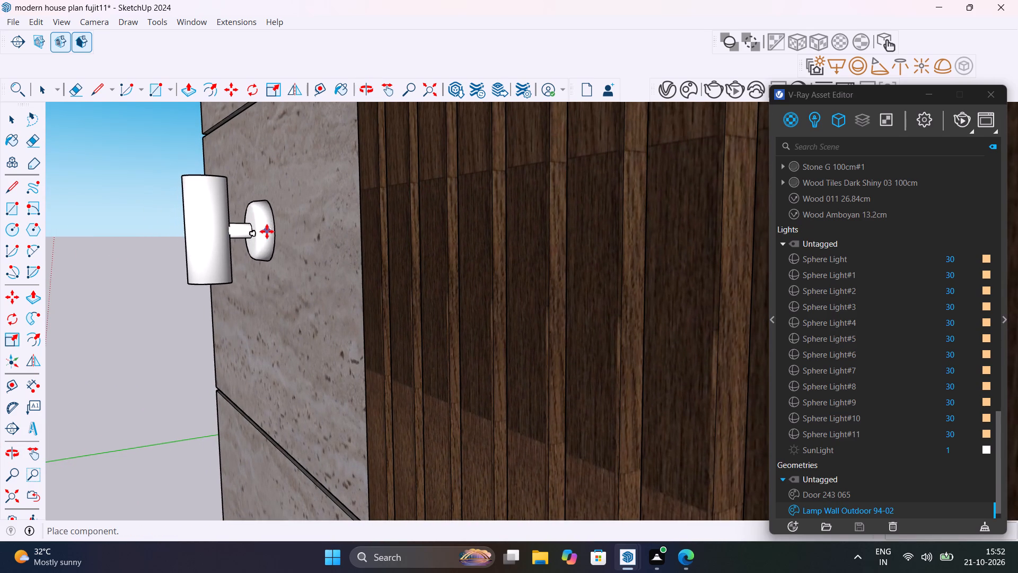
left_click(266, 230)
Place another outdoor wall lamp on the rear stone-clad wall of the ground-floor porch.
scroll(168, 276, "down", 20)
scroll(168, 276, "down", 2)
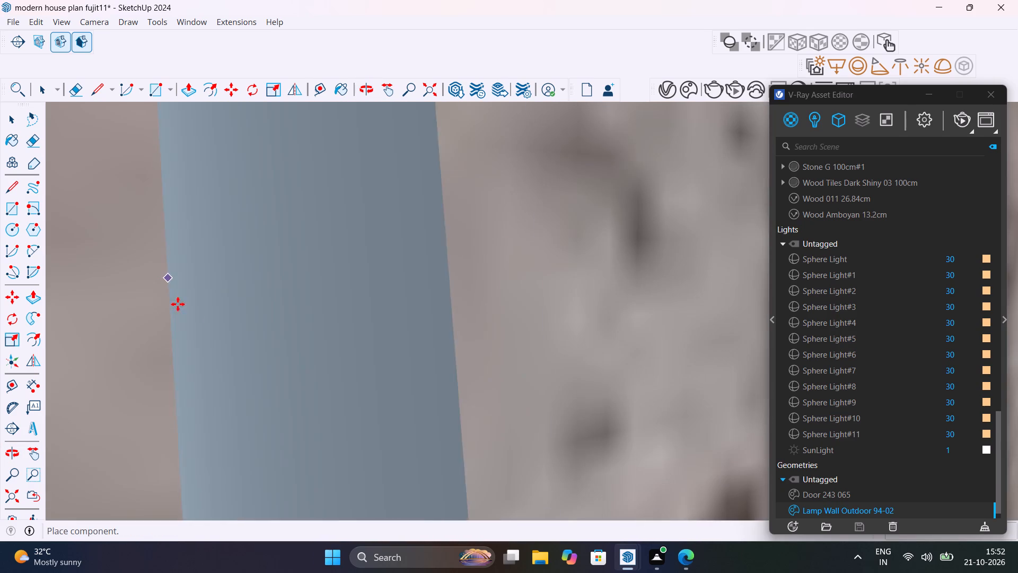
scroll(193, 320, "down", 1)
left_click(6, 494)
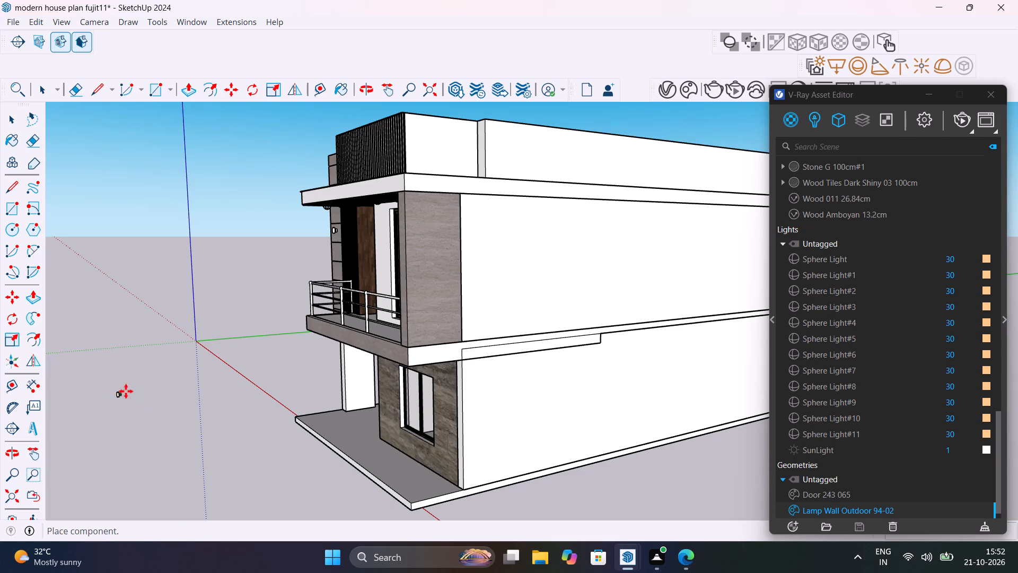
scroll(313, 374, "up", 5)
middle_click_drag(344, 374, 502, 367)
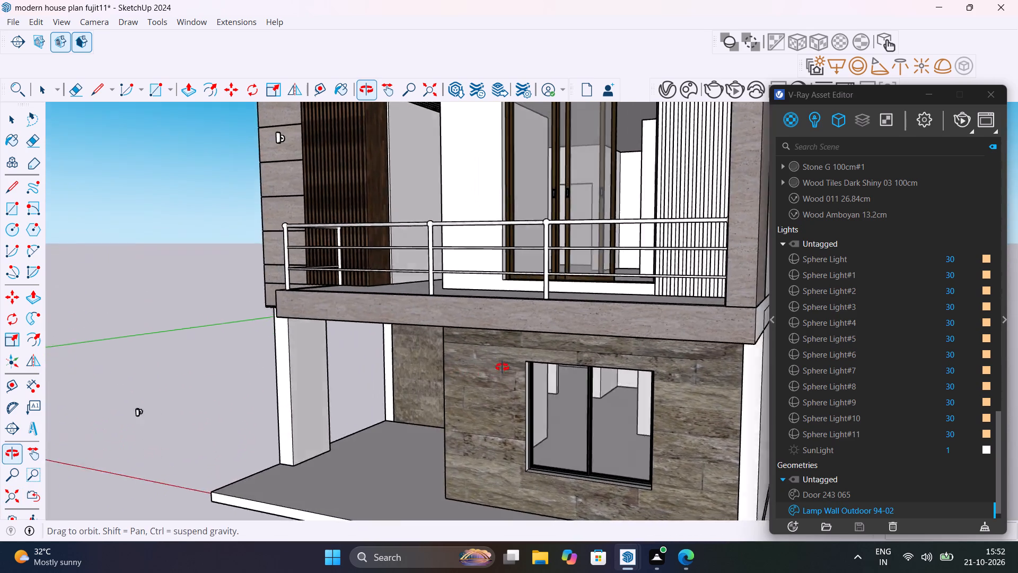
middle_click_drag(502, 367, 530, 364)
scroll(457, 340, "down", 6)
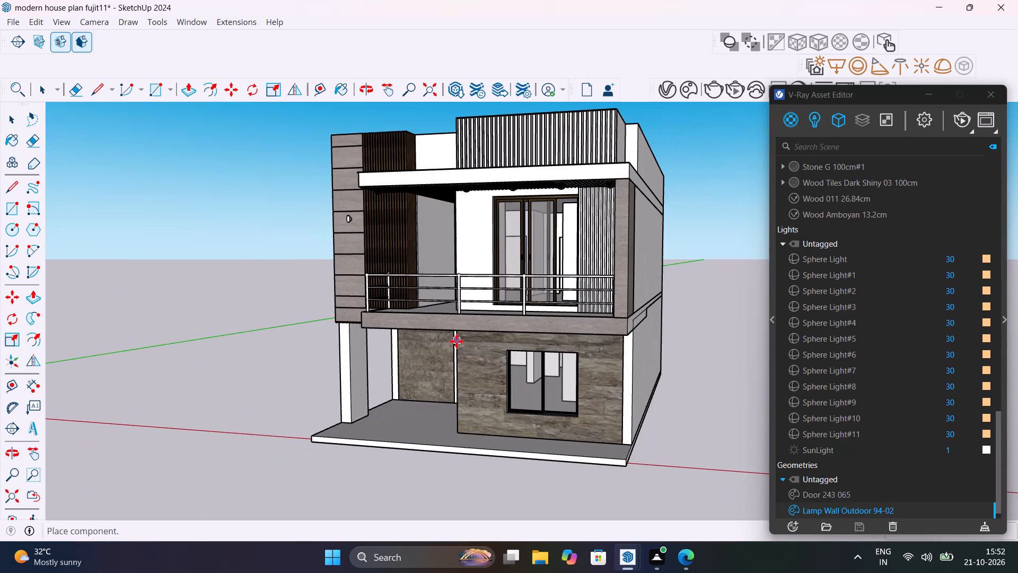
scroll(413, 352, "up", 8)
middle_click_drag(443, 357, 423, 347)
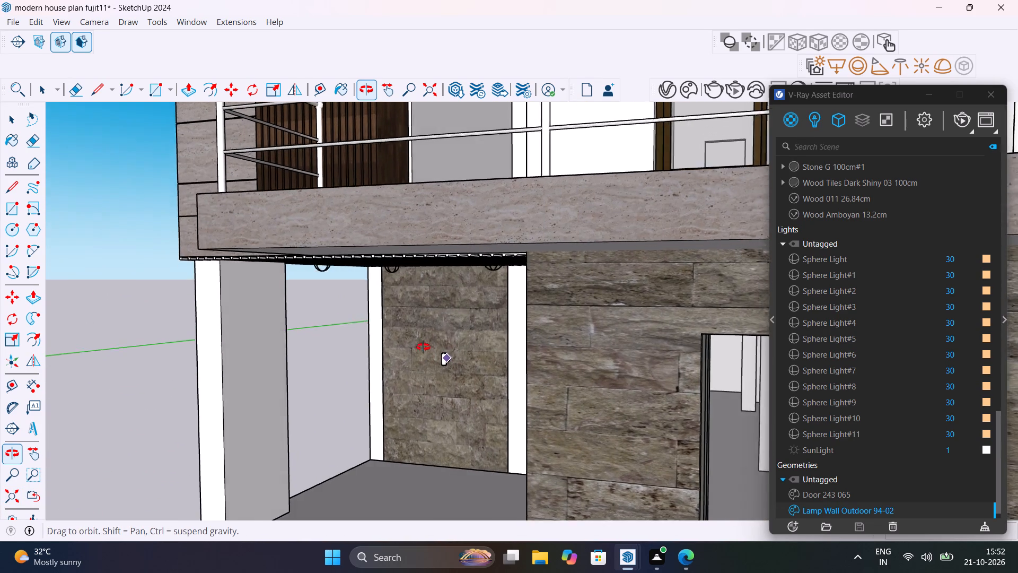
middle_click_drag(423, 347, 397, 324)
scroll(457, 344, "up", 4)
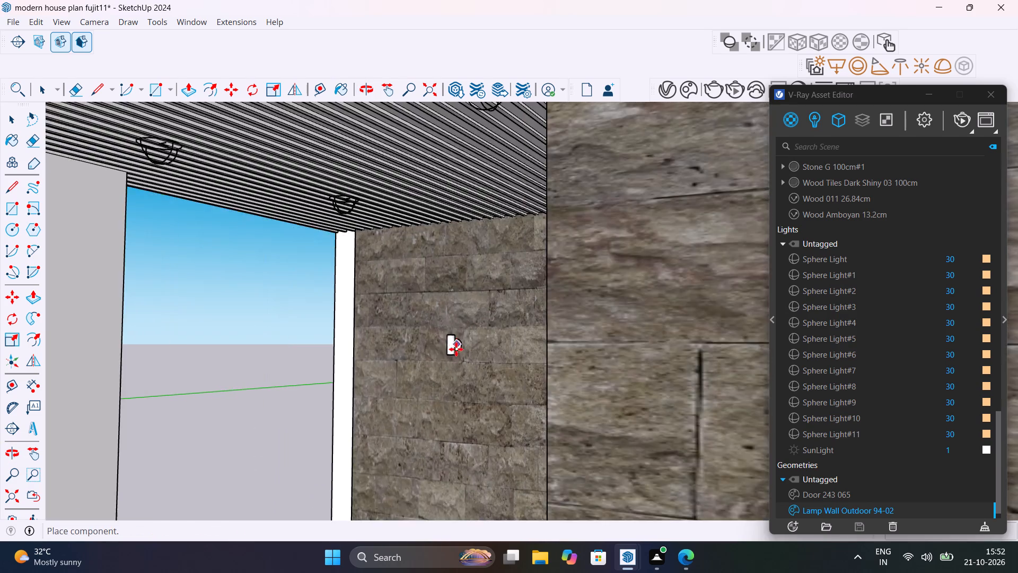
scroll(456, 349, "up", 6)
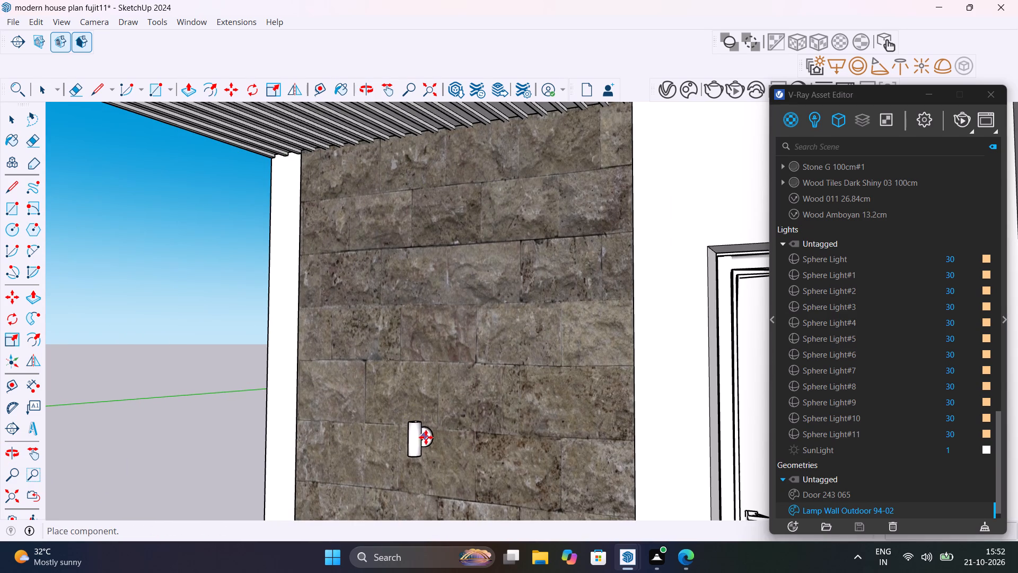
left_click(436, 434)
Place another outdoor wall lamp on the white balcony wall beside the sliding glass door.
scroll(413, 416, "down", 9)
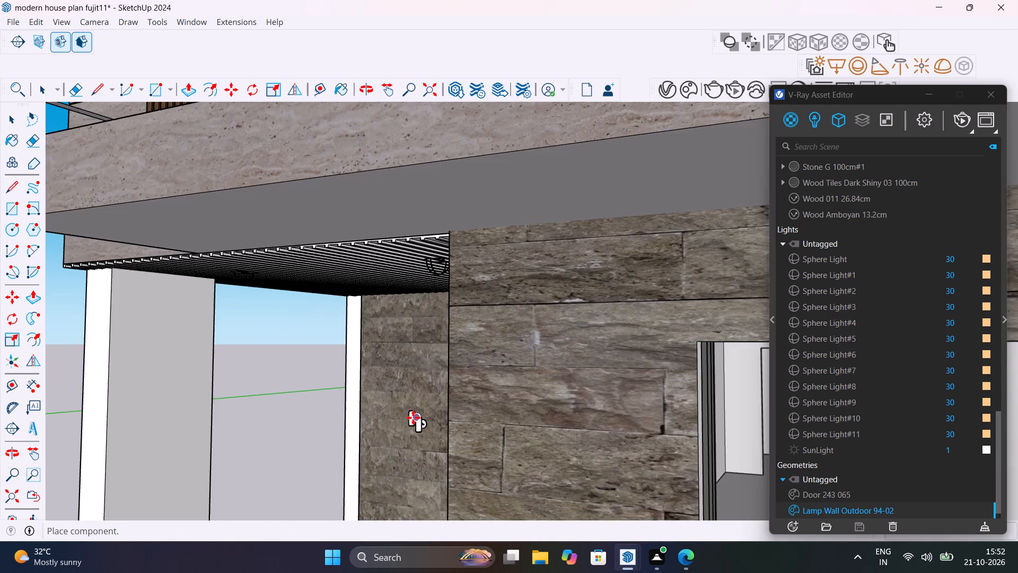
scroll(413, 416, "down", 6)
scroll(460, 428, "down", 8)
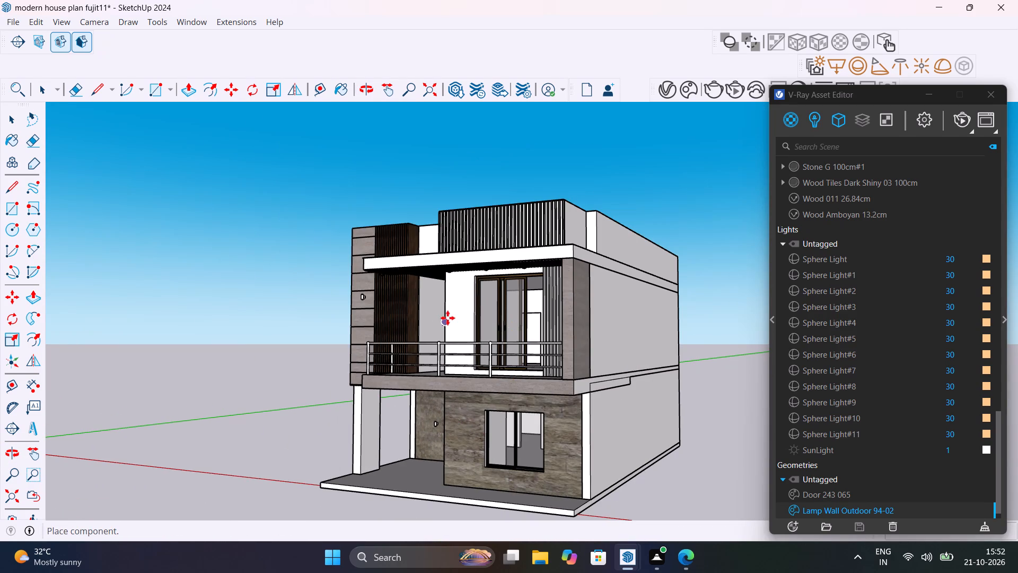
scroll(447, 318, "up", 20)
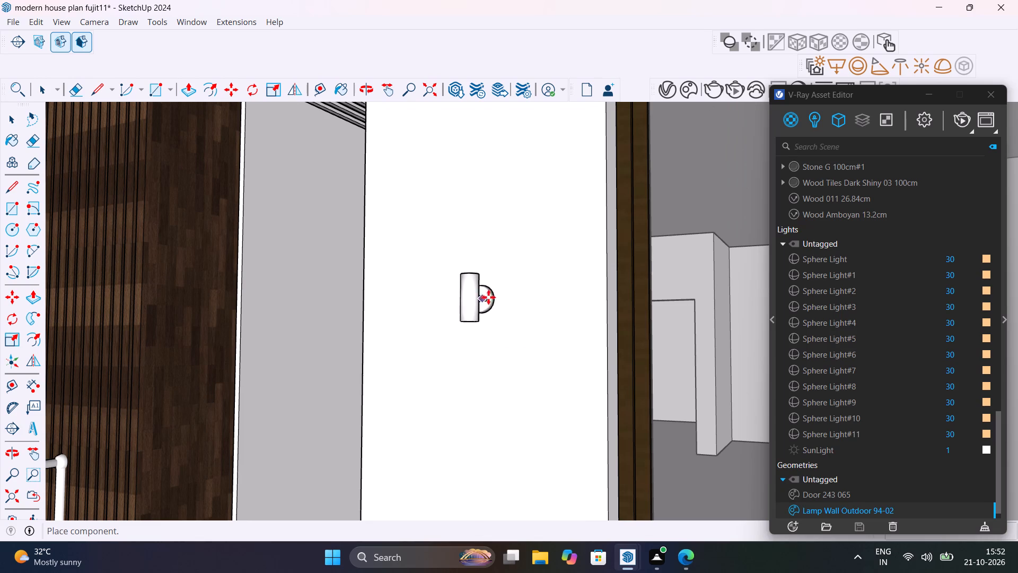
left_click(486, 284)
scroll(448, 346, "down", 7)
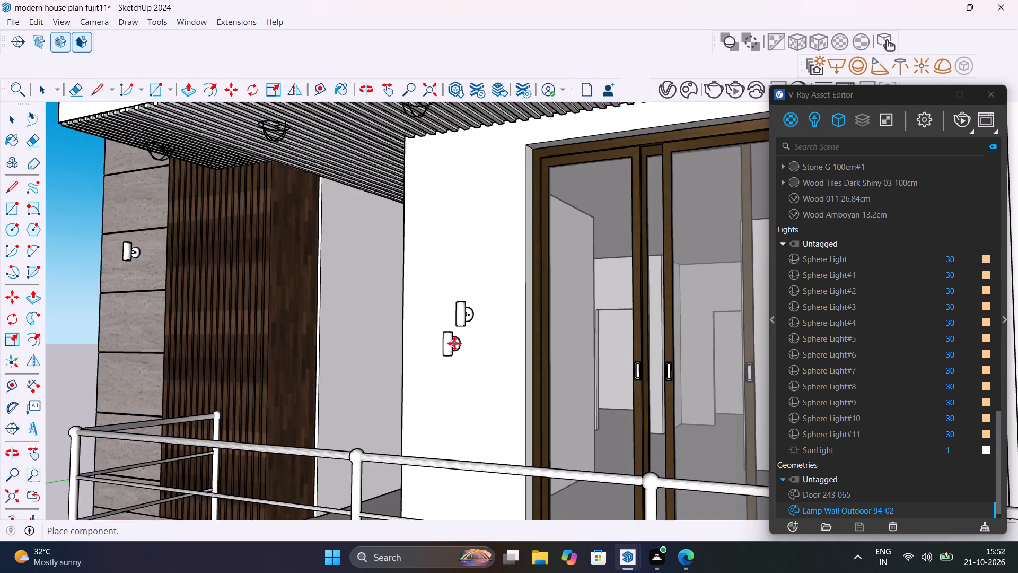
Finish placing wall lamps and close the Chaos Cosmos browser.
scroll(454, 343, "down", 16)
key("space")
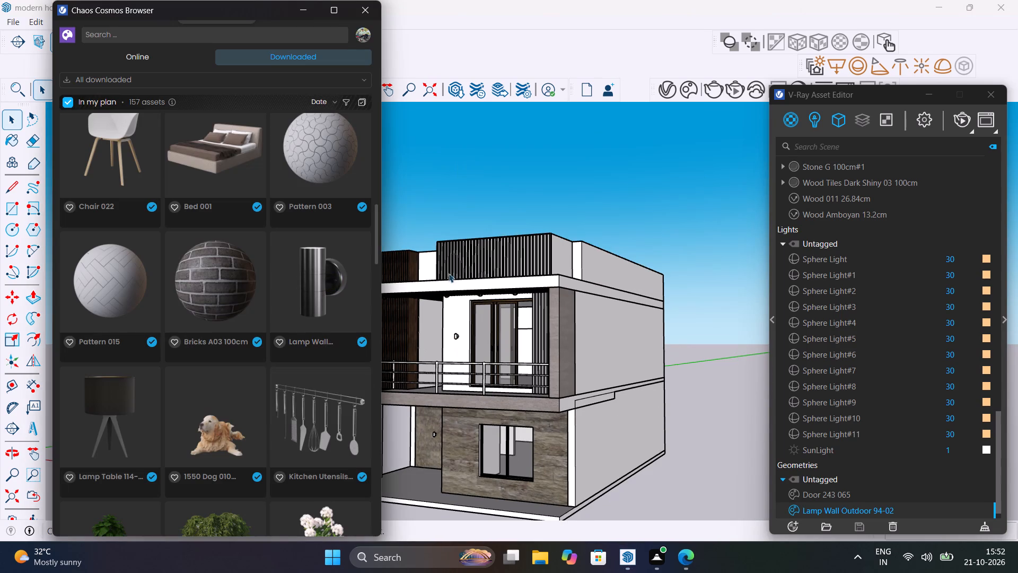
left_click(363, 4)
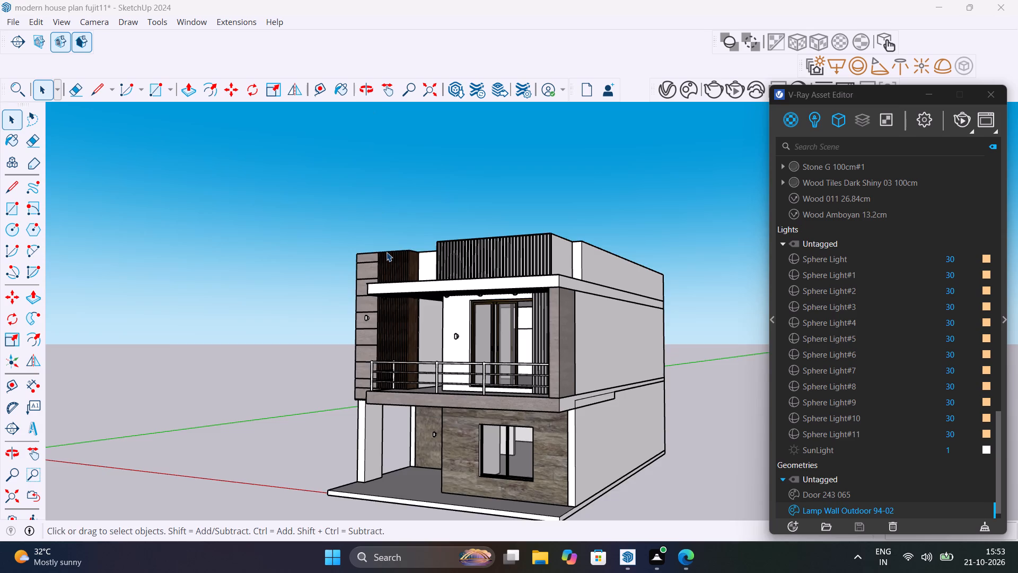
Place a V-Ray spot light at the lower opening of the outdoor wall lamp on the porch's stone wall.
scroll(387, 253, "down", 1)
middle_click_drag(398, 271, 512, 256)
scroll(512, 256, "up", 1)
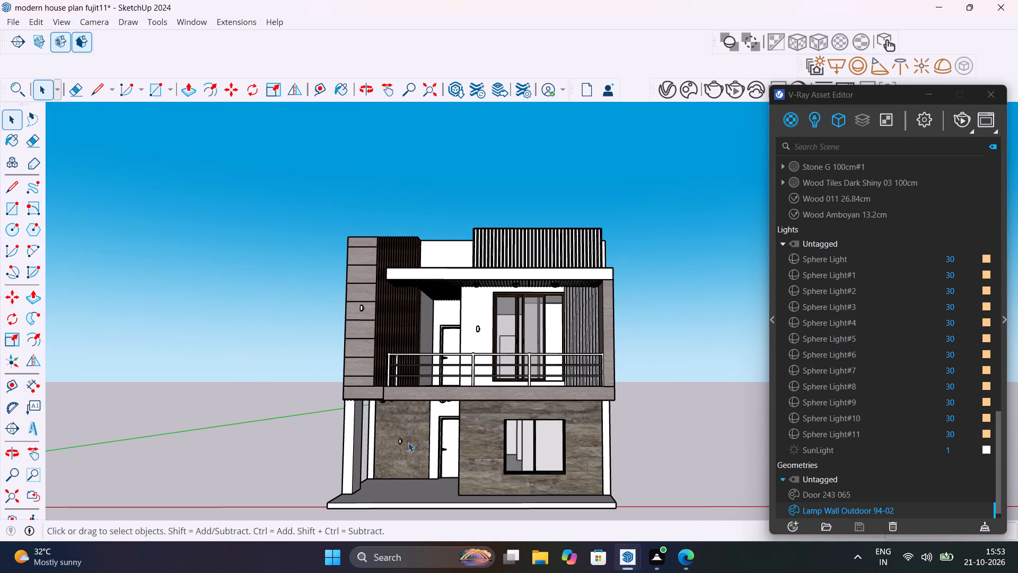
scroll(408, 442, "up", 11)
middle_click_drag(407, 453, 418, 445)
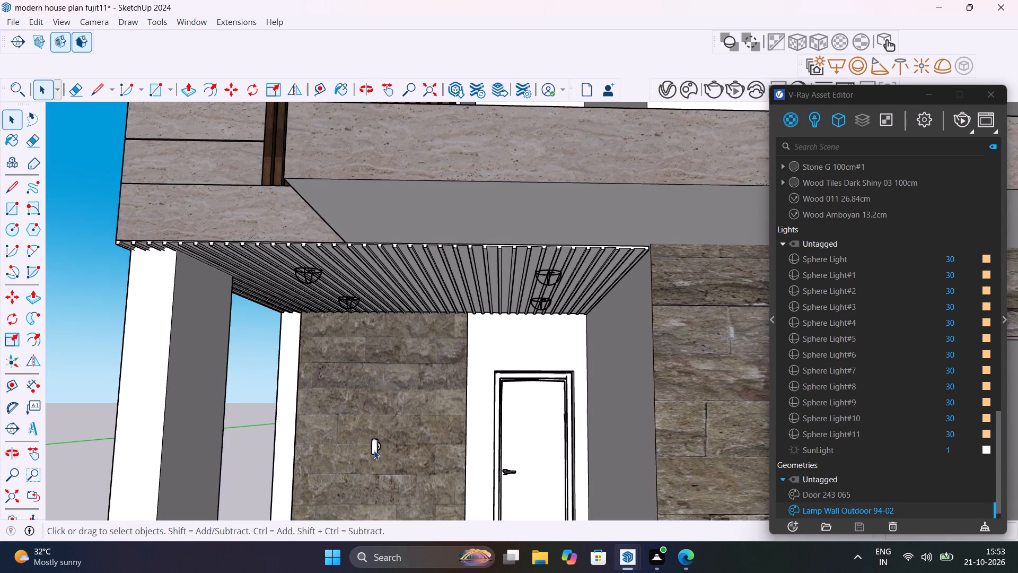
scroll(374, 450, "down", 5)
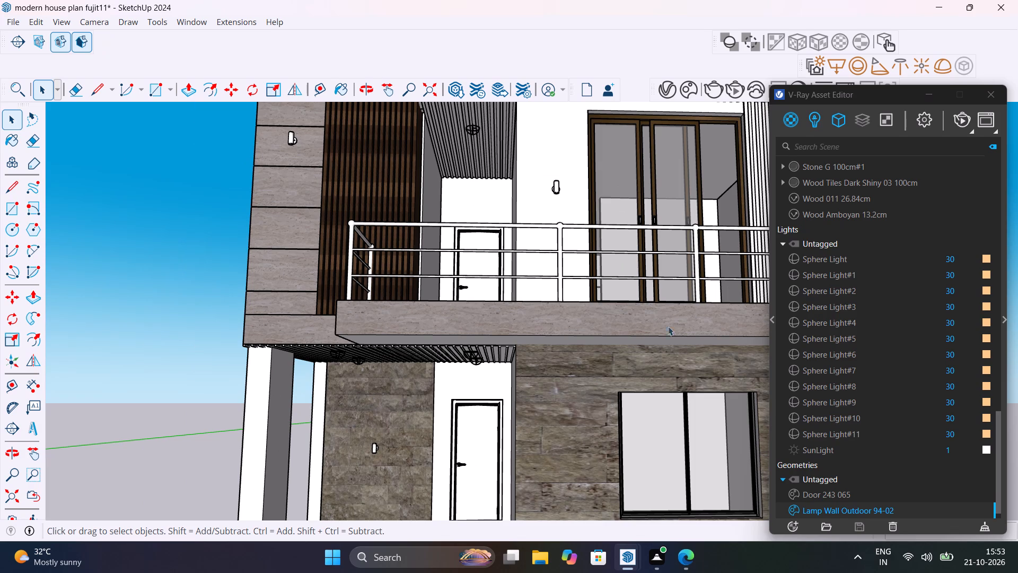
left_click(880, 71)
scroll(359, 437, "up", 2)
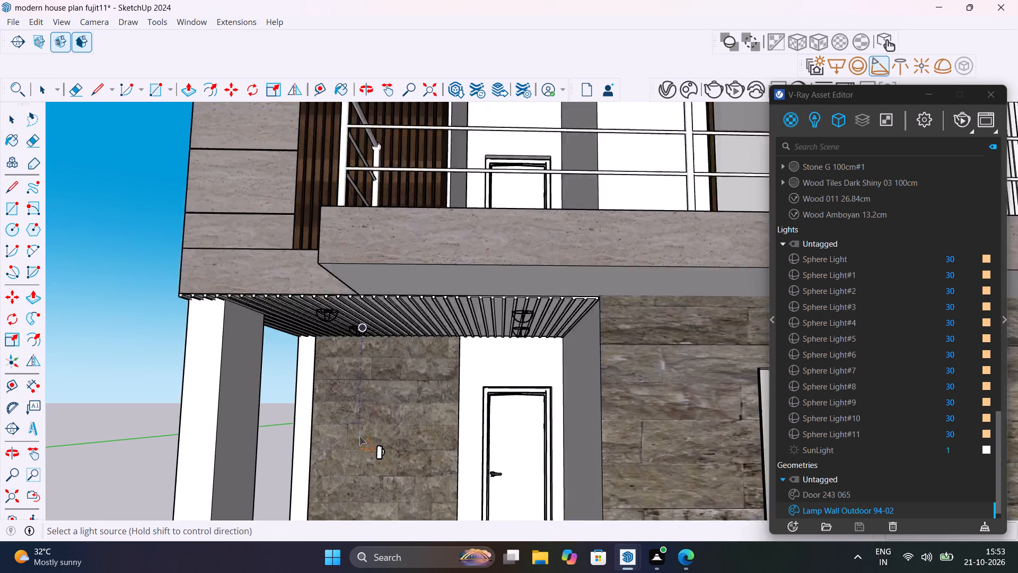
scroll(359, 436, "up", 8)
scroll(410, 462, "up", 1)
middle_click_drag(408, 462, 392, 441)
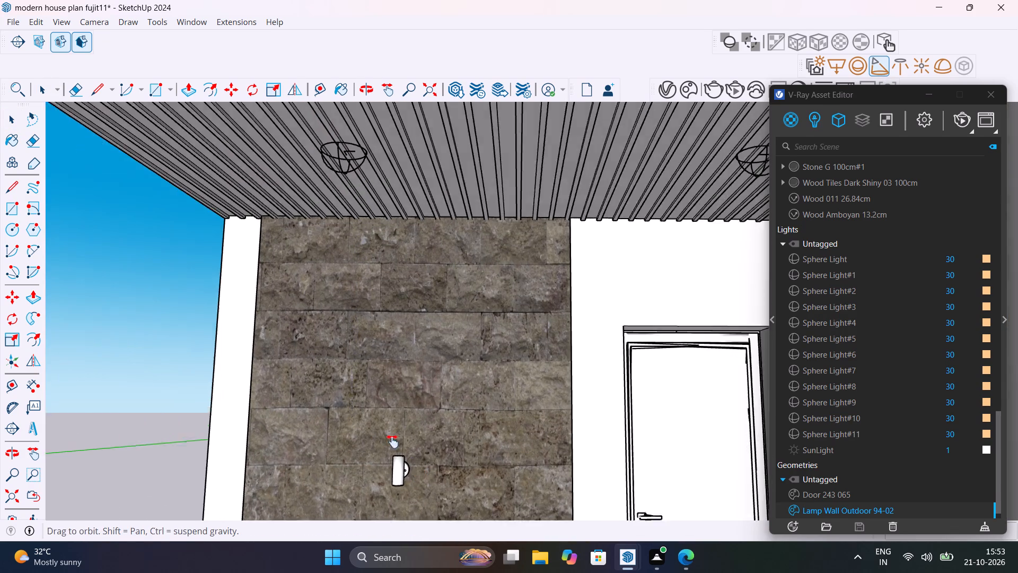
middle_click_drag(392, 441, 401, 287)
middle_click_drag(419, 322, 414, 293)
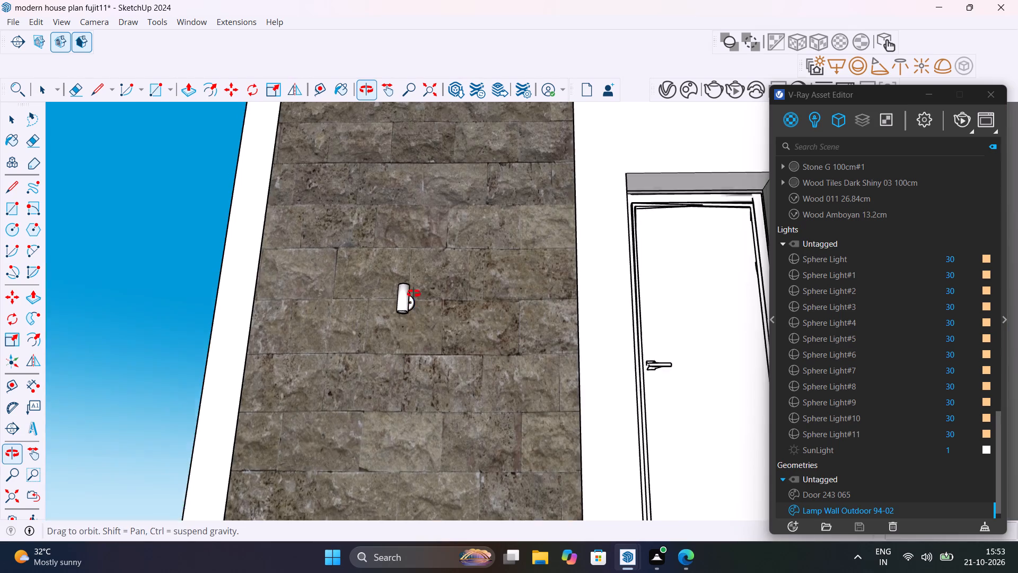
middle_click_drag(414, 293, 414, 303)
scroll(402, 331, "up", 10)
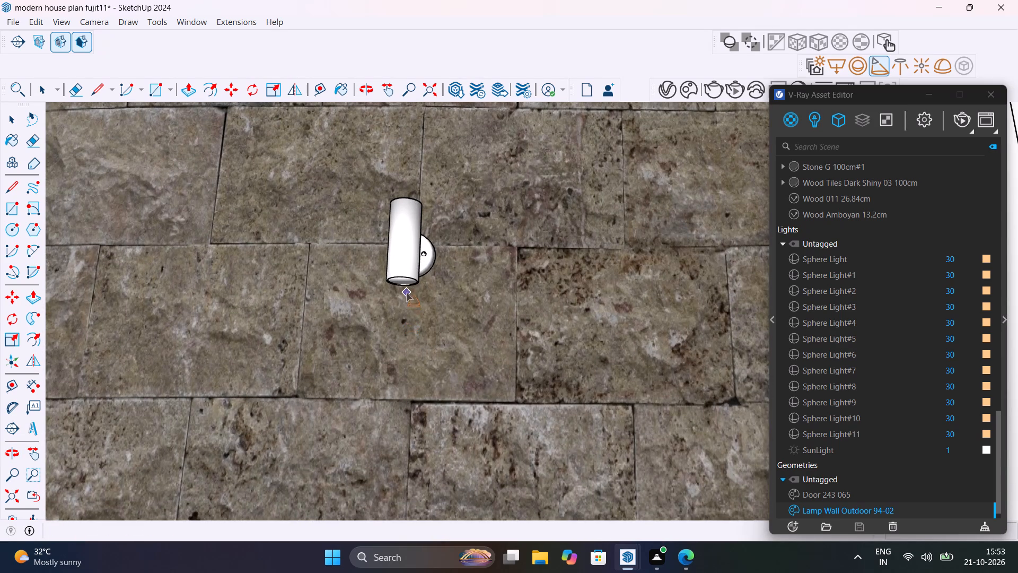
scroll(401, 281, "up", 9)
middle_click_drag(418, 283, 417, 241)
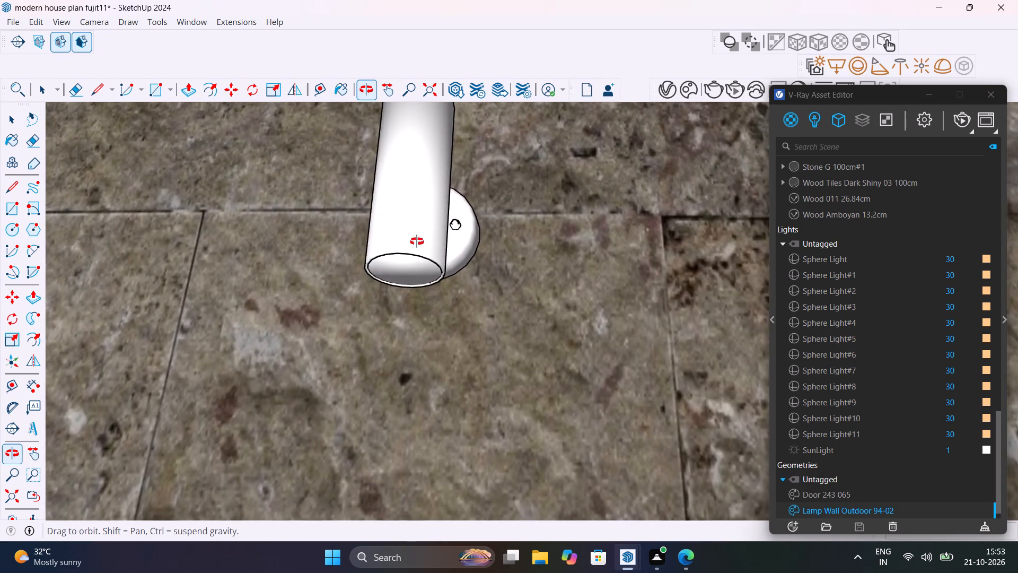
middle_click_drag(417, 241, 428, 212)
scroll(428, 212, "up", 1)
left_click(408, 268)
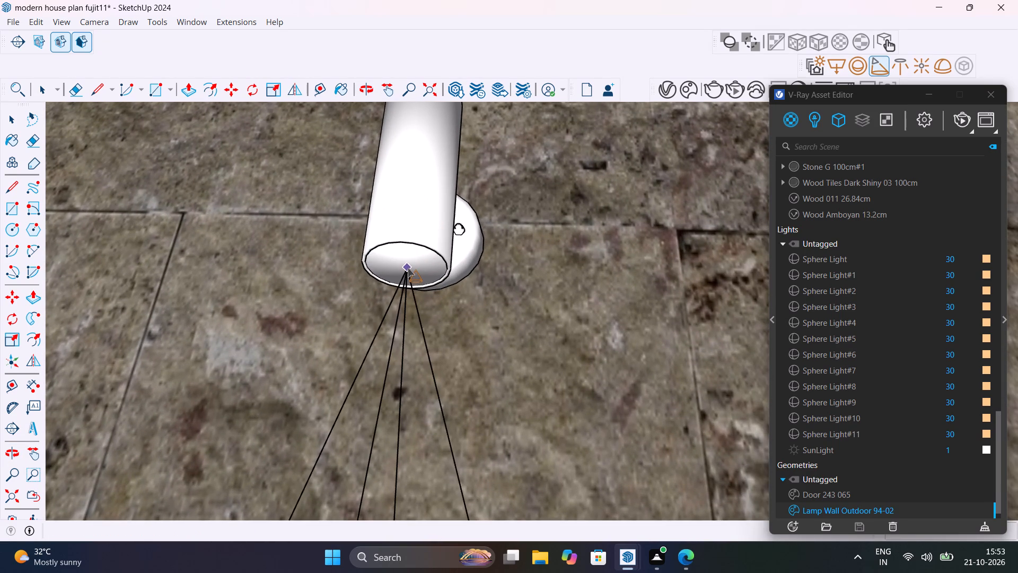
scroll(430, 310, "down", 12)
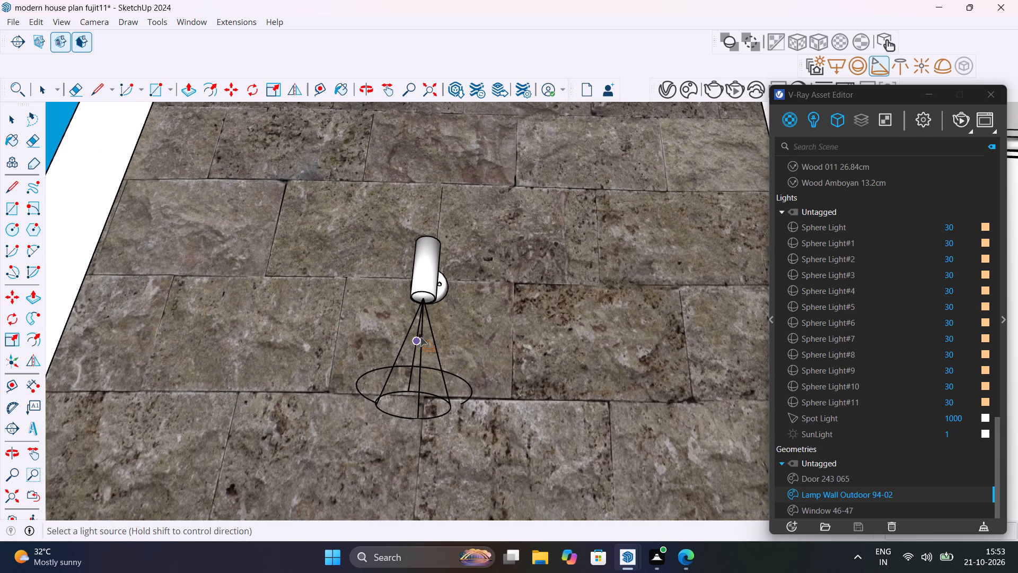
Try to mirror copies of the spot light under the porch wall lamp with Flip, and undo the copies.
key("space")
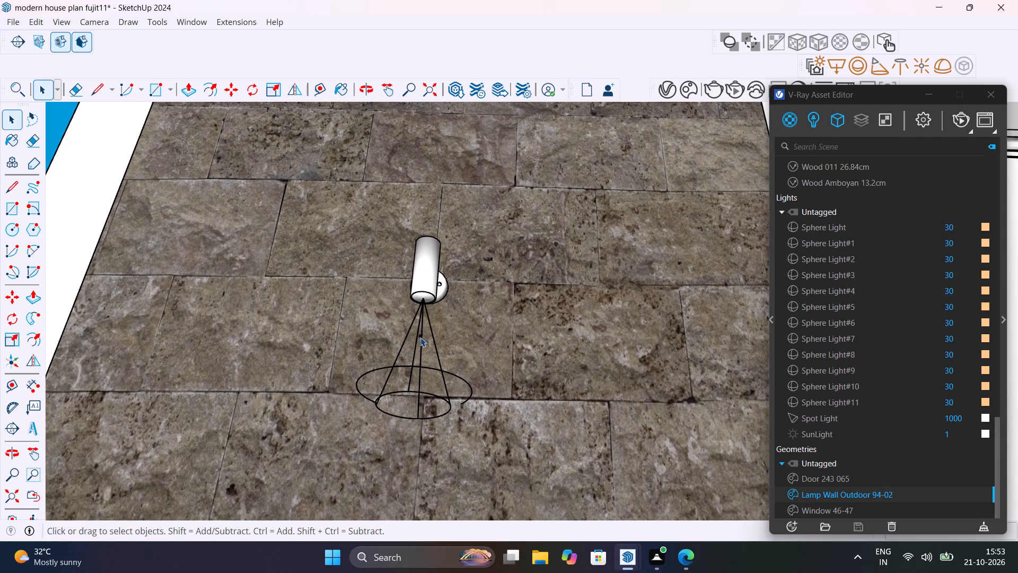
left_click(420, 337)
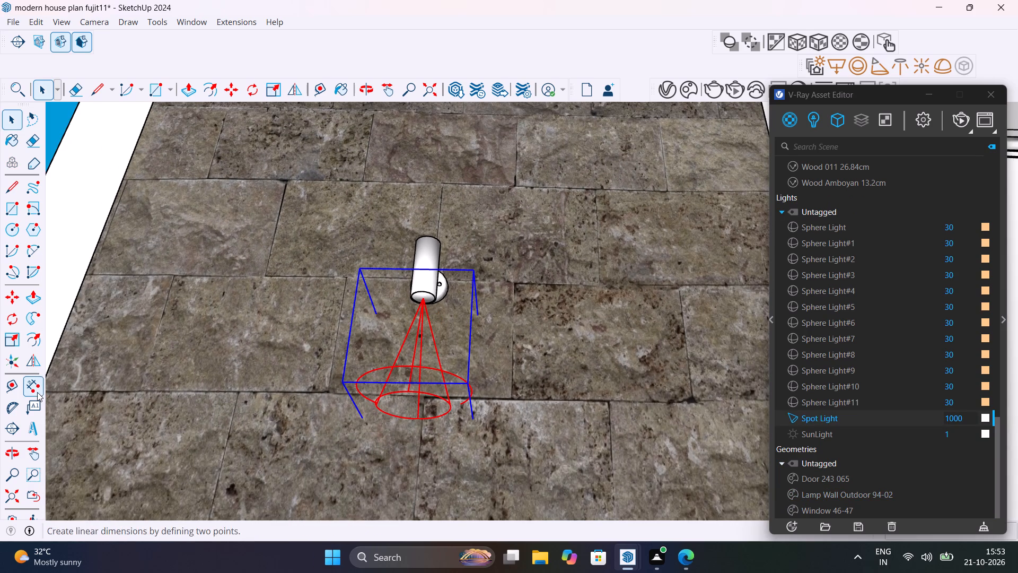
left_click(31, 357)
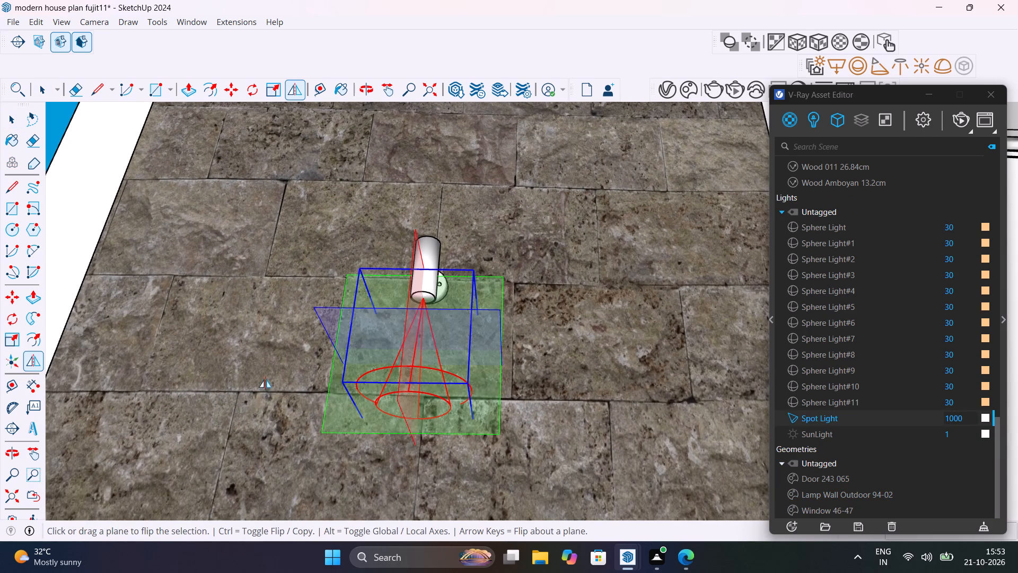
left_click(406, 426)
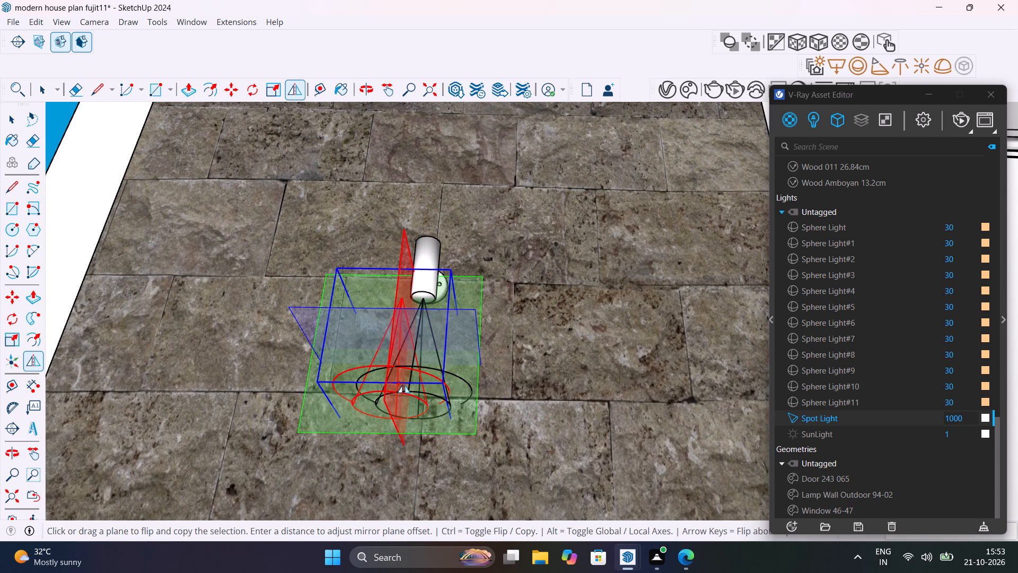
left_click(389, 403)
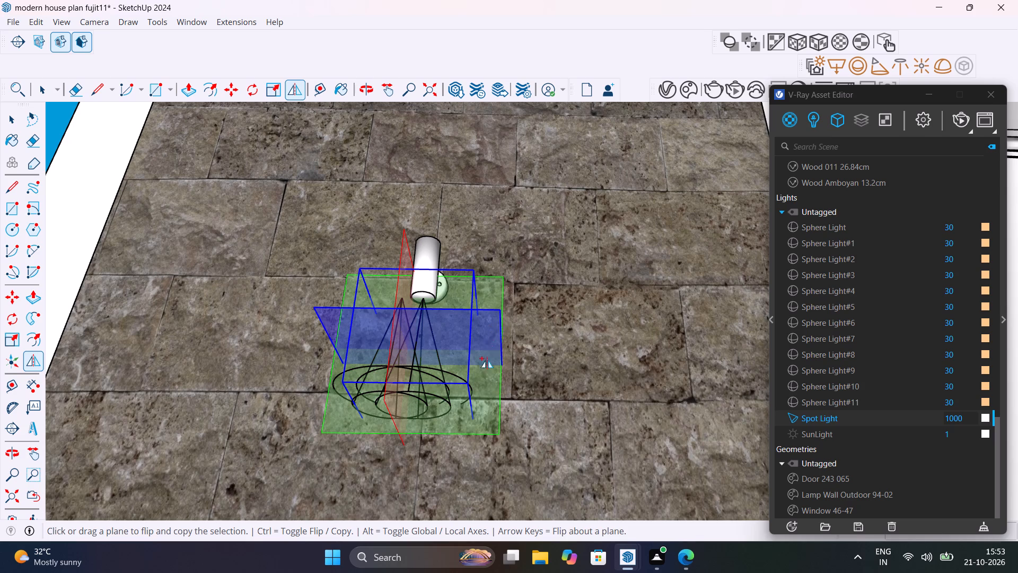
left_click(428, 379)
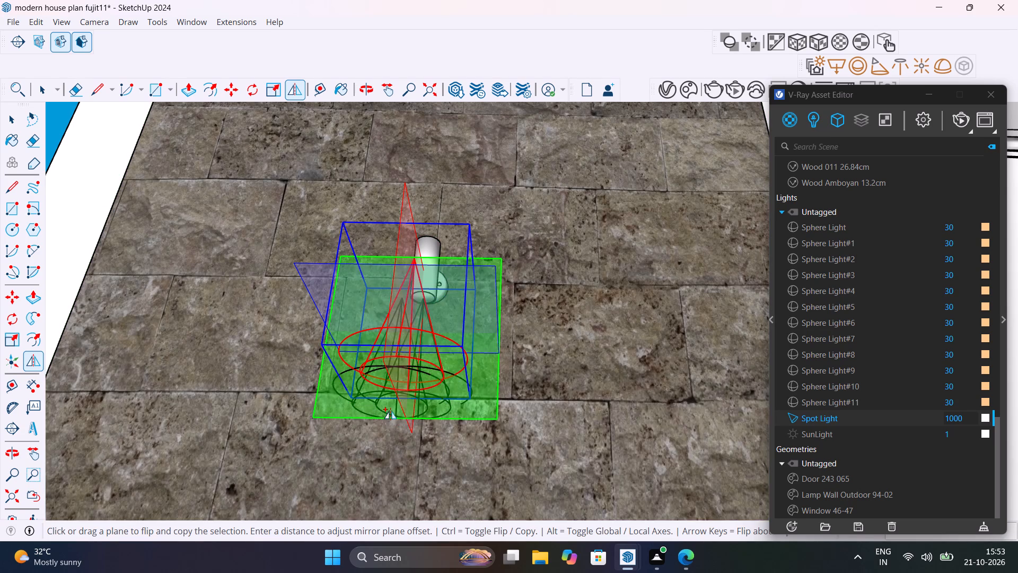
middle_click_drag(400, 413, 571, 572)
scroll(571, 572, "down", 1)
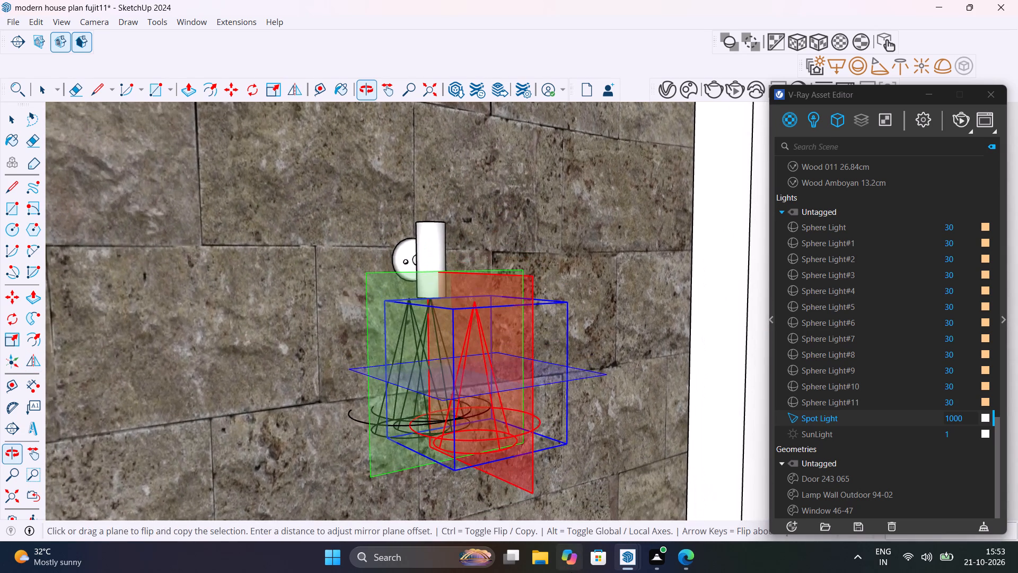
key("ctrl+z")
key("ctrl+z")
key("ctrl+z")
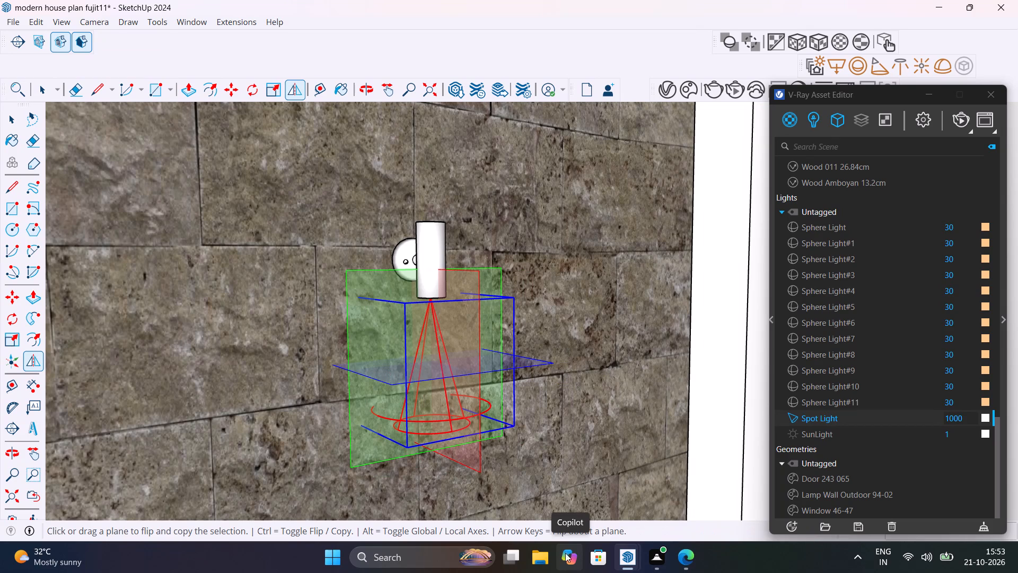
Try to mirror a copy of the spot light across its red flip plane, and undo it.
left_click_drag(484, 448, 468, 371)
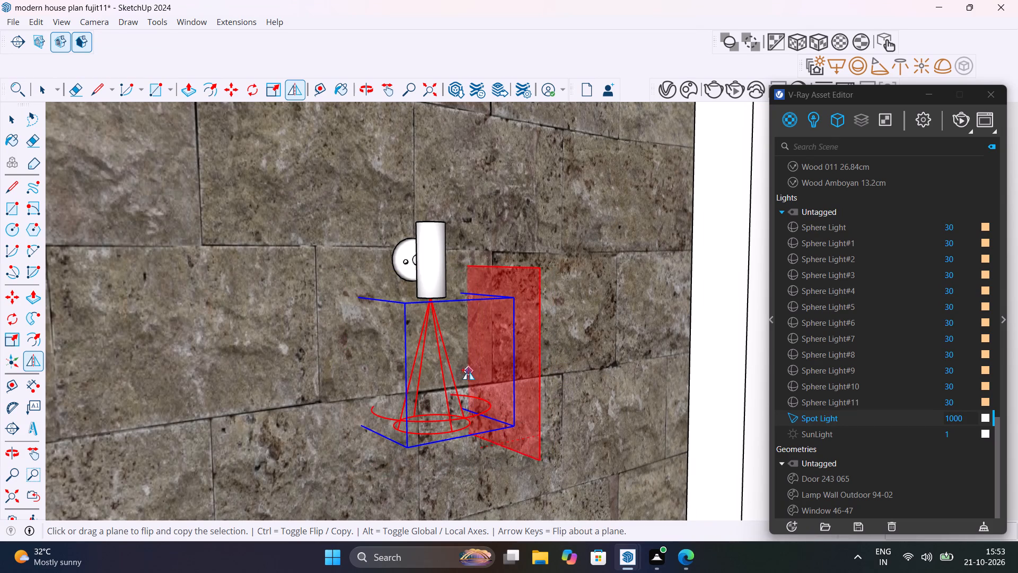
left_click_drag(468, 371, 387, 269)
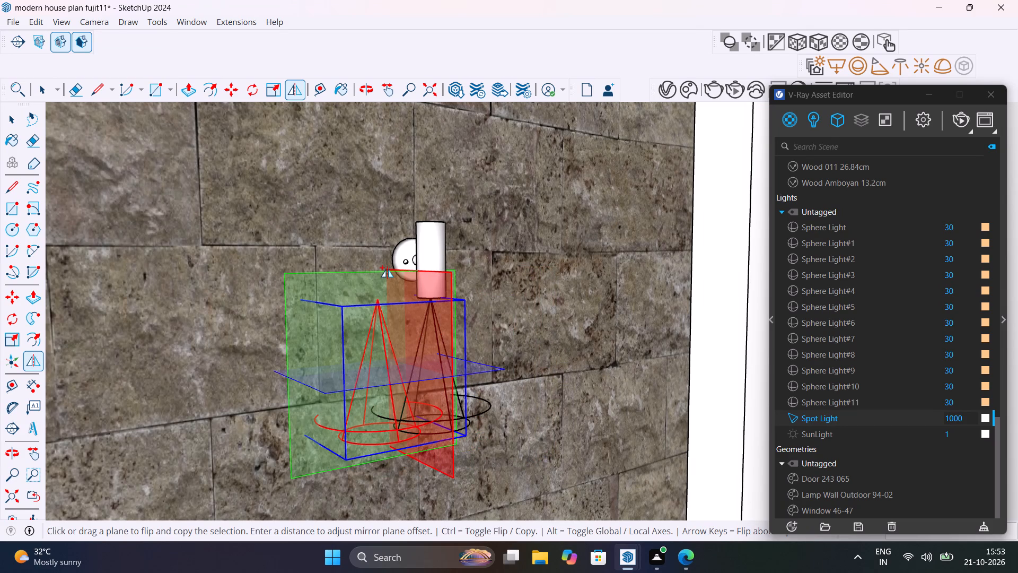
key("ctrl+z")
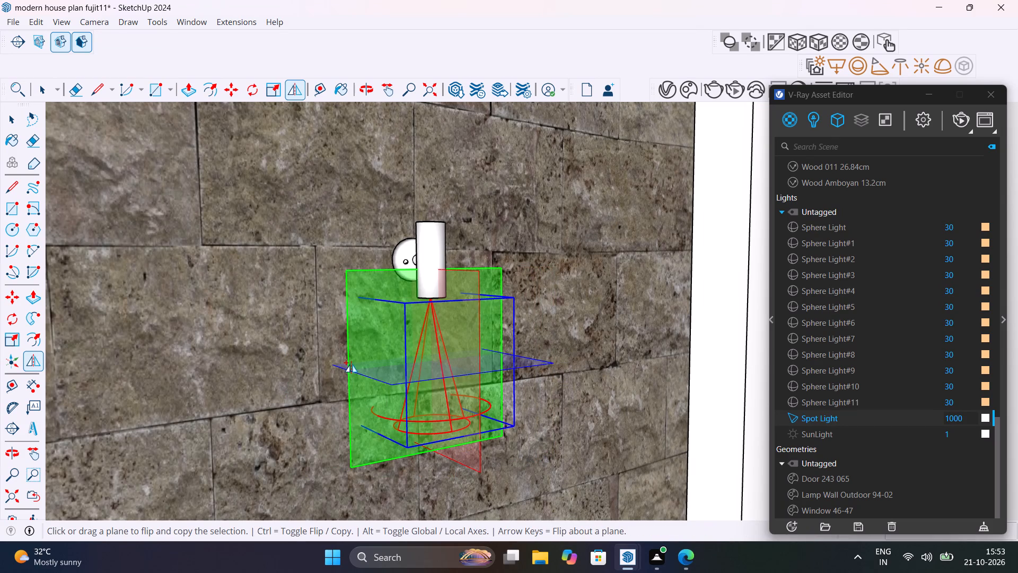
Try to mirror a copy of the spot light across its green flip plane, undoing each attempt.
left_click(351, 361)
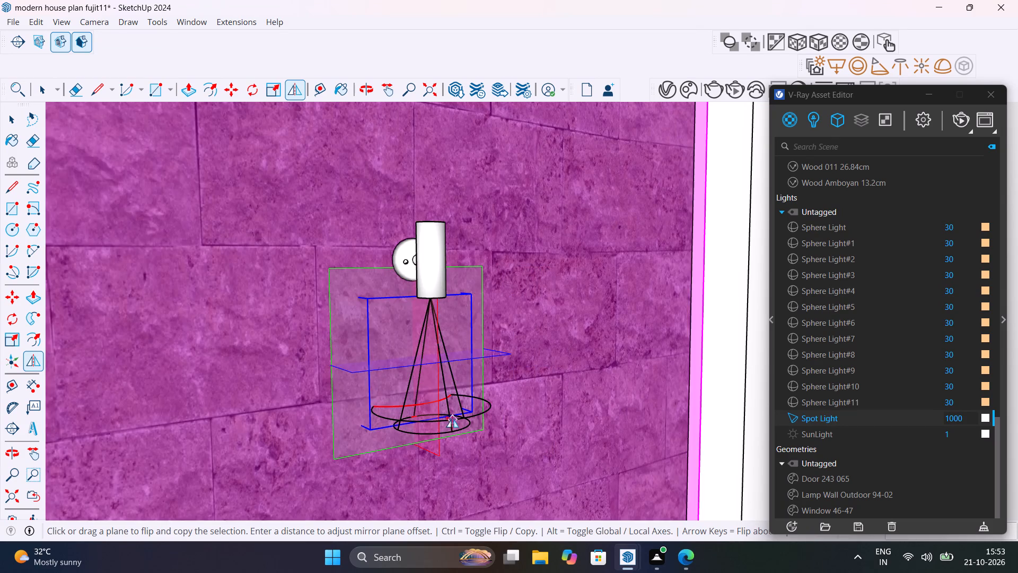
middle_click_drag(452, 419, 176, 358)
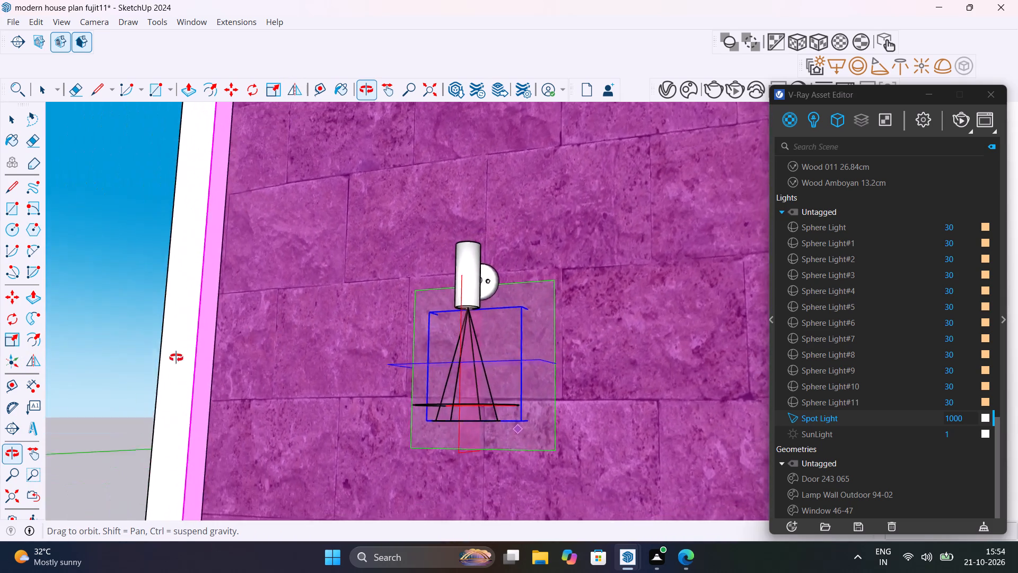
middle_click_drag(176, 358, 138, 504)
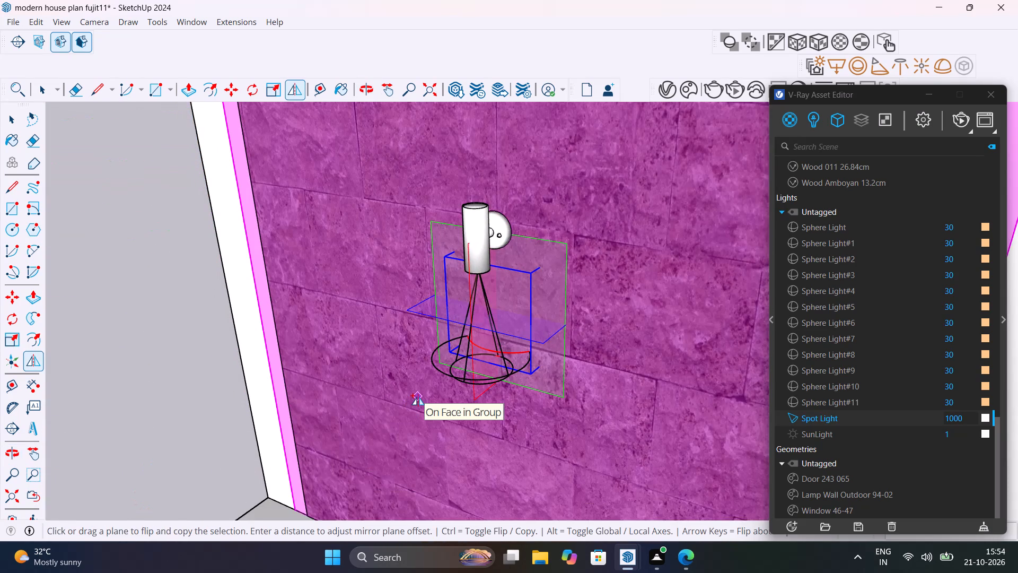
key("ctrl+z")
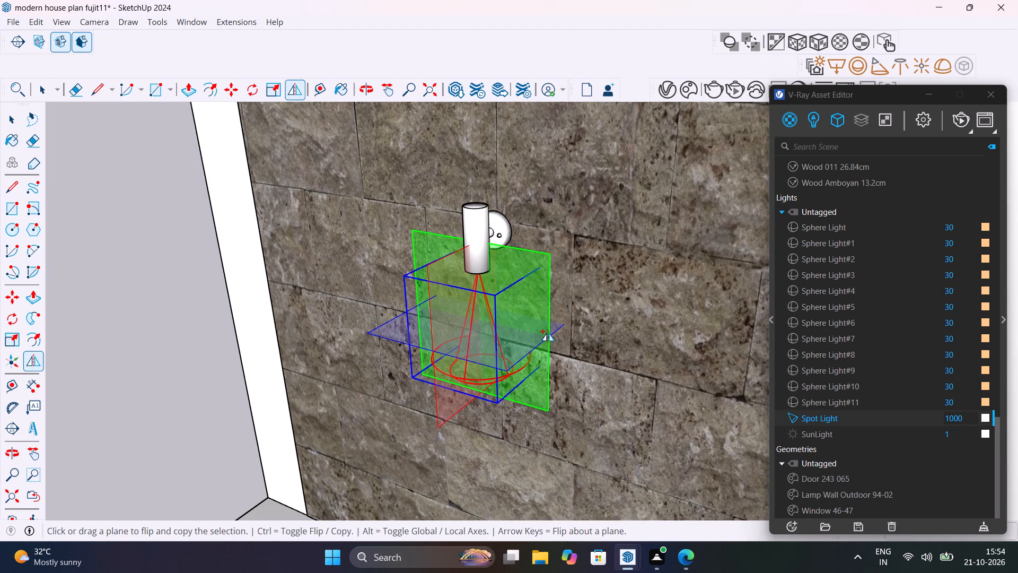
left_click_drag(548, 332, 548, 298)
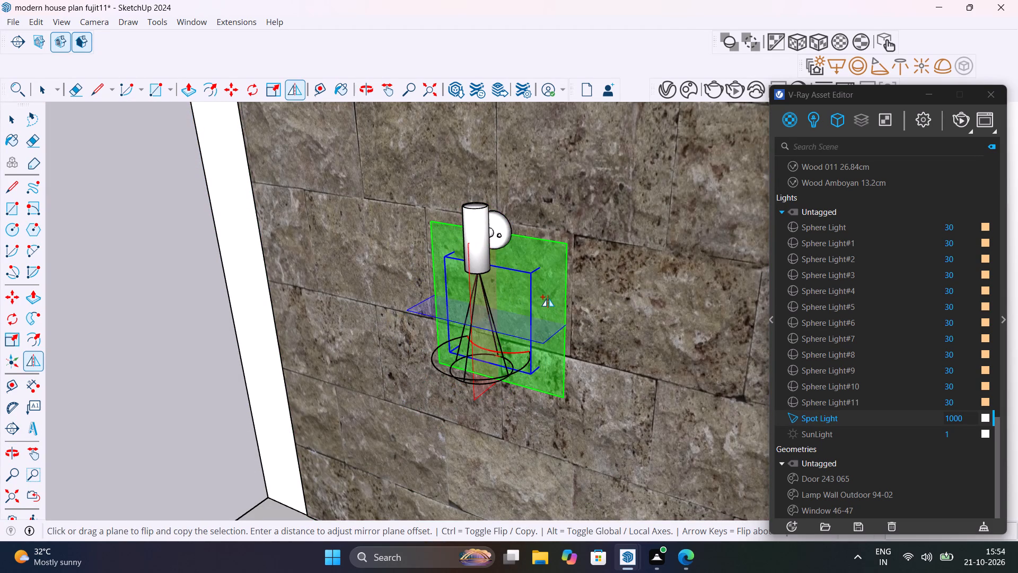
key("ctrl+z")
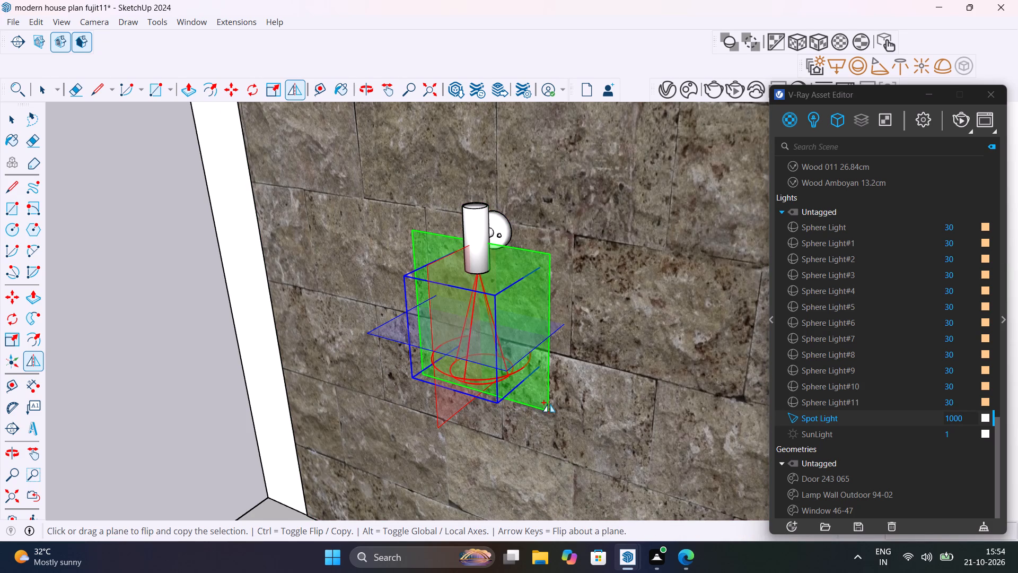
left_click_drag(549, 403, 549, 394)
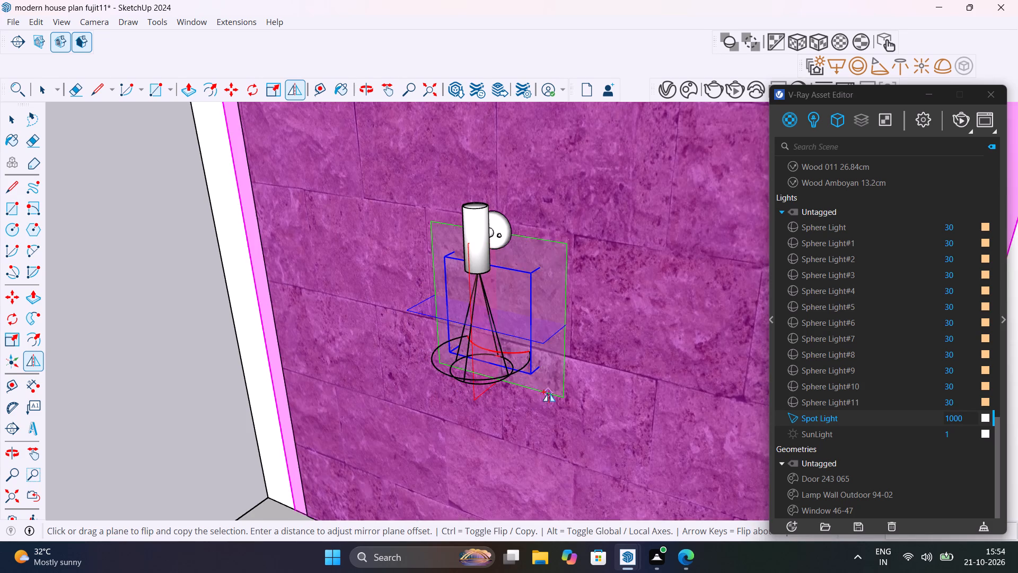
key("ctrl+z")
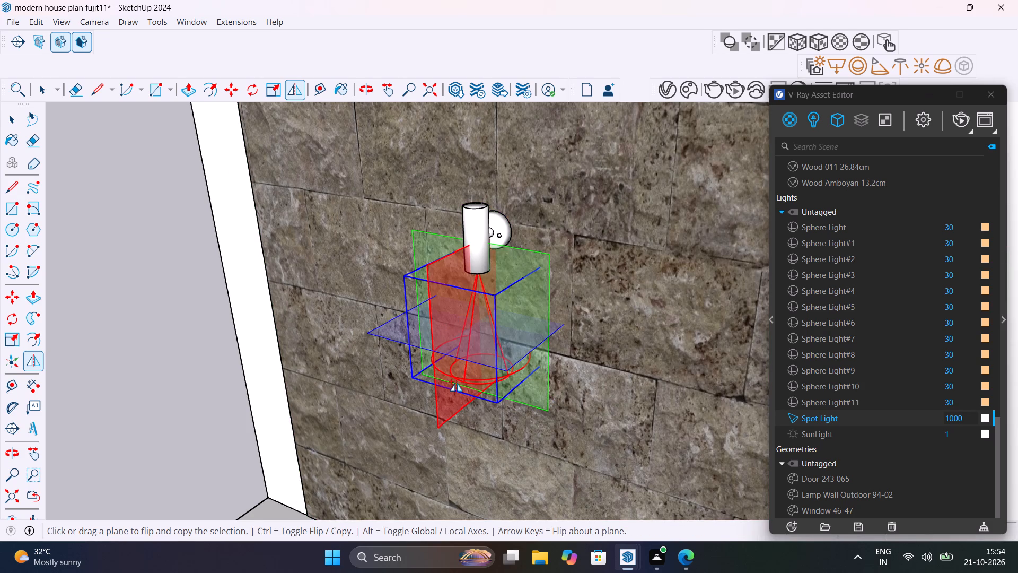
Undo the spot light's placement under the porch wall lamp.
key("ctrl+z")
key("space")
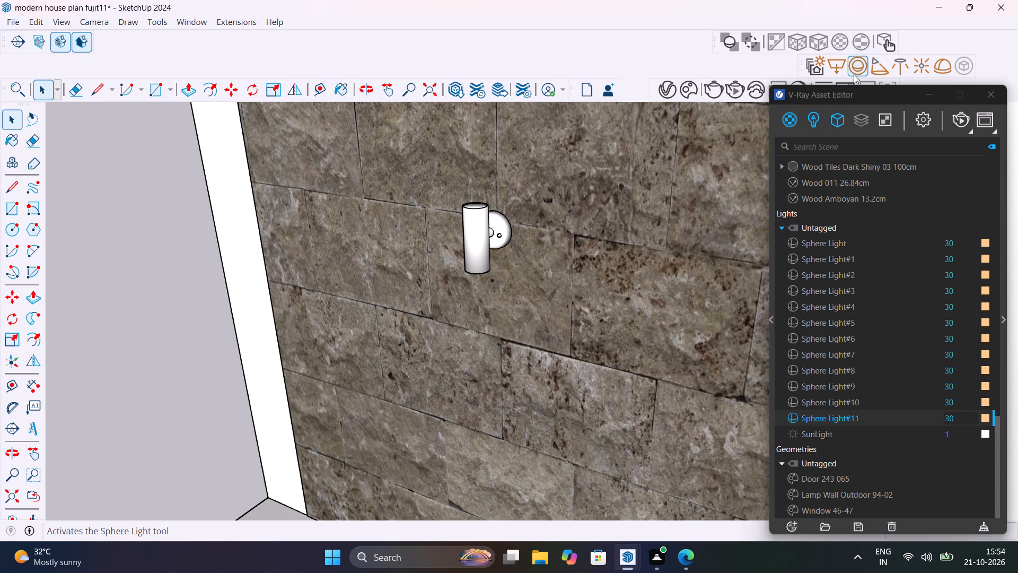
Place a new V-Ray spot light at the lower opening of the outdoor wall lamp on the porch's stone wall.
left_click(878, 69)
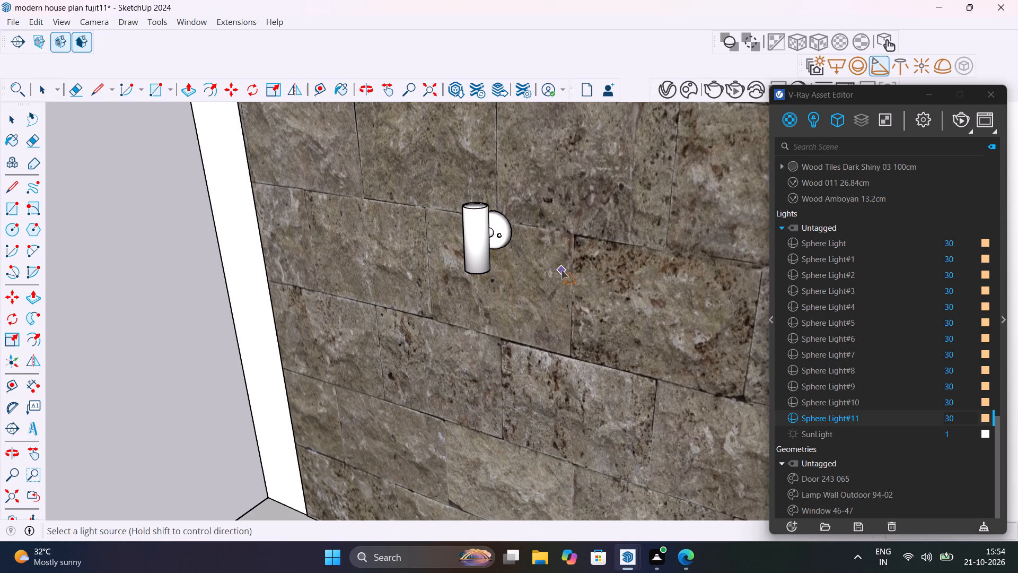
middle_click_drag(568, 231, 632, 136)
middle_click_drag(551, 222, 545, 153)
scroll(513, 234, "up", 10)
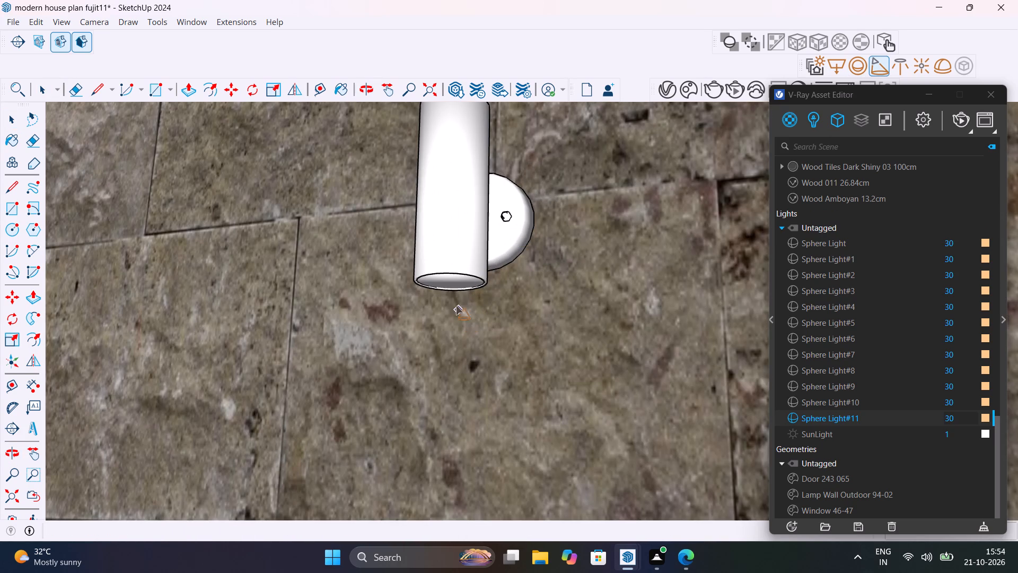
left_click(453, 282)
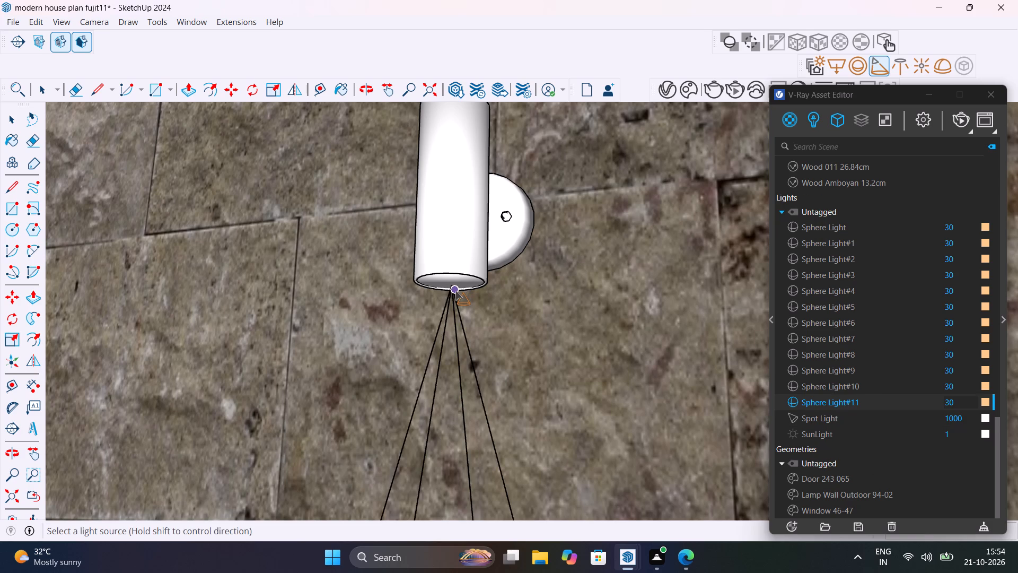
Mirror a copy of the spot light vertically across its blue flip plane, placing it above the porch wall lamp pointing upward.
scroll(455, 291, "down", 15)
key("space")
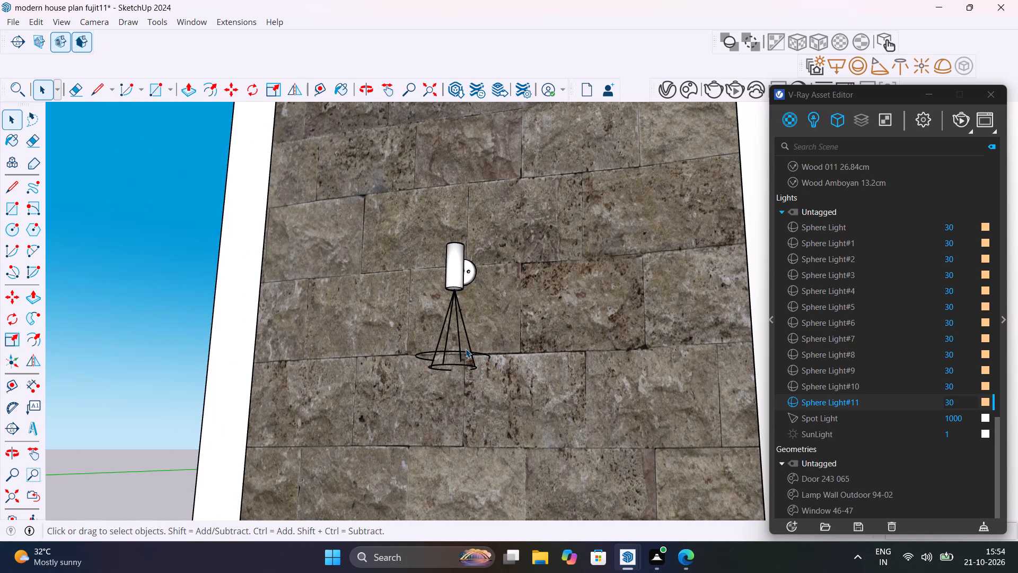
left_click(457, 346)
left_click(438, 360)
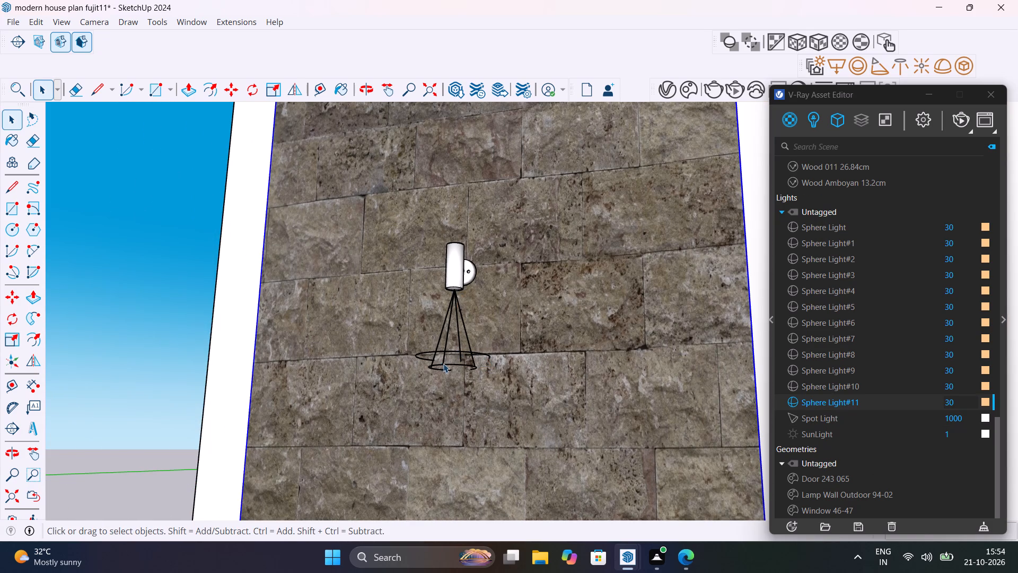
middle_click_drag(454, 348, 578, 352)
scroll(454, 348, "down", 1)
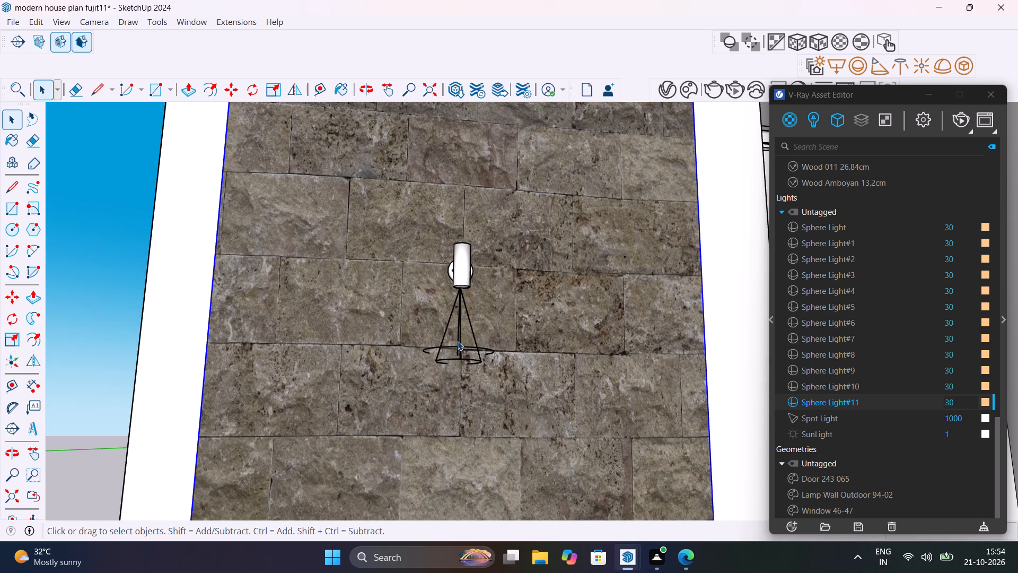
left_click(458, 342)
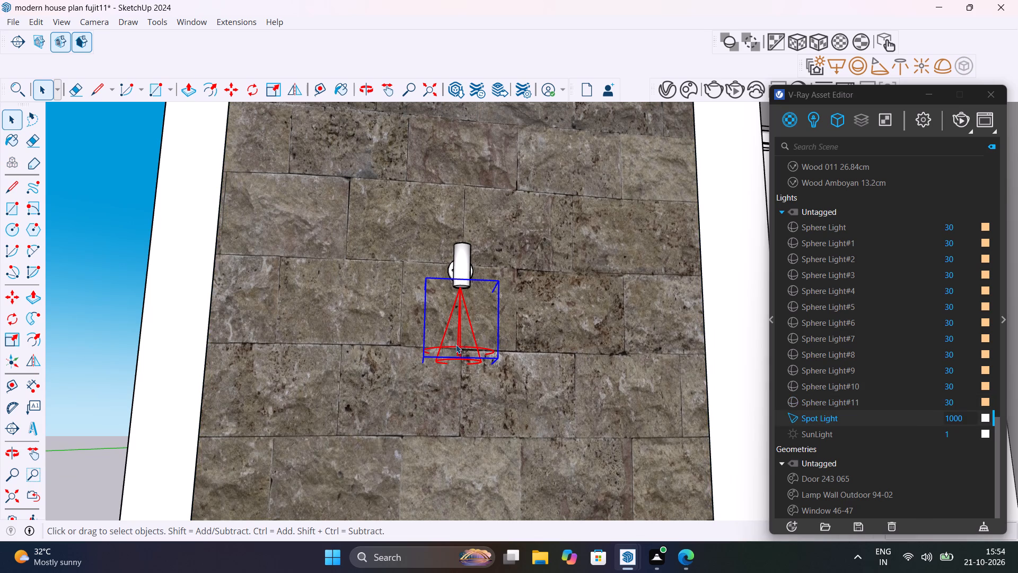
key("f")
key("space")
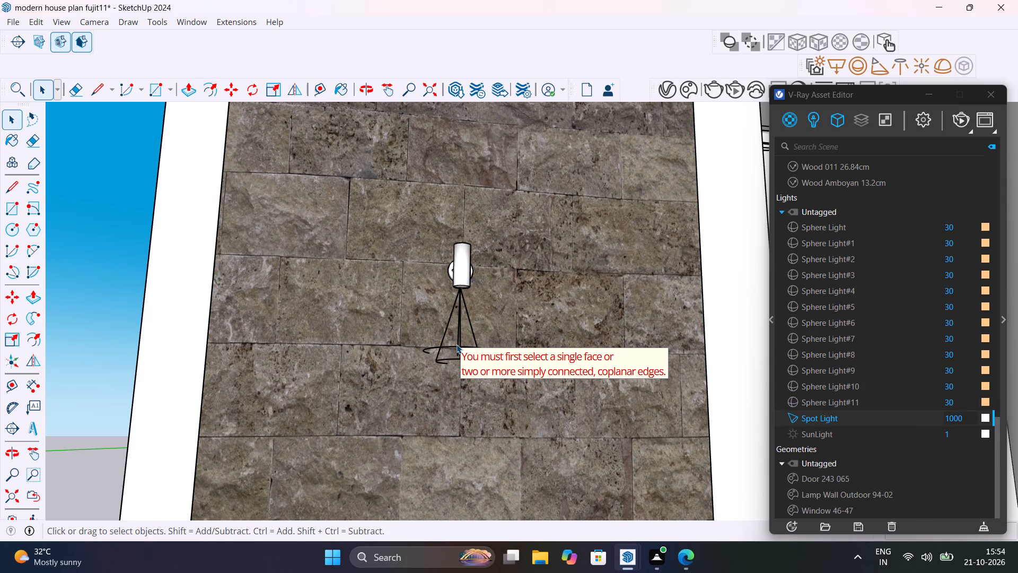
left_click(457, 344)
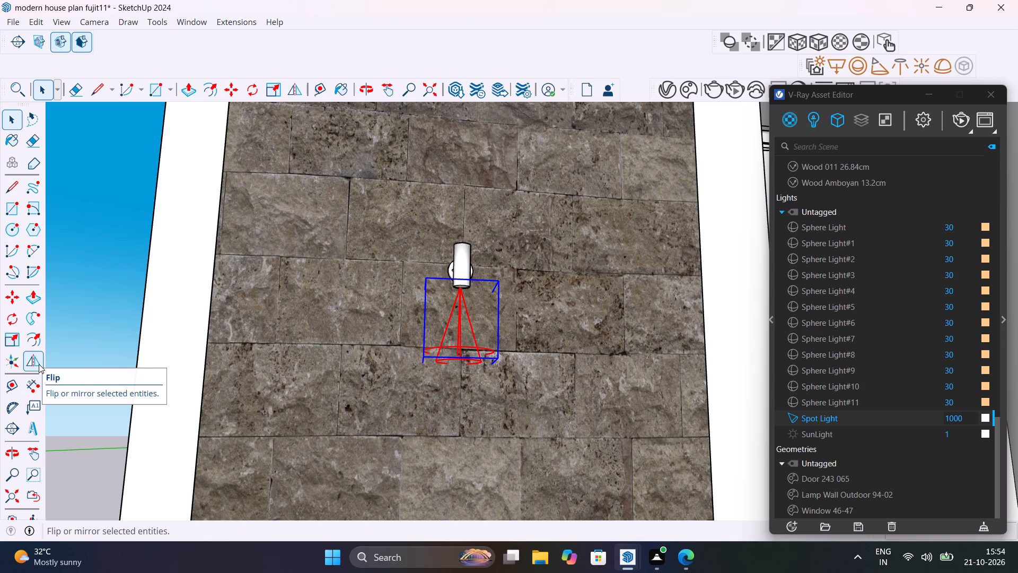
left_click(39, 364)
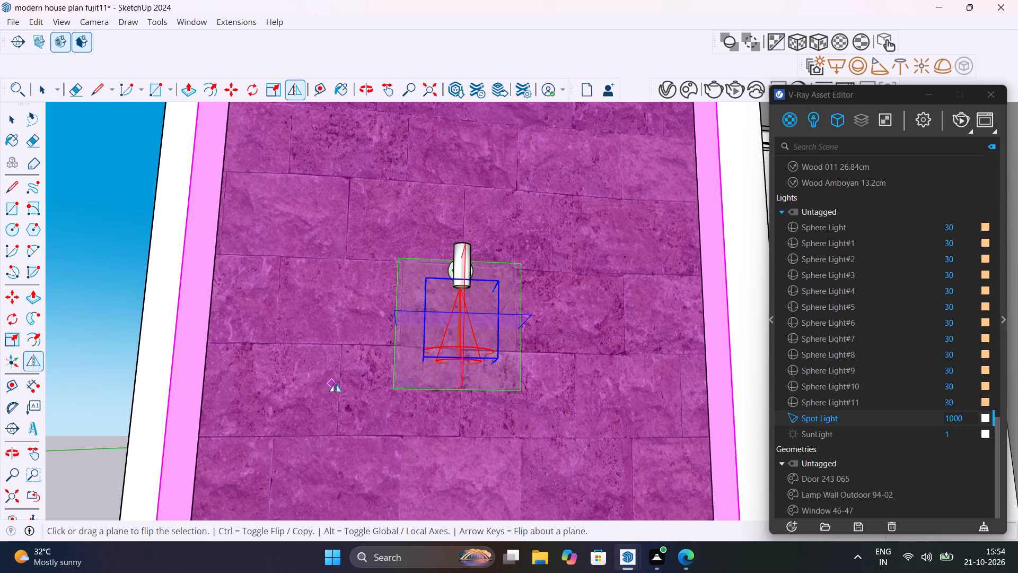
left_click_drag(396, 309, 397, 279)
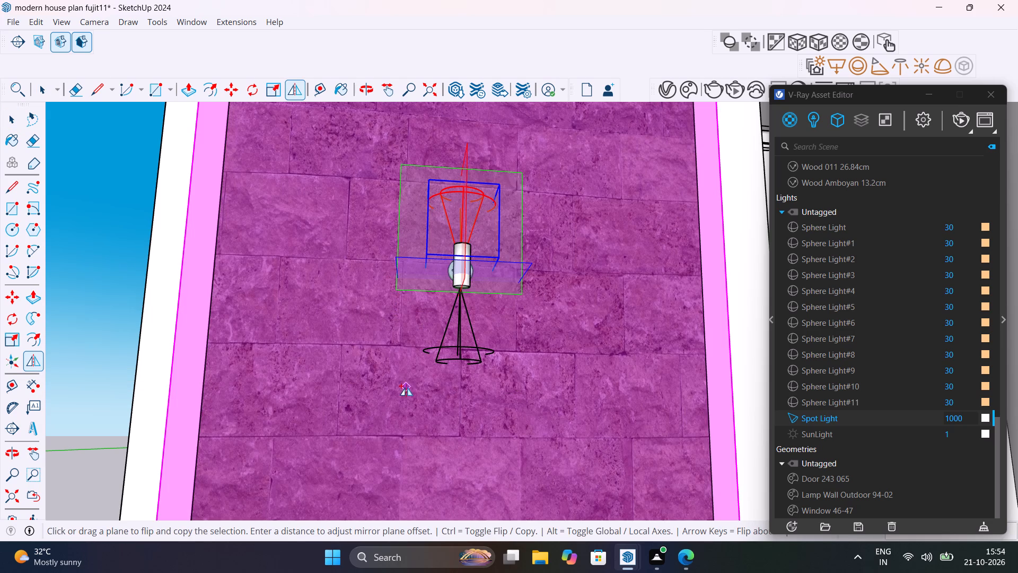
key("space")
left_click(87, 363)
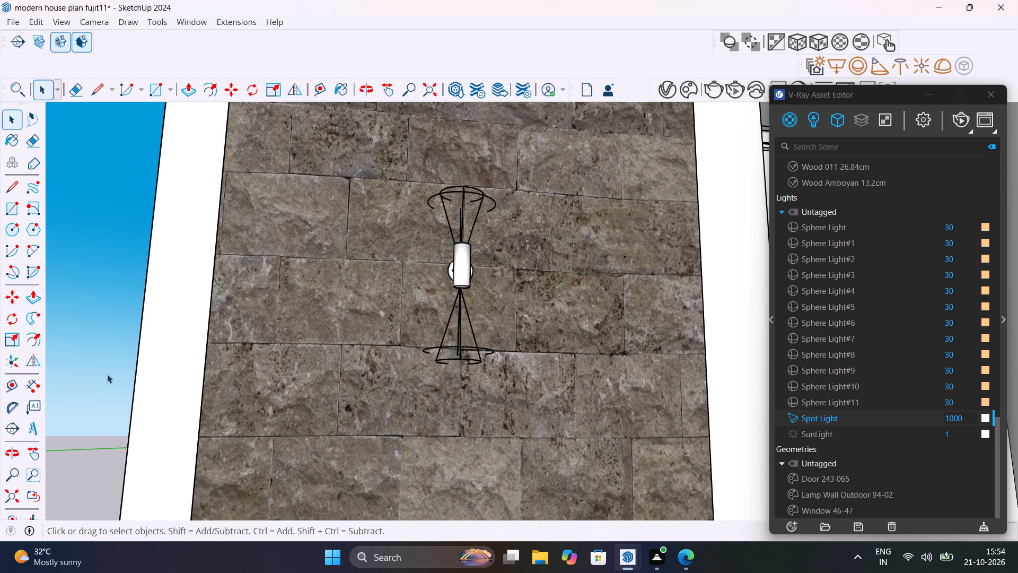
Move the mirrored spot light up along the blue axis to the upper opening of the porch wall lamp.
middle_click_drag(124, 383, 136, 537)
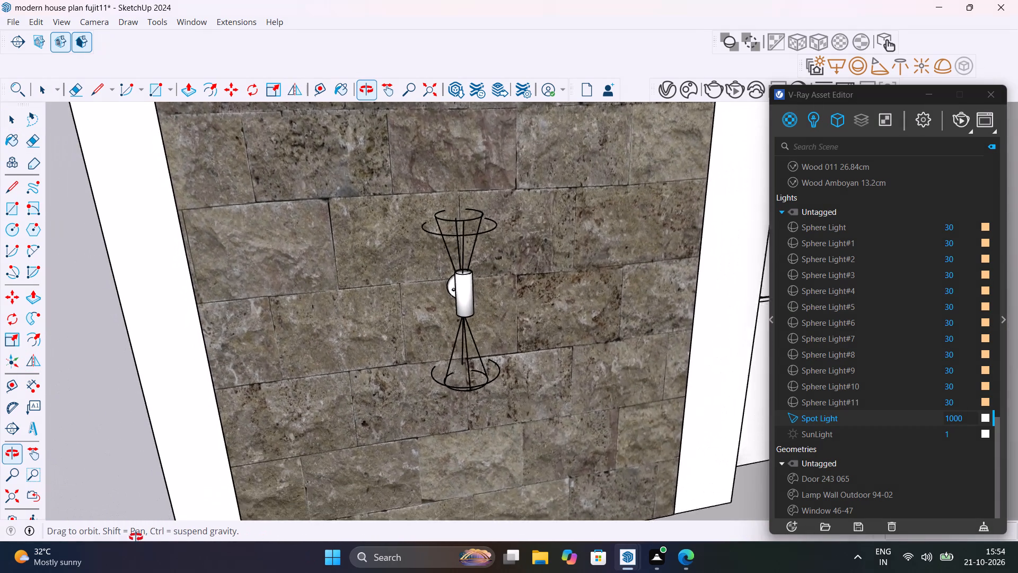
middle_click_drag(136, 537, 31, 495)
scroll(387, 235, "up", 9)
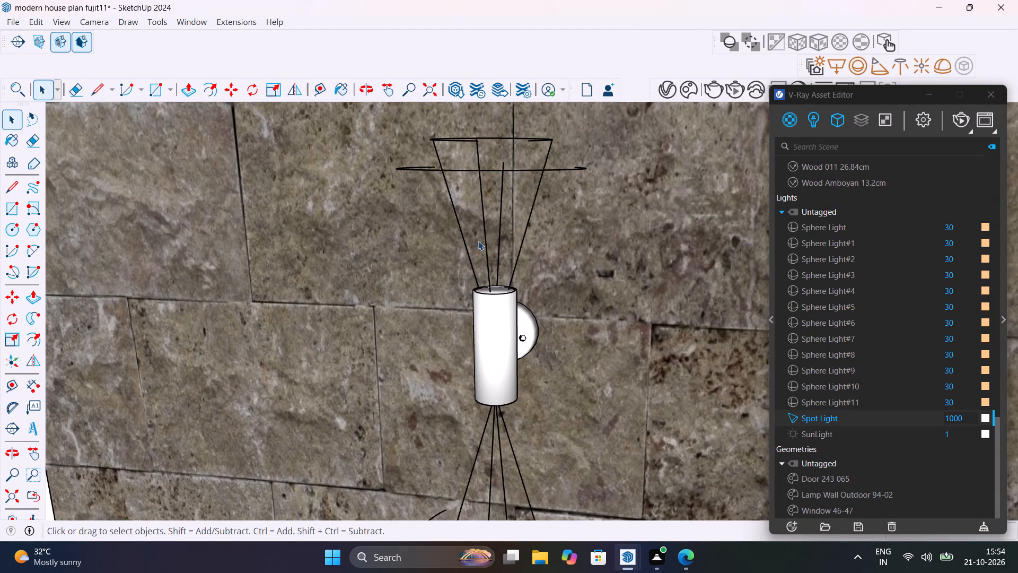
left_click(489, 242)
left_click(488, 249)
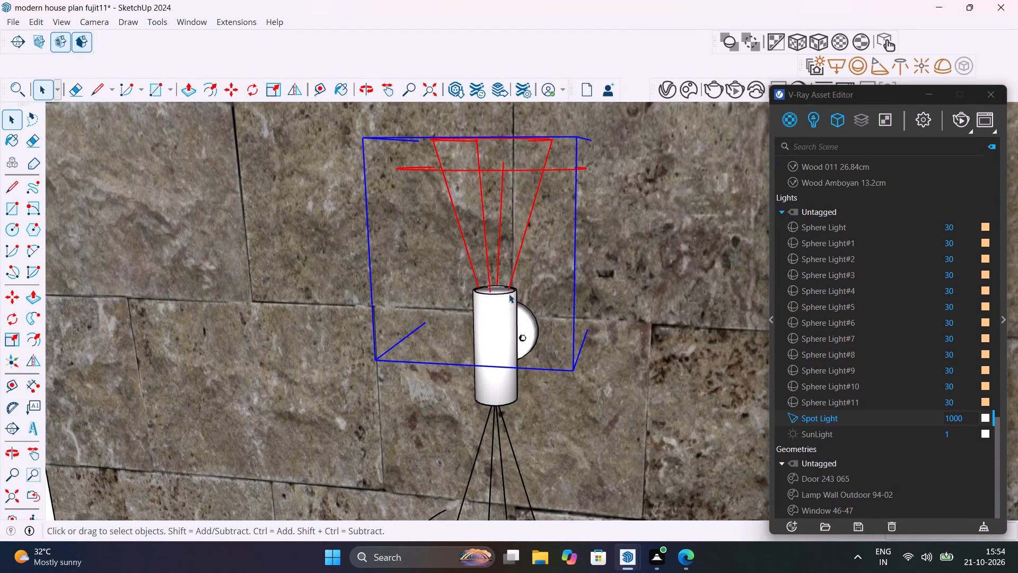
key("m")
left_click(574, 369)
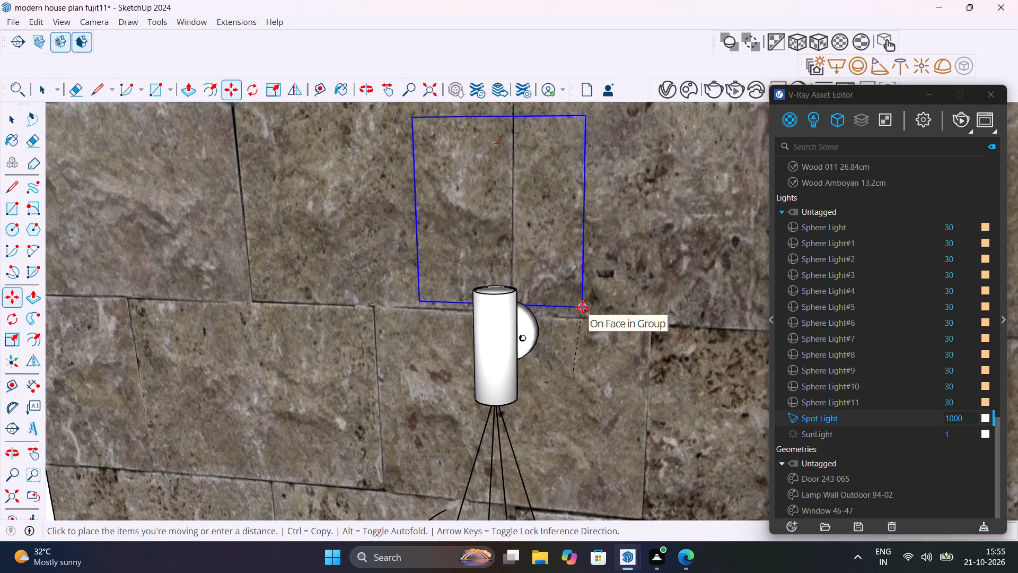
key("Escape")
left_click(577, 369)
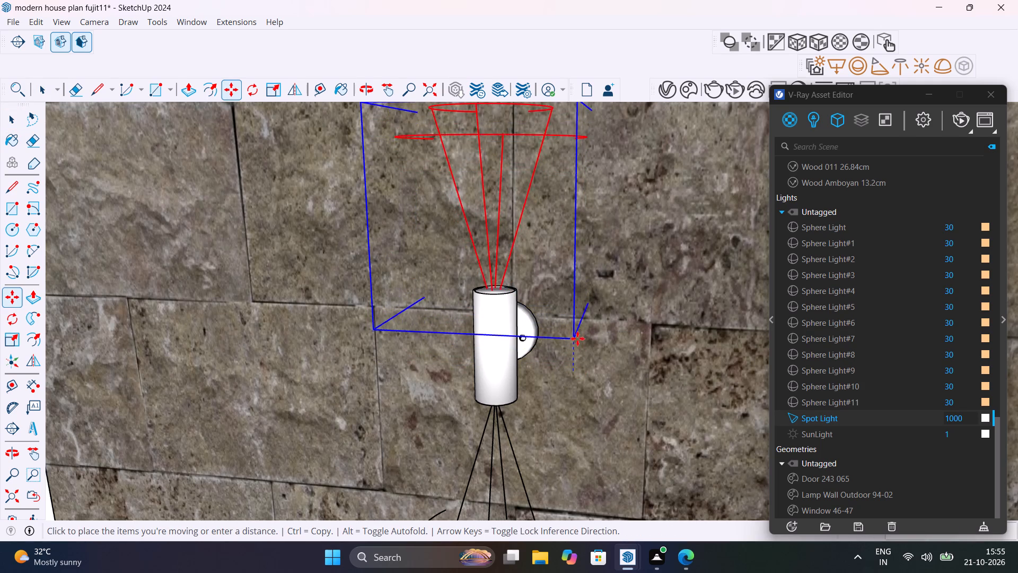
key("Up")
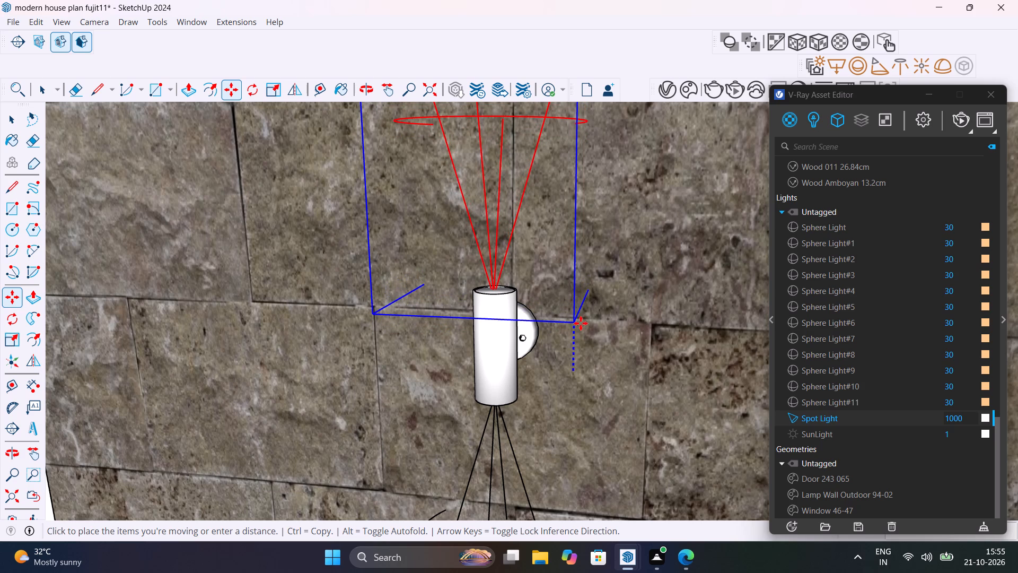
left_click(581, 323)
key("space")
Group the porch wall lamp together with its upper and lower spot lights.
scroll(582, 369, "down", 6)
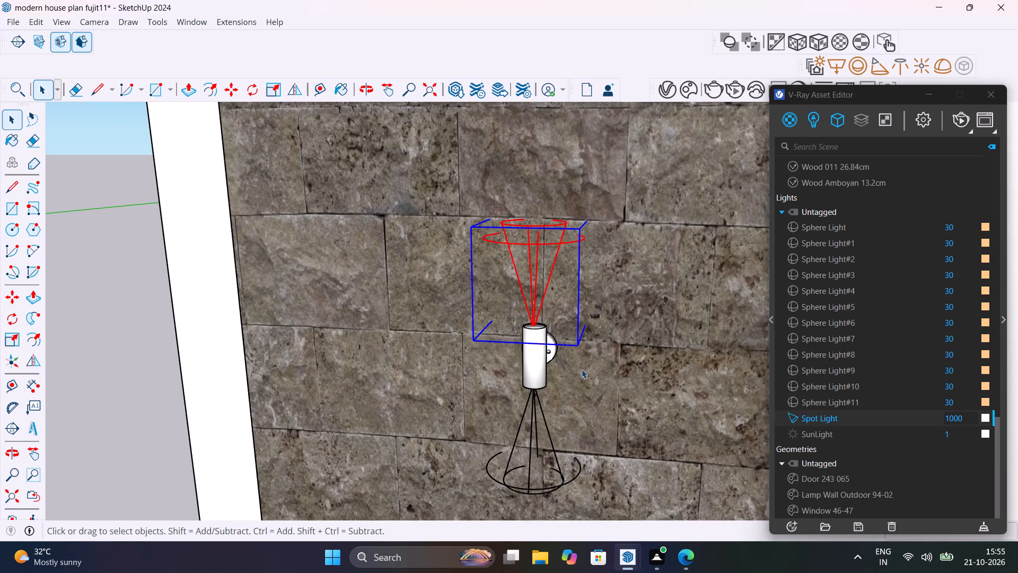
scroll(582, 369, "down", 5)
middle_click_drag(594, 401, 656, 332)
left_click(286, 334)
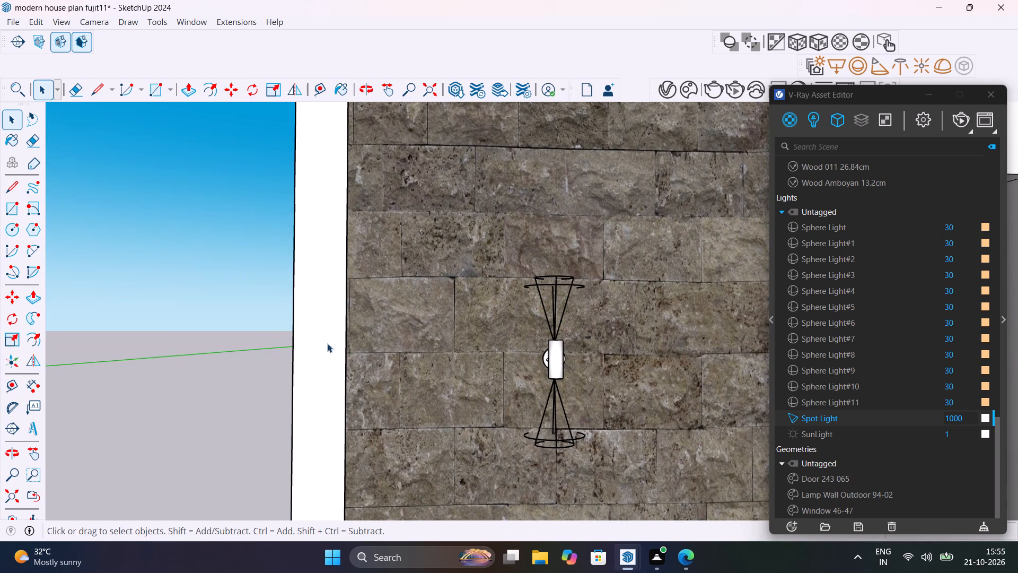
left_click(557, 305)
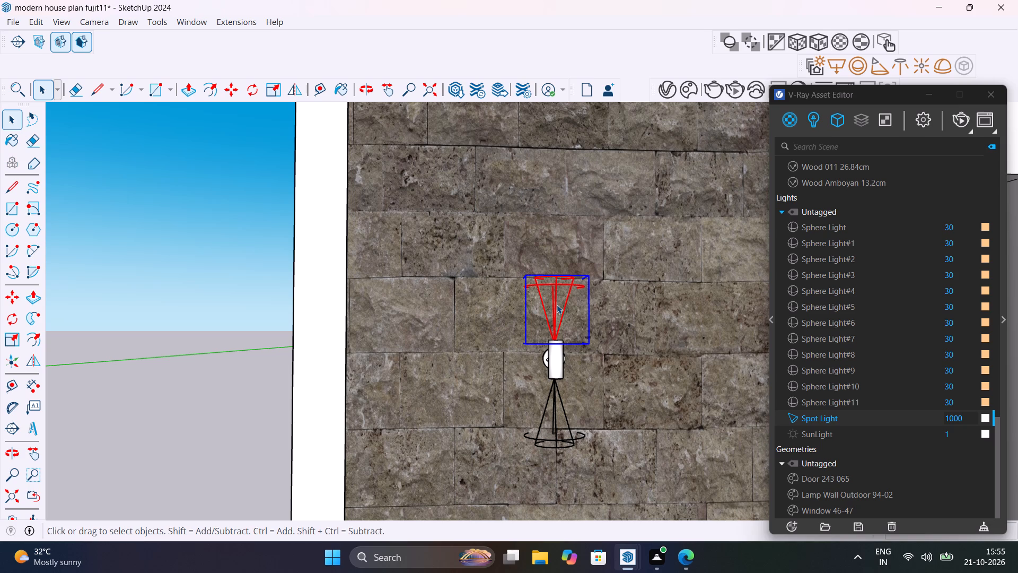
left_click(558, 353, "shift")
left_click(563, 401, "shift")
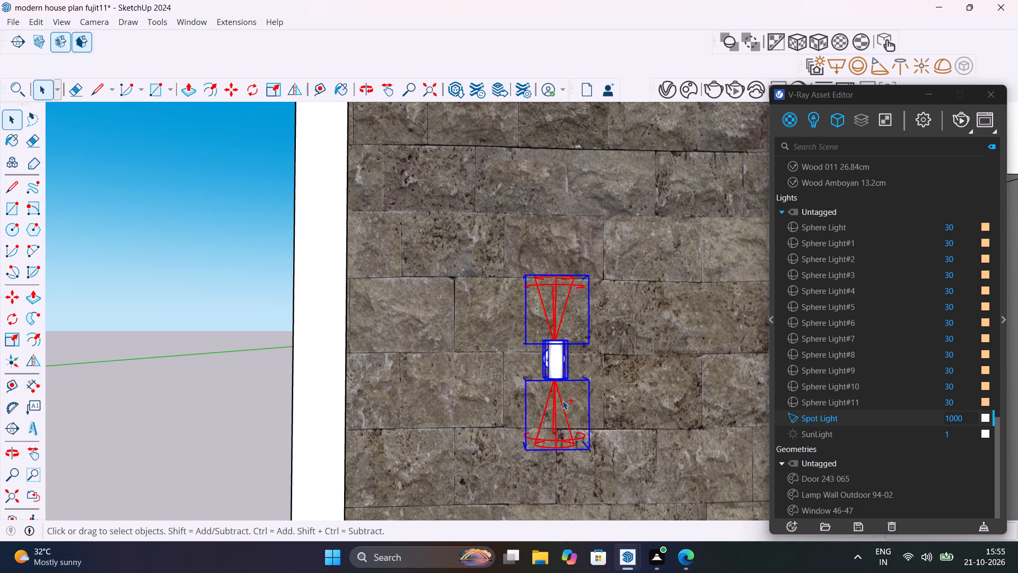
right_click(563, 401, "shift")
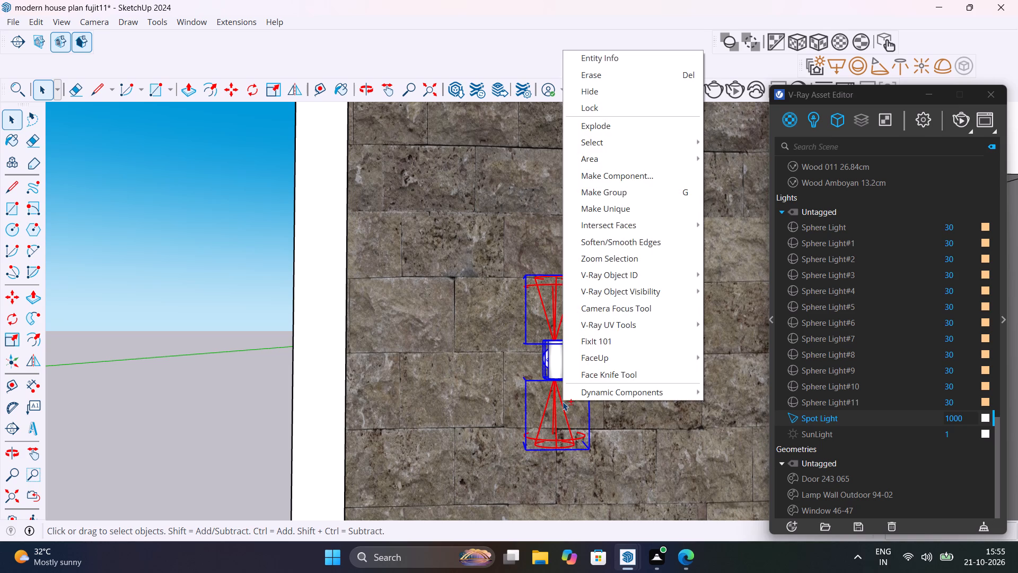
left_click(597, 196, "shift")
left_click(253, 378)
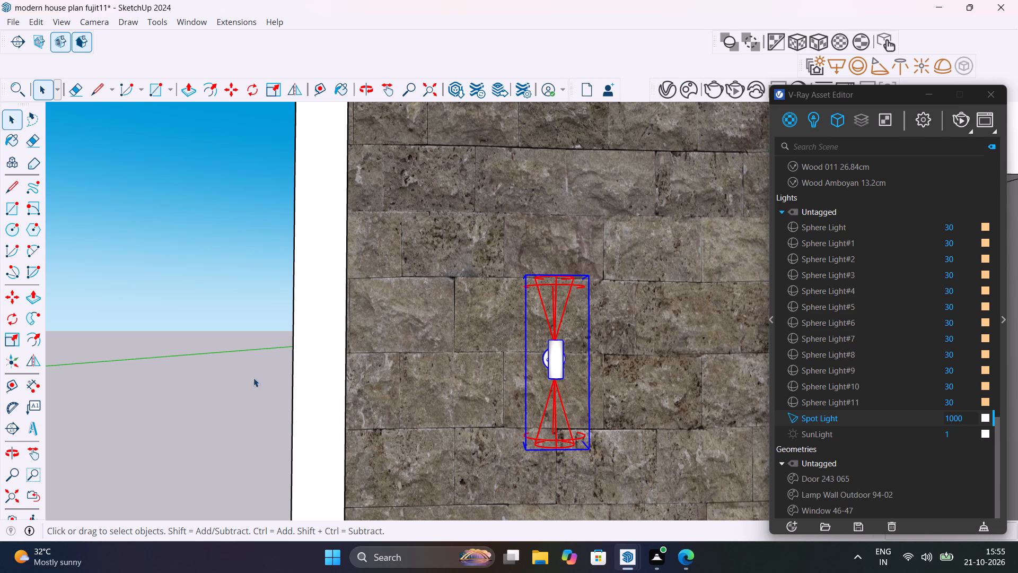
Copy the lamp group from the porch to the upper floor's travertine wall, shifting the copy outward beside the existing wall lamp.
left_click(556, 437)
key("m")
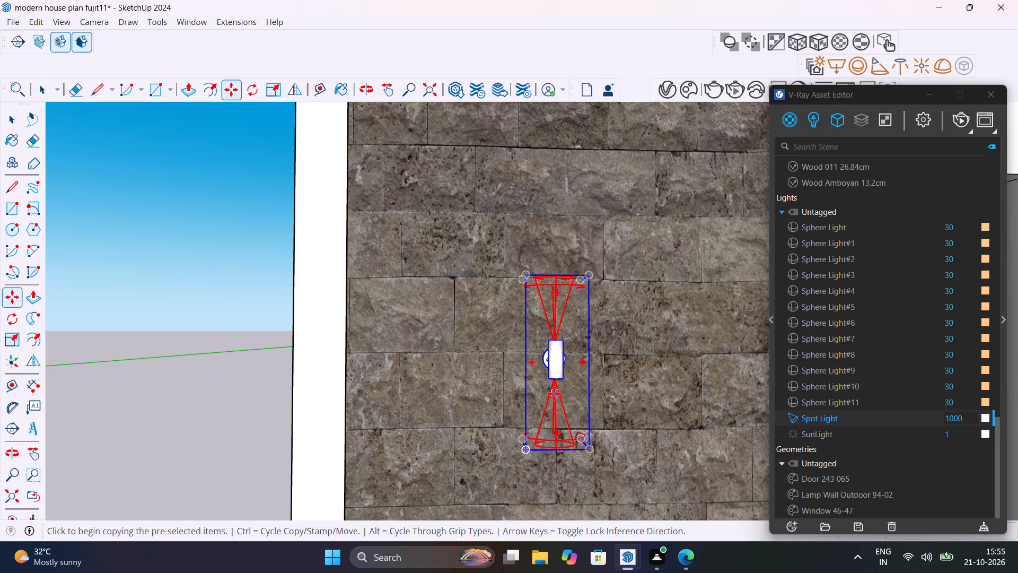
left_click(525, 453)
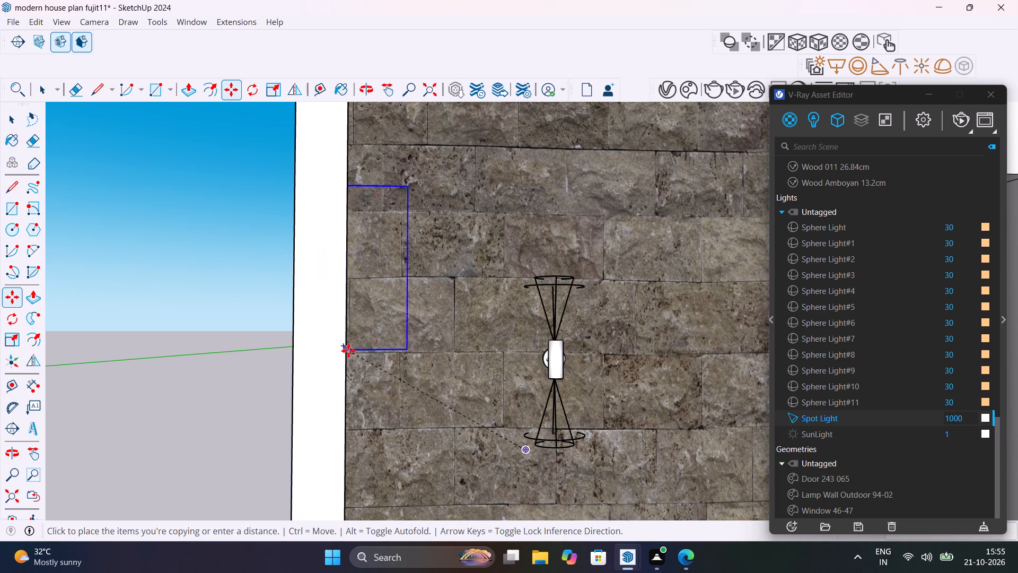
scroll(348, 351, "down", 13)
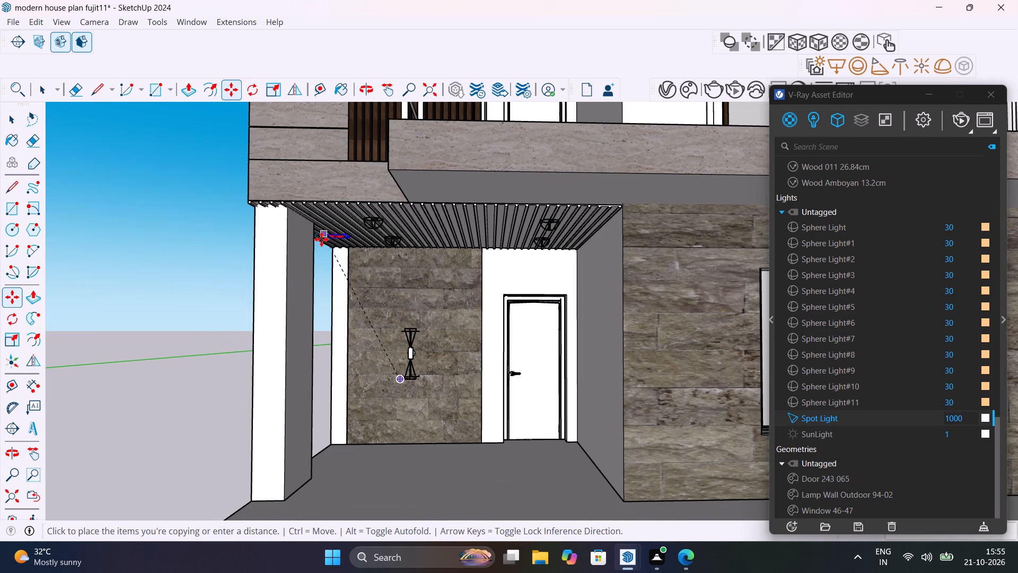
scroll(321, 239, "down", 1)
middle_click_drag(321, 239, 462, 475, "shift")
scroll(449, 278, "up", 10)
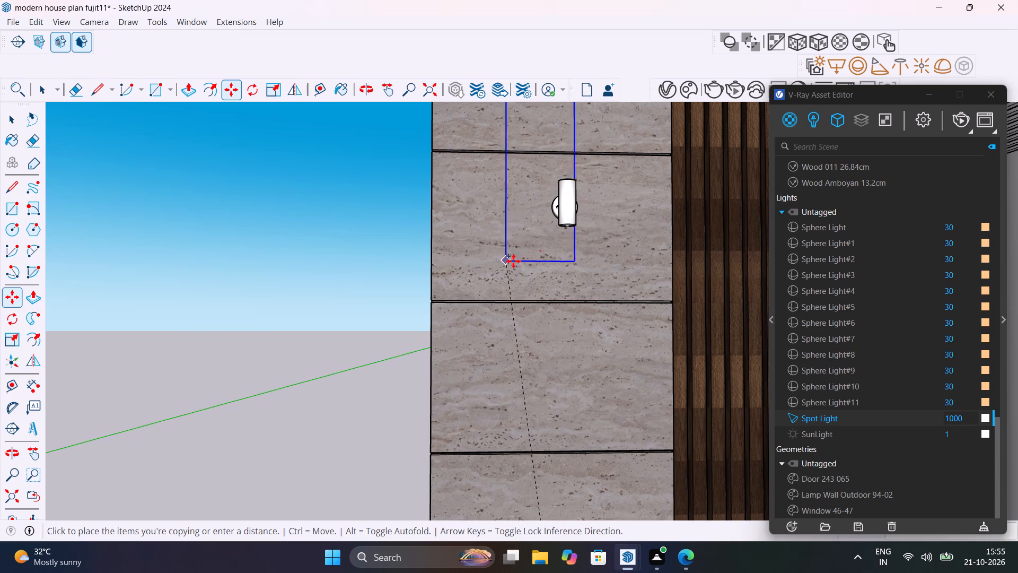
middle_click_drag(540, 324, 808, 483)
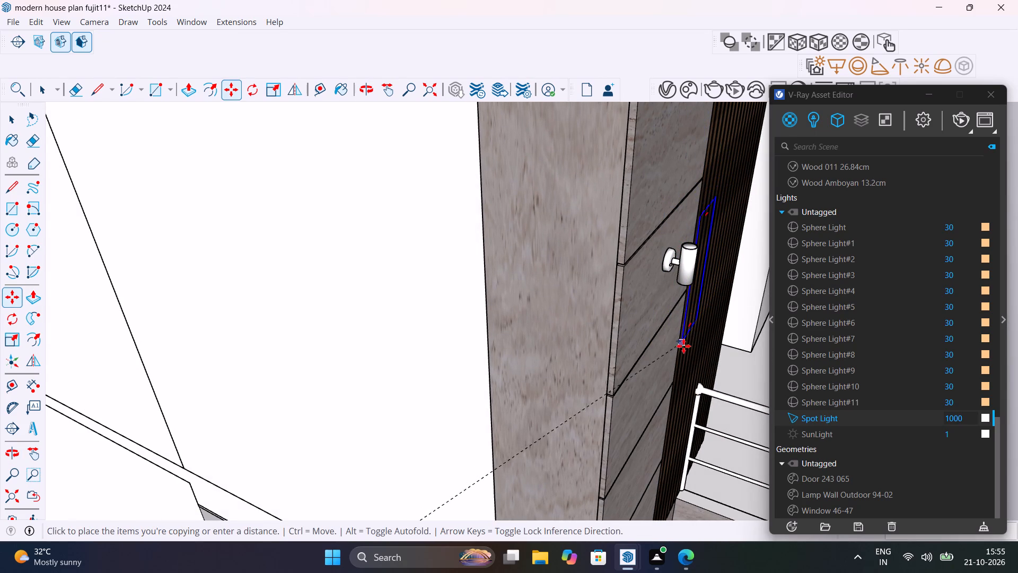
left_click(645, 356)
left_click(656, 284)
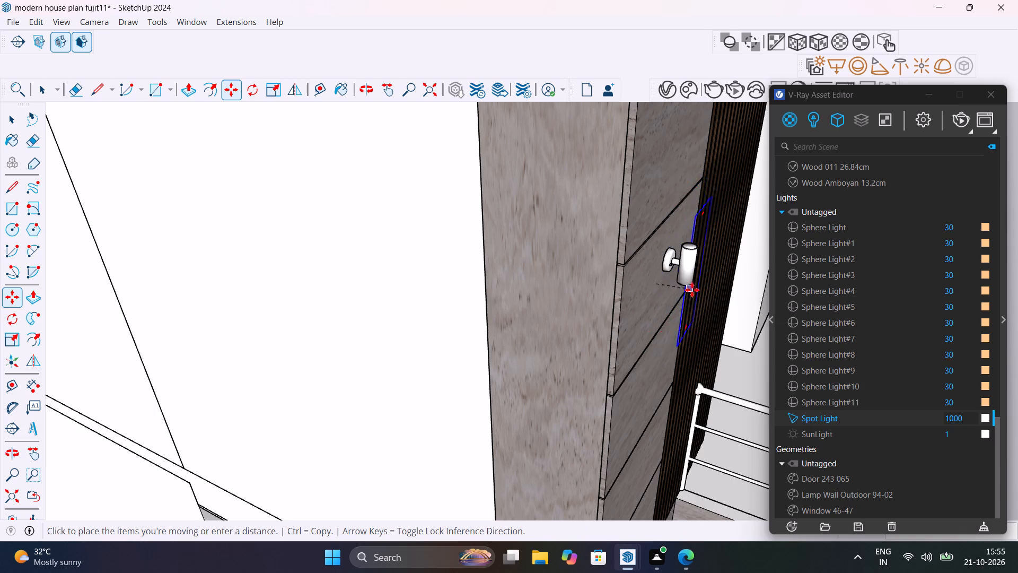
scroll(691, 286, "up", 7)
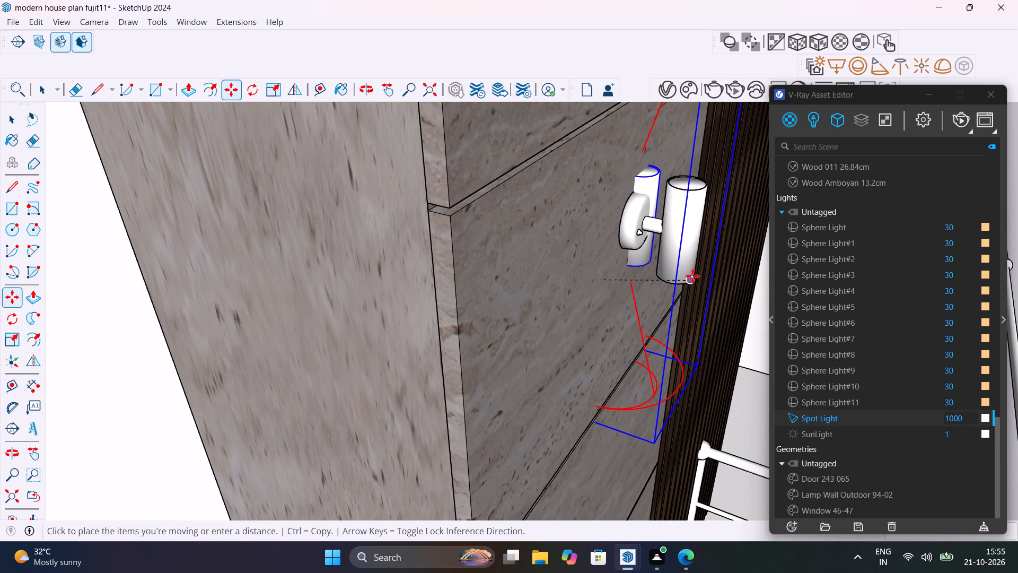
middle_click_drag(692, 276, 624, 268)
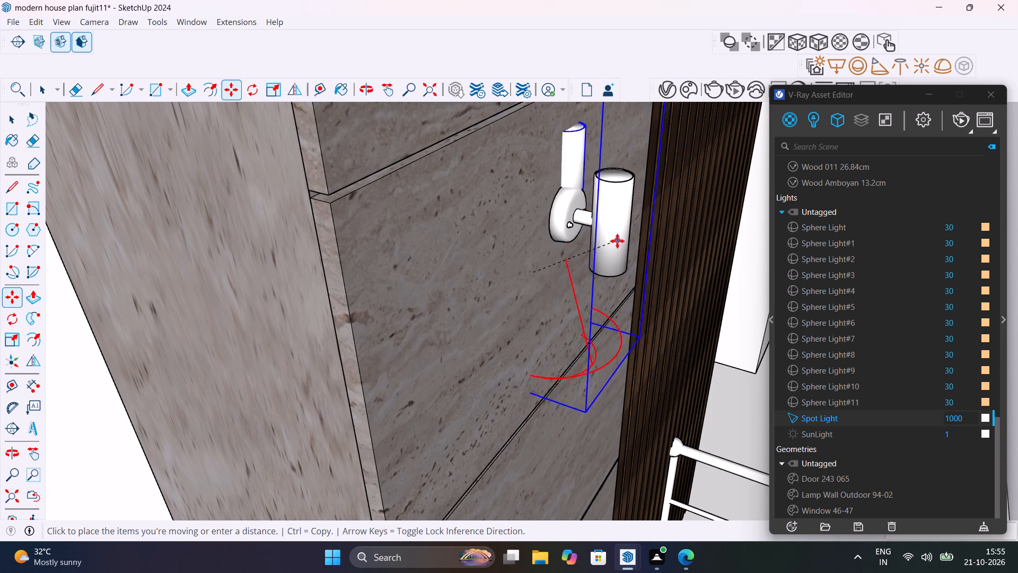
left_click(599, 296)
Delete the existing unlit outdoor wall lamp on the upper floor's travertine wall.
key("space")
left_click(603, 272)
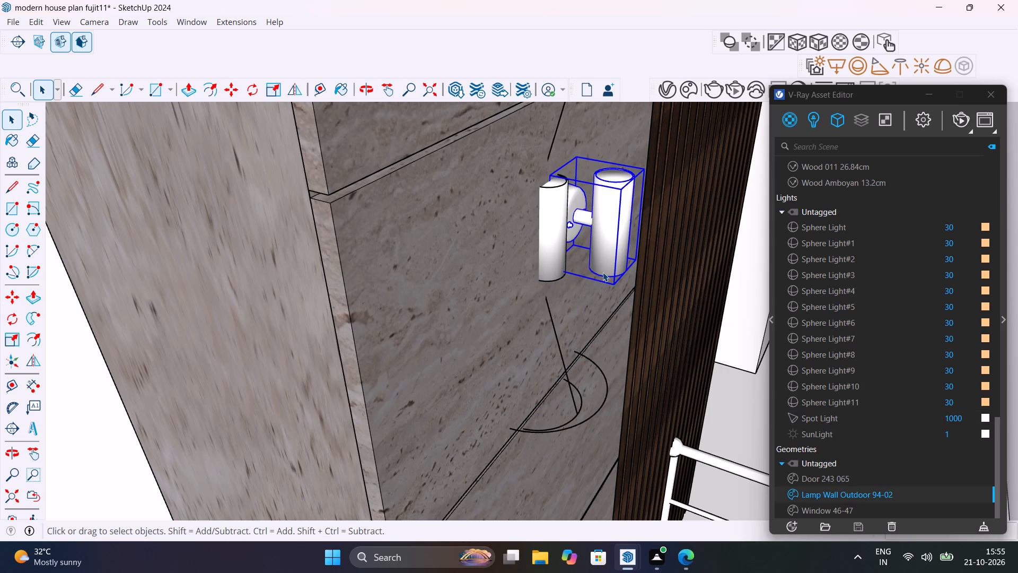
key("Delete")
Move the copied lamp group farther out from the travertine wall so the lamp and its spot lights clear the surface.
left_click(561, 257)
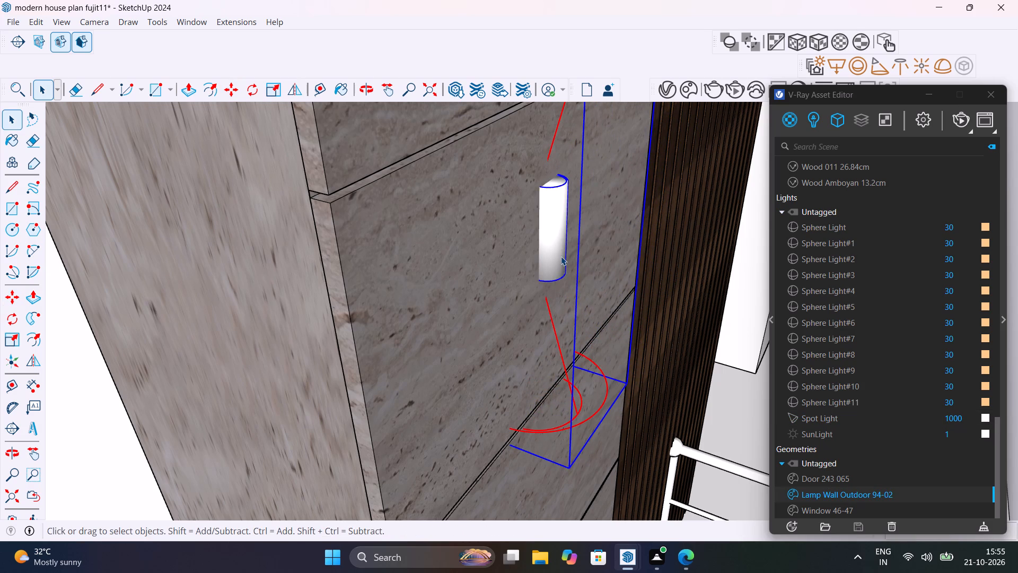
key("m")
middle_click_drag(580, 254, 446, 324)
scroll(446, 324, "up", 1)
left_click(529, 288)
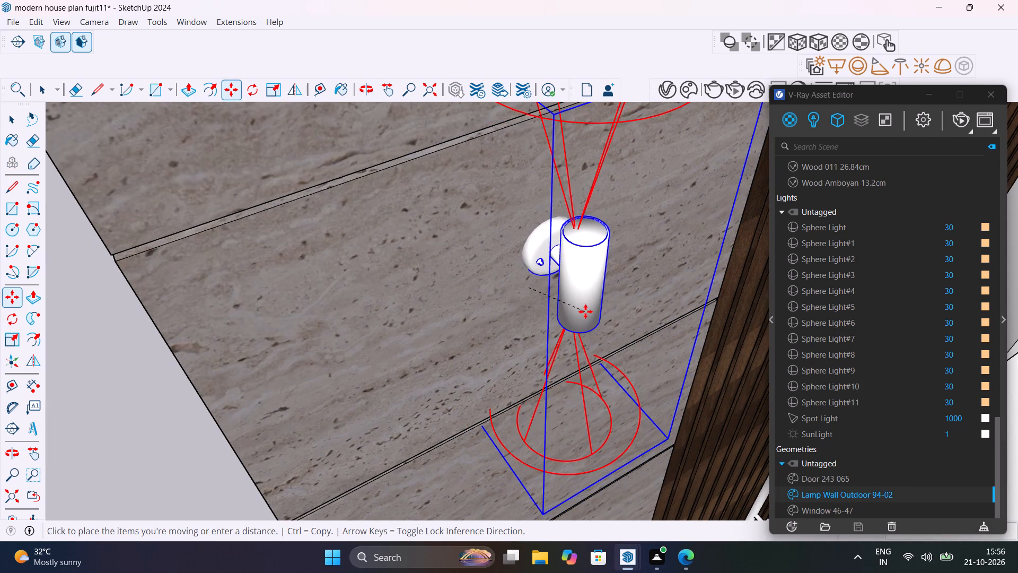
left_click(589, 316)
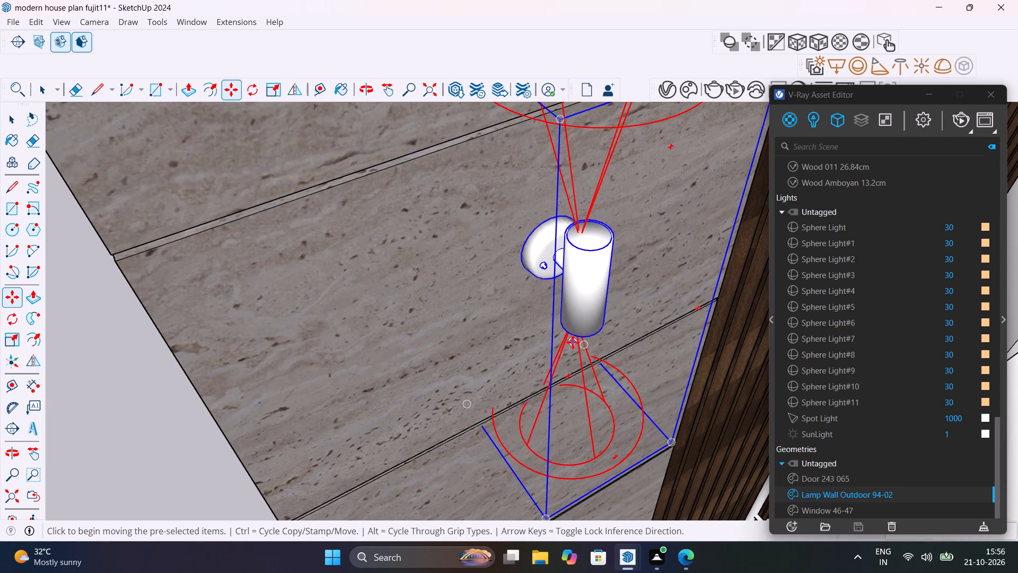
key("space")
scroll(573, 342, "down", 8)
left_click(278, 401)
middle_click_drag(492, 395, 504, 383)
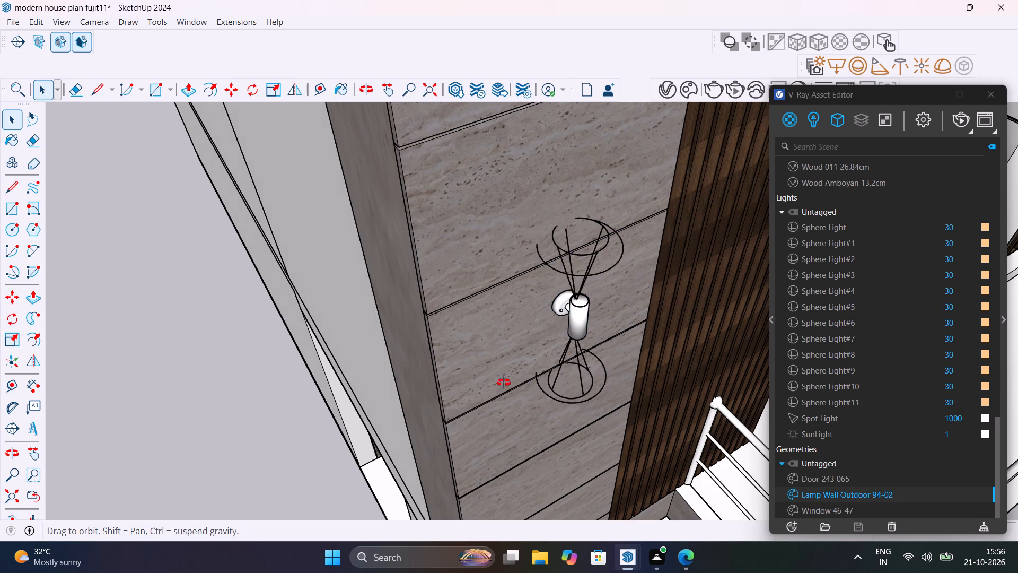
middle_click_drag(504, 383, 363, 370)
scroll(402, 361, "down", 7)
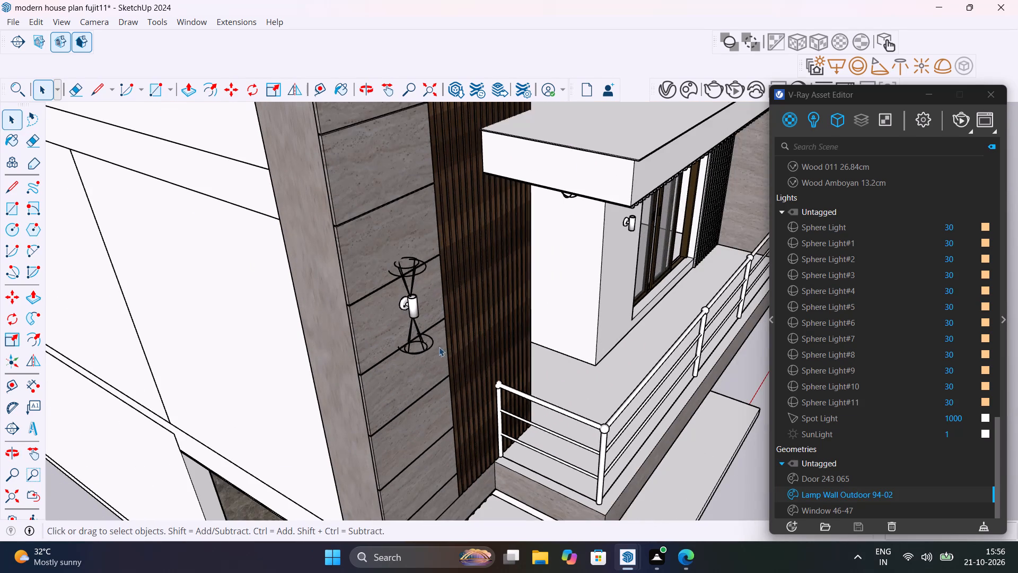
Delete the existing unlit wall lamp on the white balcony wall beside the sliding glass door.
middle_click_drag(337, 299, 318, 291)
middle_click_drag(403, 294, 83, 202)
left_click(568, 219)
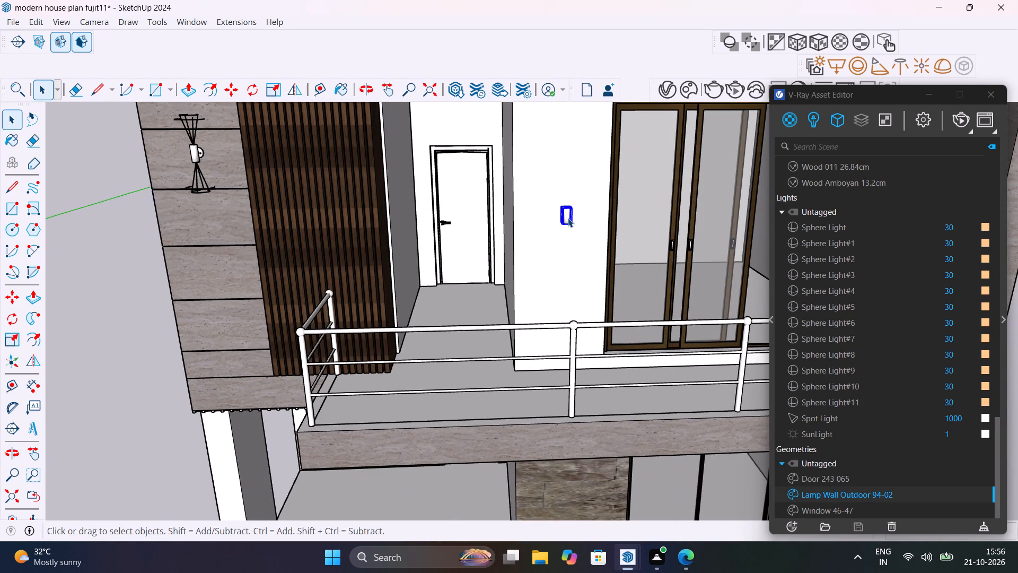
key("Delete")
Copy the lamp group with its spot lights from the travertine wall to the white balcony wall beside the sliding door.
left_click(195, 151)
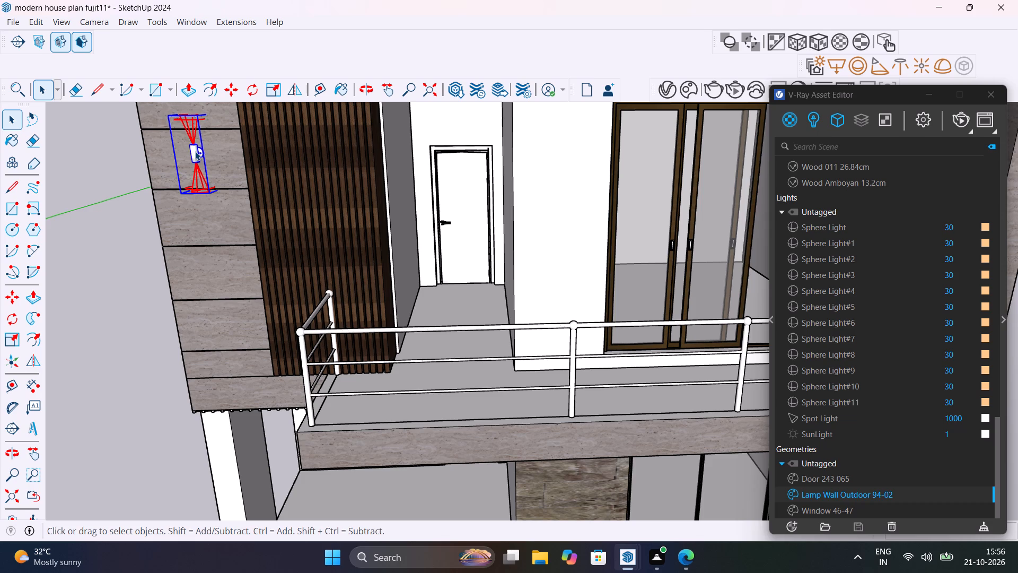
key("m")
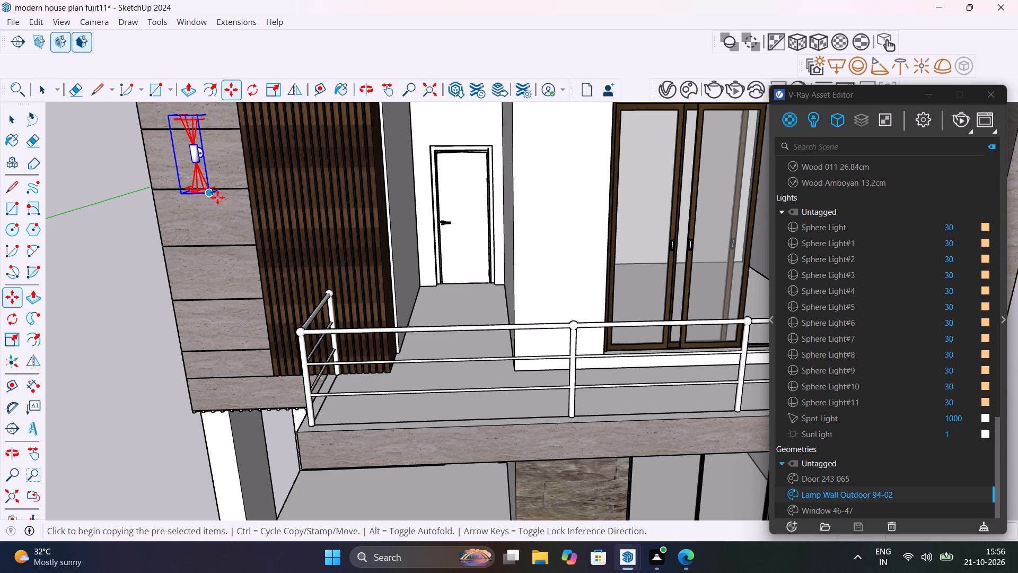
scroll(219, 194, "up", 7)
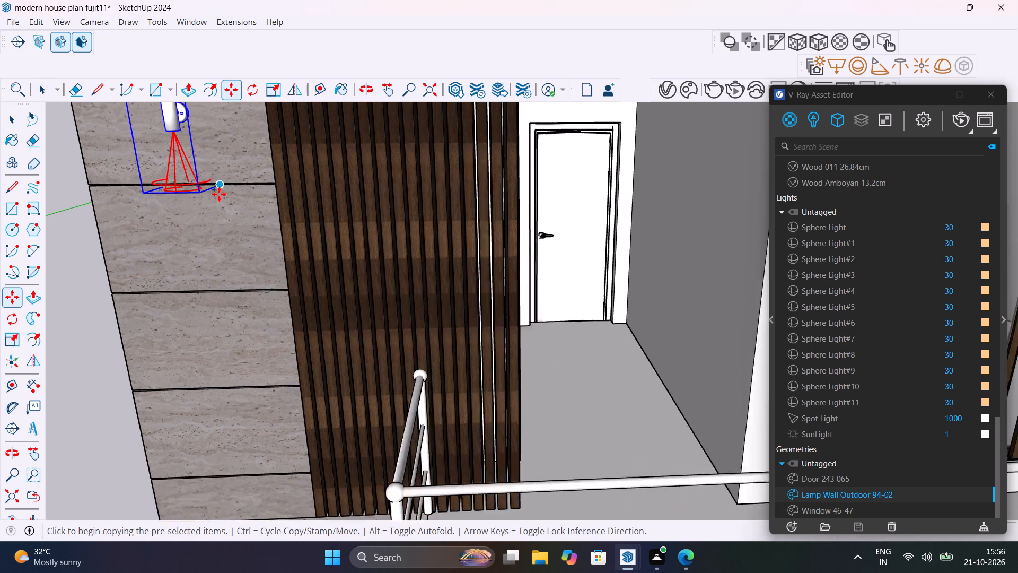
scroll(219, 194, "up", 1)
left_click(218, 188)
scroll(293, 183, "down", 14)
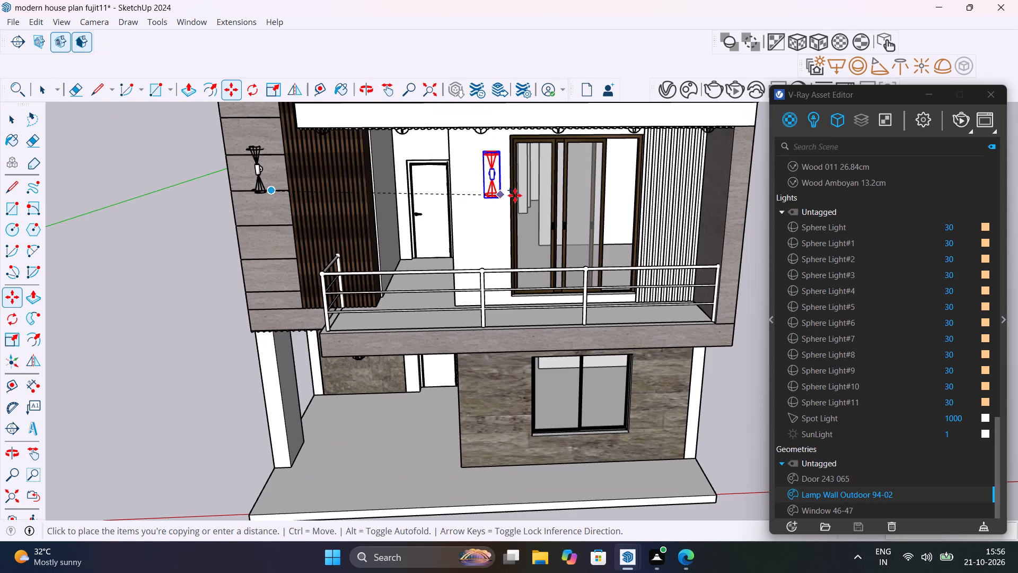
scroll(497, 222, "up", 15)
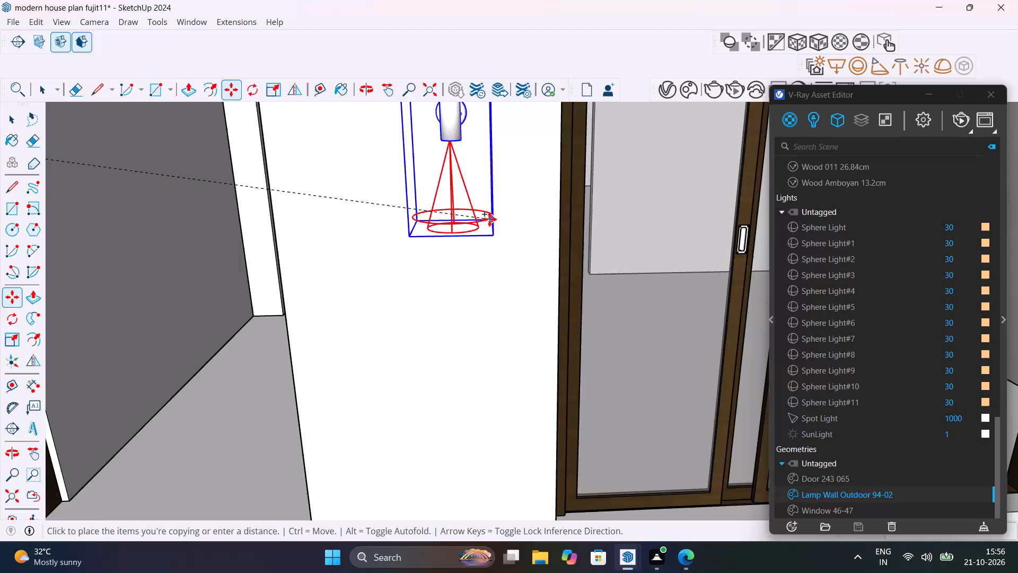
scroll(488, 217, "down", 10)
middle_click_drag(488, 217, 454, 308)
scroll(488, 220, "down", 1, "shift")
scroll(450, 301, "up", 1)
left_click(465, 302)
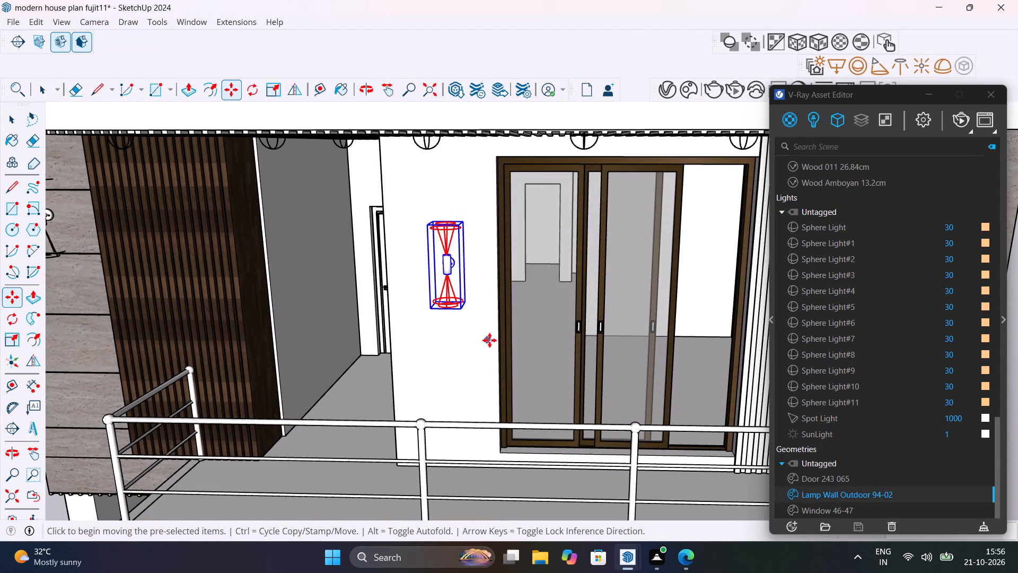
scroll(489, 338, "down", 12)
key("space")
left_click(270, 348)
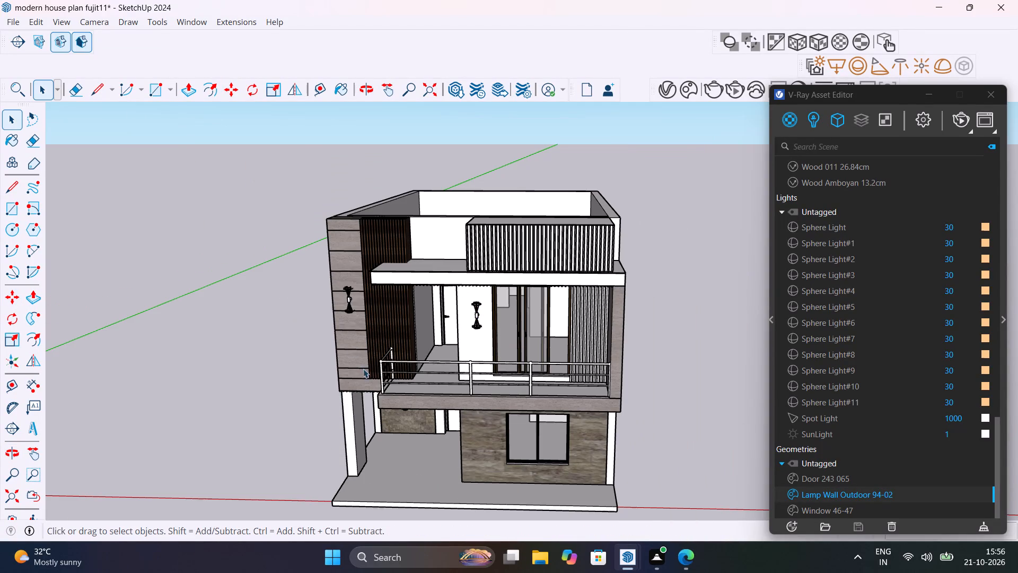
Set the Spot Light's colour temperature to 3500 K.
scroll(363, 367, "down", 1)
middle_click_drag(363, 367, 441, 257)
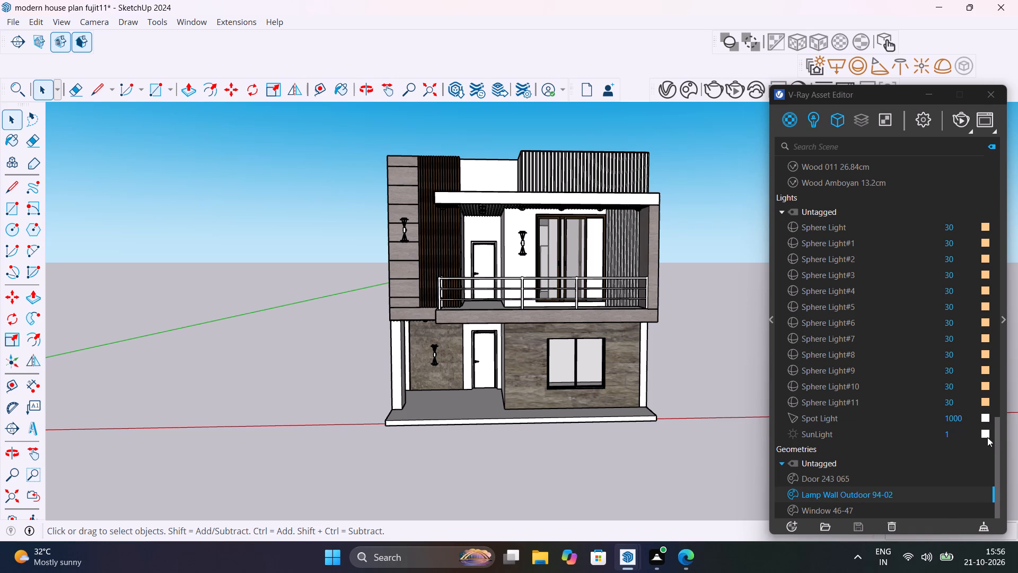
left_click(987, 421)
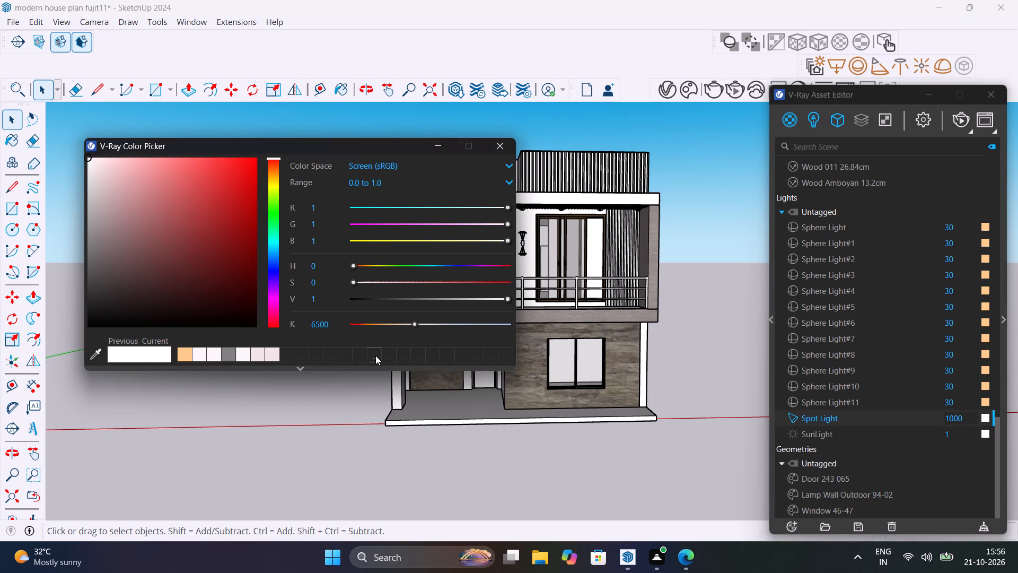
left_click_drag(335, 324, 284, 327)
type("3500")
key("Return")
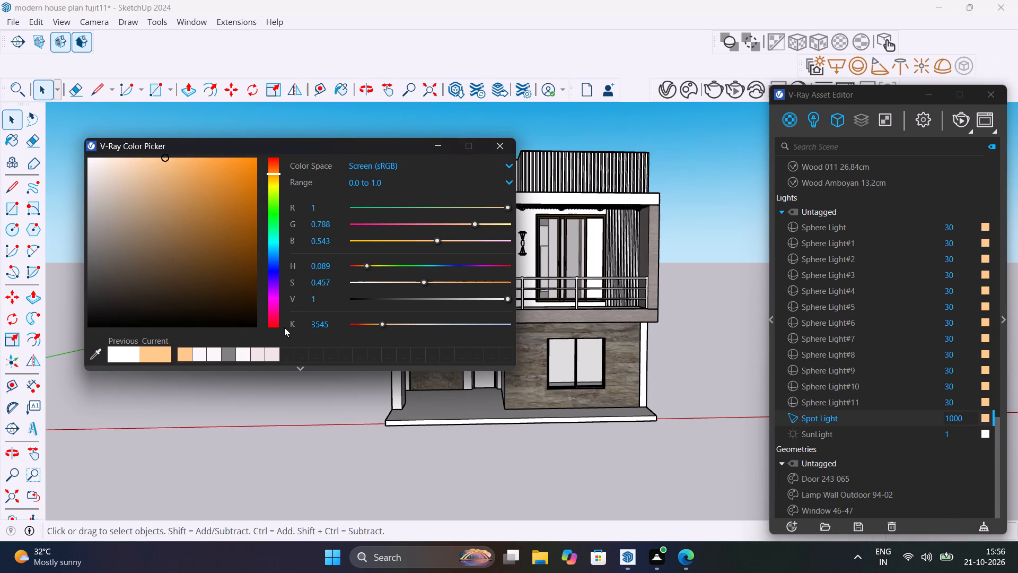
left_click(501, 146)
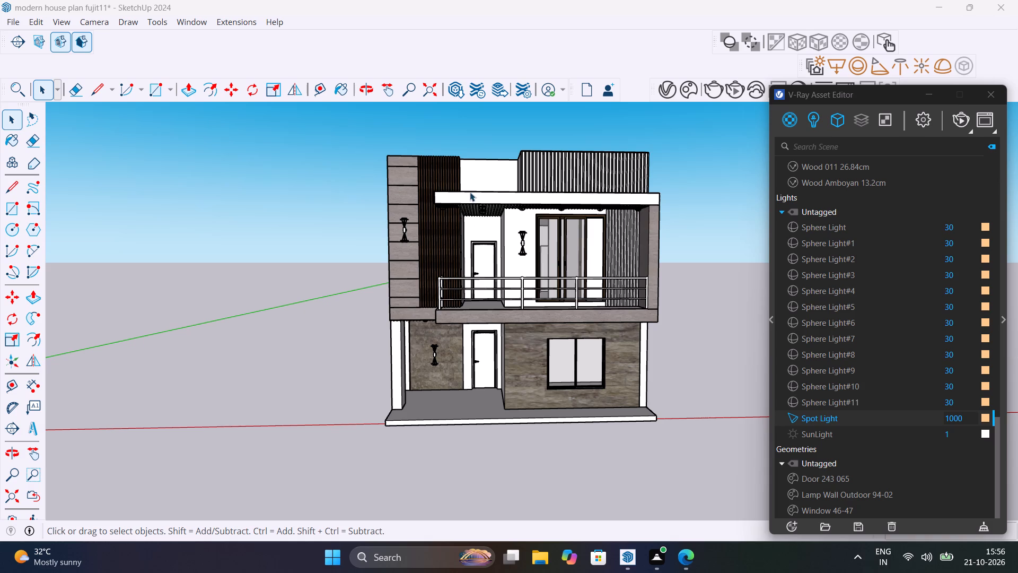
Inside the balcony canopy's group, copy its bottom front and side edges slightly upward to outline a thin band along the base.
scroll(470, 191, "up", 14)
middle_click_drag(443, 253, 592, 264)
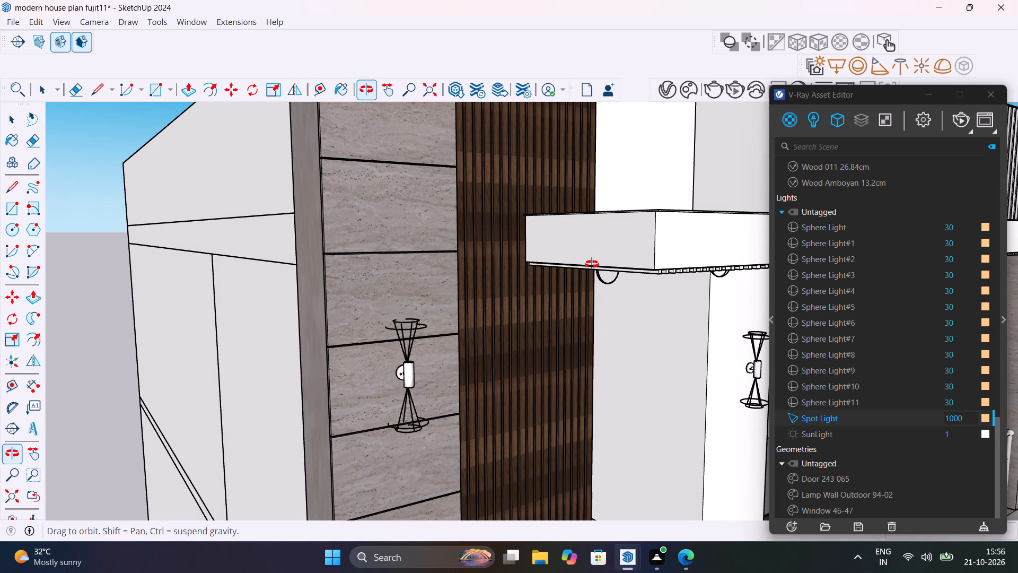
middle_click_drag(592, 264, 591, 264)
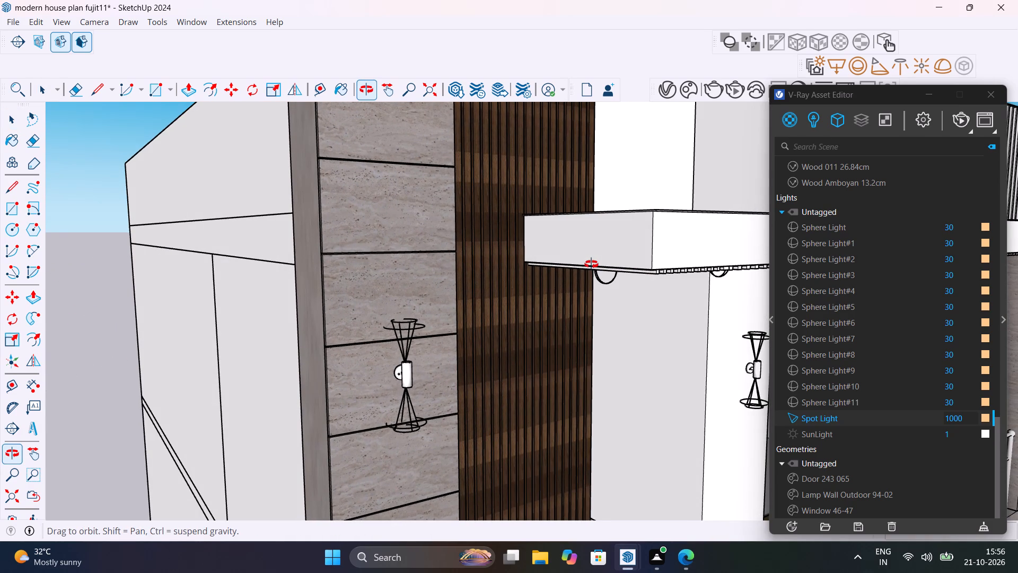
middle_click_drag(591, 264, 571, 307)
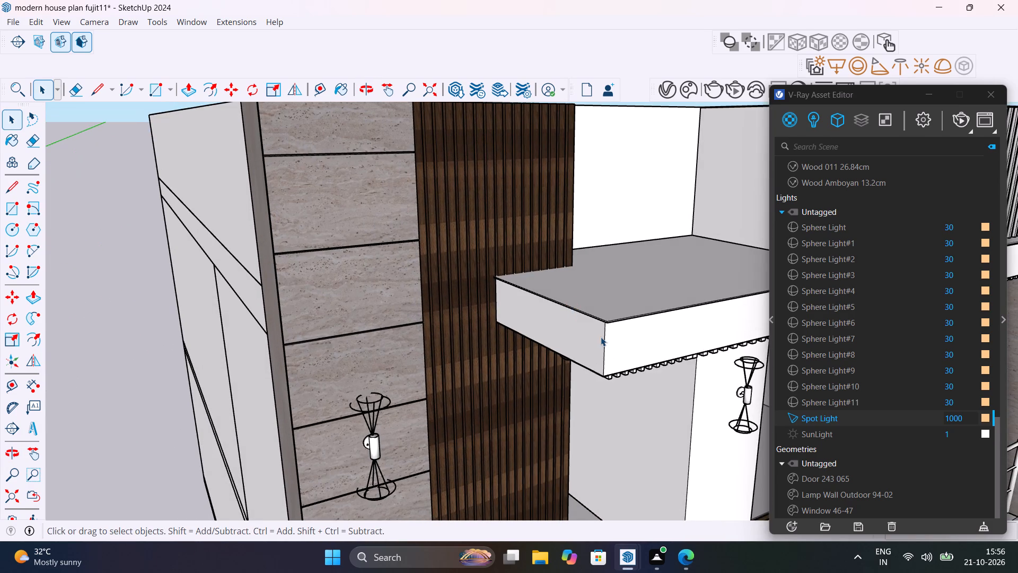
scroll(615, 329, "up", 11)
middle_click_drag(611, 340, 648, 260)
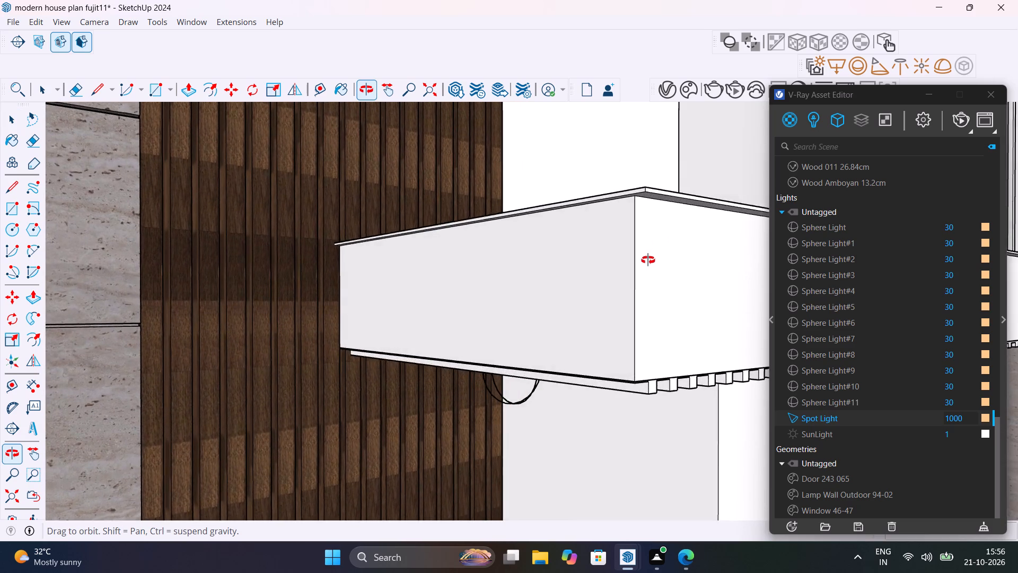
middle_click_drag(648, 260, 642, 242)
scroll(642, 242, "up", 1)
left_click(629, 354)
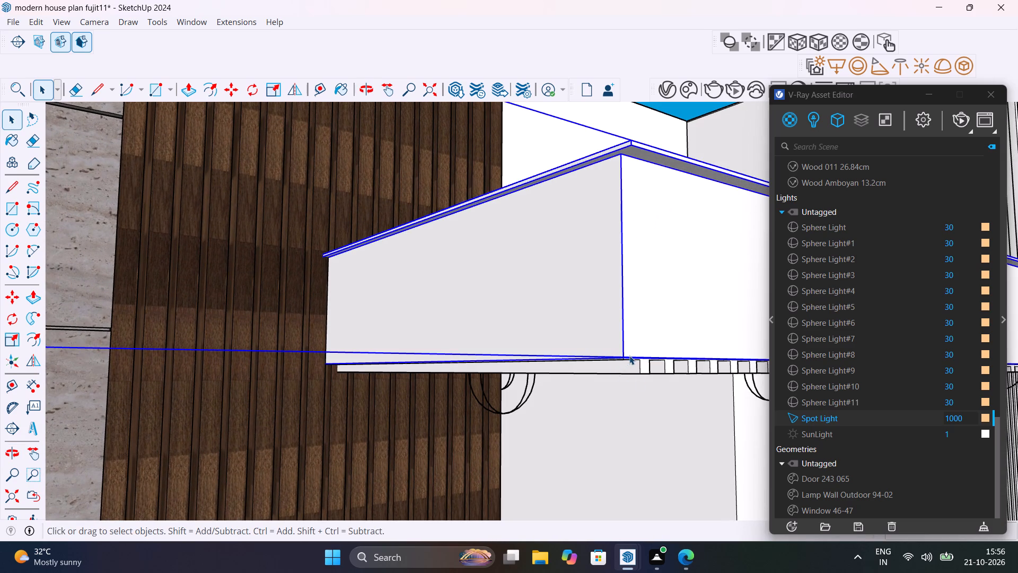
double_click(635, 343)
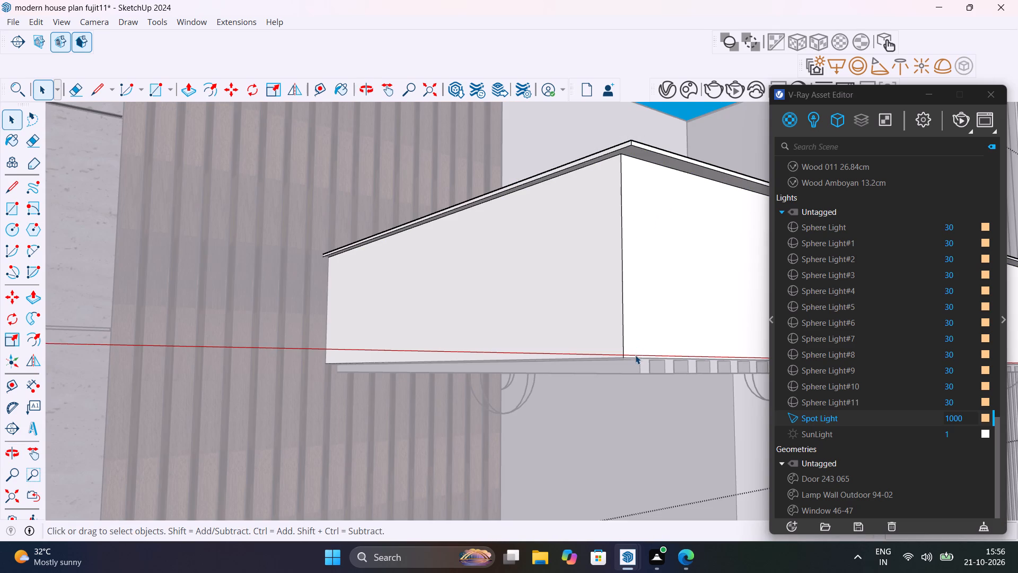
left_click(635, 357)
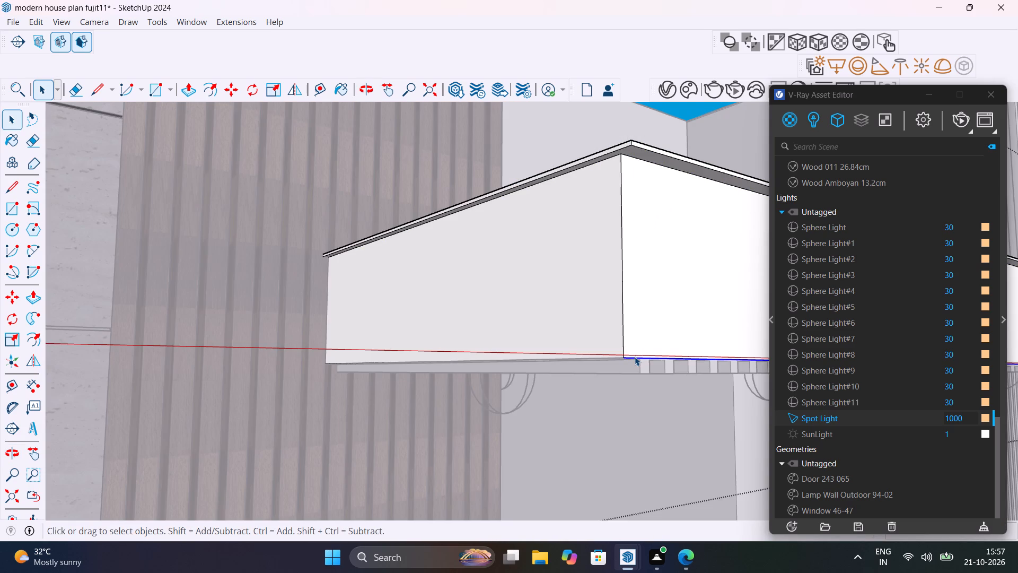
left_click(608, 359, "shift")
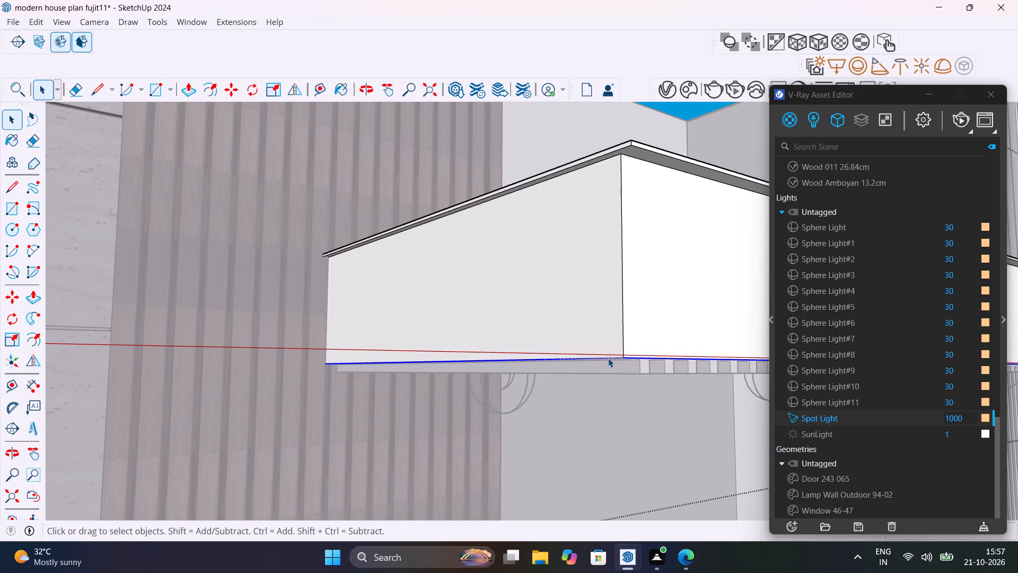
key("m")
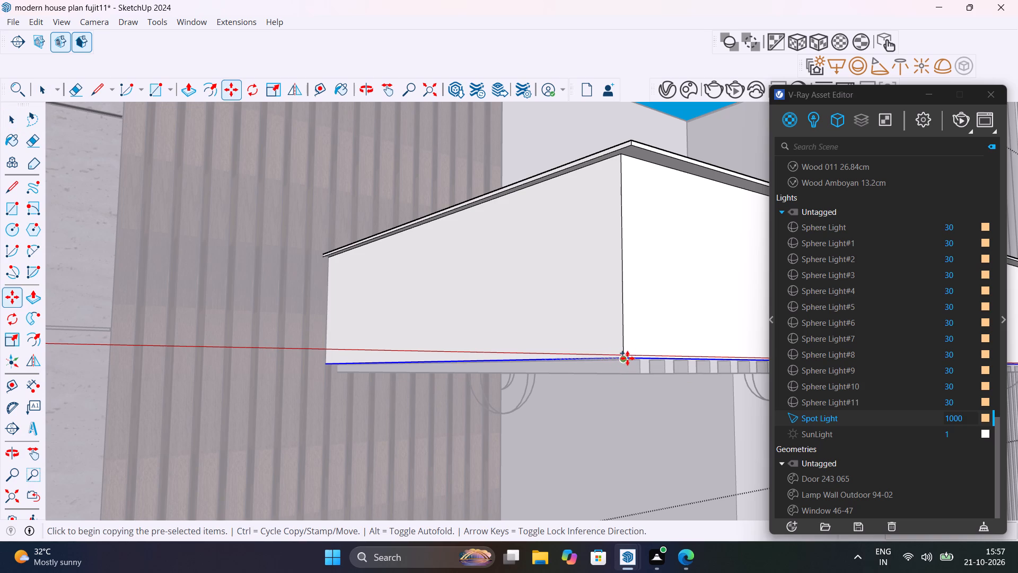
left_click(626, 357)
scroll(627, 349, "up", 5)
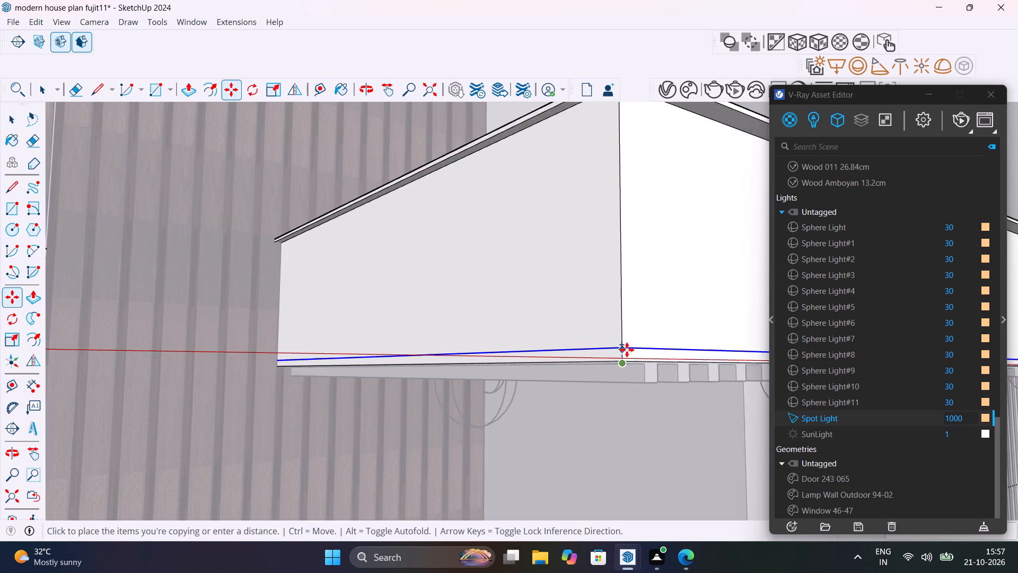
scroll(627, 350, "up", 12)
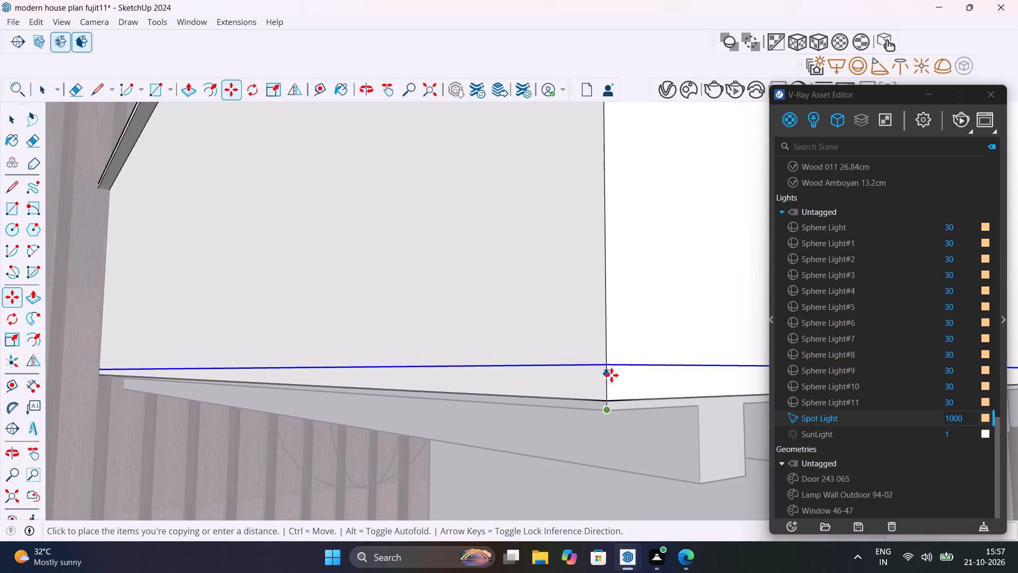
left_click(611, 377)
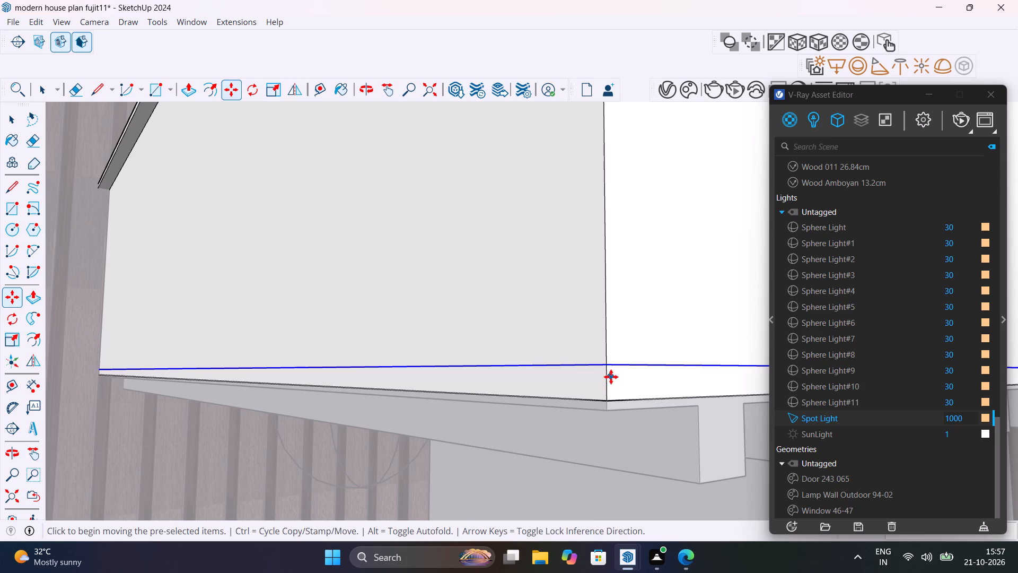
Push/Pull the thin band's front and side faces outward by the same distance to form a projecting lip around the canopy's base.
key("space")
left_click(615, 383)
key("p")
left_click(615, 383)
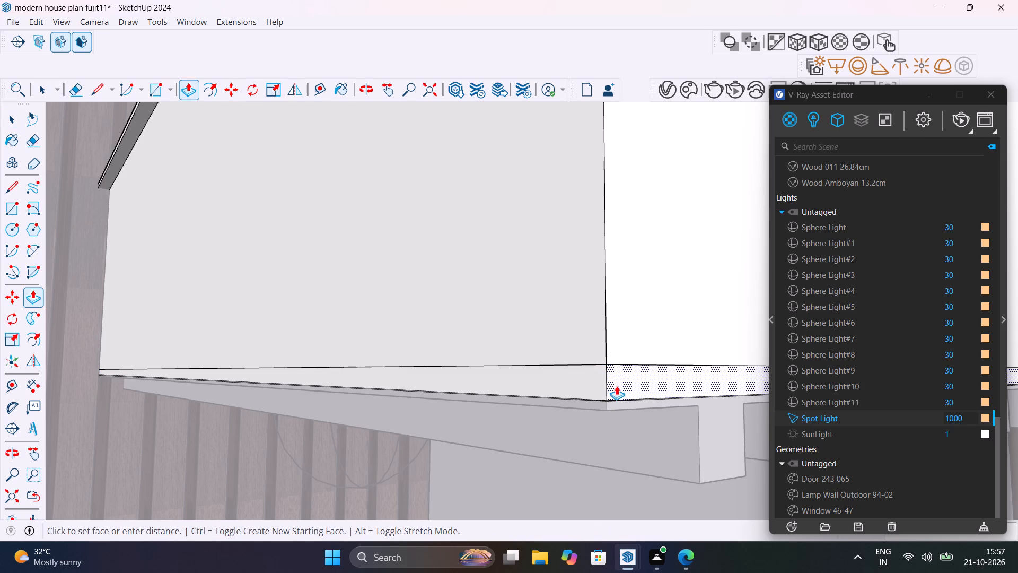
left_click(646, 393)
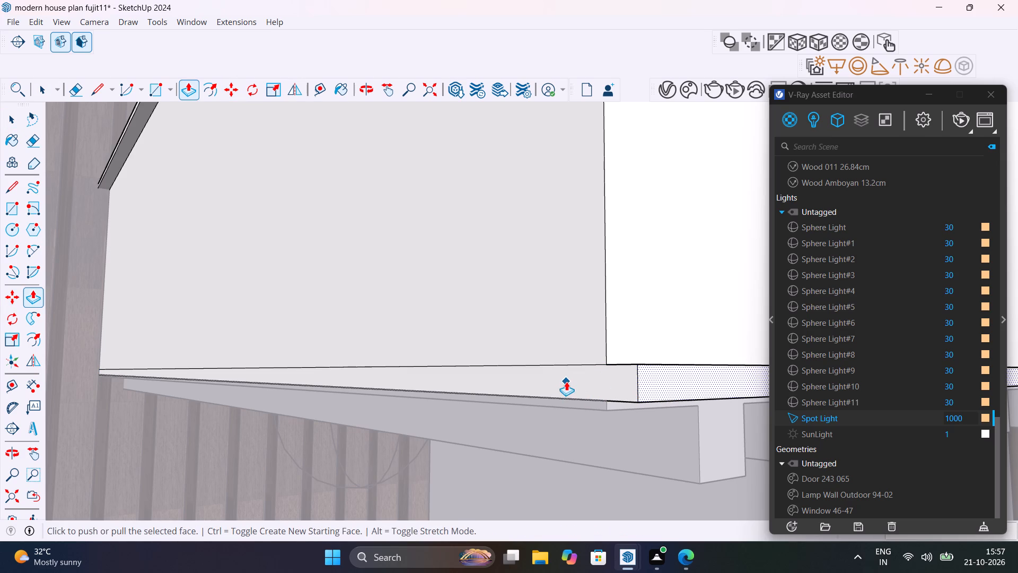
key("space")
left_click(566, 381)
key("p")
double_click(566, 381)
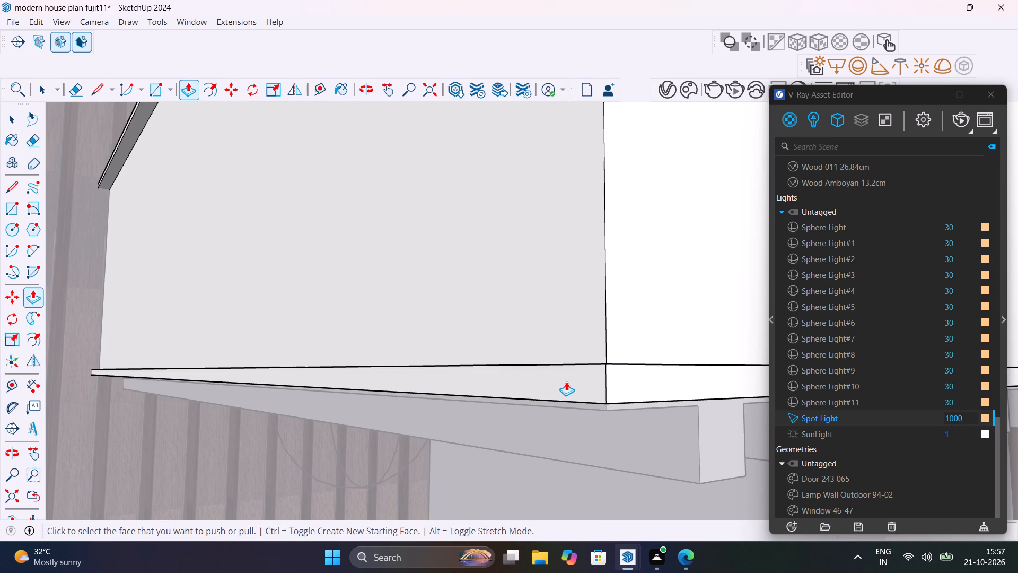
key("space")
Delete the leftover seam line across the top of the lip at the canopy's outer corner.
scroll(585, 405, "up", 1)
middle_click_drag(588, 409, 630, 510)
scroll(585, 436, "down", 5)
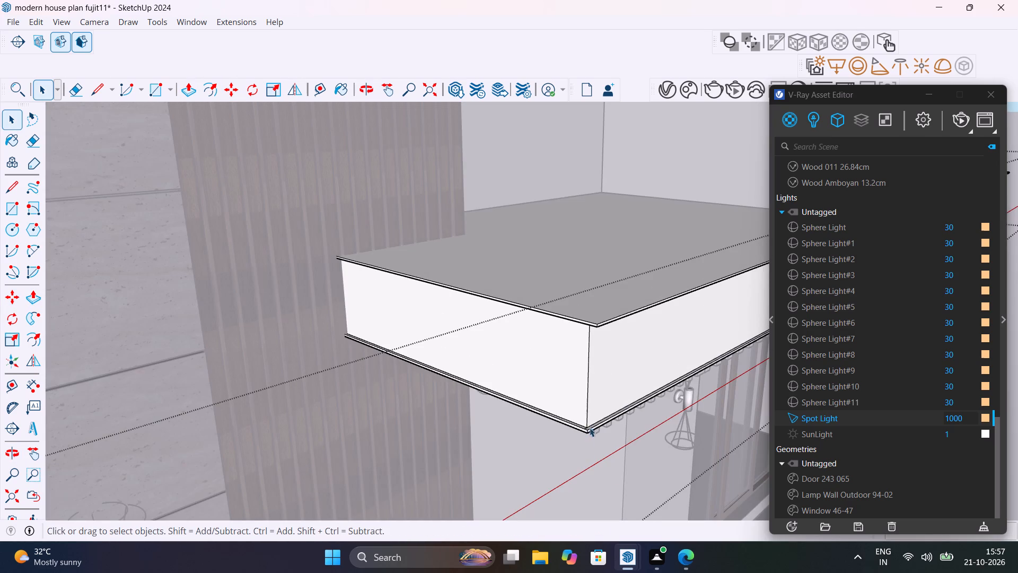
scroll(590, 420, "up", 10)
scroll(565, 446, "up", 16)
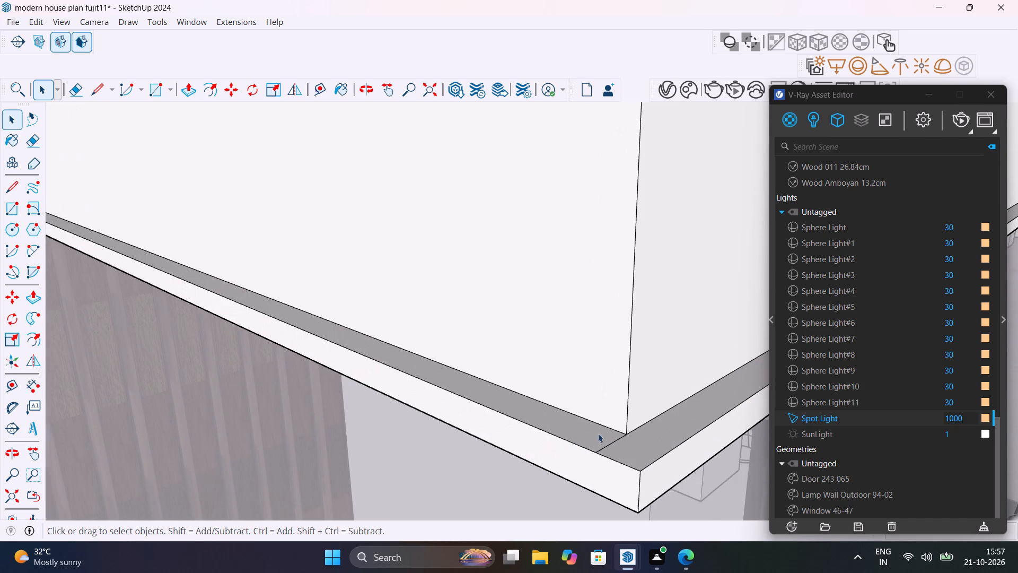
left_click(615, 444)
key("Delete")
Examine the canopy's new bottom lip and slatted underside from several angles.
scroll(615, 443, "down", 3)
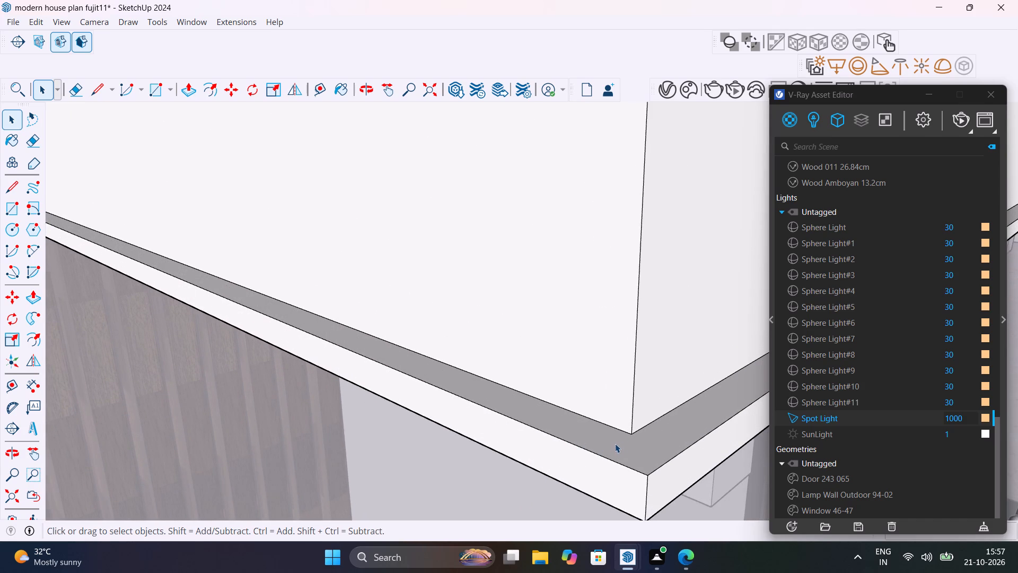
scroll(615, 444, "down", 20)
scroll(615, 444, "down", 6)
middle_click_drag(624, 363, 597, 238)
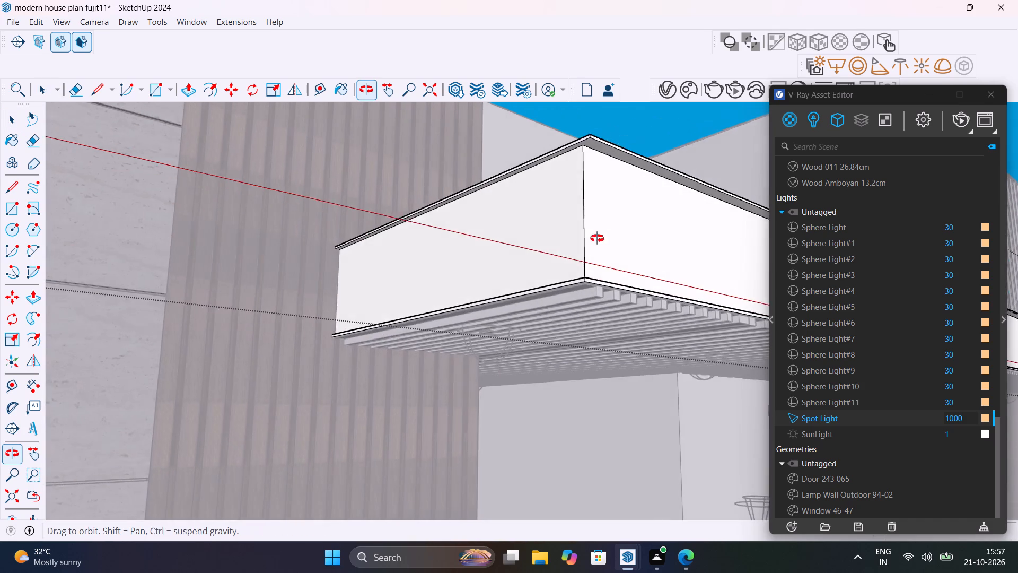
middle_click_drag(597, 238, 438, 378)
scroll(438, 380, "down", 11)
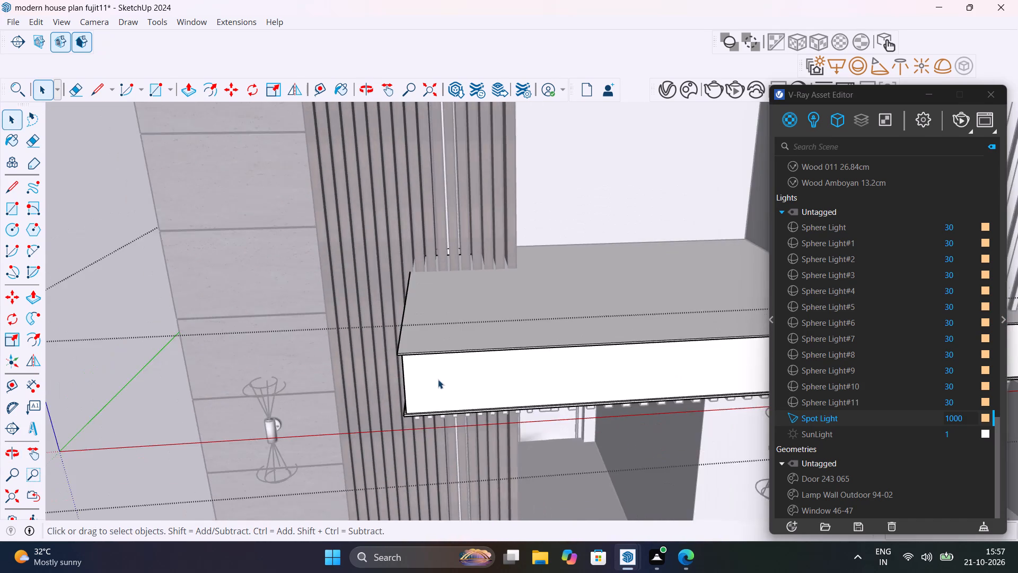
scroll(438, 379, "down", 3)
middle_click_drag(477, 416, 620, 292)
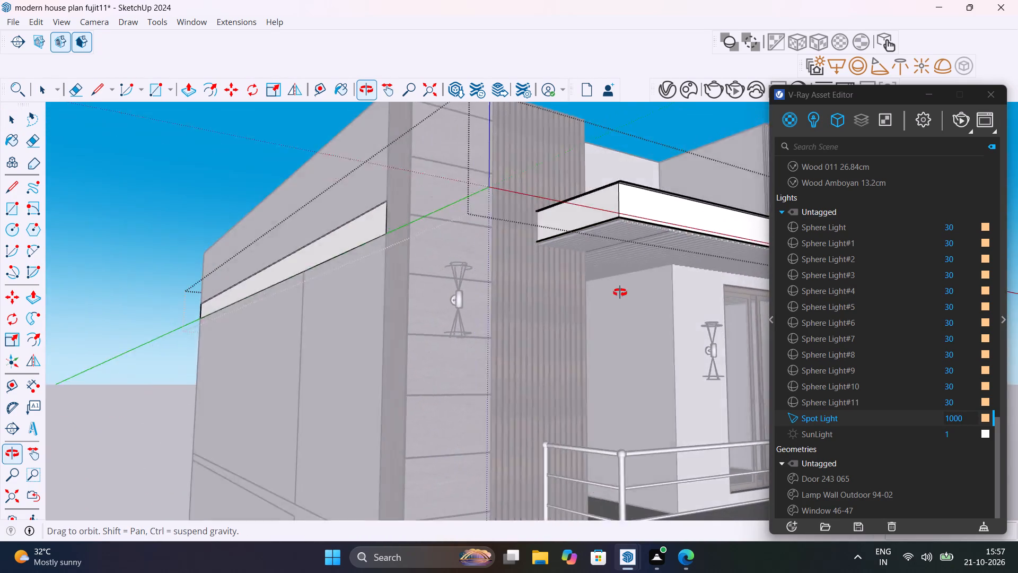
middle_click_drag(620, 292, 640, 413)
scroll(662, 390, "up", 20)
scroll(662, 390, "up", 1)
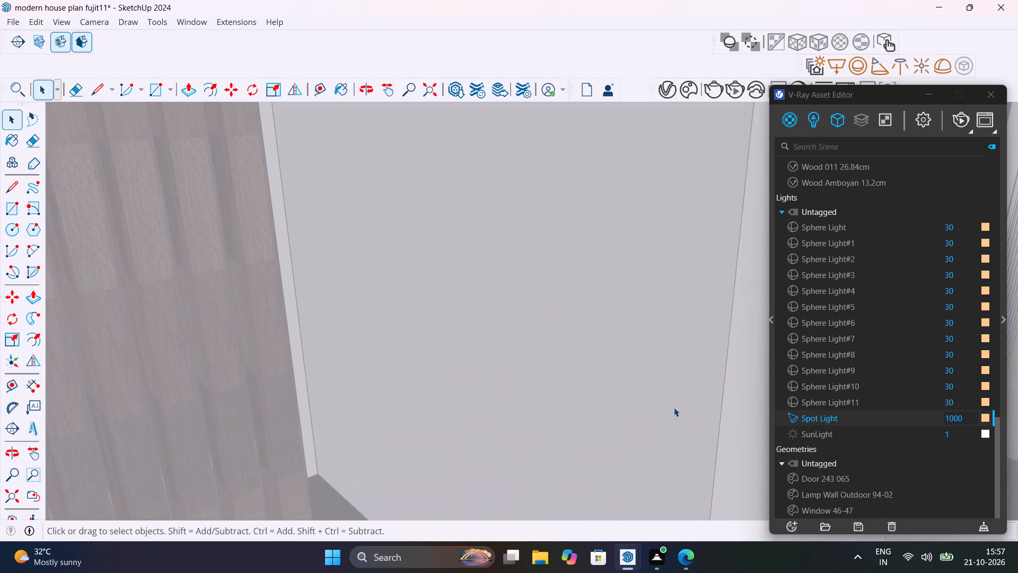
scroll(674, 402, "down", 7)
middle_click_drag(697, 420, 647, 400)
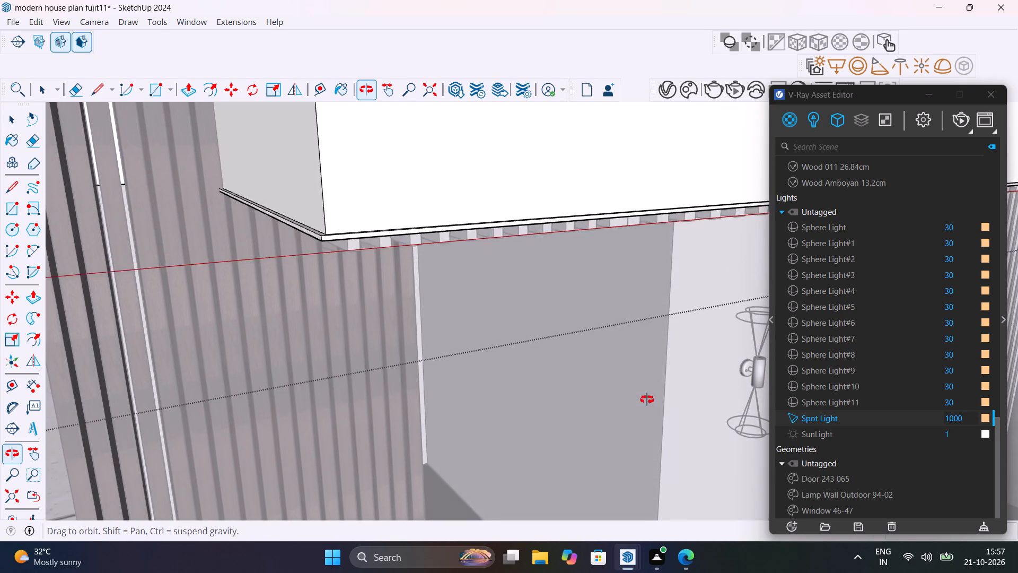
Close the balcony canopy's group to return to the whole house model.
middle_click_drag(647, 400, 610, 436)
scroll(622, 429, "down", 18)
left_click(373, 375)
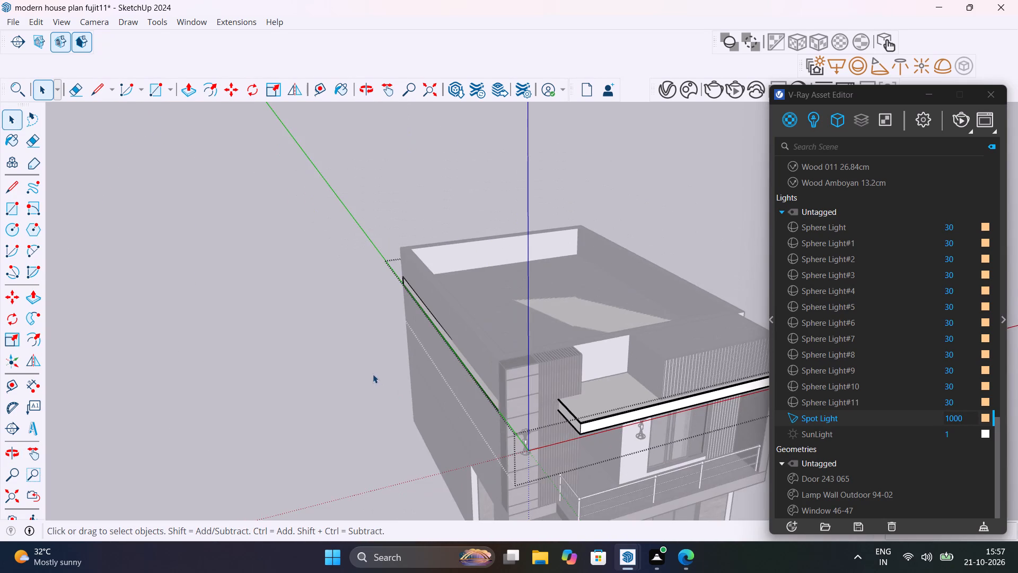
Examine the house's roof parapet, rear wall and side walls from several angles.
middle_click_drag(508, 416, 694, 364)
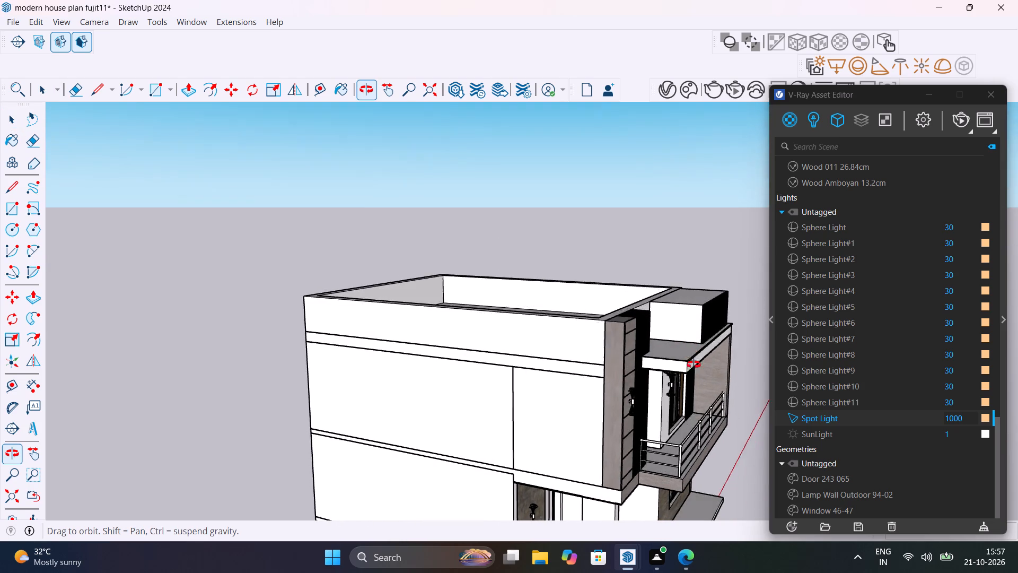
middle_click_drag(694, 364, 699, 516)
scroll(355, 319, "up", 19)
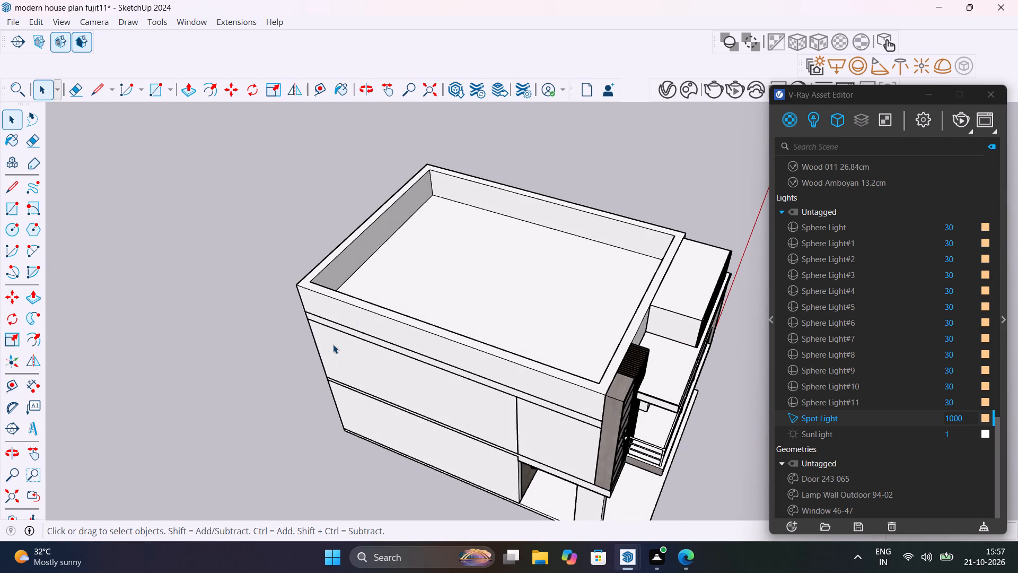
scroll(333, 336, "up", 11)
middle_click_drag(362, 333, 399, 303)
middle_click_drag(407, 308, 678, 233)
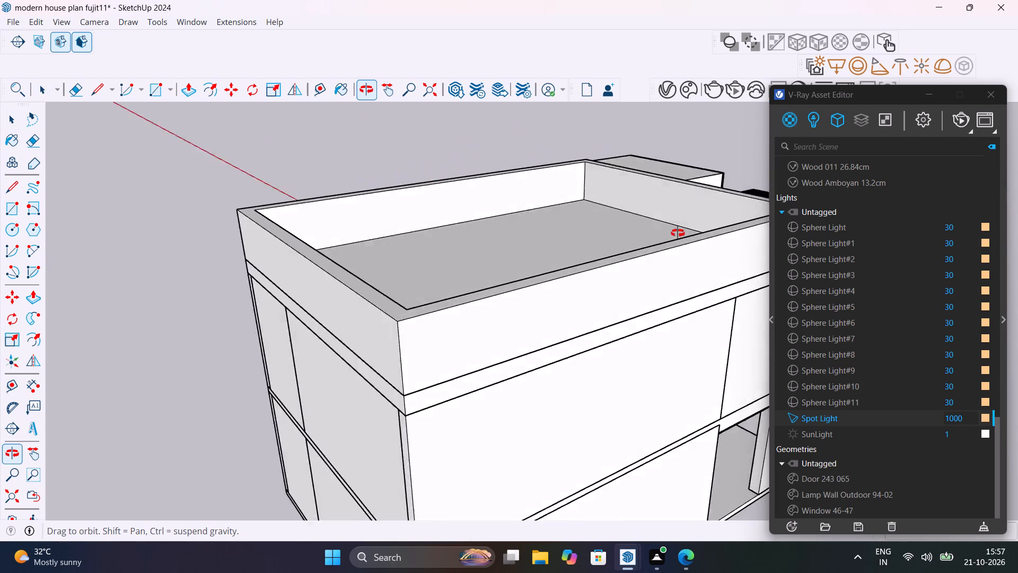
middle_click_drag(678, 233, 572, 316)
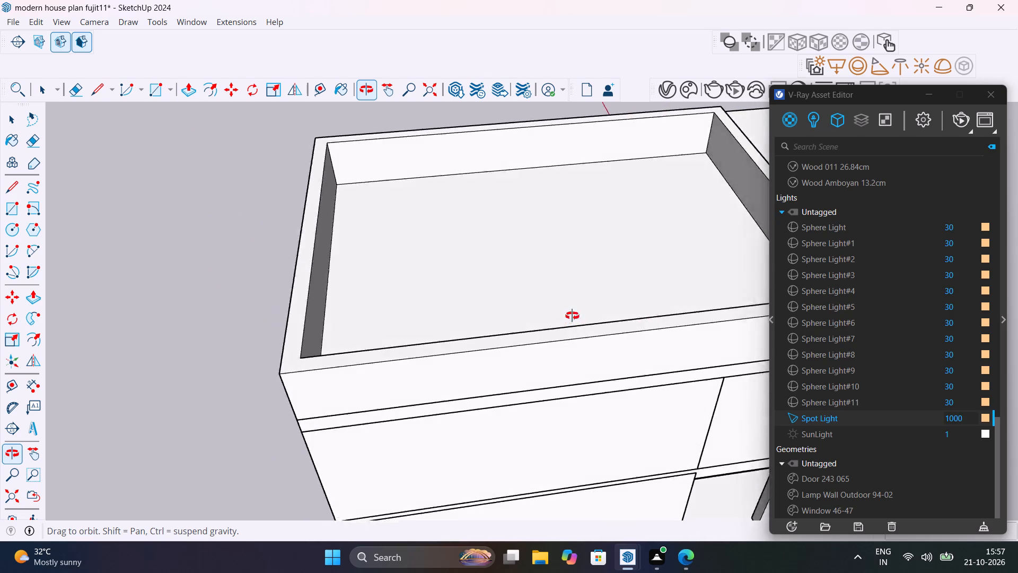
middle_click_drag(572, 316, 778, 186)
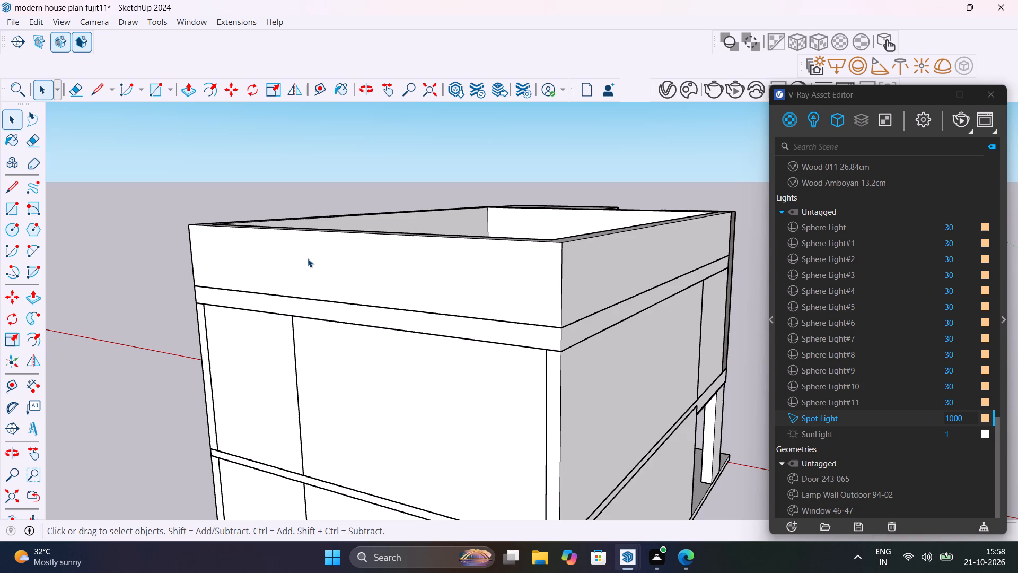
scroll(308, 258, "down", 10)
middle_click_drag(356, 281, 253, 280)
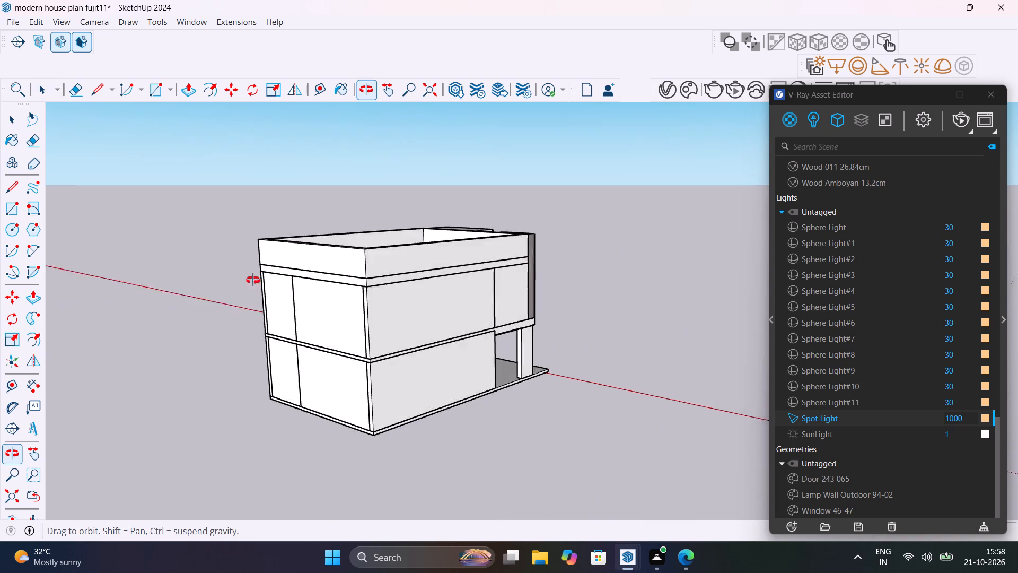
middle_click_drag(253, 280, 68, 302)
middle_click_drag(516, 282, 225, 263)
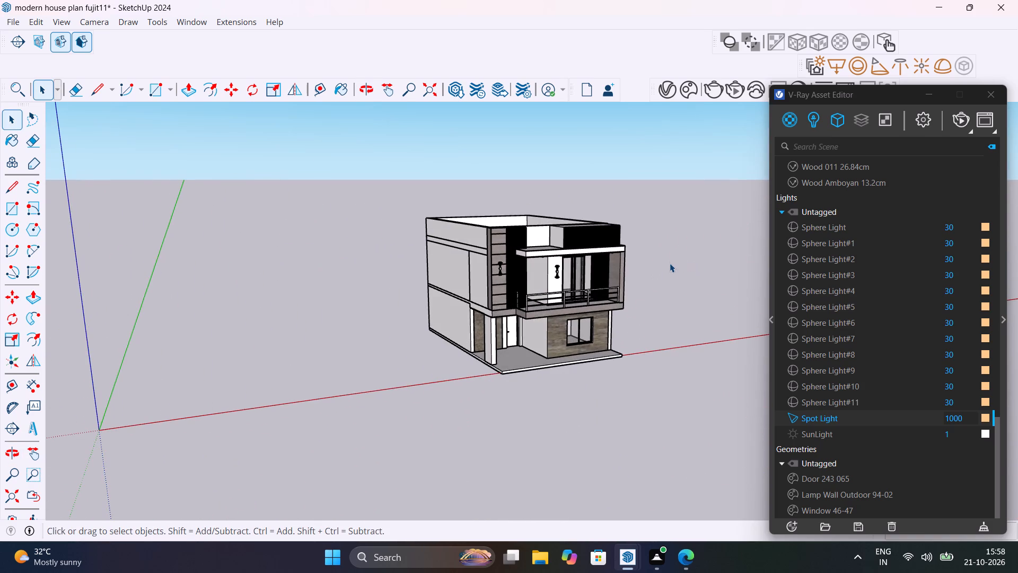
Examine the front facade, including the balcony canopy, slatted panels and wall lamps, from near and far.
scroll(670, 263, "up", 9)
middle_click_drag(646, 306, 539, 398)
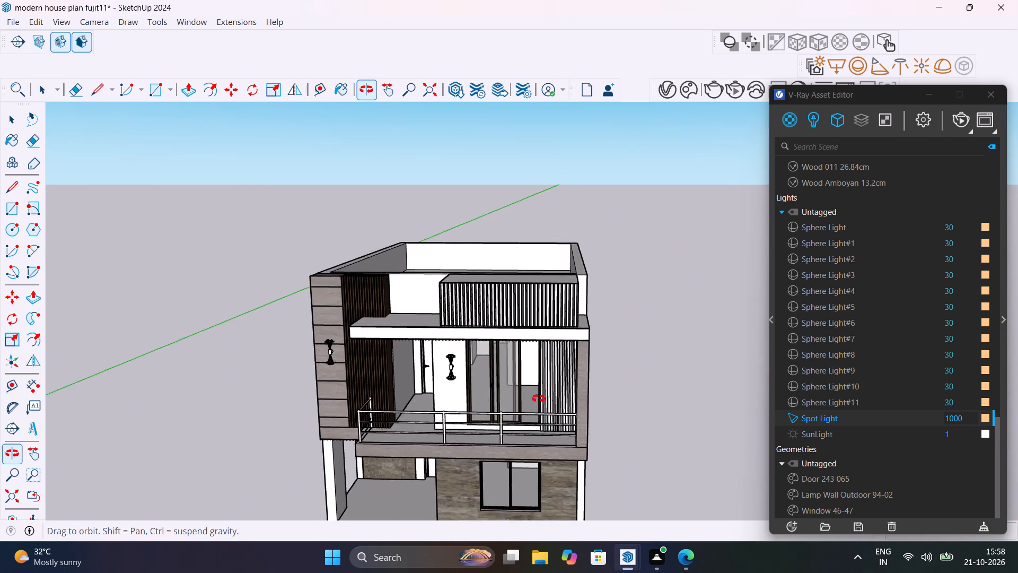
middle_click_drag(539, 398, 558, 351)
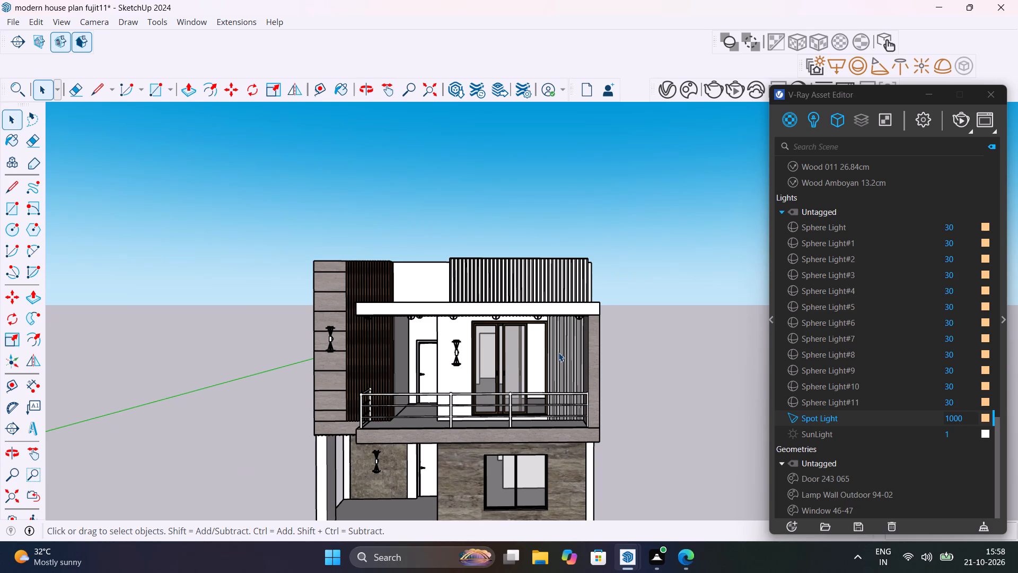
scroll(517, 365, "up", 7)
scroll(556, 377, "down", 3)
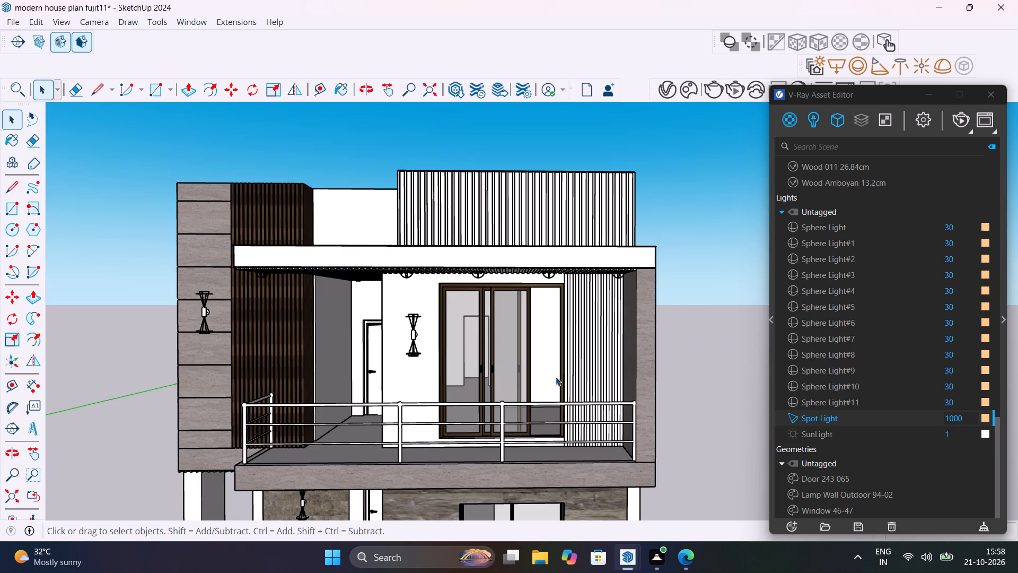
middle_click_drag(567, 373, 612, 350)
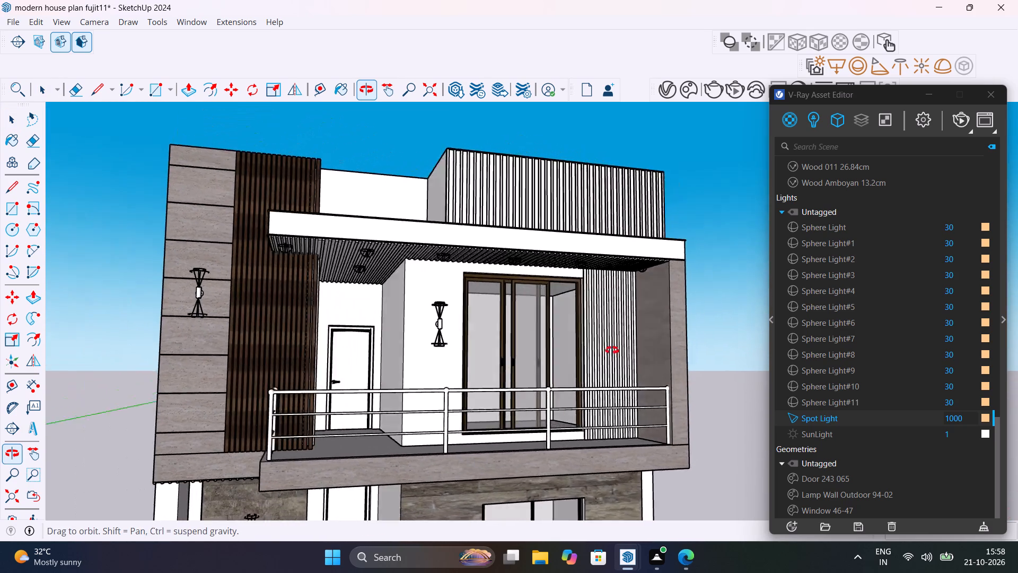
middle_click_drag(612, 350, 603, 352)
scroll(603, 354, "down", 4)
middle_click_drag(603, 353, 536, 389)
scroll(536, 390, "down", 7)
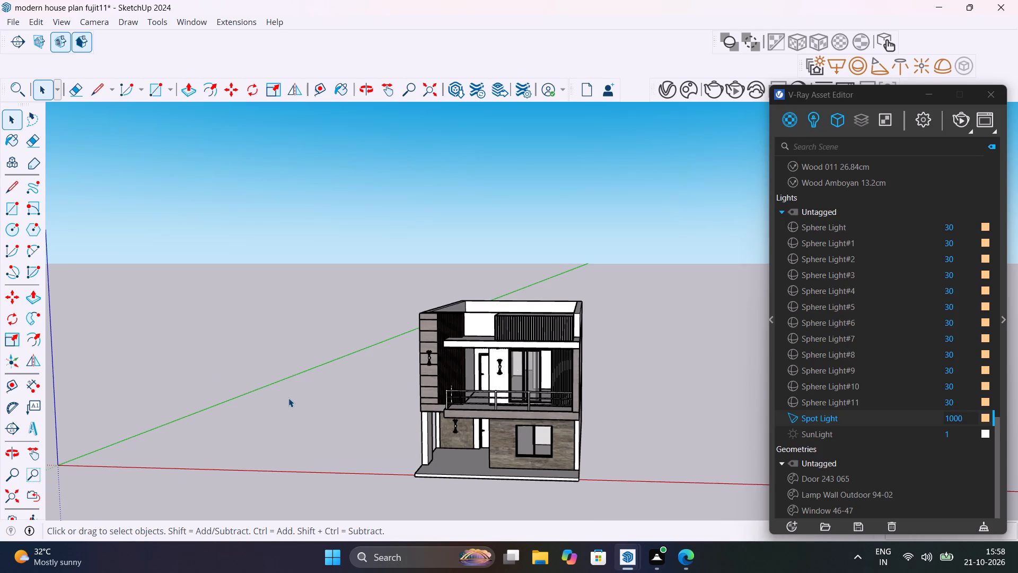
scroll(488, 368, "up", 8)
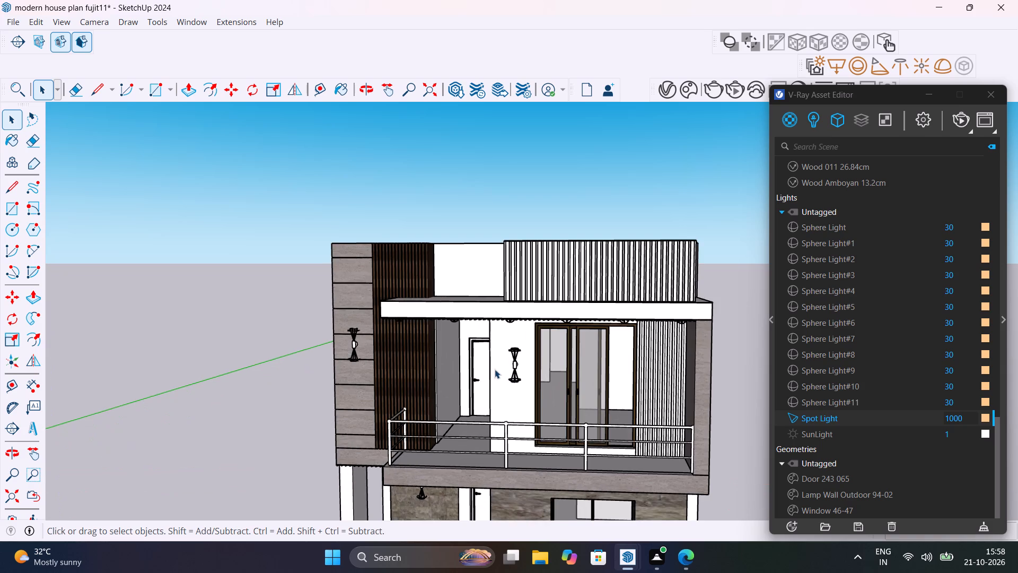
middle_click_drag(507, 379, 587, 377)
scroll(587, 377, "down", 4)
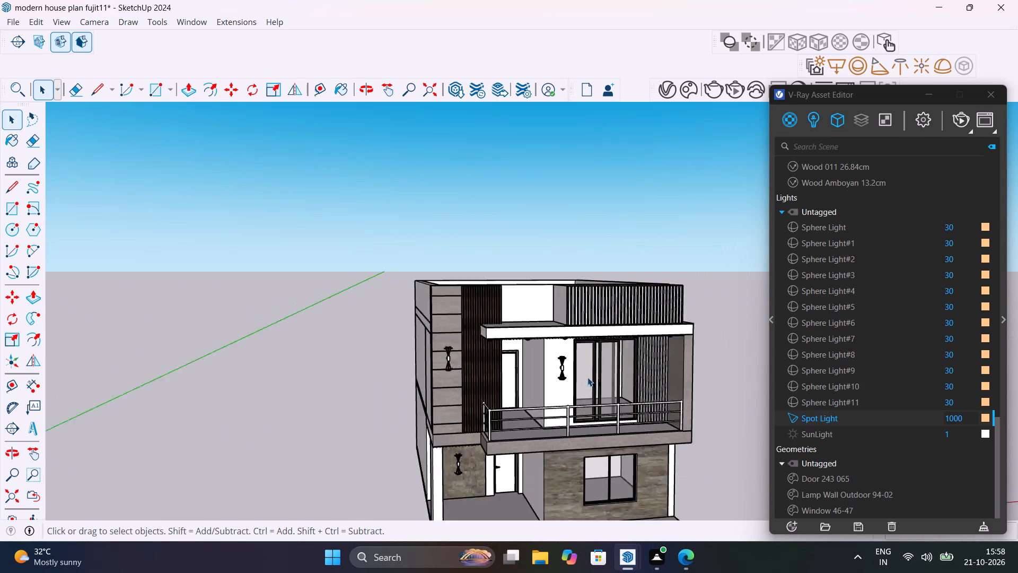
scroll(587, 377, "down", 5)
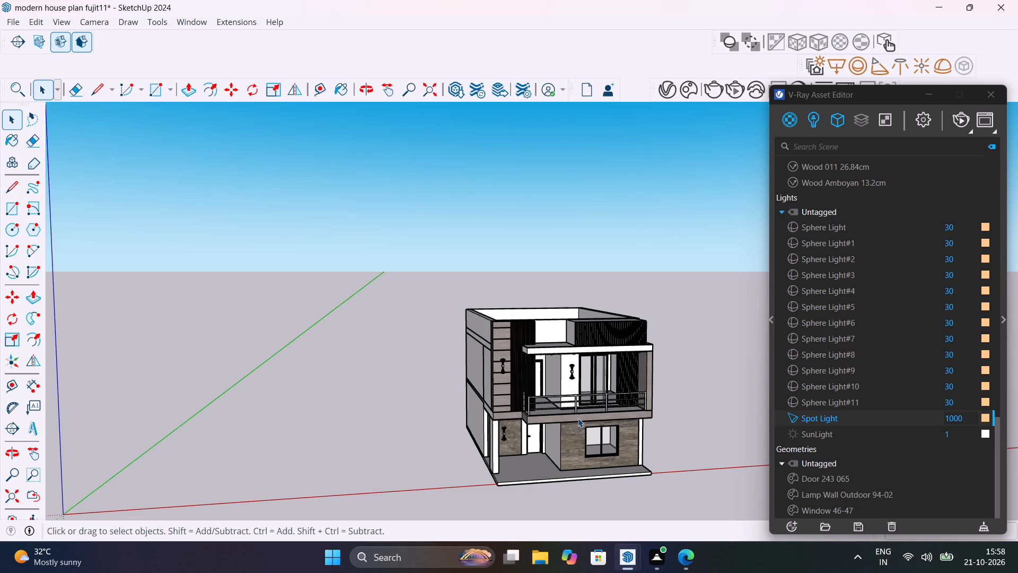
scroll(578, 407, "up", 3)
middle_click_drag(612, 415, 540, 462)
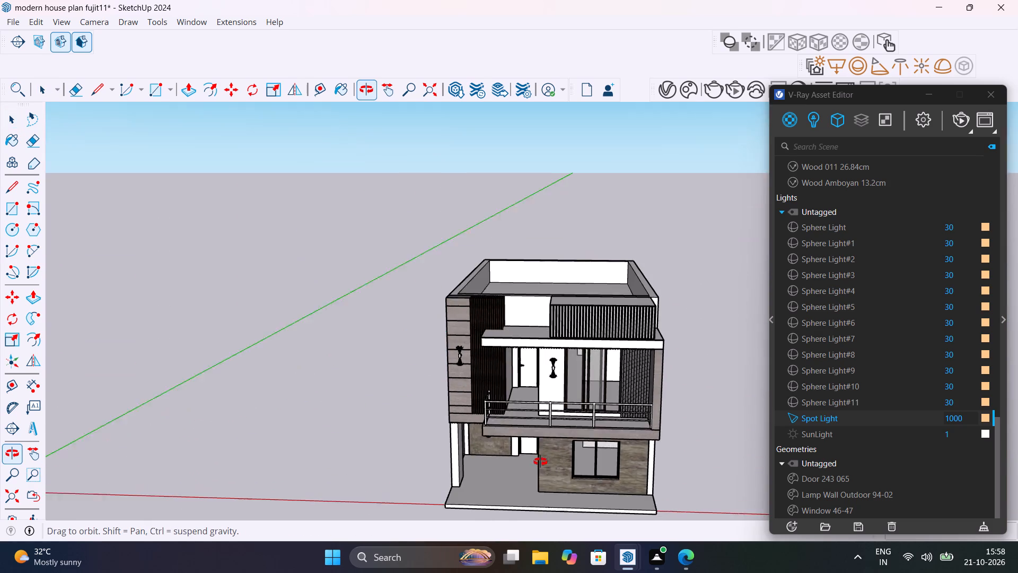
middle_click_drag(540, 462, 543, 467)
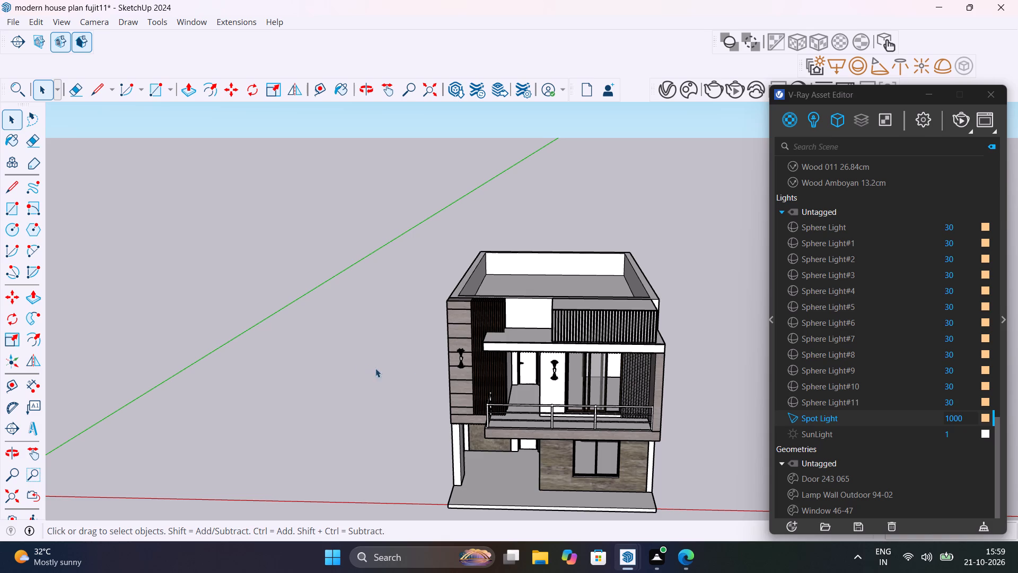
scroll(558, 325, "up", 4)
middle_click_drag(536, 337, 618, 294)
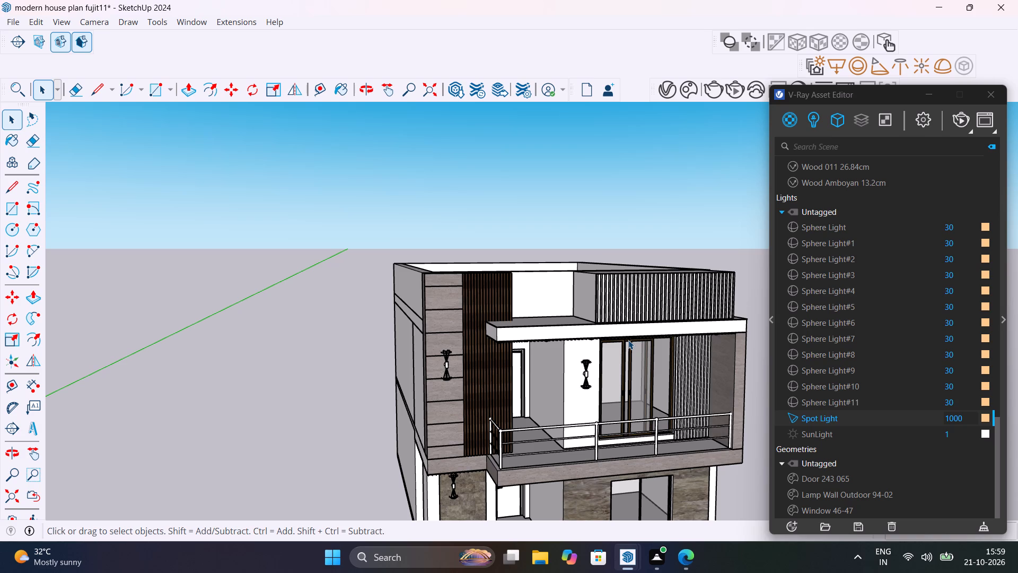
scroll(724, 305, "down", 7)
middle_click_drag(713, 342, 631, 293)
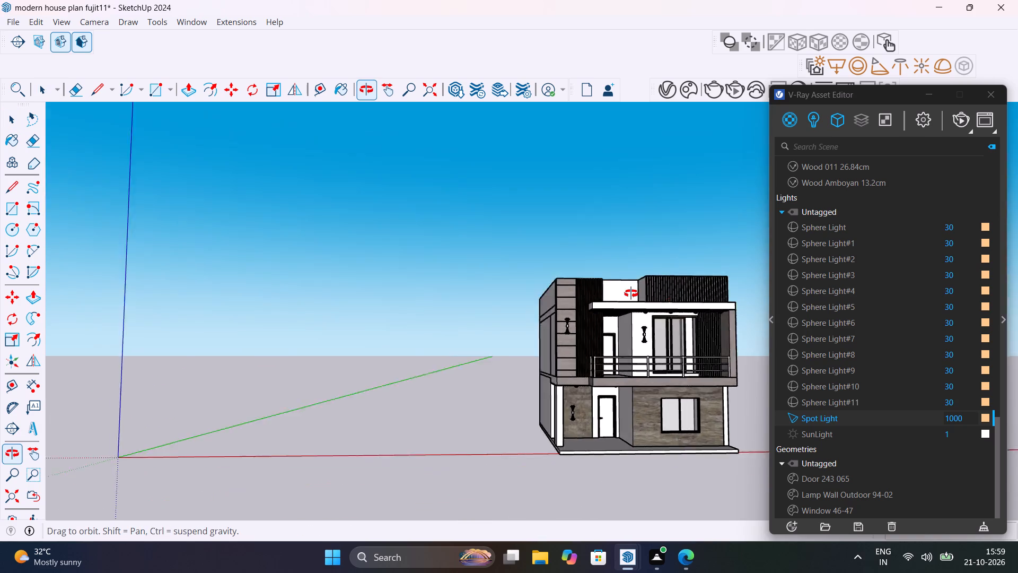
middle_click_drag(631, 293, 615, 311)
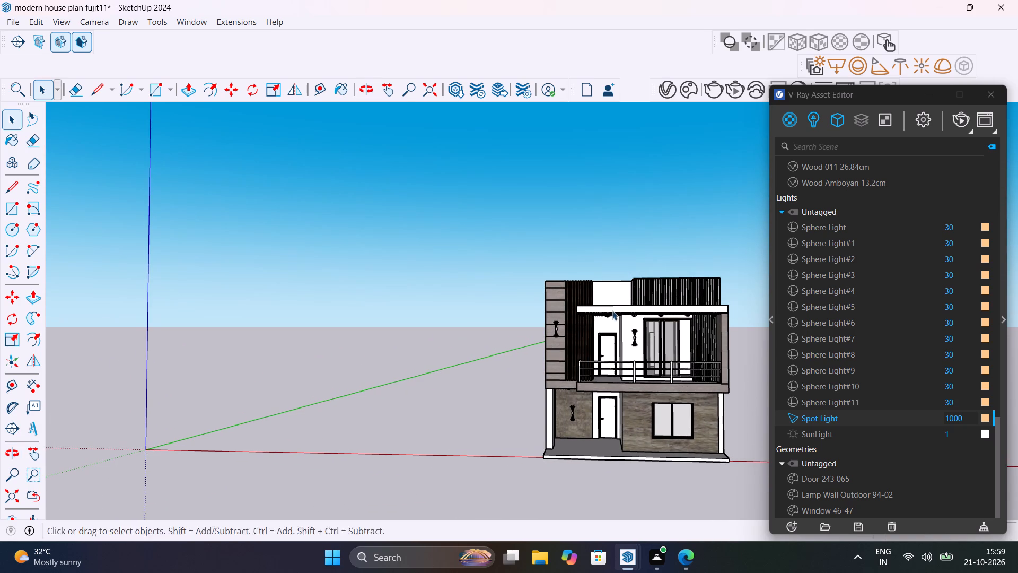
Frame the full front facade, run a V-Ray test render of it, and stop and close the render.
middle_click_drag(610, 310, 501, 279)
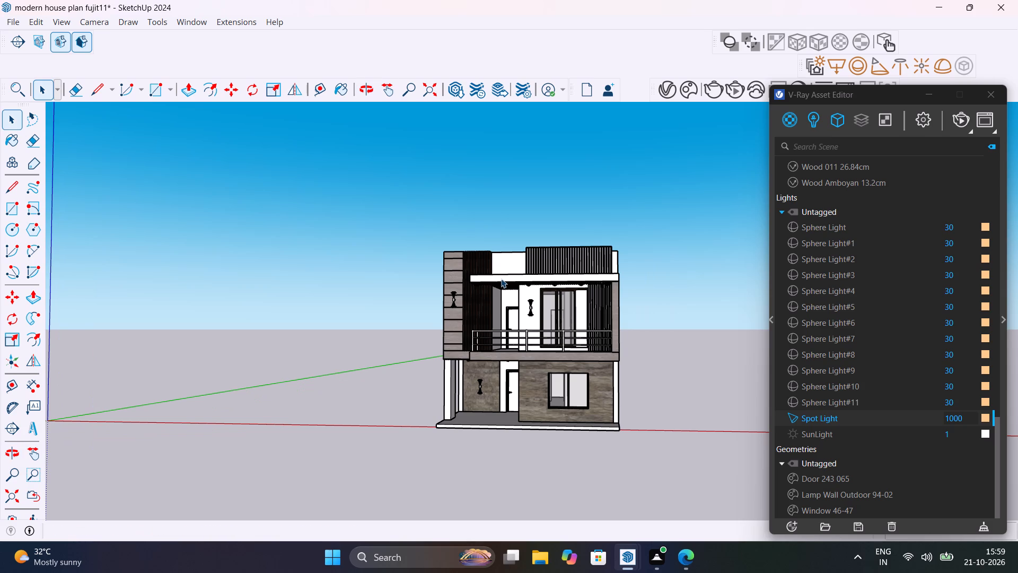
scroll(601, 306, "up", 4)
middle_click_drag(605, 339, 651, 295)
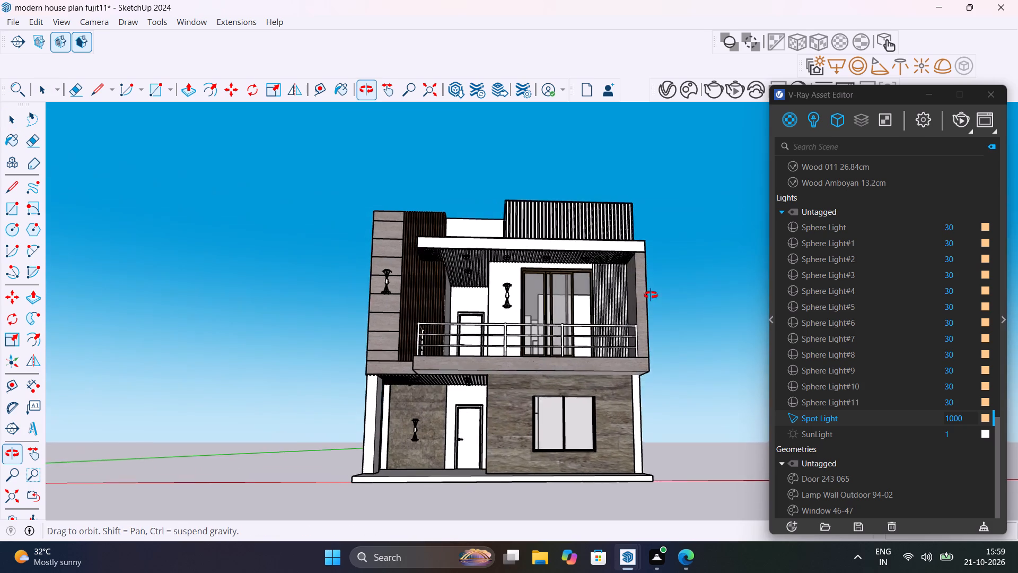
middle_click_drag(651, 295, 690, 329)
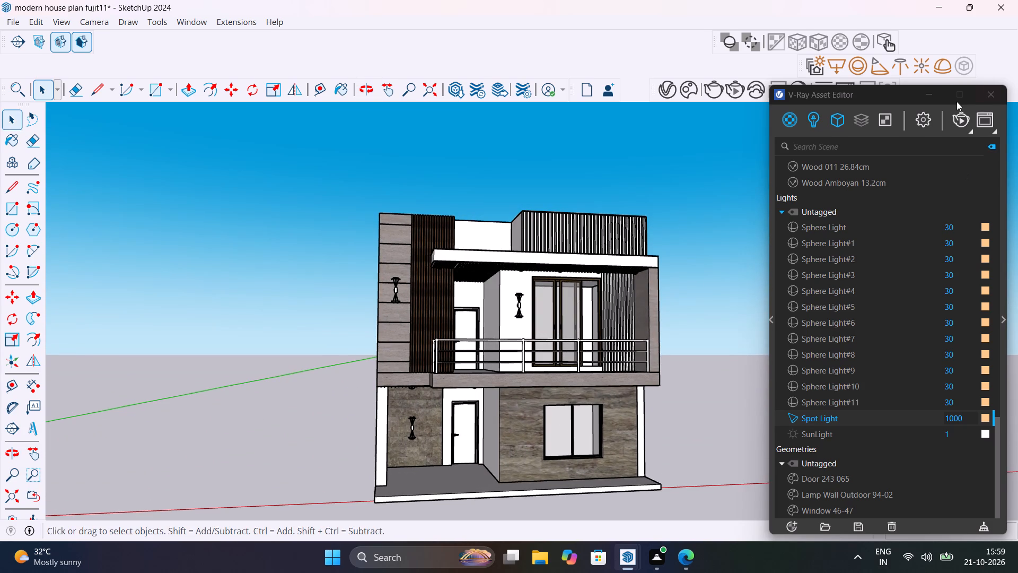
left_click(960, 118)
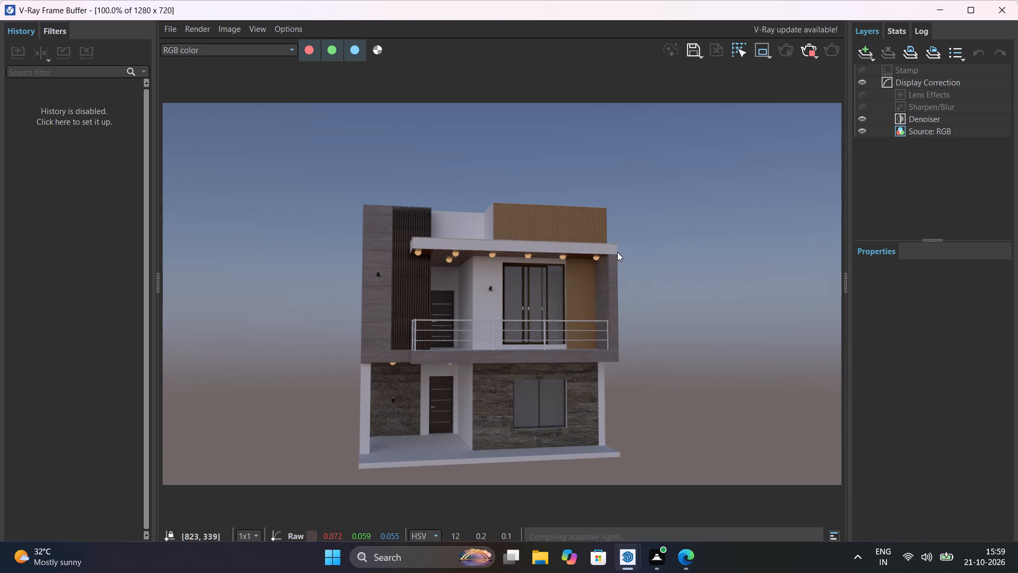
left_click(802, 49)
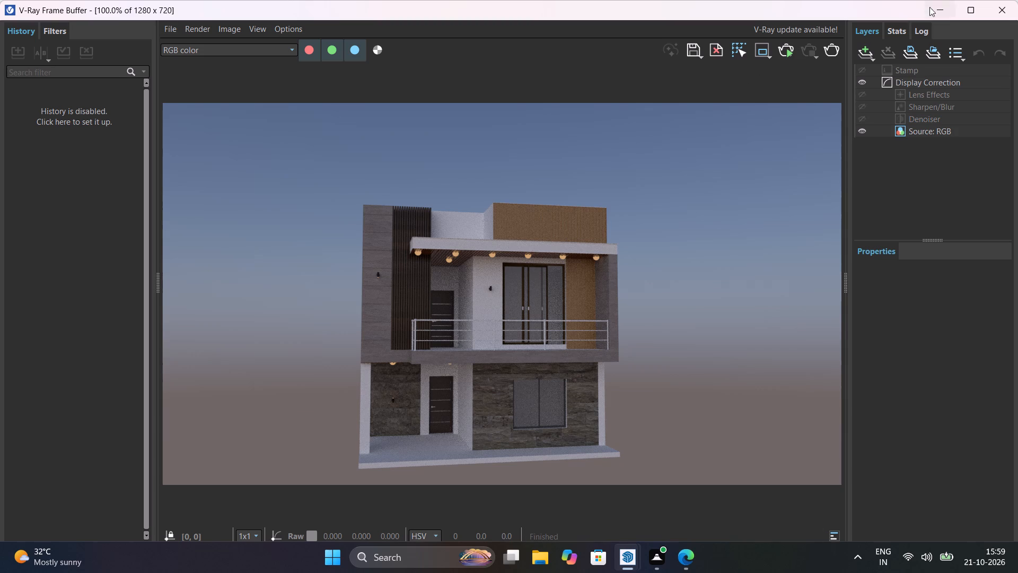
left_click(1002, 3)
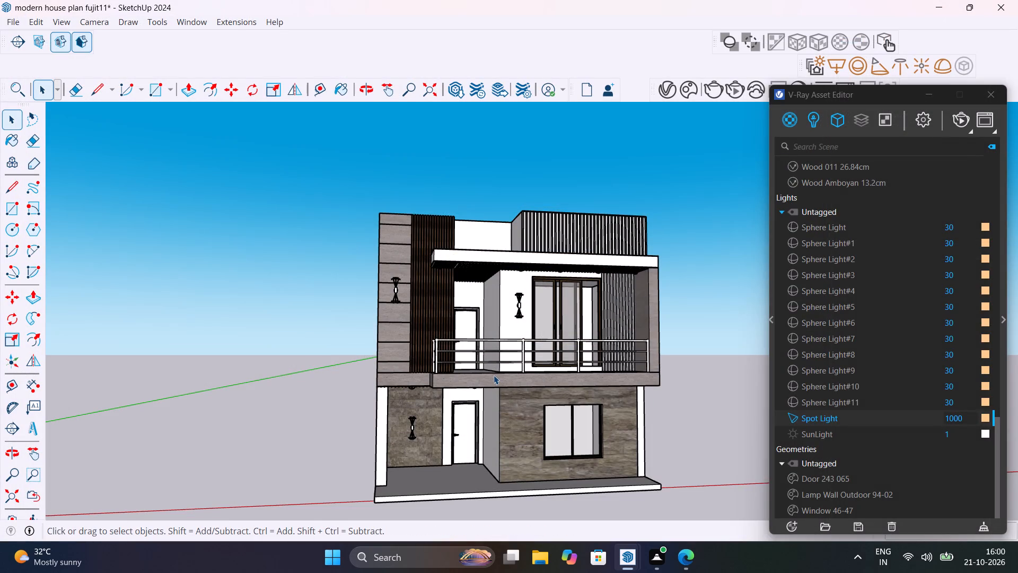
Search the Chaos Cosmos online library for "paint" and look through the available paint materials.
left_click(683, 90)
left_click(148, 58)
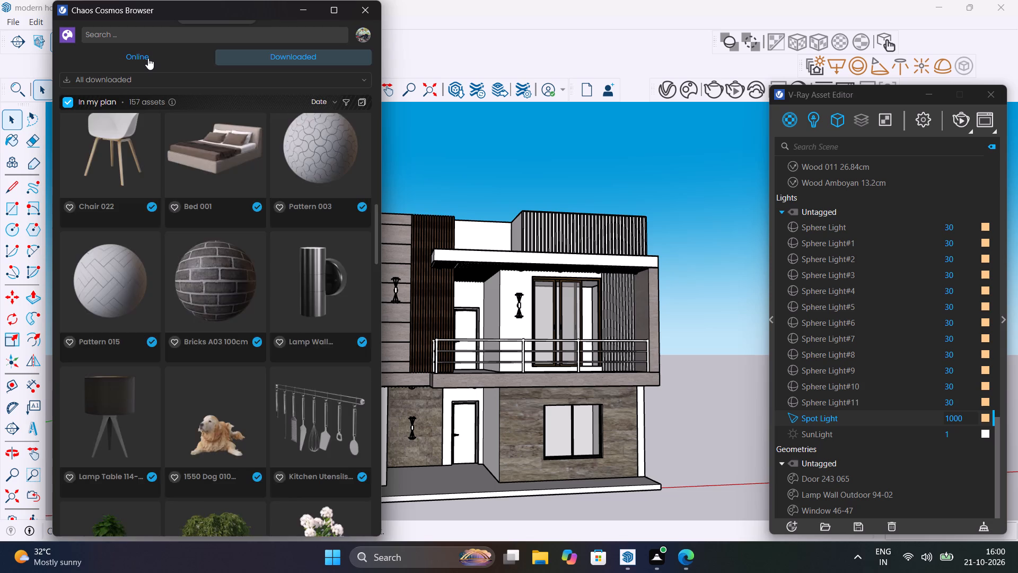
left_click(180, 36)
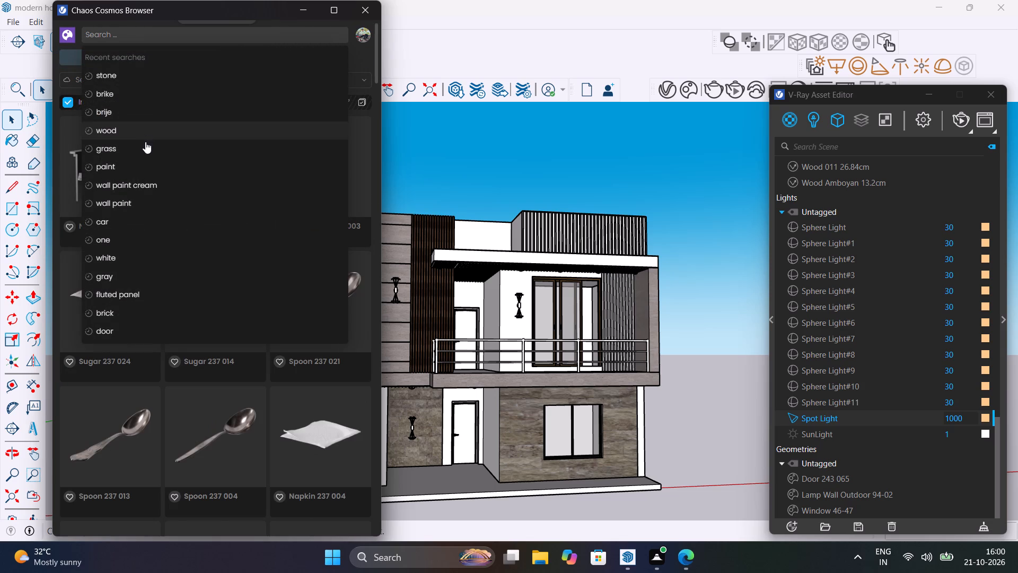
left_click(143, 163)
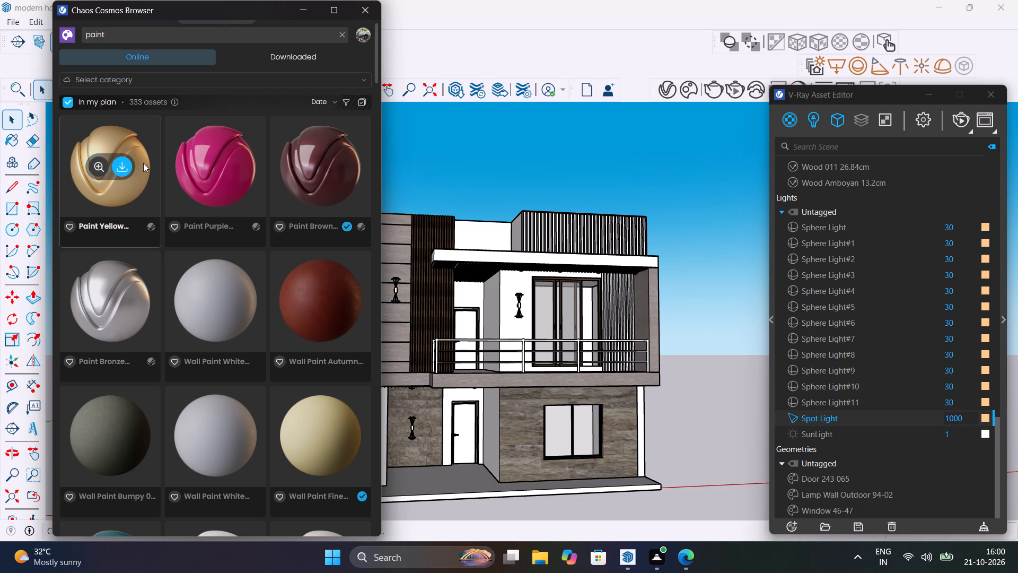
scroll(148, 286, "down", 2)
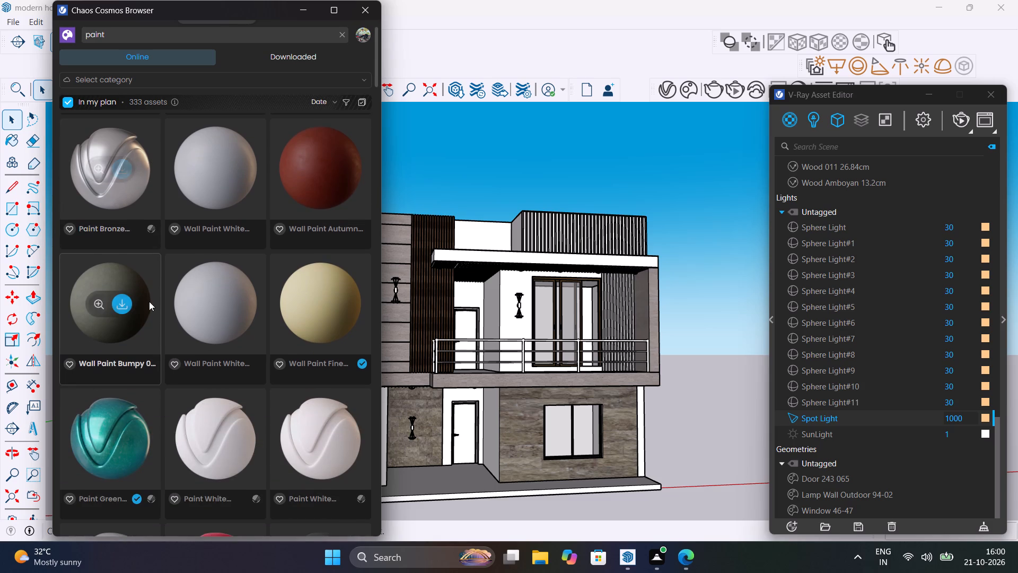
scroll(149, 301, "down", 9)
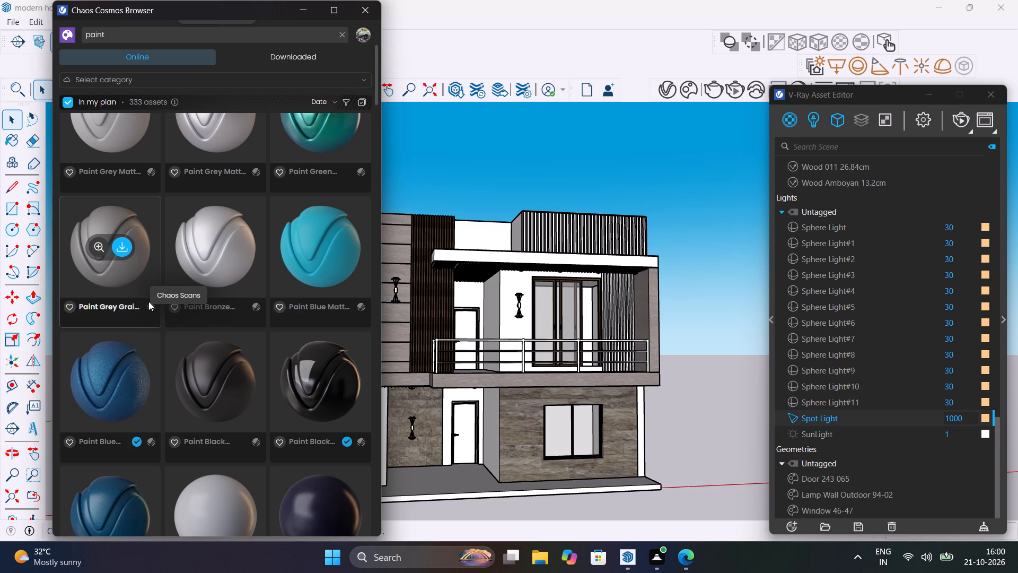
scroll(153, 338, "down", 2)
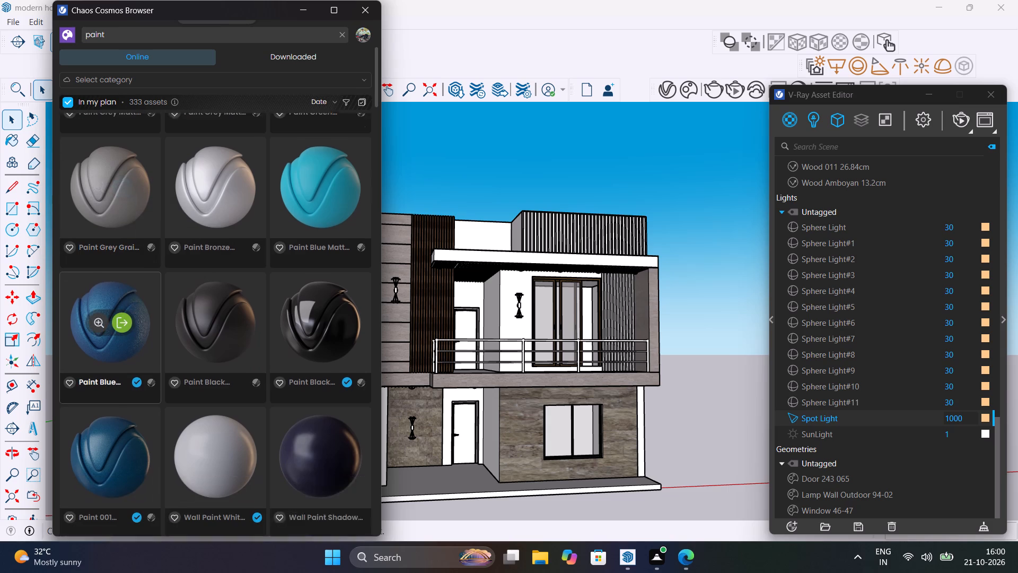
scroll(153, 338, "down", 4)
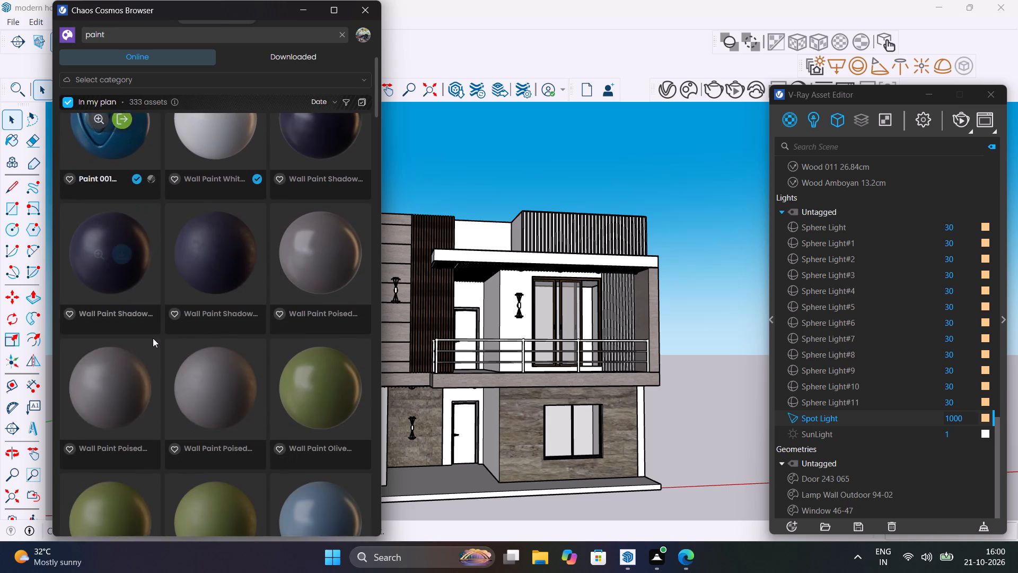
scroll(153, 338, "down", 2)
Narrow the material search to "paint gray" and look through the gray paints.
left_click(145, 32)
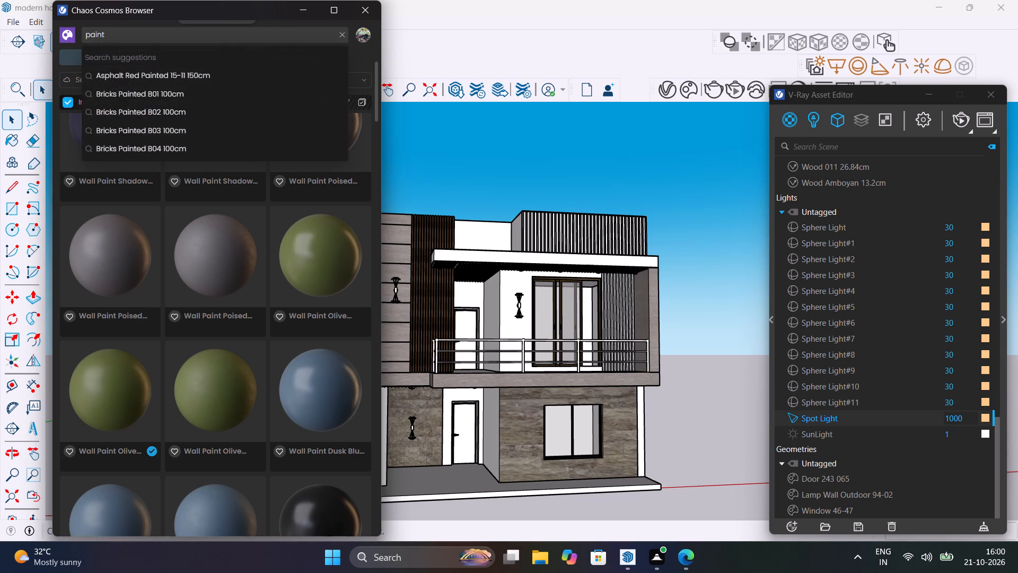
key("space")
type("GRAY")
key("Return")
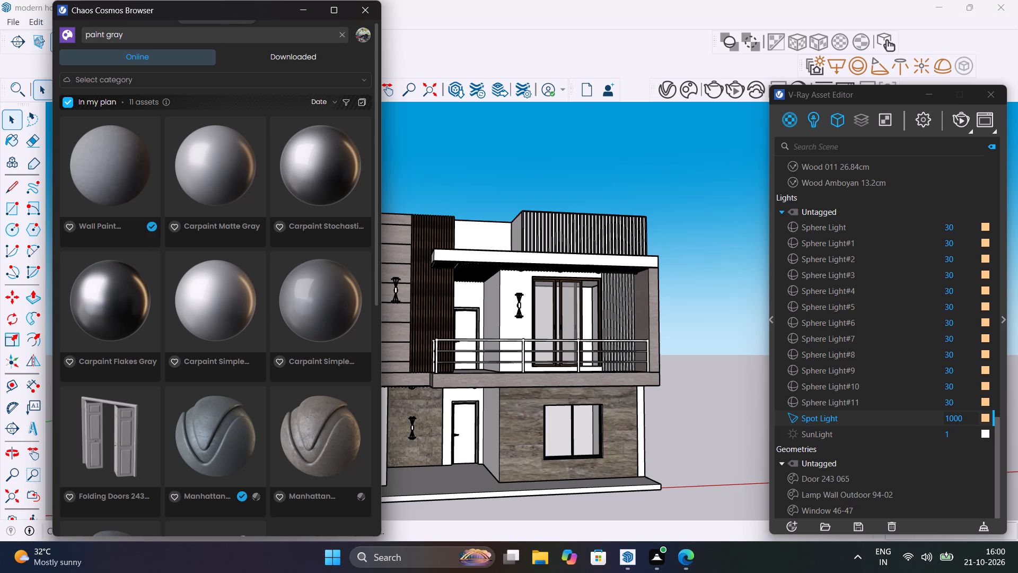
scroll(250, 225, "down", 6)
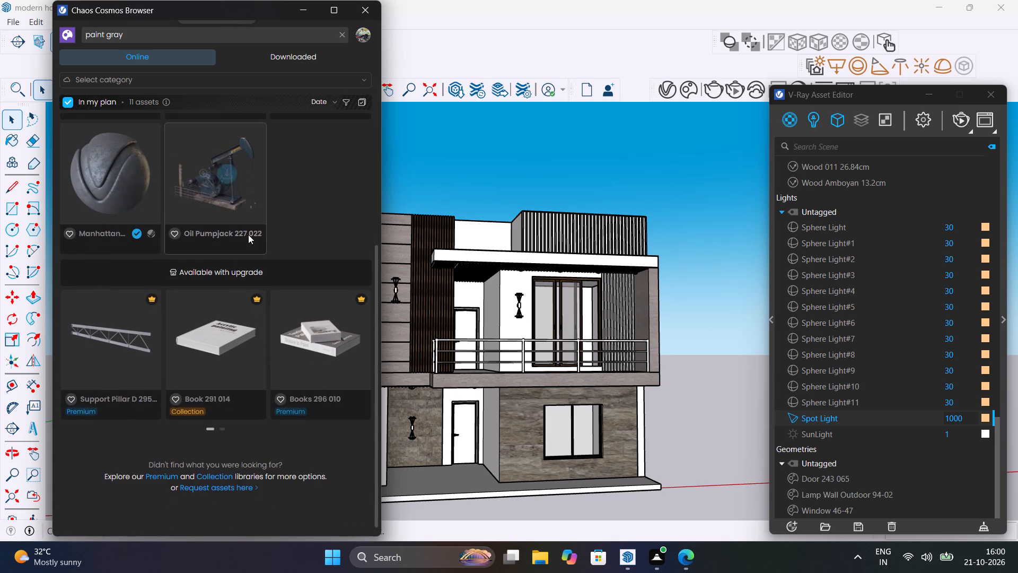
scroll(241, 235, "down", 5)
scroll(241, 235, "up", 9)
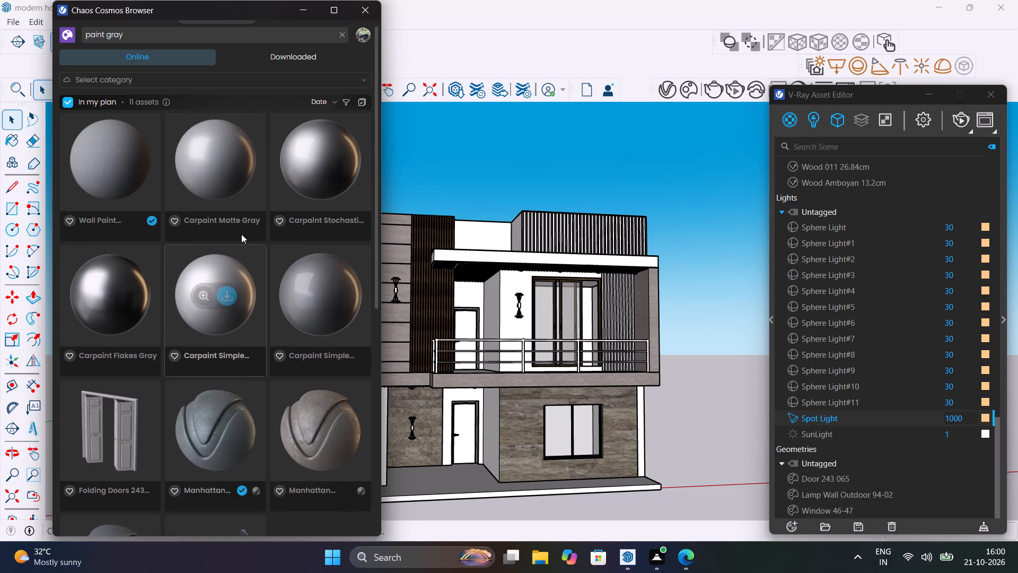
scroll(241, 234, "up", 7)
Search the library for "paint blue", then download Wall Paint Bumpy 01 Blue 100cm and import it into the scene.
left_click(209, 34)
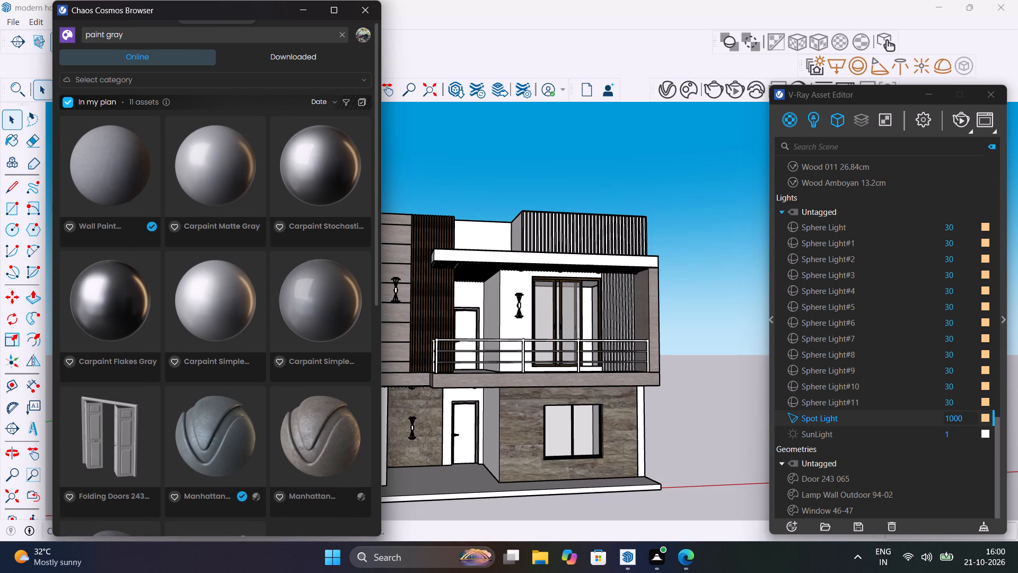
key("BackSpace")
key("BackSpace")
key("BackSpace")
key("BackSpace")
type("BLUE")
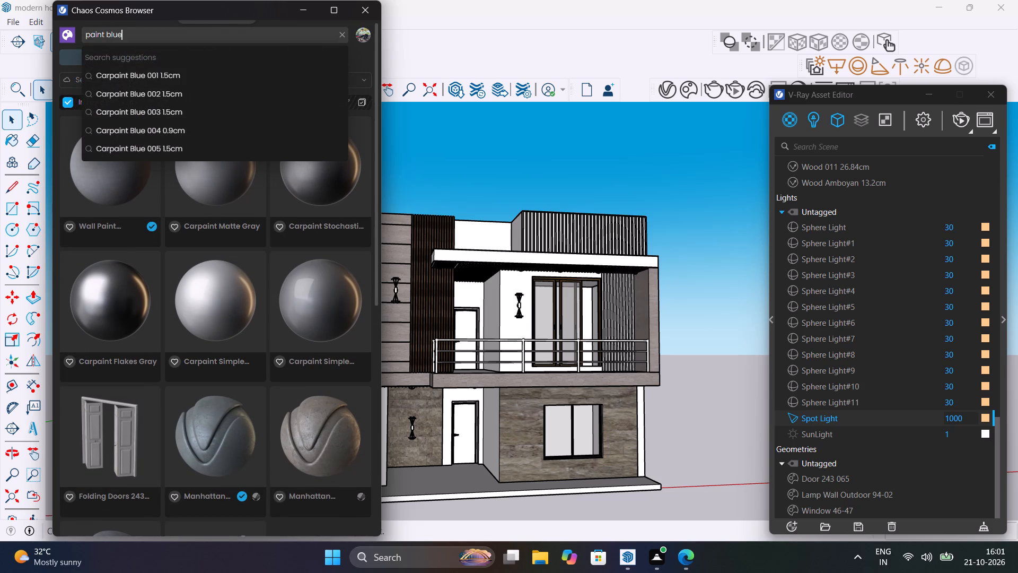
key("Return")
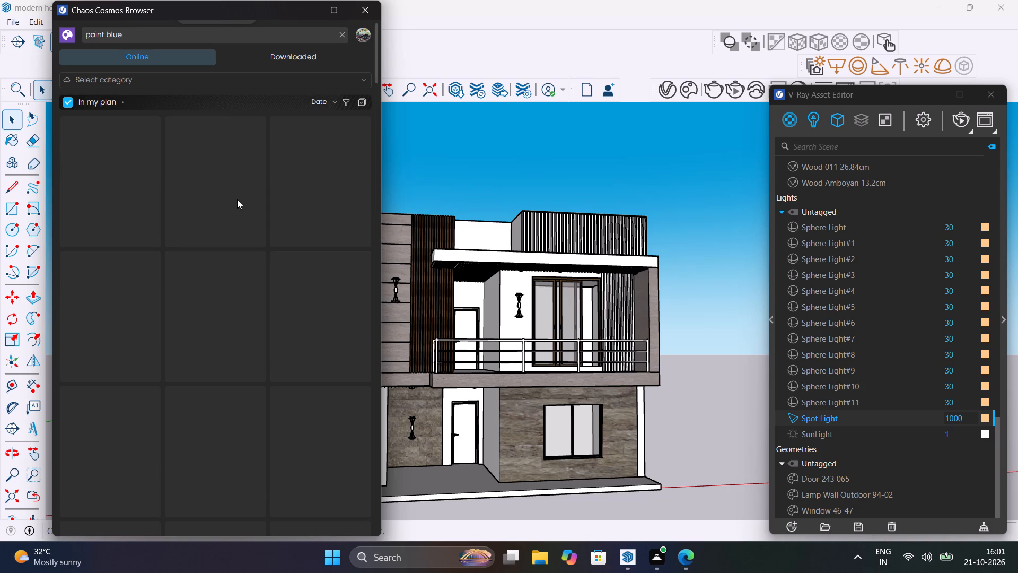
scroll(257, 203, "down", 14)
scroll(257, 204, "down", 8)
scroll(257, 204, "up", 20)
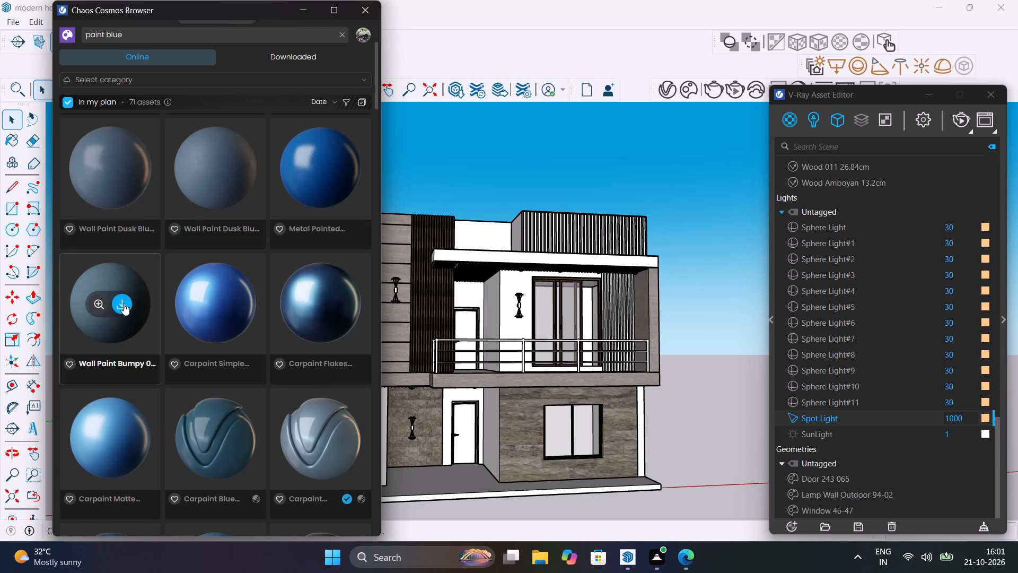
left_click(124, 303)
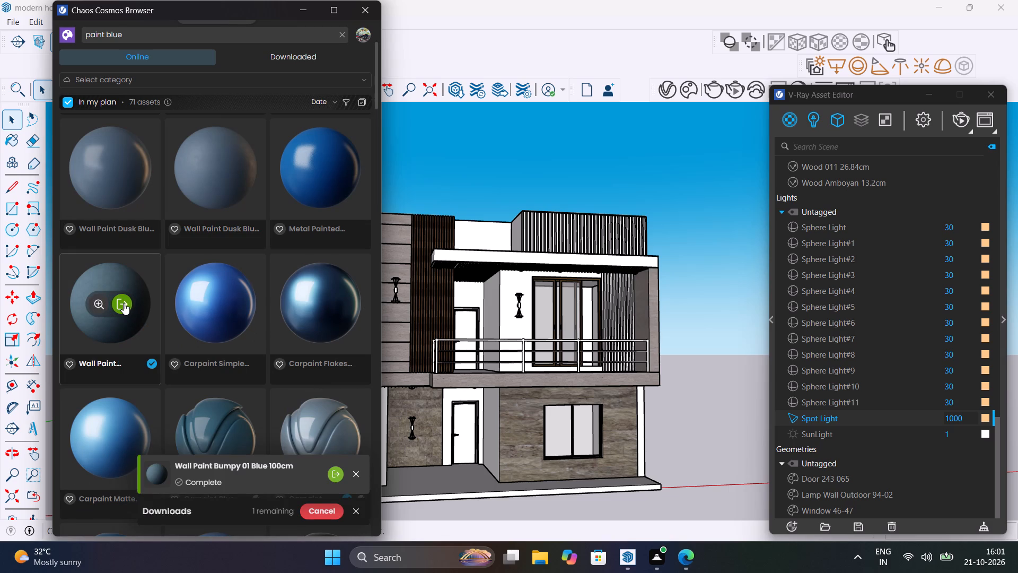
left_click(124, 303)
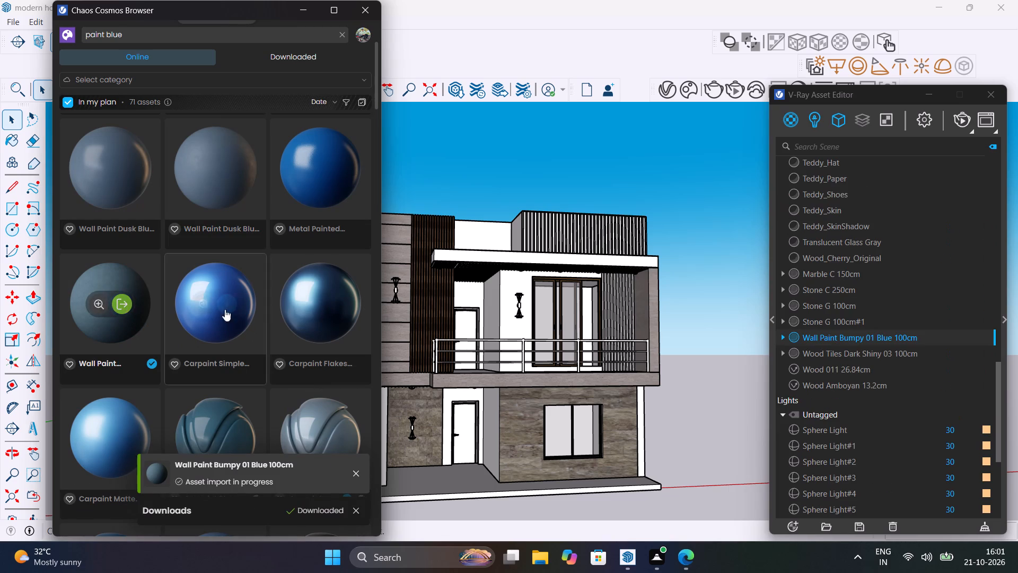
Inside the balcony canopy's group, apply Wall Paint Bumpy 01 Blue 100cm to its front and exposed end faces, and close the group.
scroll(458, 251, "up", 8)
middle_click_drag(474, 266, 501, 288)
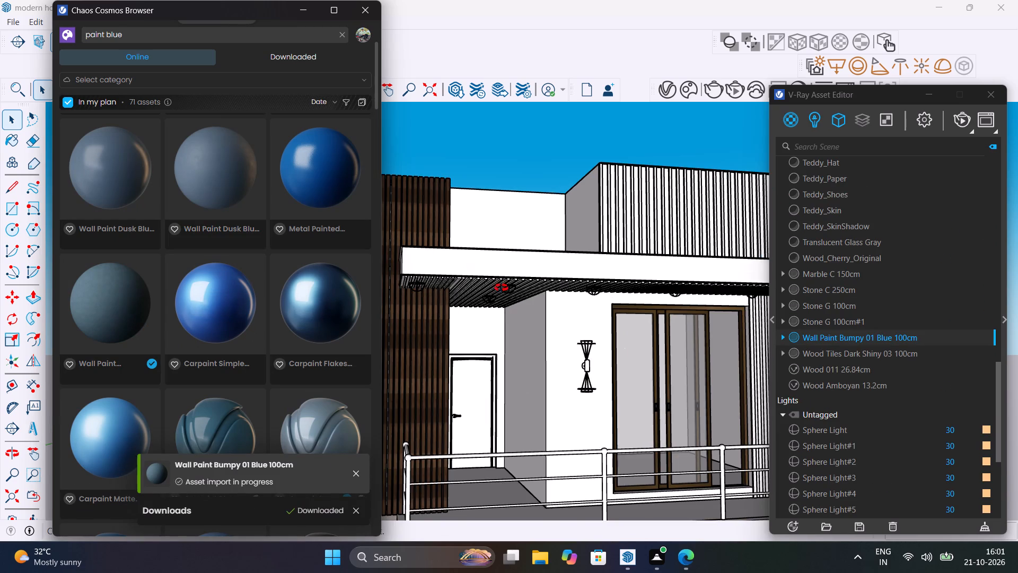
middle_click_drag(501, 288, 541, 318)
scroll(541, 319, "up", 1)
left_click(541, 318)
double_click(541, 318)
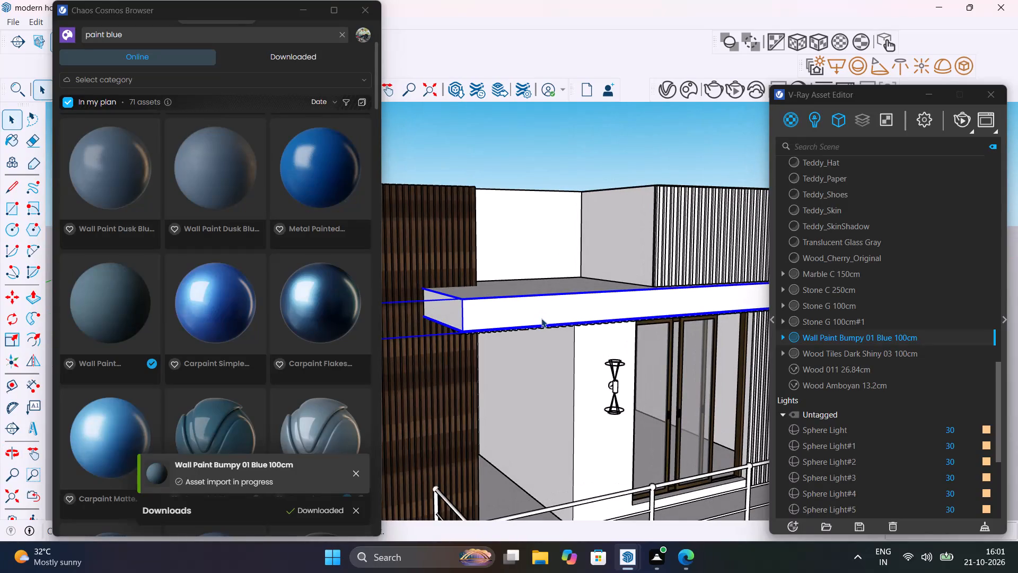
left_click(531, 317)
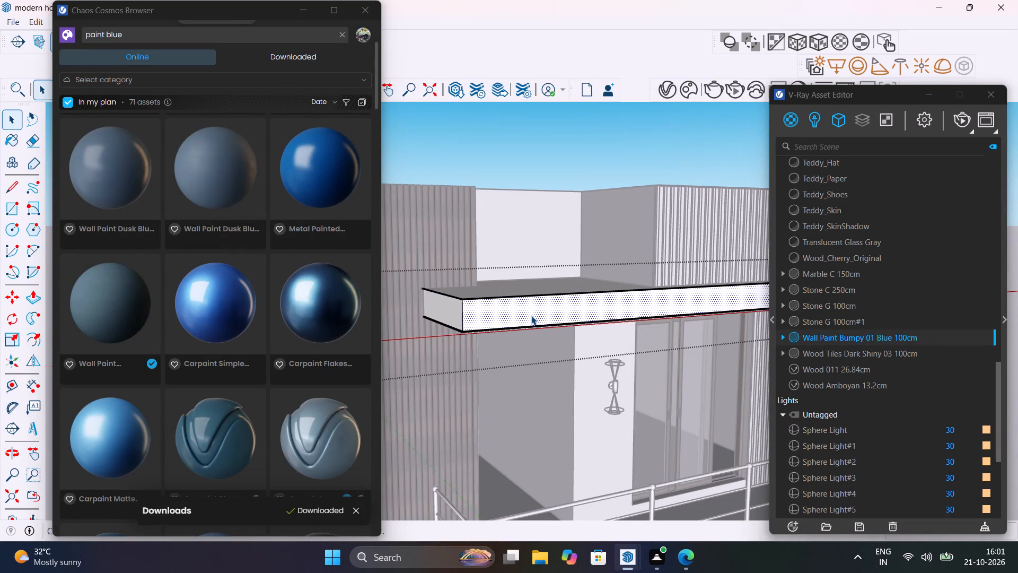
right_click(890, 333)
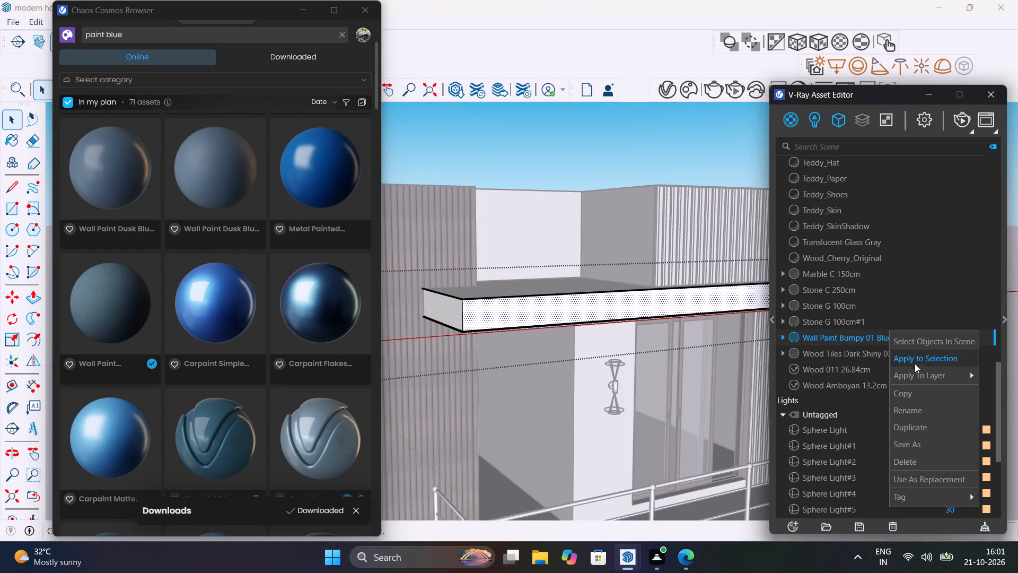
left_click(917, 361)
left_click(451, 315)
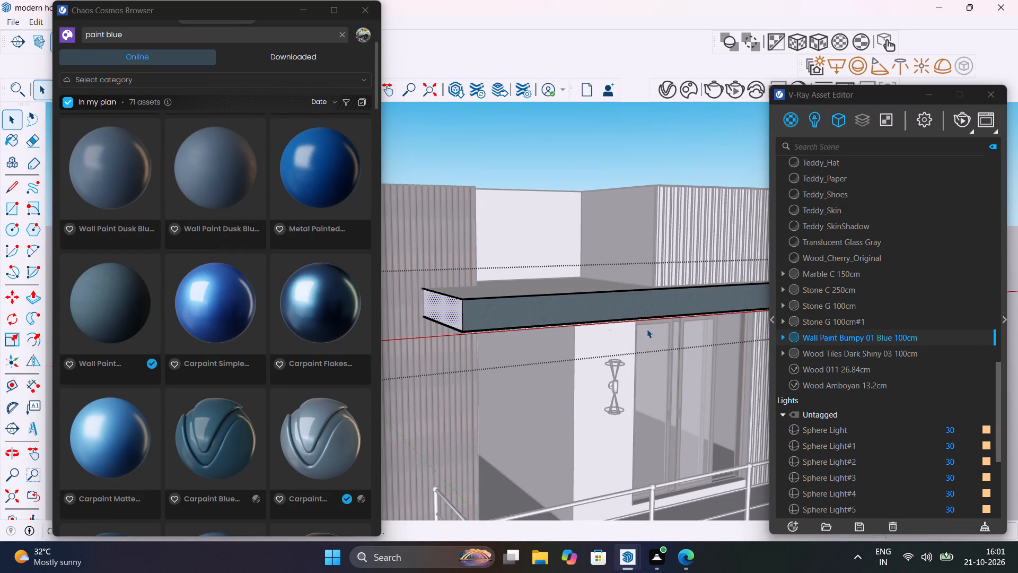
right_click(809, 336)
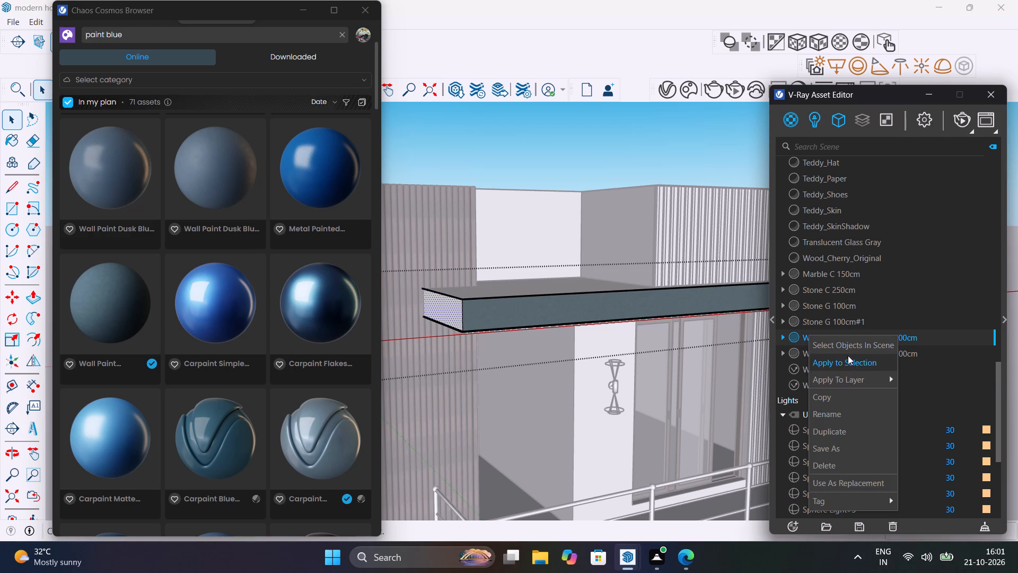
left_click(857, 367)
scroll(582, 301, "down", 3)
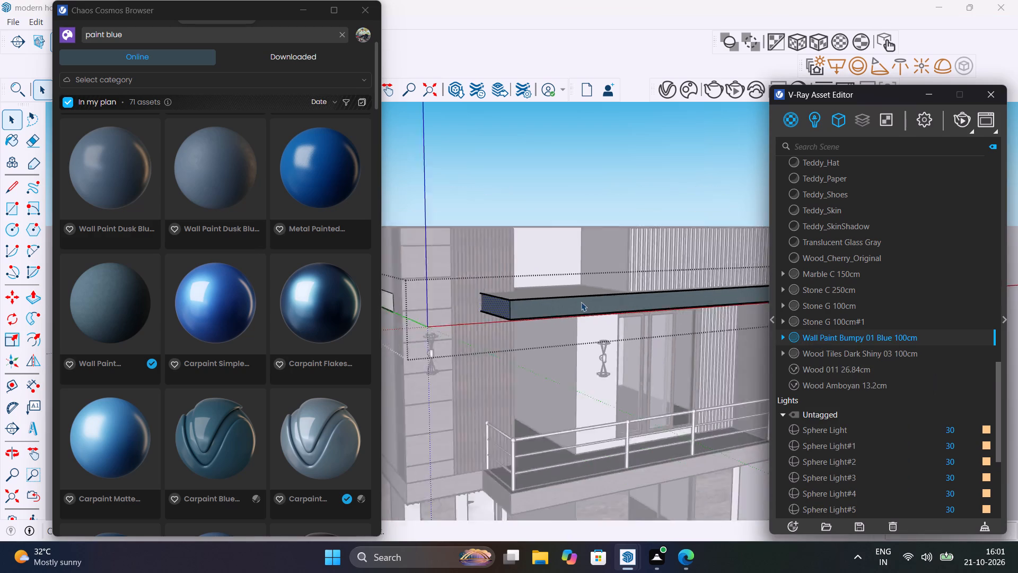
scroll(581, 302, "down", 11)
left_click(739, 236)
Examine the painted balcony canopy against the rest of the house from above, the side and the front.
middle_click_drag(712, 289, 557, 318)
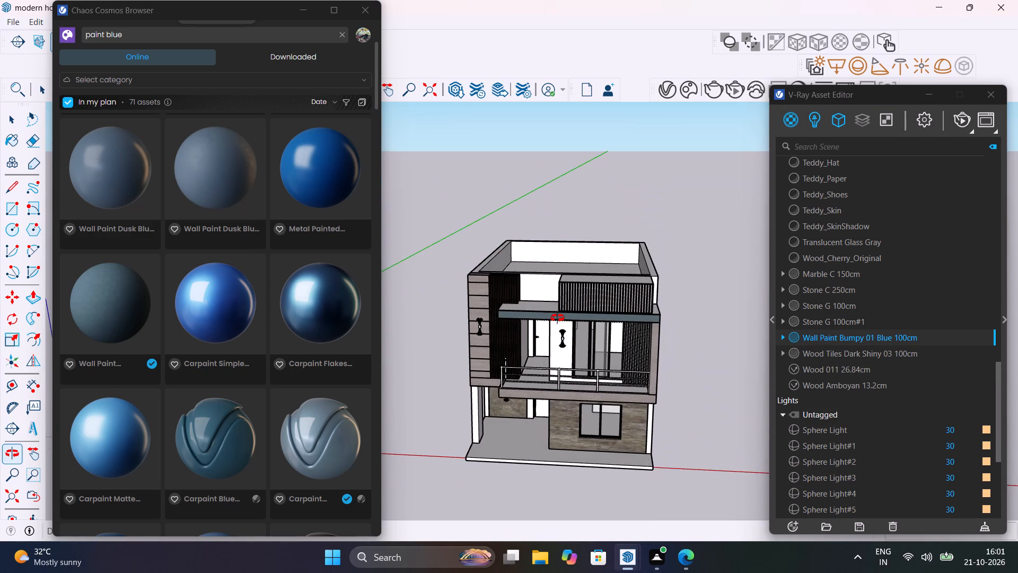
middle_click_drag(557, 318, 419, 291)
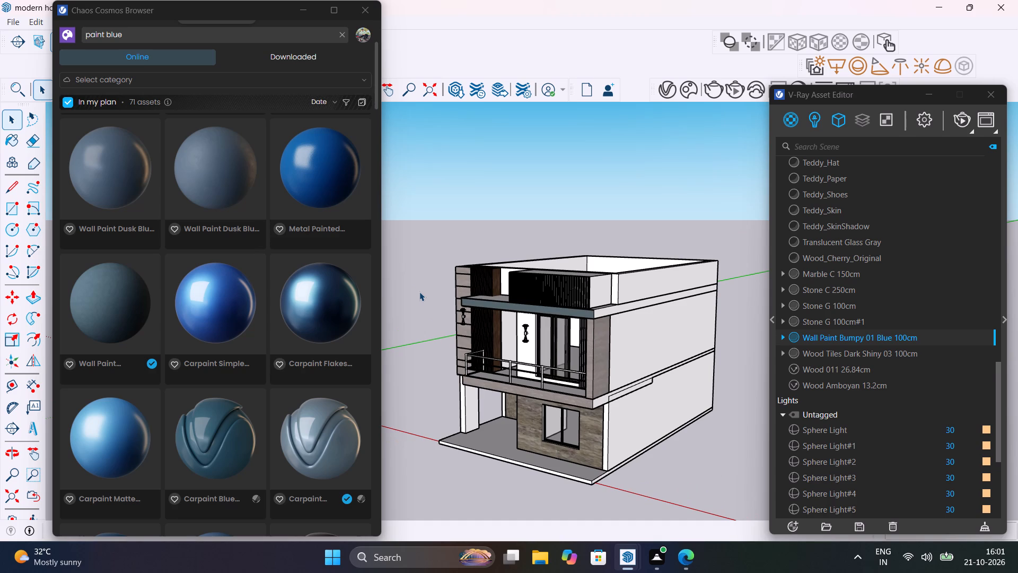
scroll(609, 316, "up", 9)
middle_click_drag(602, 314, 610, 316)
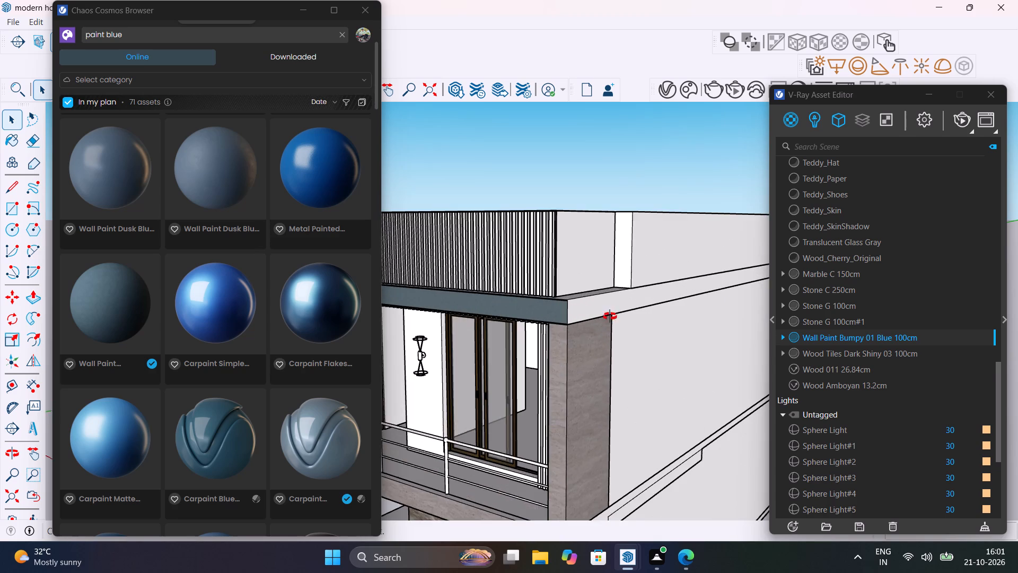
middle_click_drag(610, 316, 690, 333)
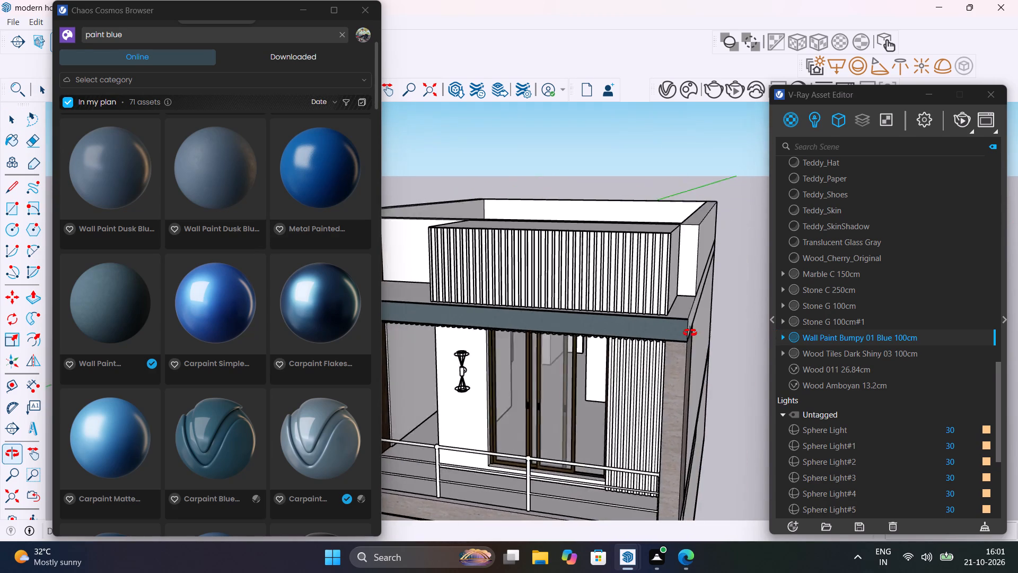
middle_click_drag(690, 333, 679, 409)
scroll(677, 398, "down", 1)
scroll(642, 317, "down", 12)
middle_click_drag(671, 320, 713, 242)
scroll(713, 242, "up", 1)
scroll(661, 331, "up", 3)
middle_click_drag(659, 329, 697, 277)
scroll(650, 315, "up", 2)
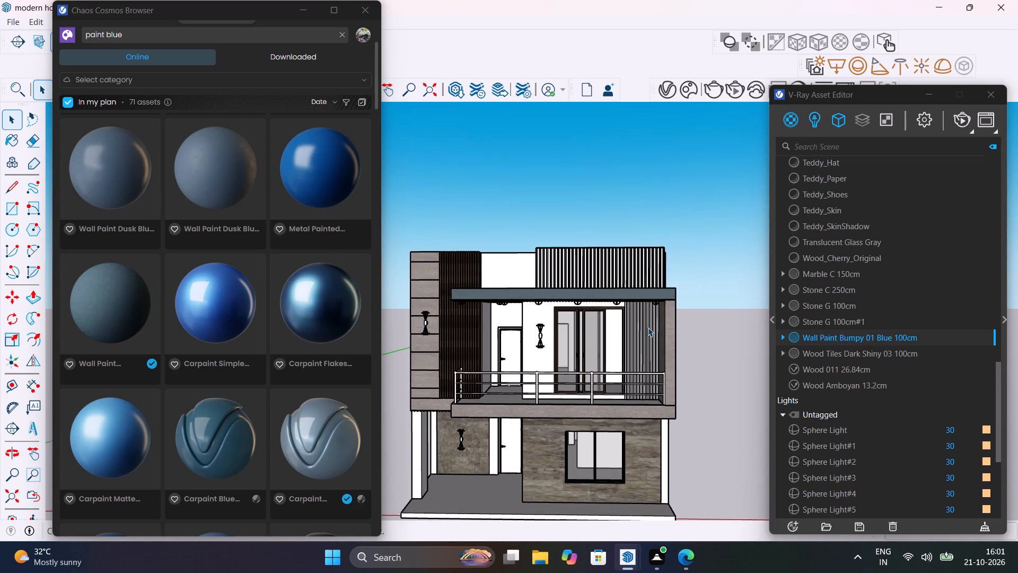
scroll(648, 327, "up", 1)
middle_click_drag(659, 325, 709, 332)
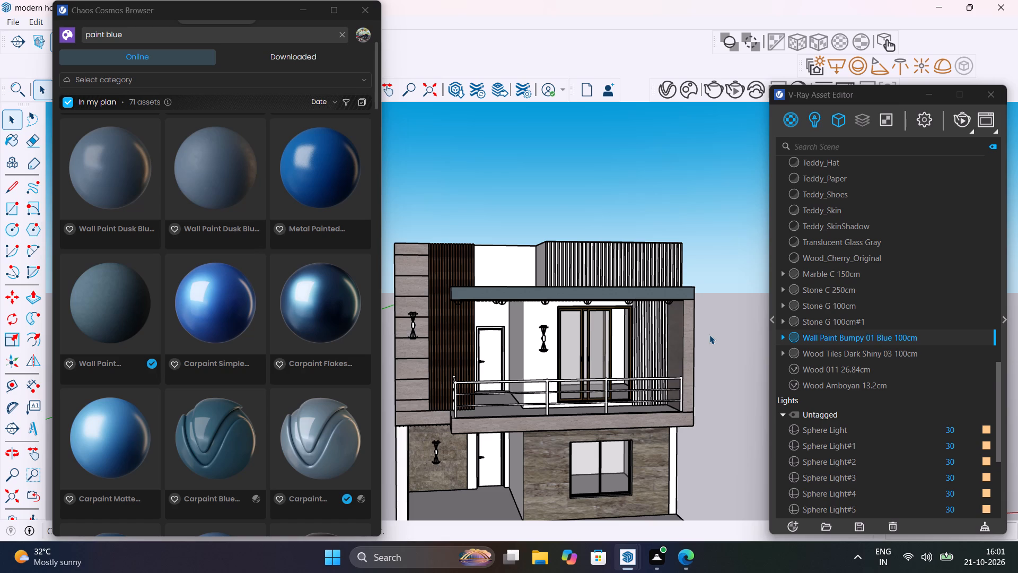
Look further through the blue paints, search the material library for "paint cream", and close the Cosmos browser.
scroll(285, 401, "down", 9)
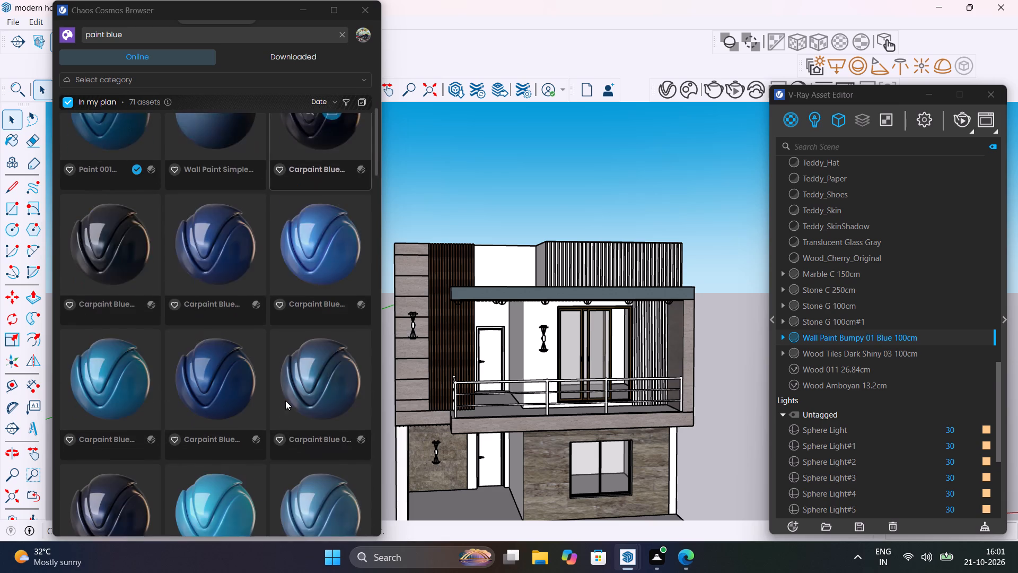
scroll(285, 401, "down", 2)
left_click(134, 28)
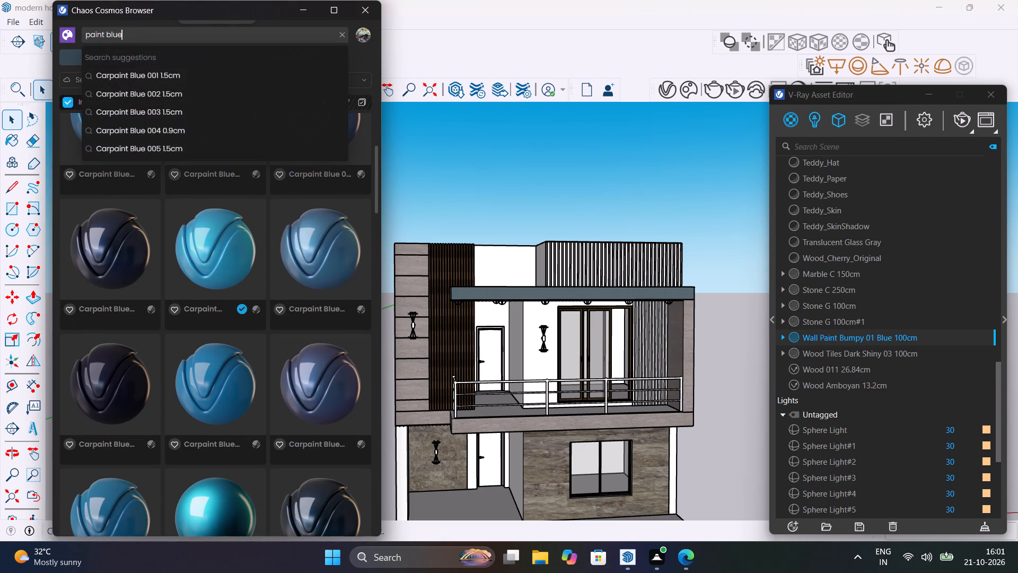
key("BackSpace")
key("BackSpace")
key("BackSpace")
key("BackSpace")
type("CREAM")
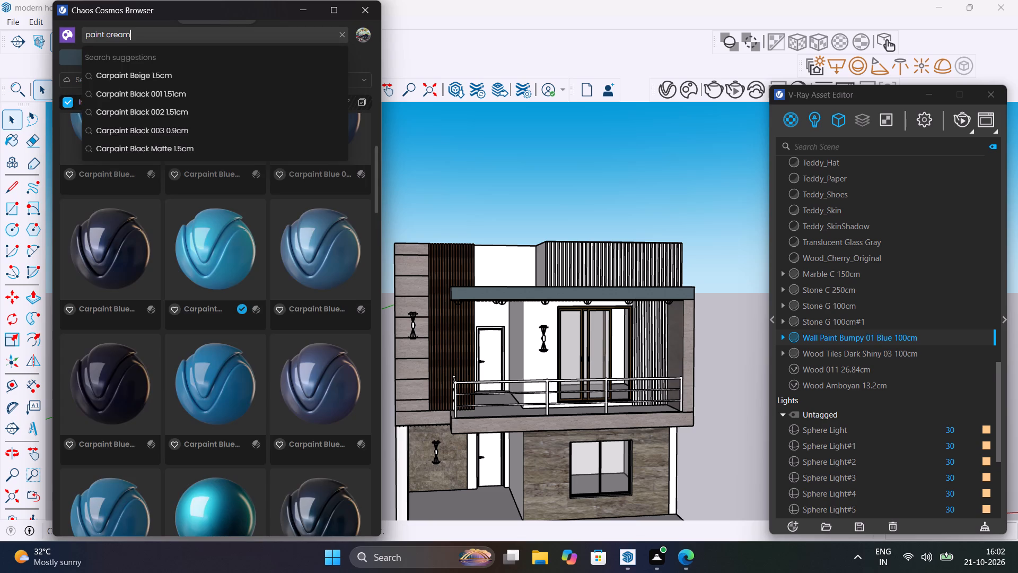
key("Return")
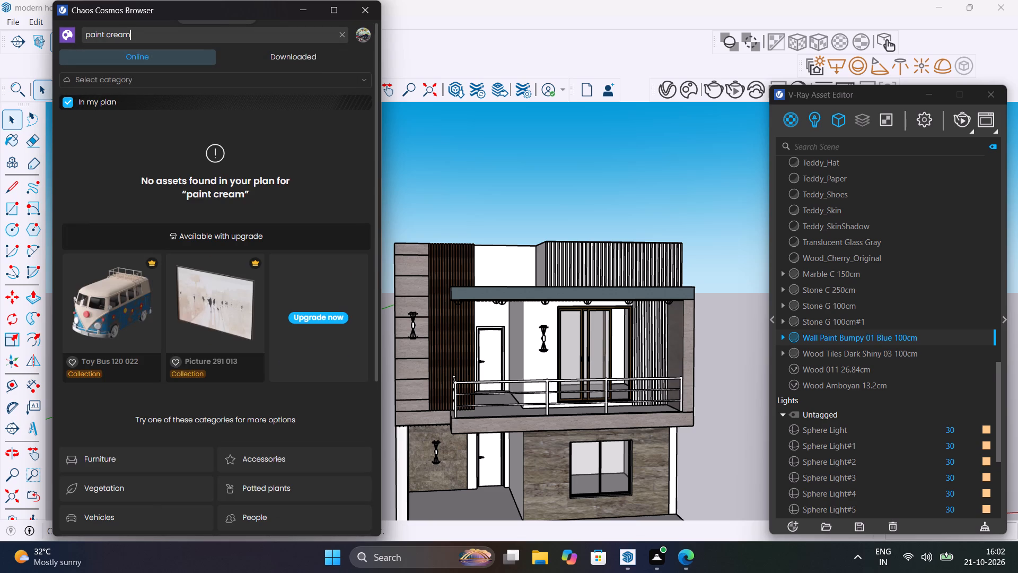
left_click(464, 161)
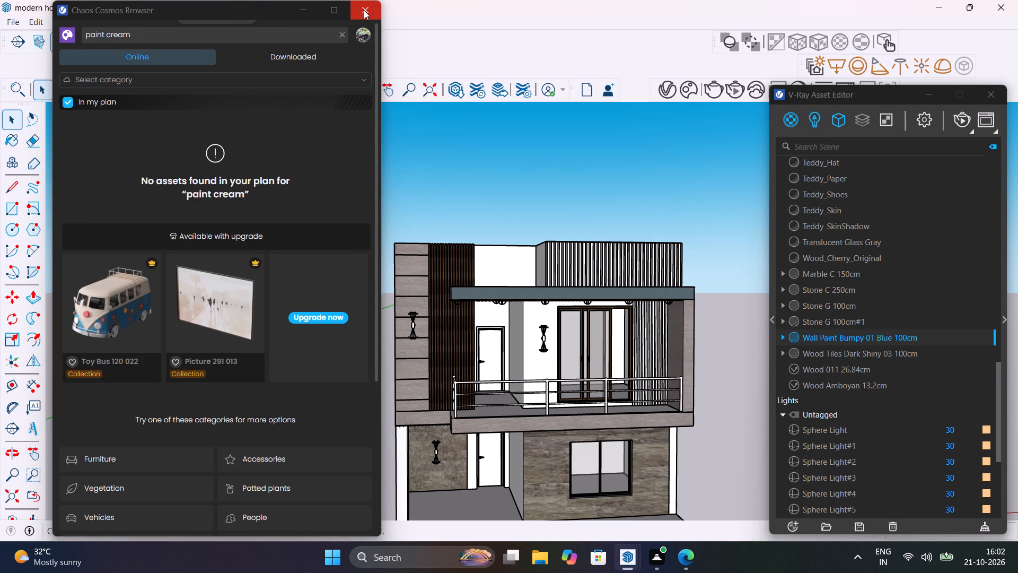
left_click(364, 9)
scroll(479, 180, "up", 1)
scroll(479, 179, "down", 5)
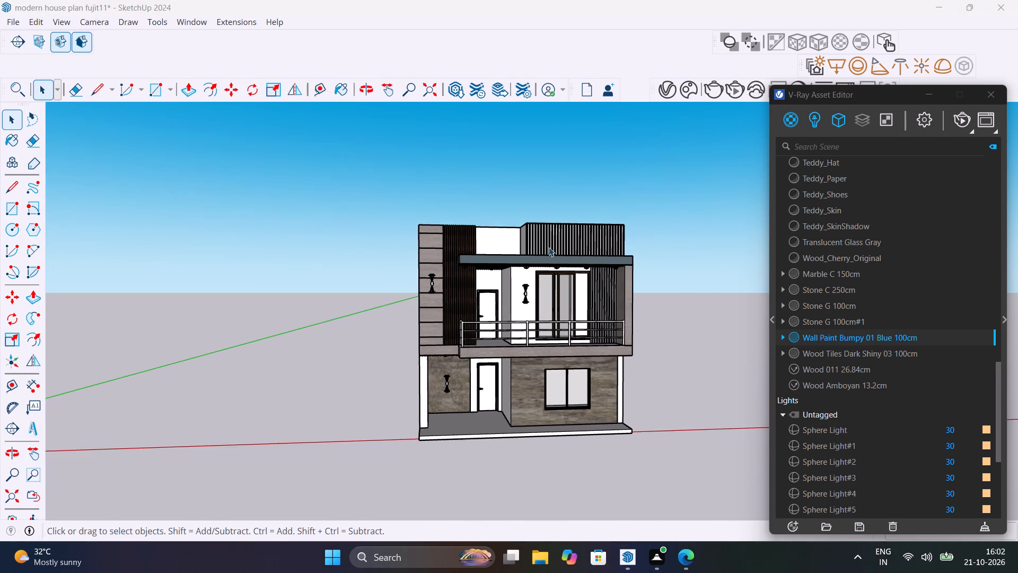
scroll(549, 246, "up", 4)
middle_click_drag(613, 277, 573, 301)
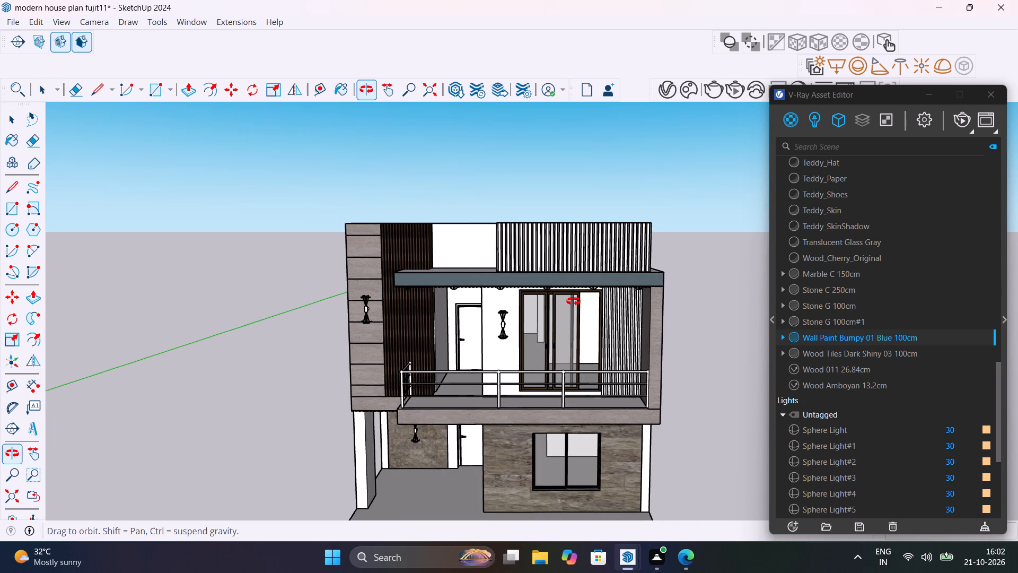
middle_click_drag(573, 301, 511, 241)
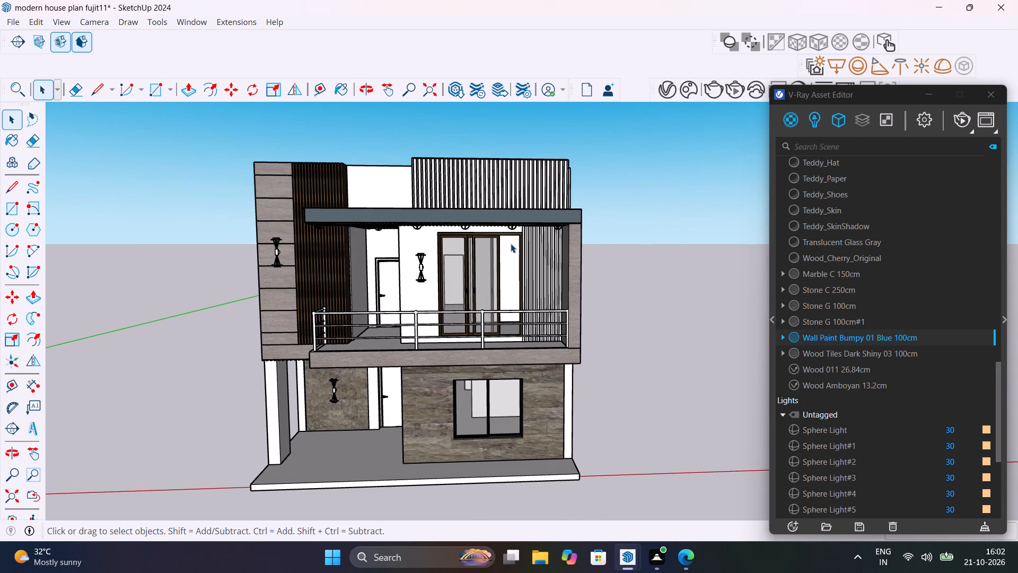
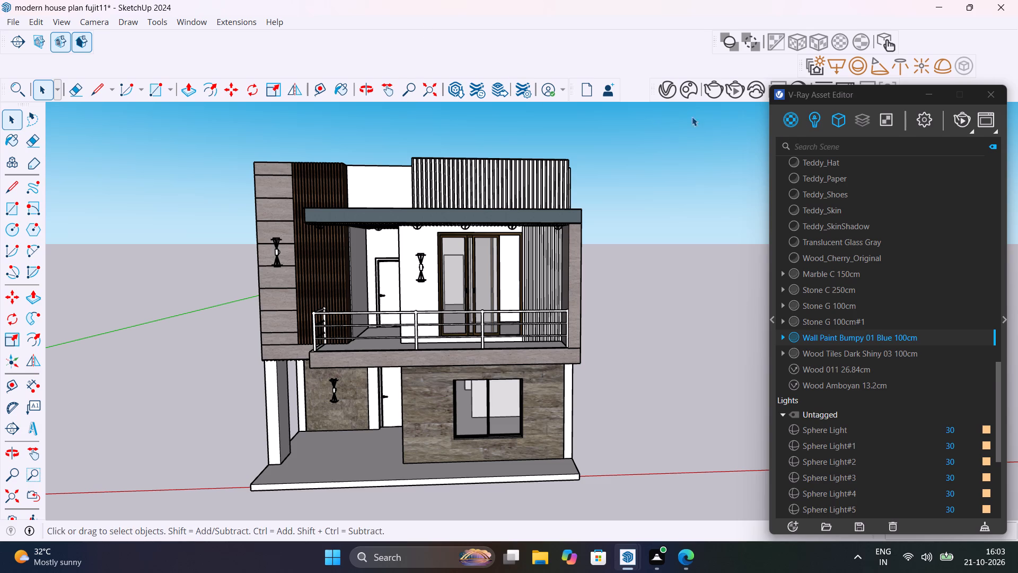
Reopen the Chaos Cosmos browser and search the online assets for "sand beige".
left_click(680, 99)
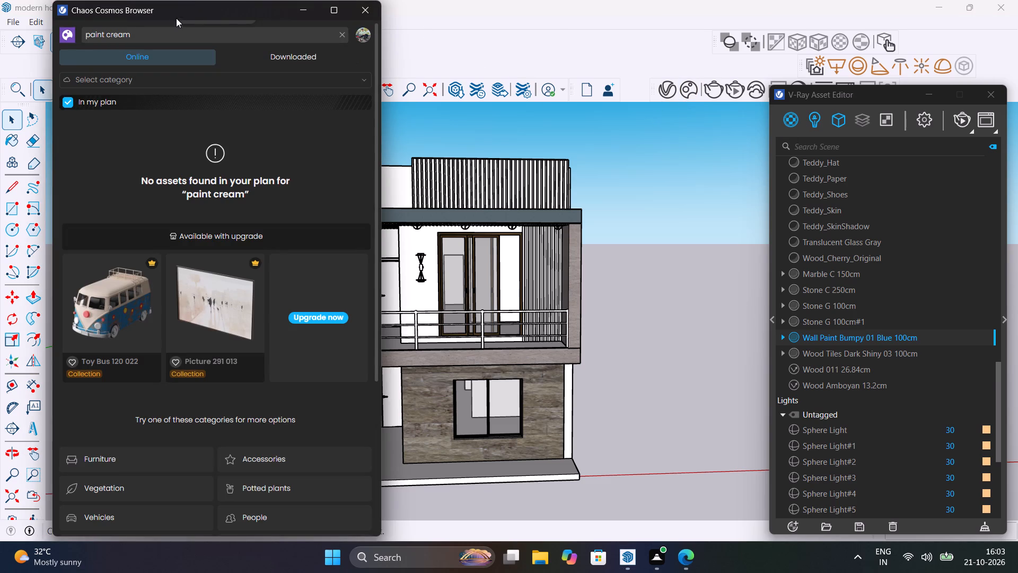
left_click(173, 34)
key("BackSpace")
key("BackSpace")
key("BackSpace")
key("BackSpace")
key("BackSpace")
key("BackSpace")
key("BackSpace")
key("BackSpace")
key("BackSpace")
key("BackSpace")
key("BackSpace")
key("BackSpace")
key("BackSpace")
key("BackSpace")
key("BackSpace")
key("BackSpace")
key("BackSpace")
key("BackSpace")
key("BackSpace")
key("BackSpace")
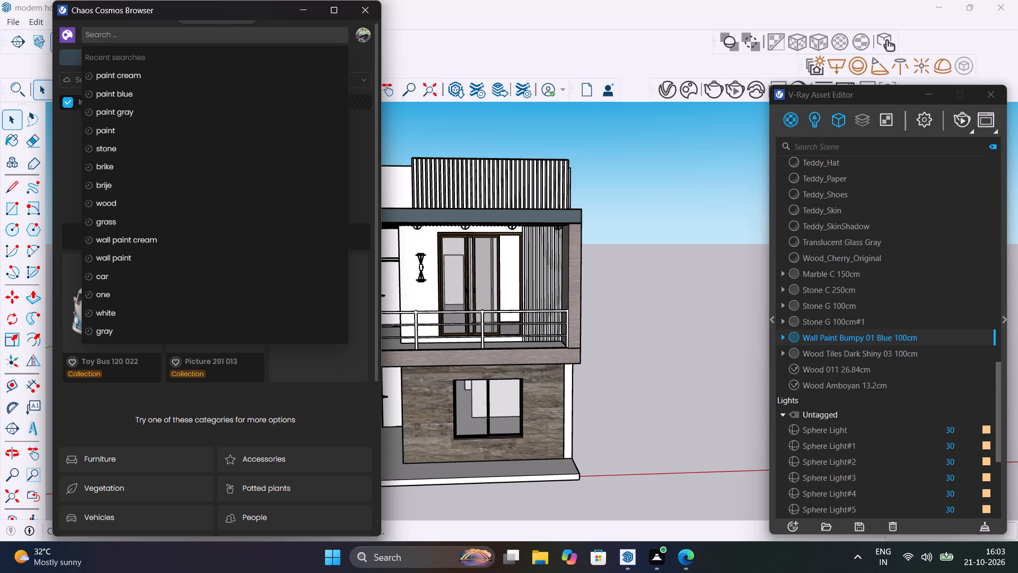
type("SAND")
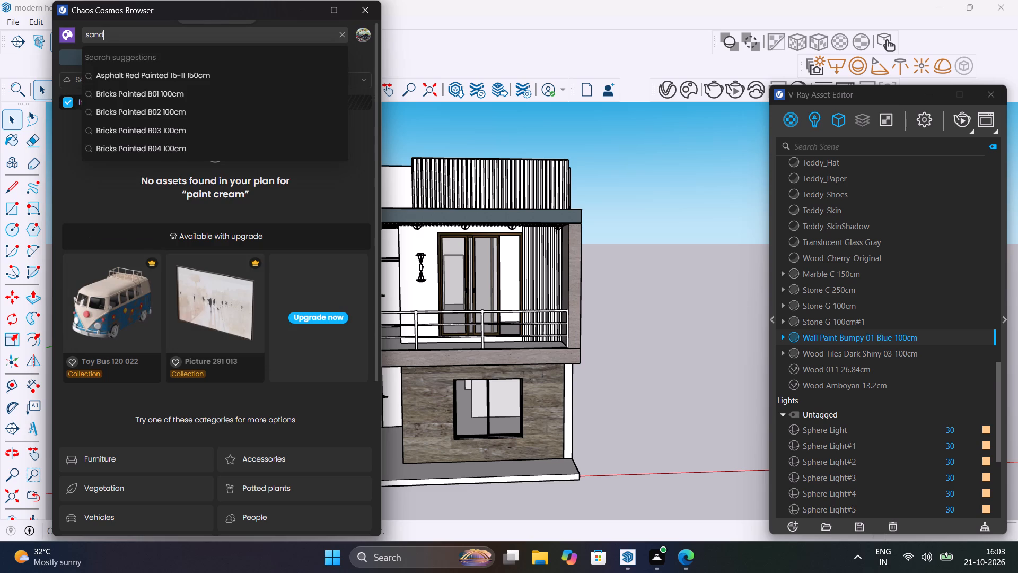
key("space")
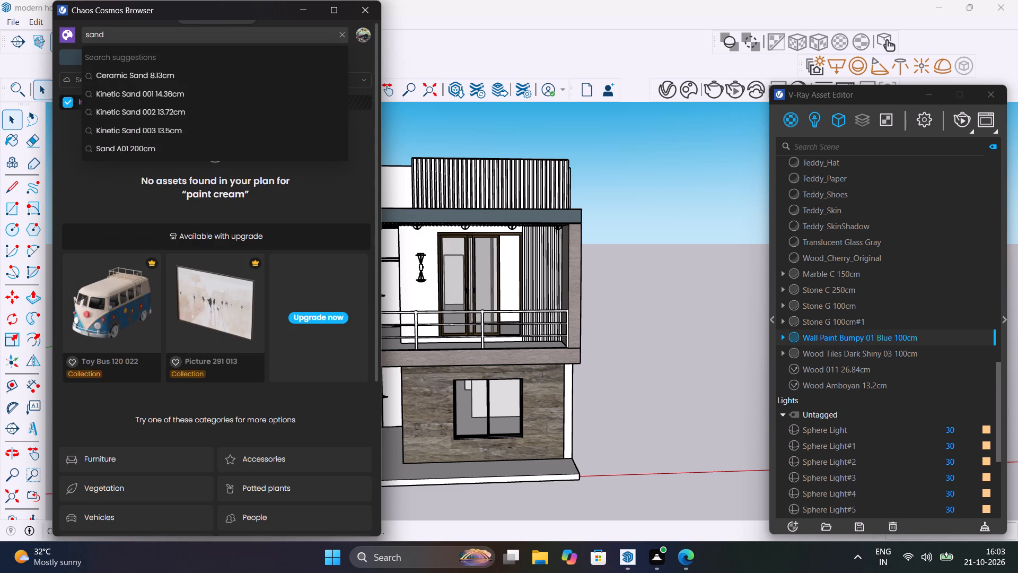
key("b")
key("e")
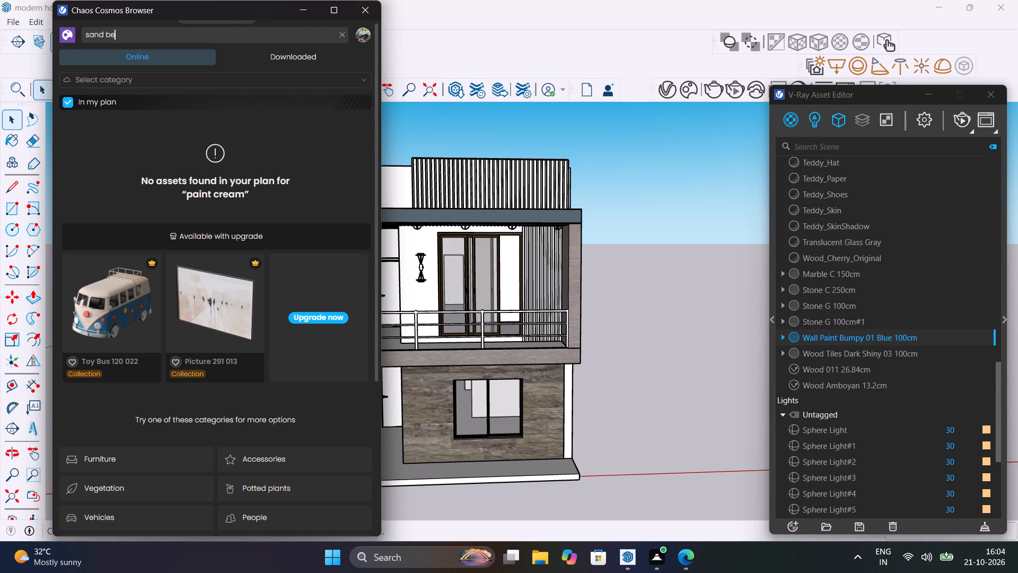
type("IGE")
key("Return")
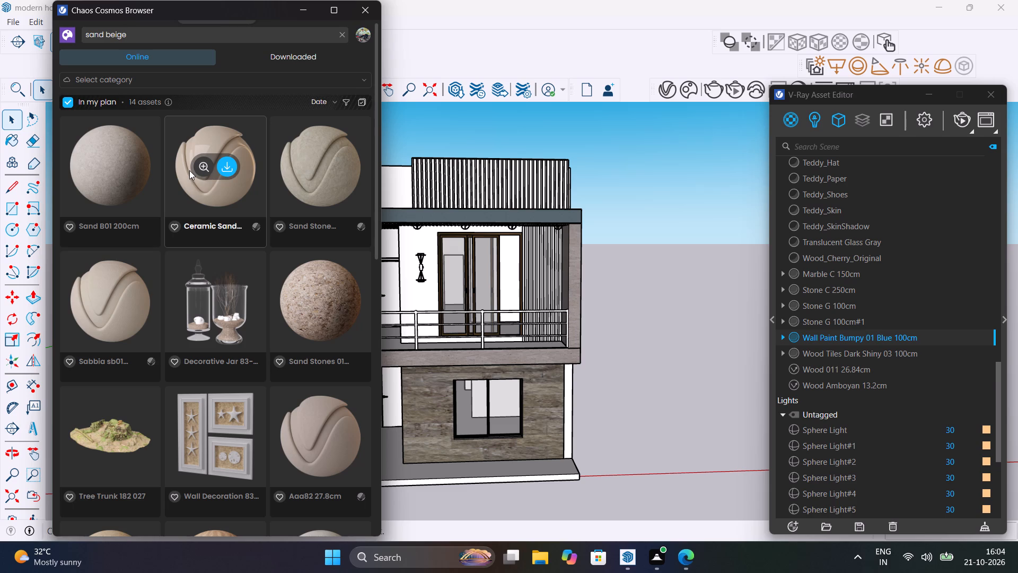
Replace the search term and search the Cosmos library for "charcoal".
left_click(167, 35)
key("BackSpace")
key("BackSpace")
key("BackSpace")
key("BackSpace")
key("BackSpace")
key("BackSpace")
key("BackSpace")
key("BackSpace")
key("BackSpace")
key("BackSpace")
key("BackSpace")
key("BackSpace")
key("BackSpace")
key("BackSpace")
key("BackSpace")
key("BackSpace")
key("BackSpace")
key("BackSpace")
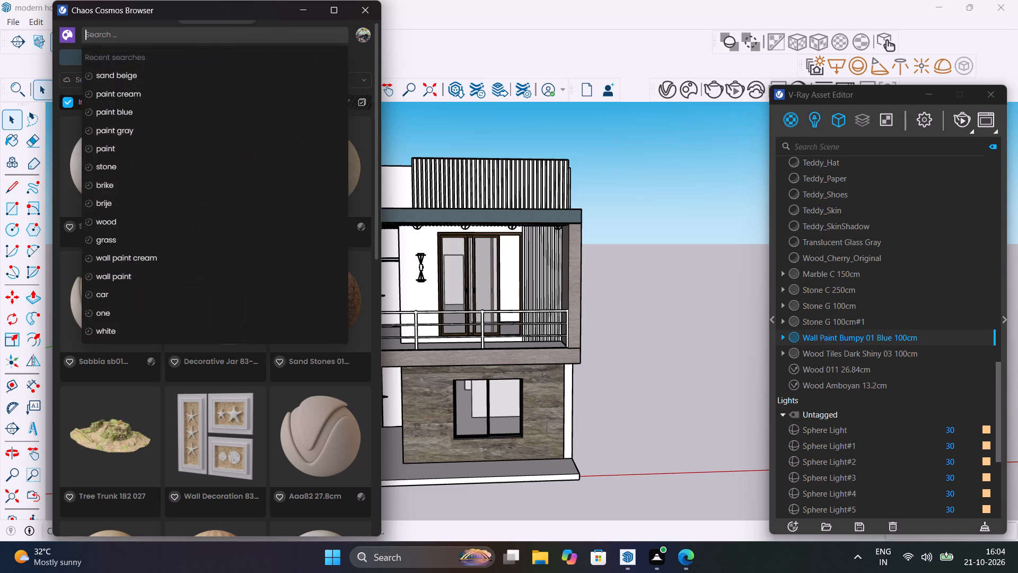
type("CH")
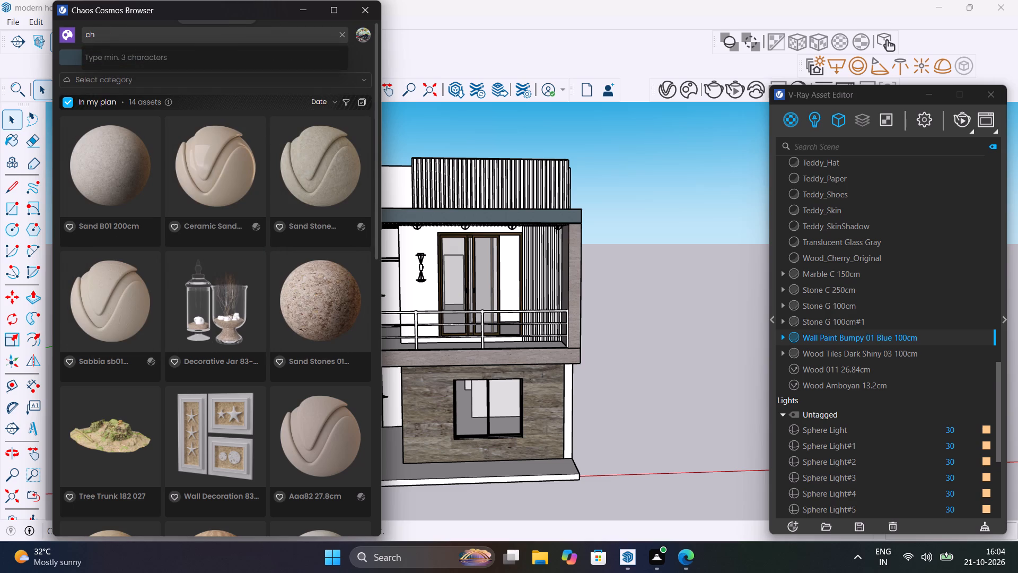
key("a")
key("e")
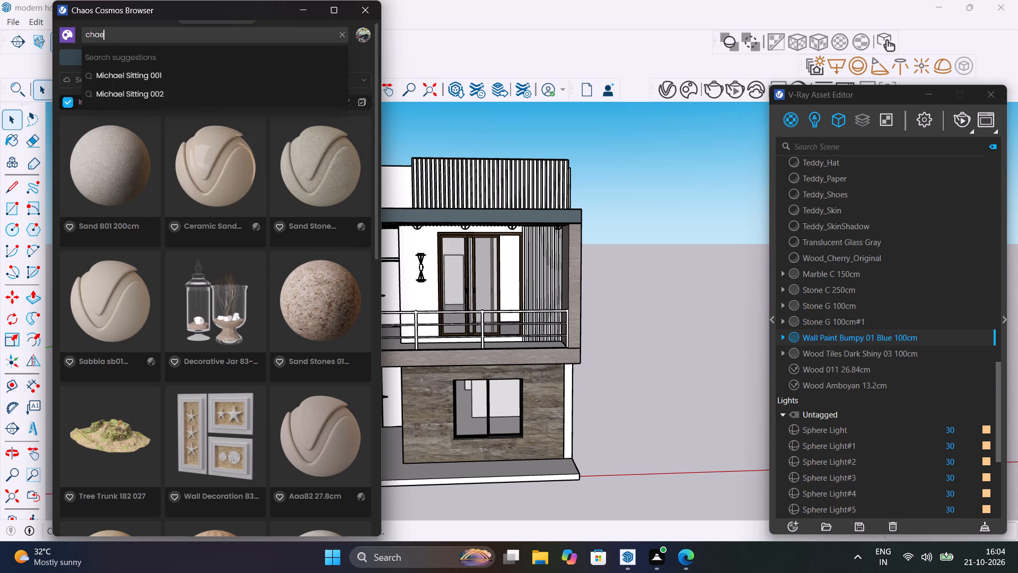
key("BackSpace")
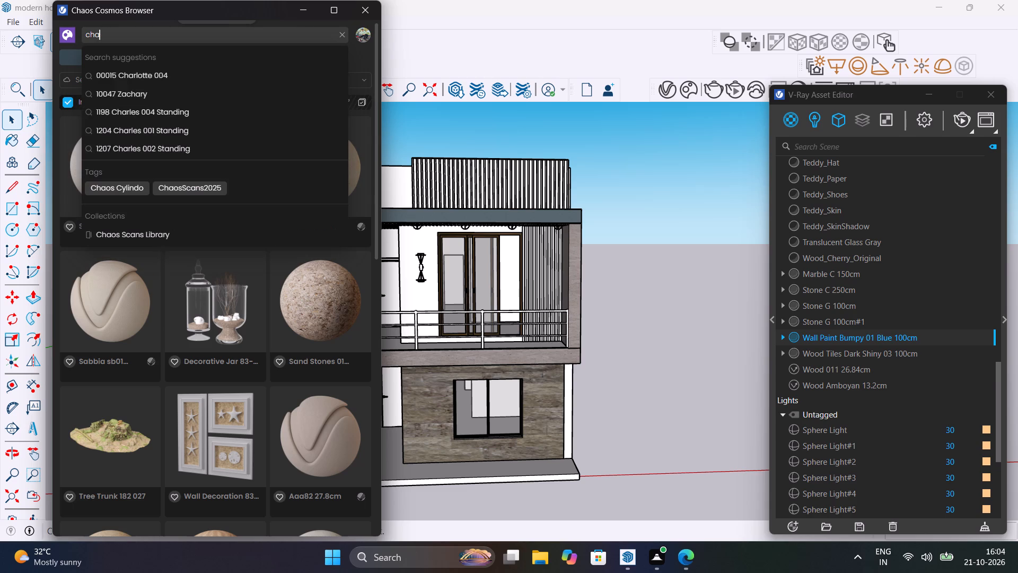
key("r")
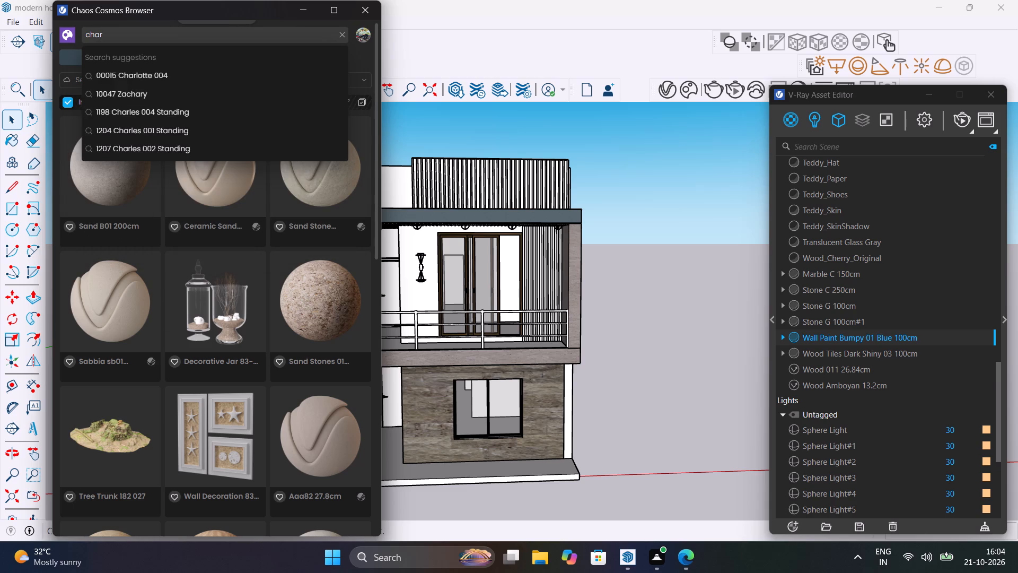
type("COAL")
key("Return")
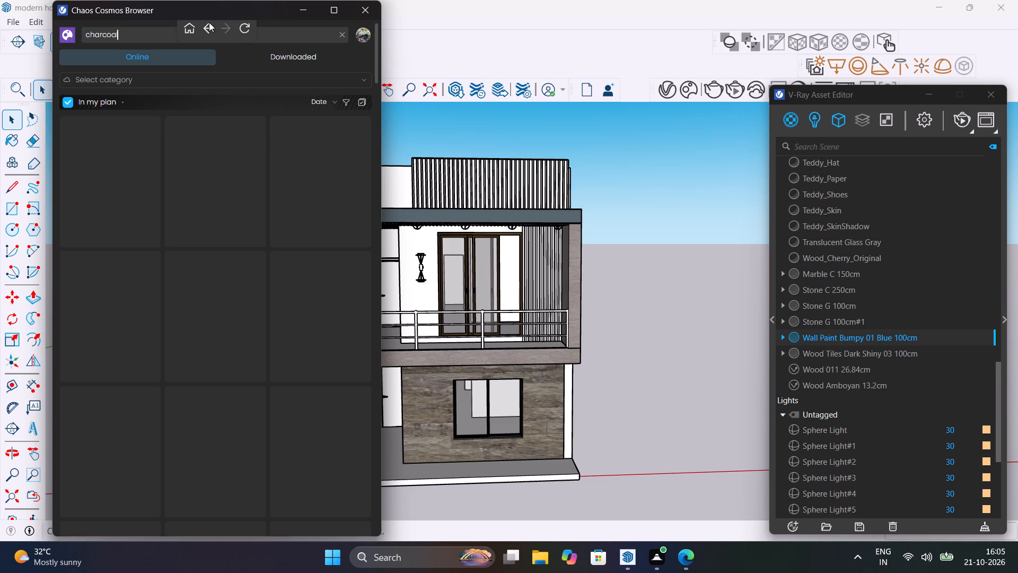
left_click(145, 39)
key("Return")
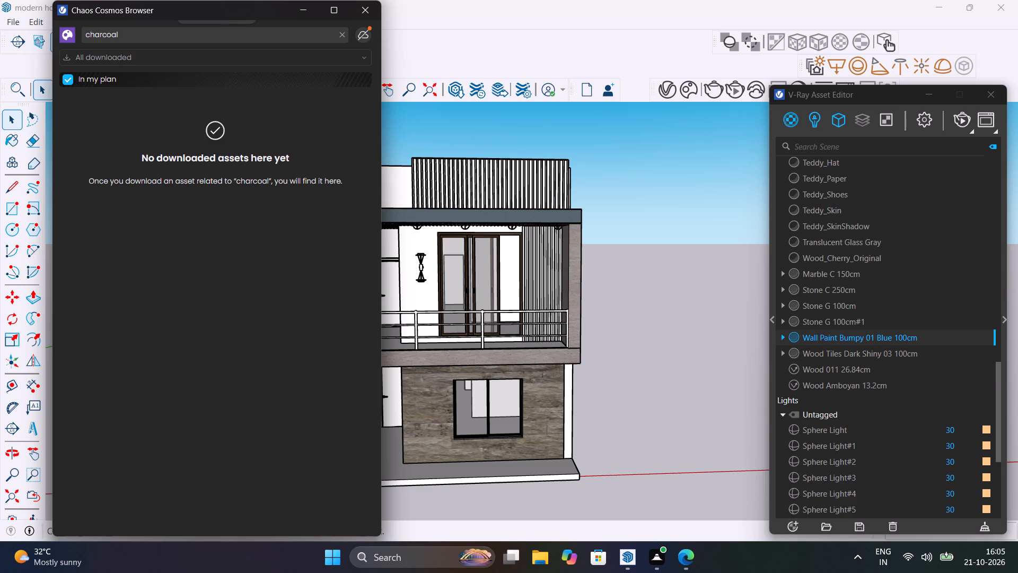
Reopen the Cosmos browser, switch back to the online assets, search for "charcoal" again and look through the results.
left_click(359, 31)
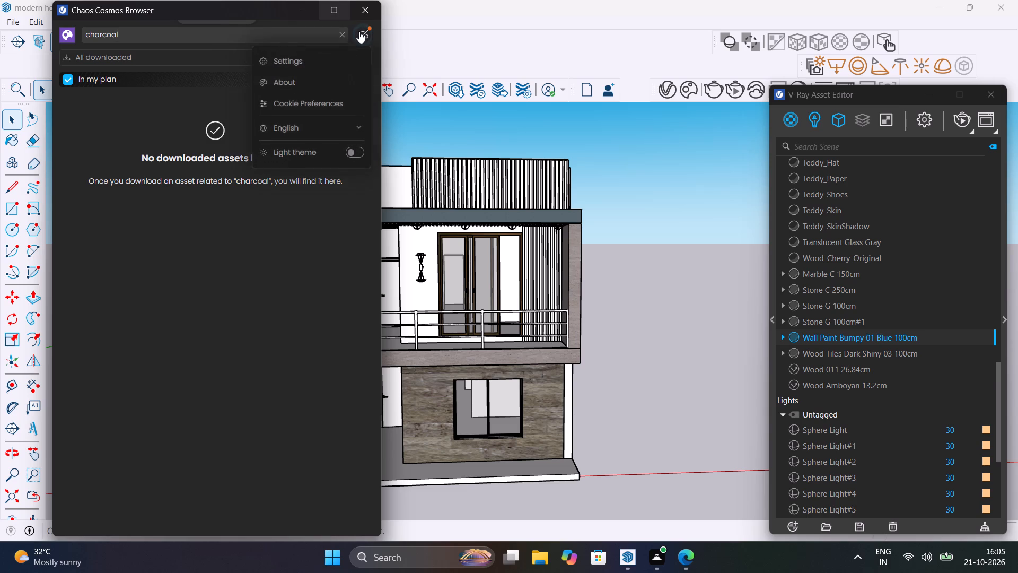
left_click(364, 11)
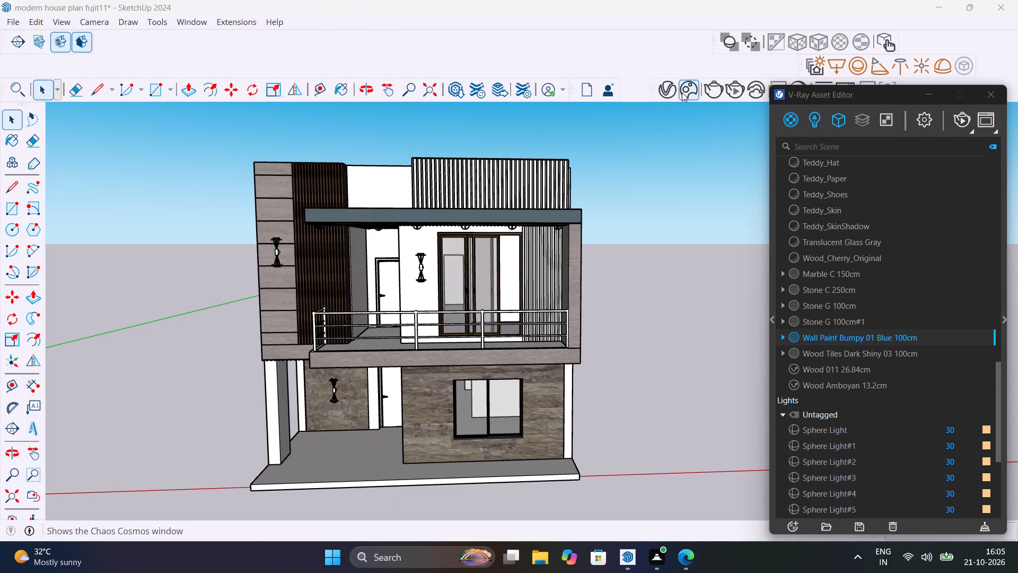
left_click(692, 90)
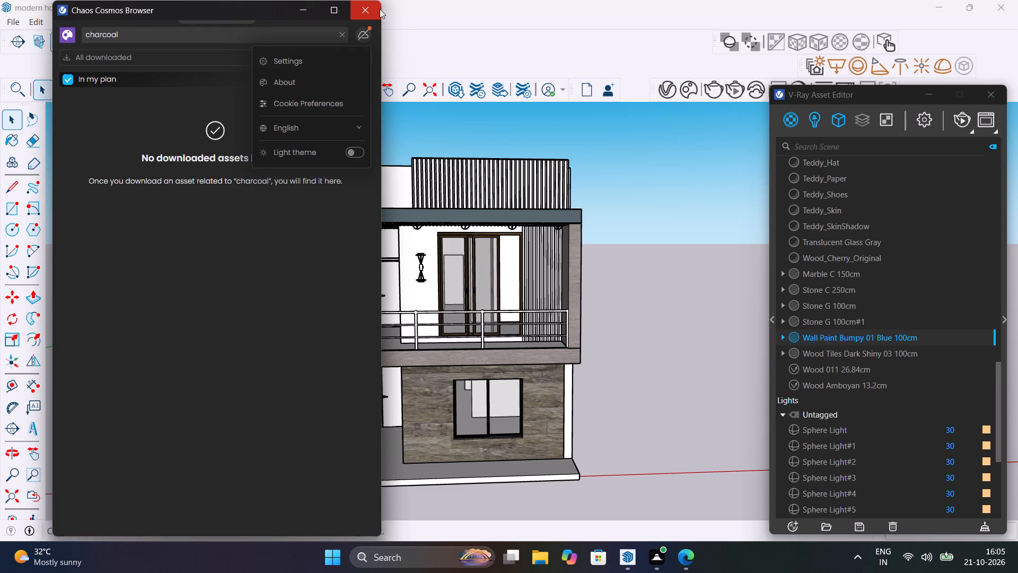
left_click(378, 6)
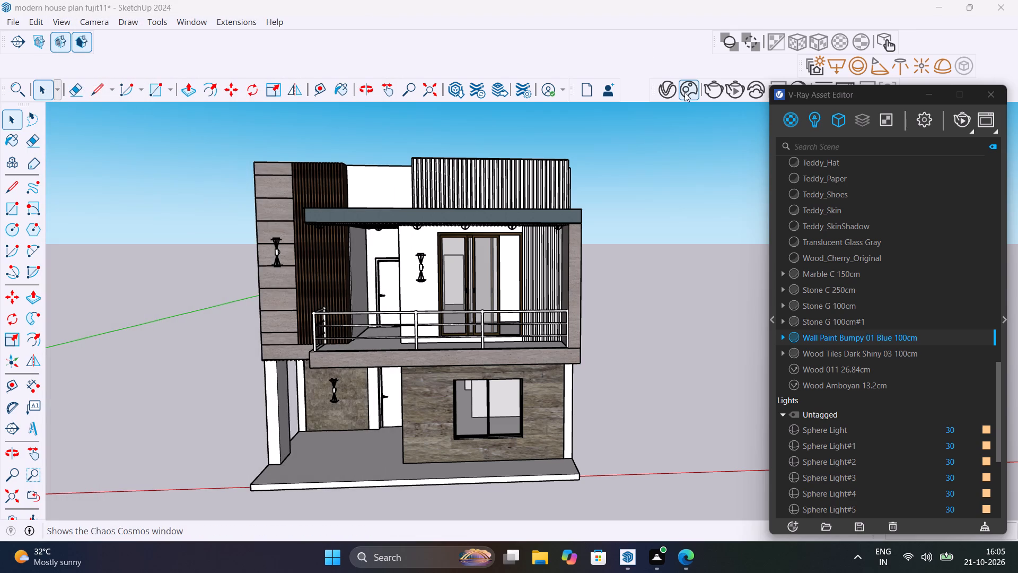
left_click(684, 92)
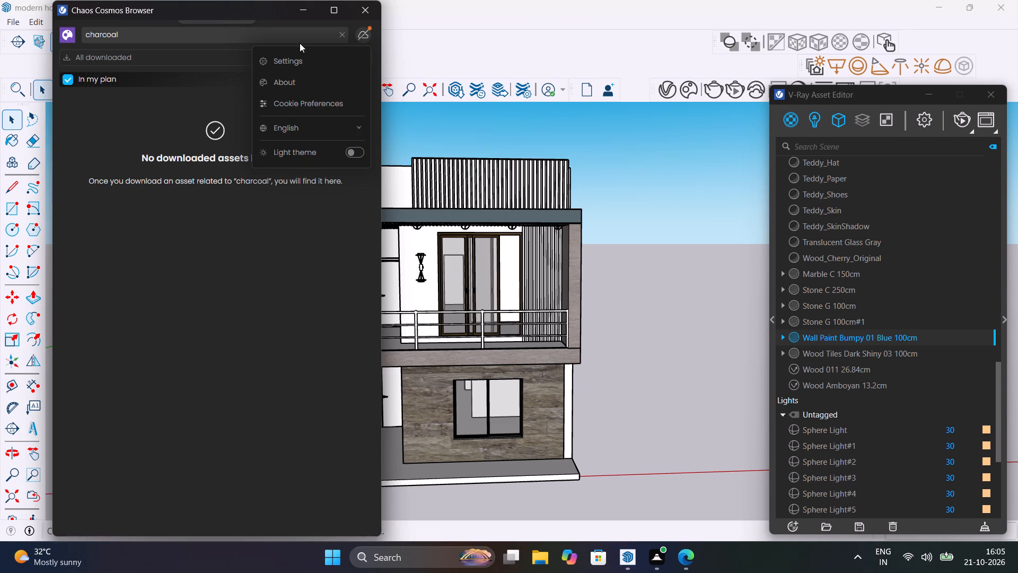
left_click(340, 37)
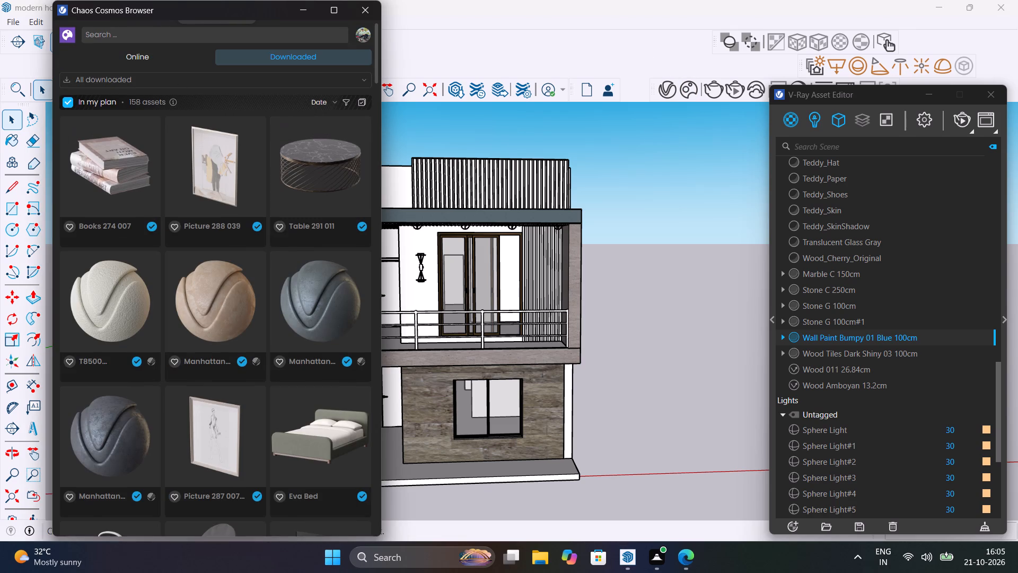
left_click(147, 55)
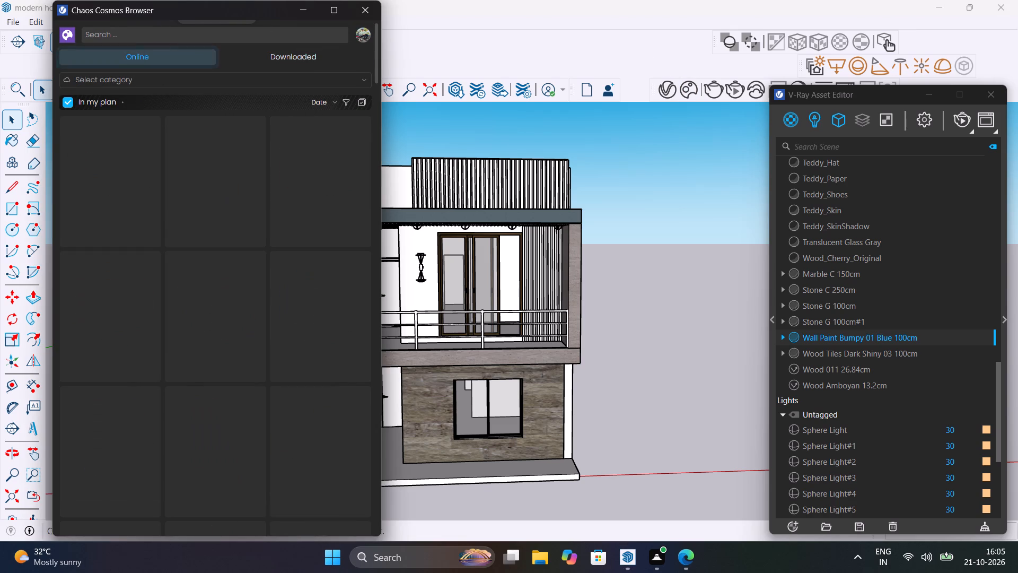
left_click(152, 36)
type("CHAR")
type("CO")
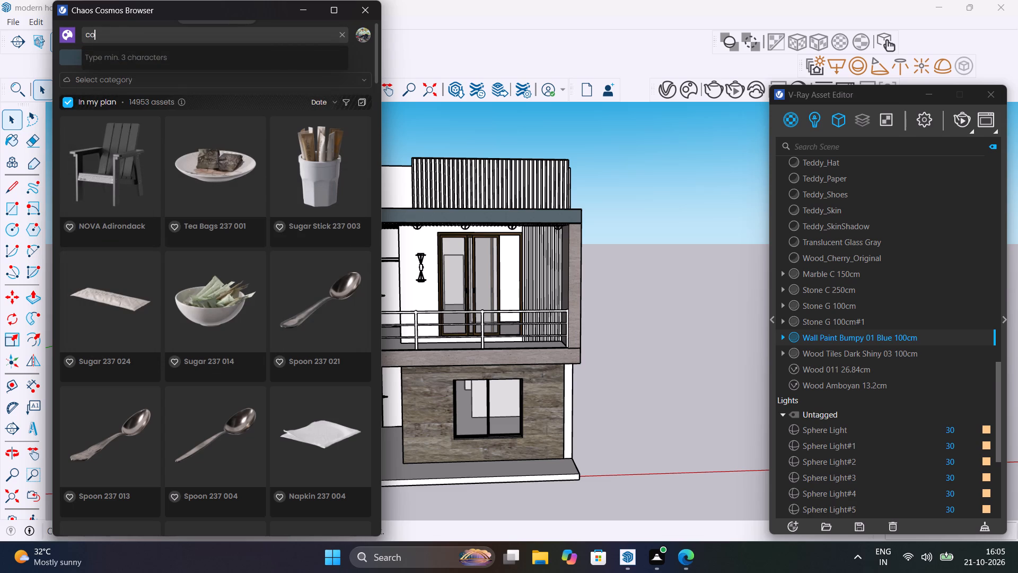
key("BackSpace")
type("HAR")
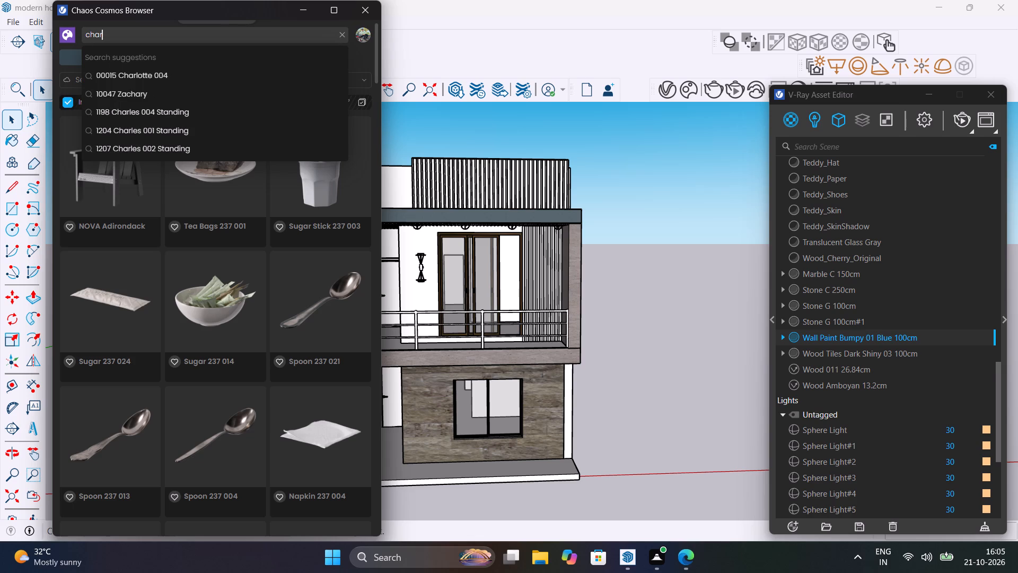
type("COA")
key("l")
key("Return")
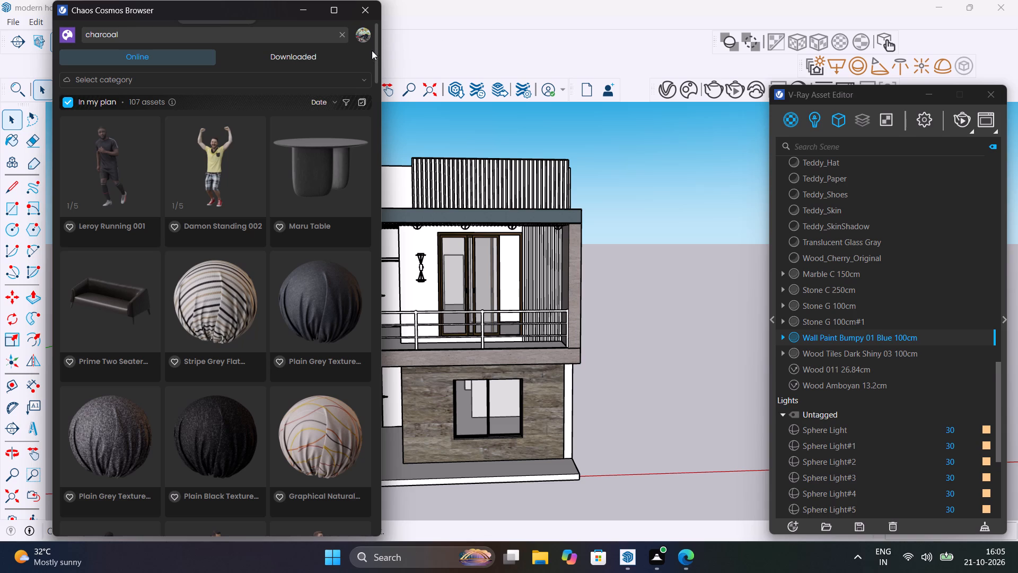
left_click_drag(374, 48, 386, 119)
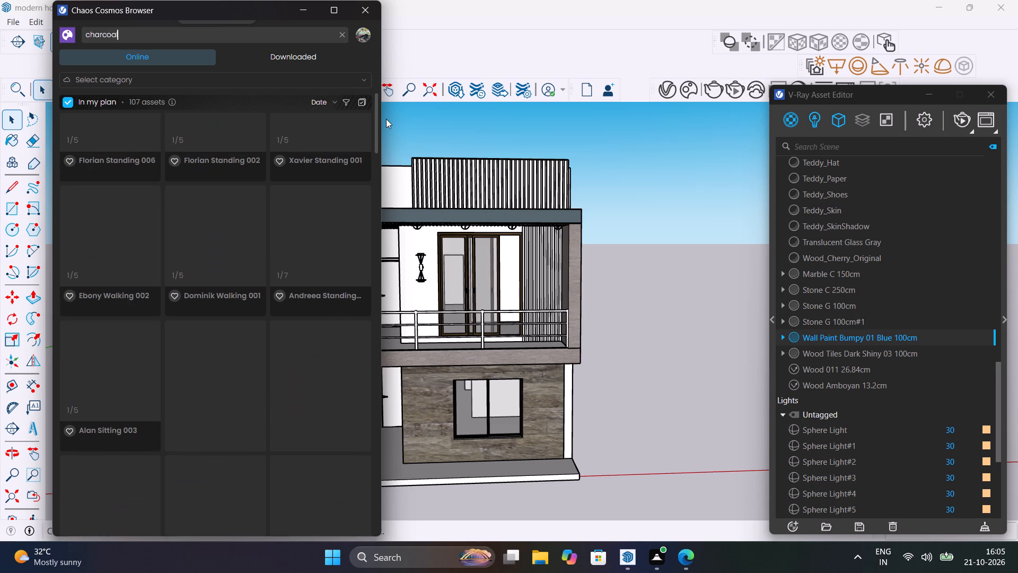
left_click_drag(386, 119, 386, 86)
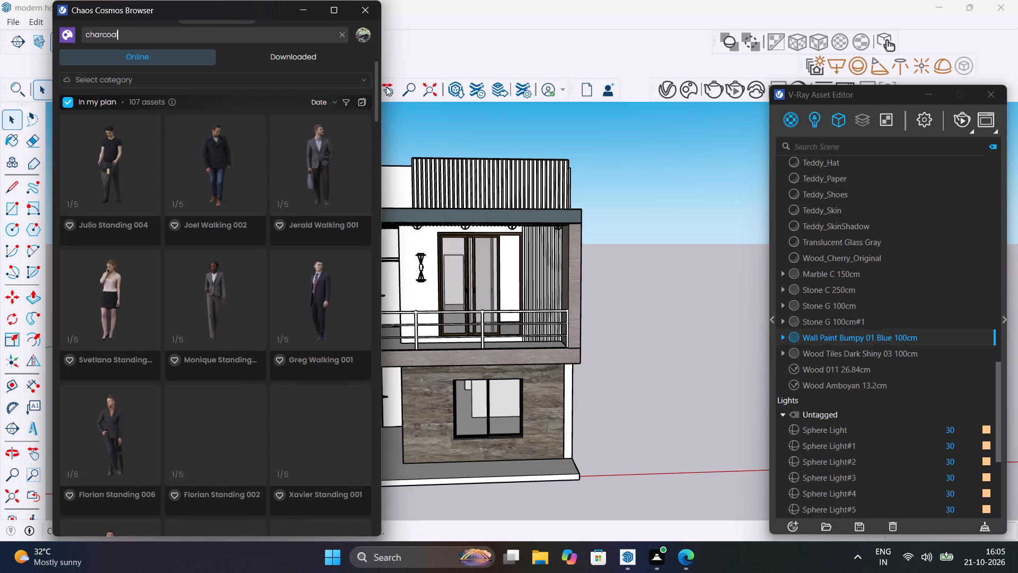
left_click_drag(386, 86, 372, 16)
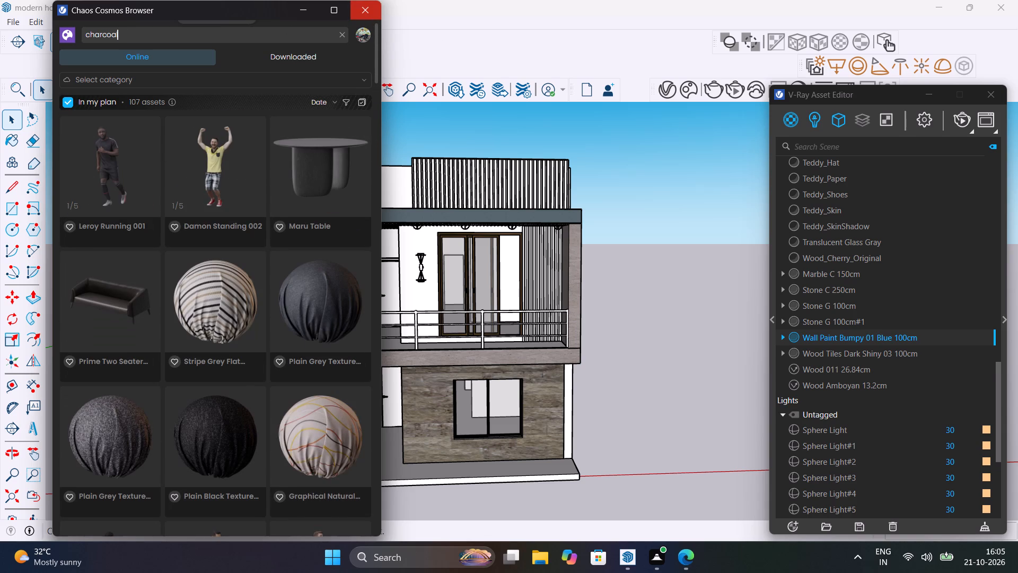
Narrow the Cosmos asset search to "charcoal paint".
left_click(229, 34)
key("space")
type("PAINT")
key("Return")
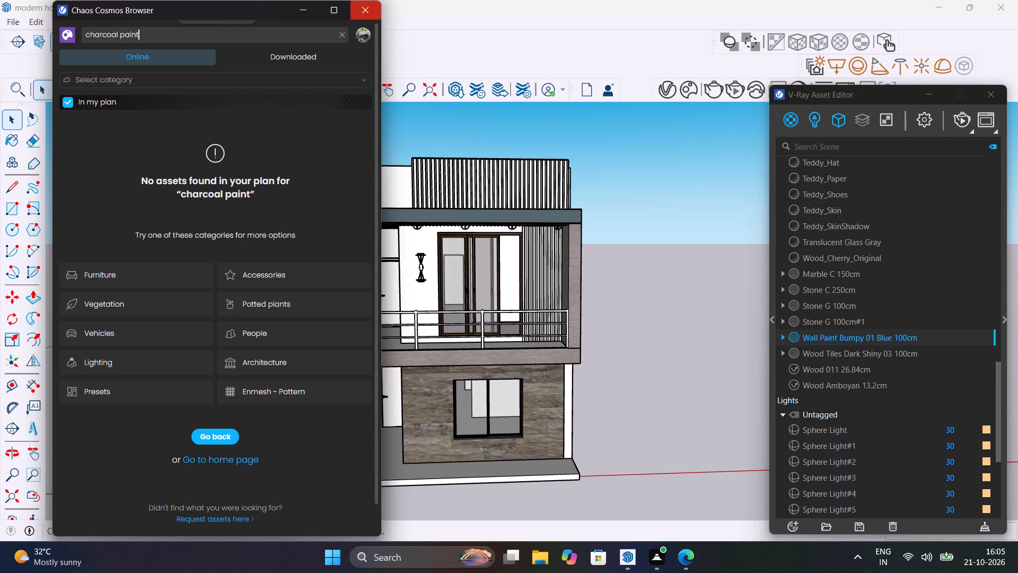
Change the Cosmos asset search to "charcoal colour".
key("BackSpace")
key("BackSpace")
key("BackSpace")
key("BackSpace")
key("BackSpace")
type("COLOUR")
key("Return")
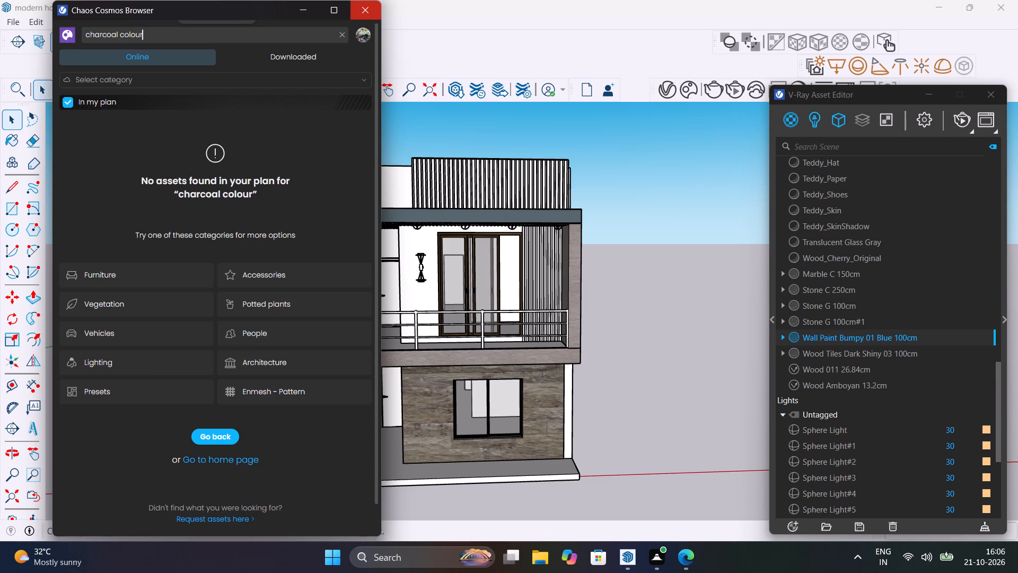
Replace the Cosmos search term and search the online assets for "greige".
key("BackSpace")
key("BackSpace")
key("BackSpace")
key("BackSpace")
key("BackSpace")
key("BackSpace")
key("BackSpace")
key("BackSpace")
key("BackSpace")
key("BackSpace")
key("BackSpace")
key("BackSpace")
key("BackSpace")
key("BackSpace")
key("BackSpace")
key("BackSpace")
key("BackSpace")
key("BackSpace")
key("BackSpace")
key("BackSpace")
key("BackSpace")
key("BackSpace")
key("BackSpace")
key("BackSpace")
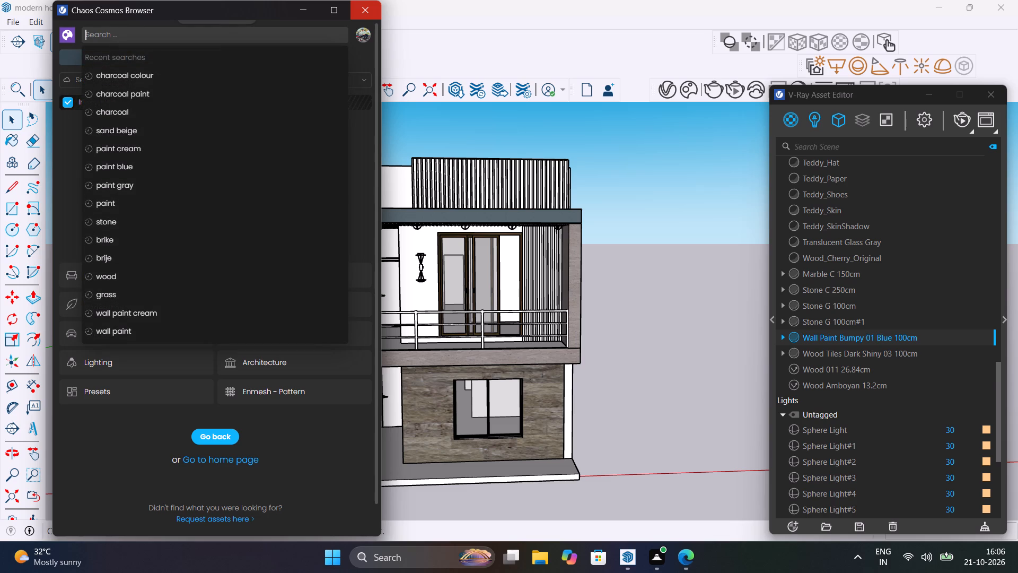
type("GR")
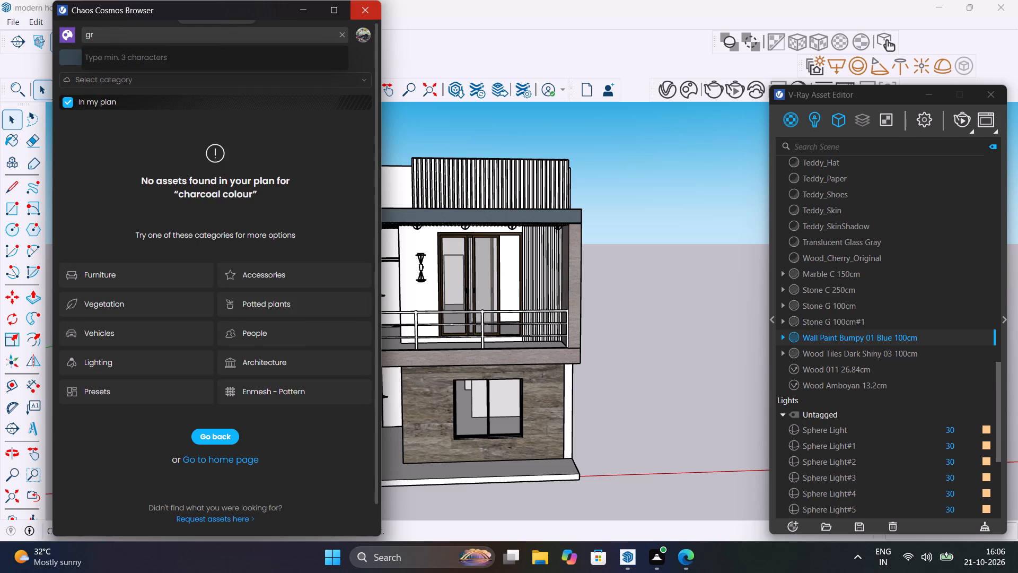
key("e")
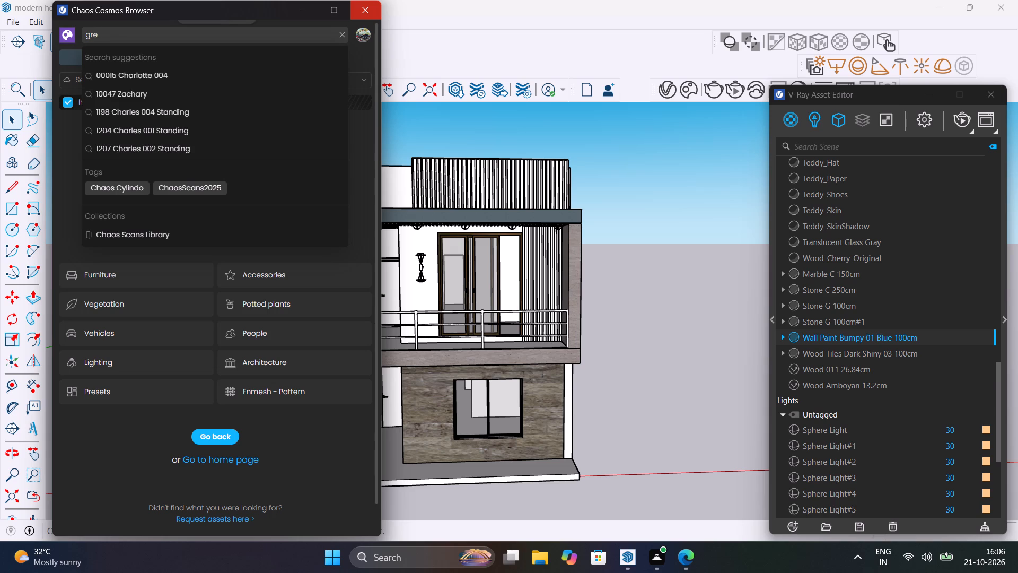
type("IGE")
key("Return")
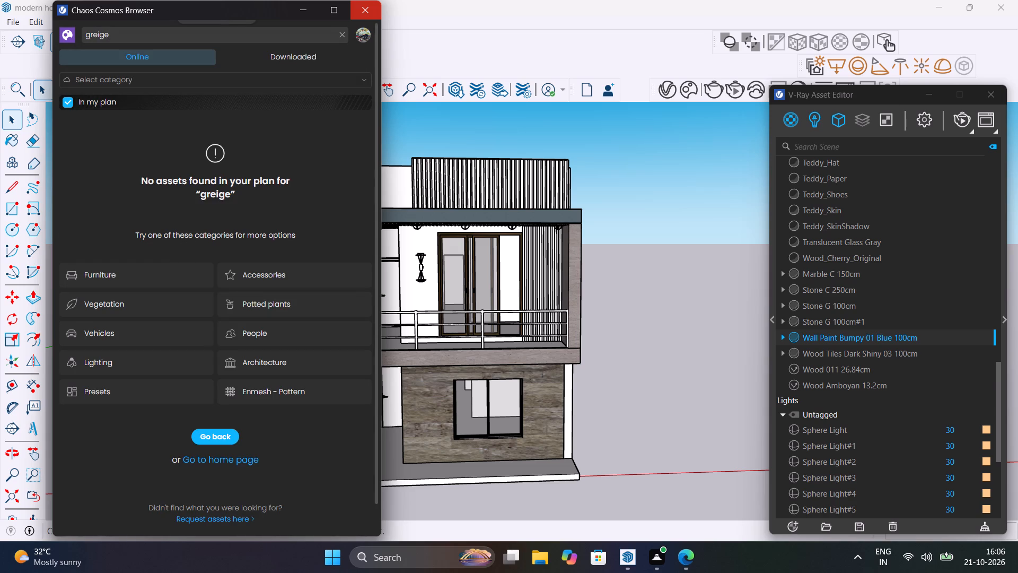
Clear the Cosmos search term and search the online assets for "sand beige".
key("BackSpace")
key("BackSpace")
key("BackSpace")
key("BackSpace")
key("BackSpace")
key("BackSpace")
key("BackSpace")
key("BackSpace")
key("BackSpace")
key("BackSpace")
key("BackSpace")
key("BackSpace")
key("BackSpace")
key("BackSpace")
key("BackSpace")
key("BackSpace")
key("BackSpace")
key("BackSpace")
key("BackSpace")
key("BackSpace")
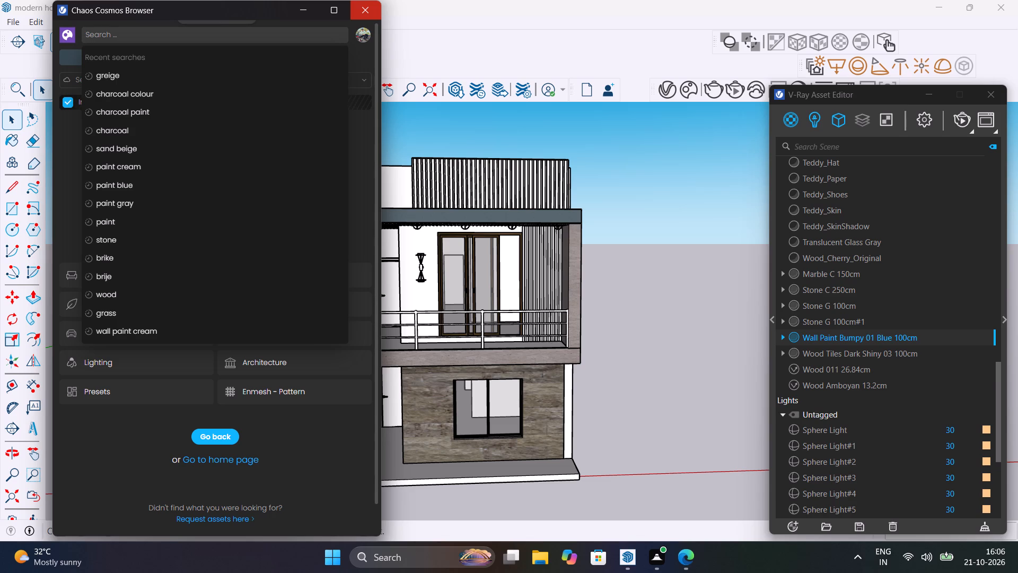
left_click(150, 36)
type("SAND")
key("space")
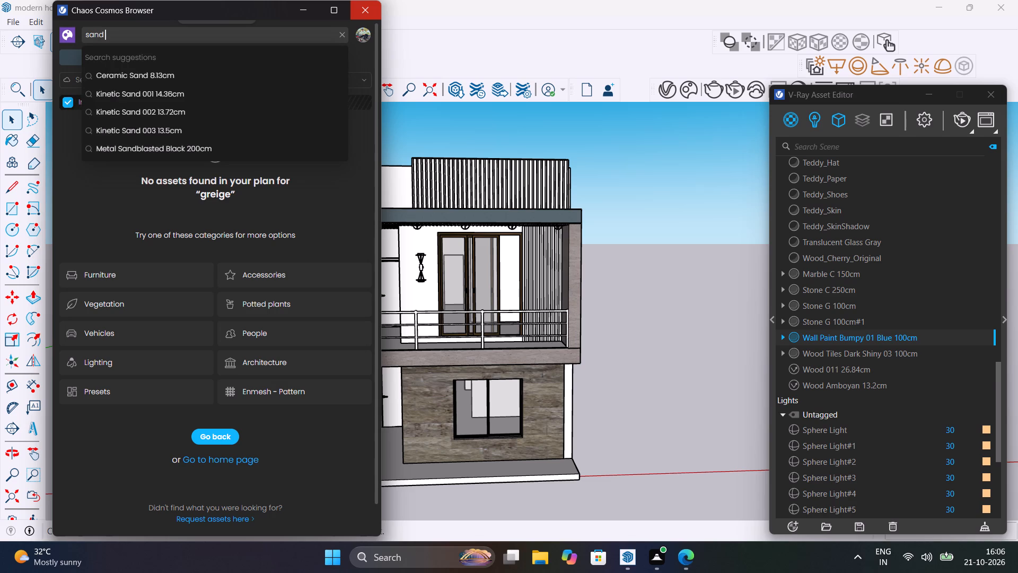
type("BEIG")
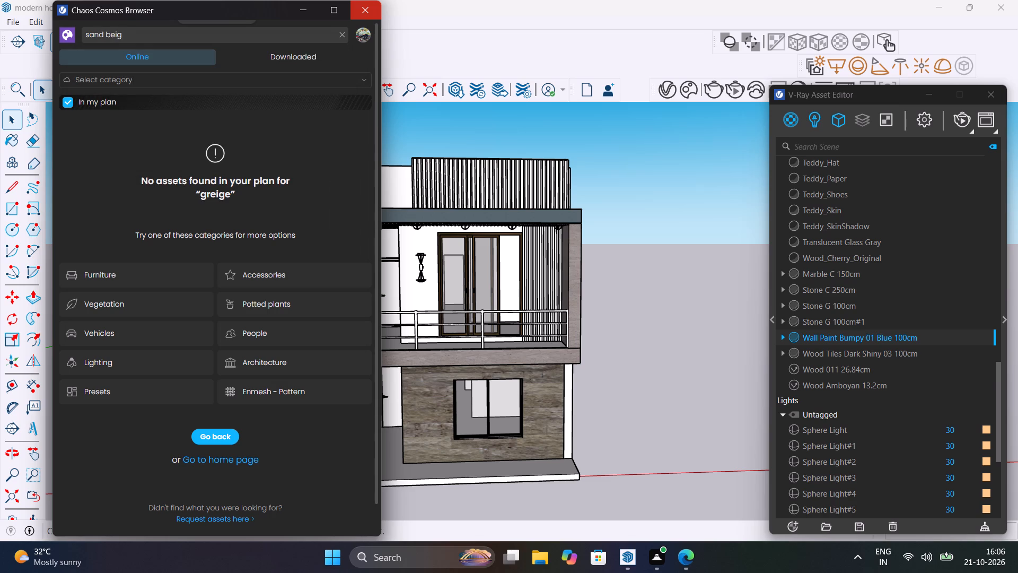
key("e")
key("Return")
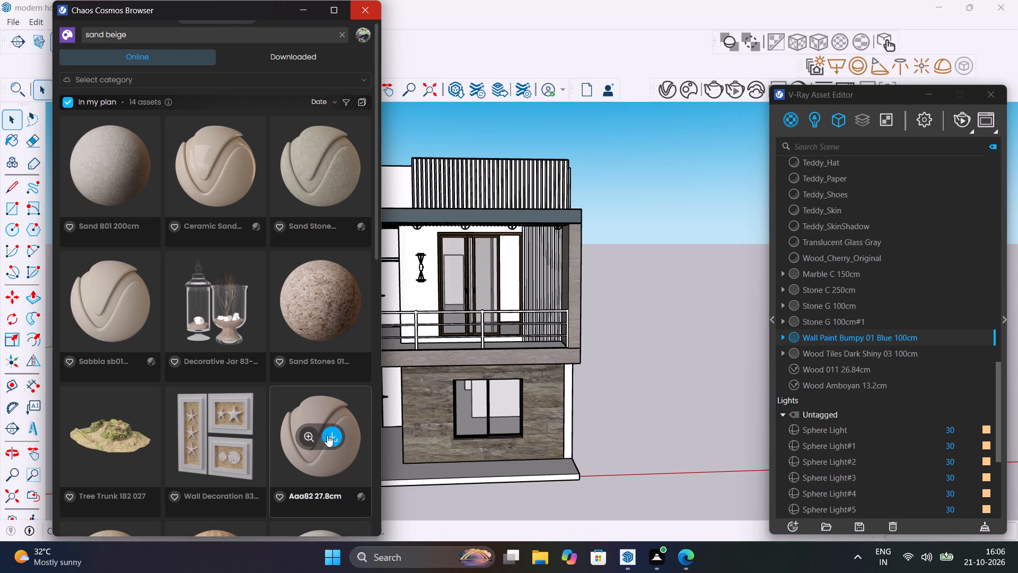
Download the Kamosho, Ceramic Sand and Aaa82 27.8cm materials from the sand beige results.
scroll(328, 435, "down", 4)
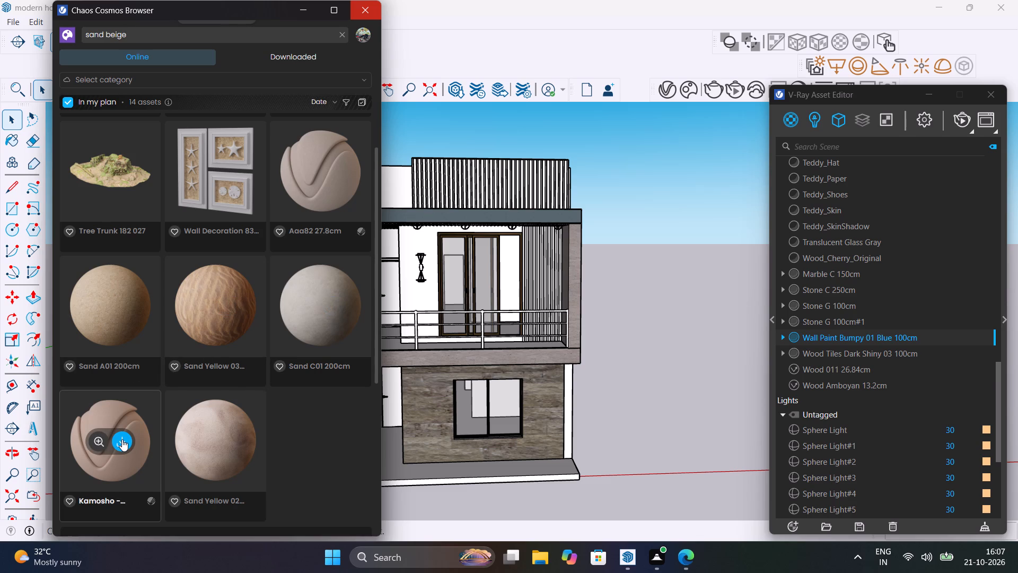
left_click(122, 439)
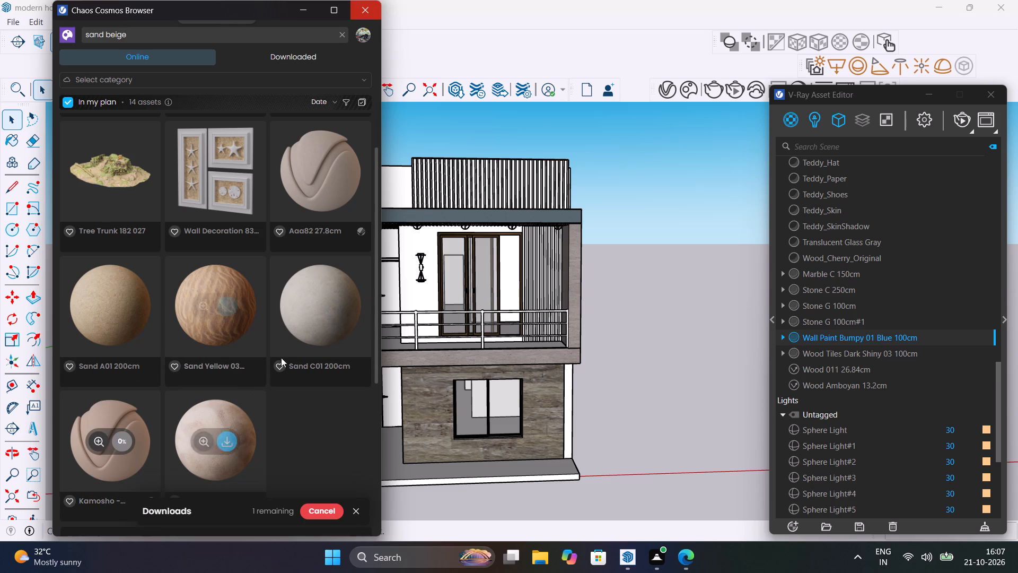
scroll(164, 345, "up", 10)
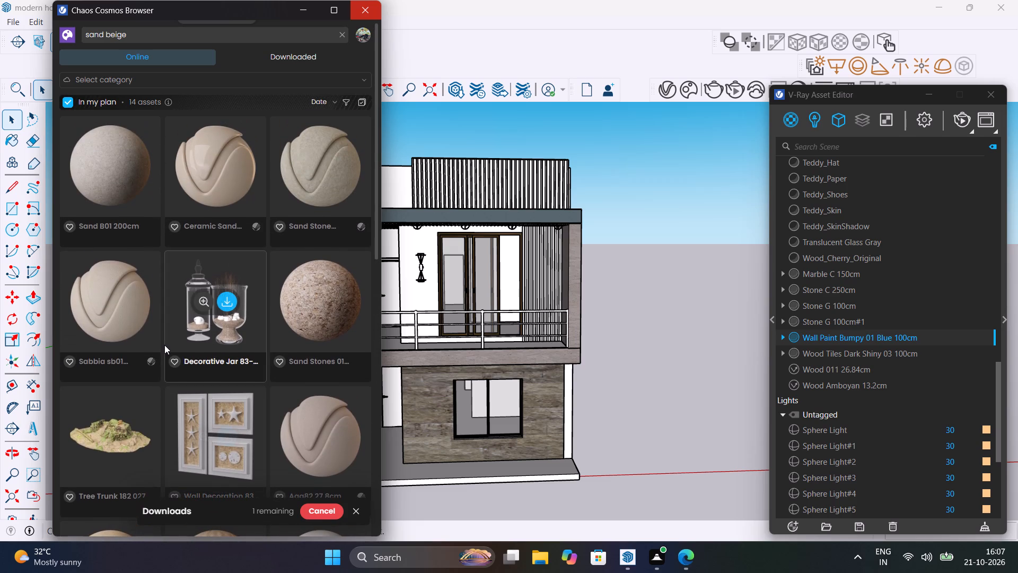
left_click(222, 162)
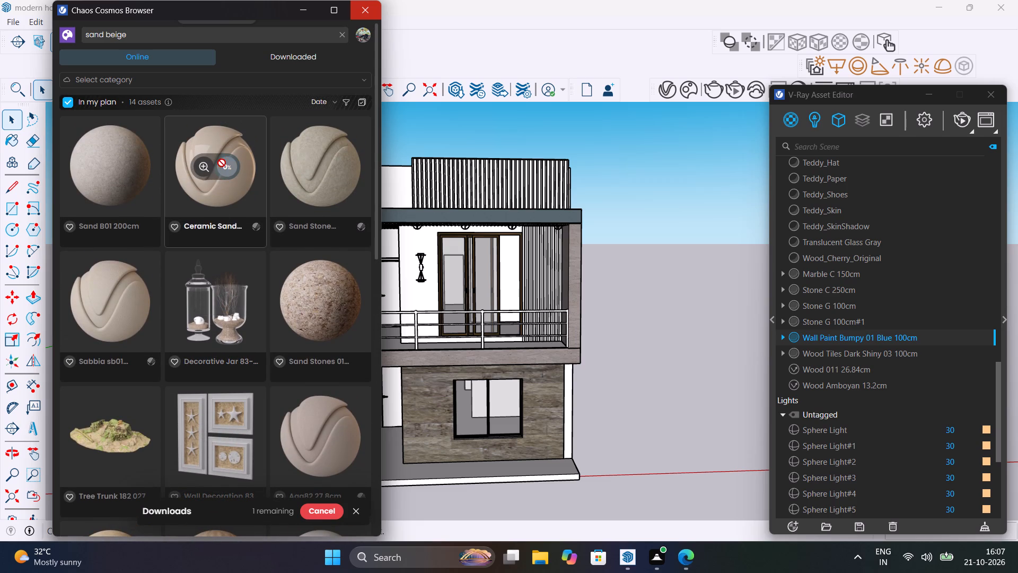
scroll(217, 389, "down", 5)
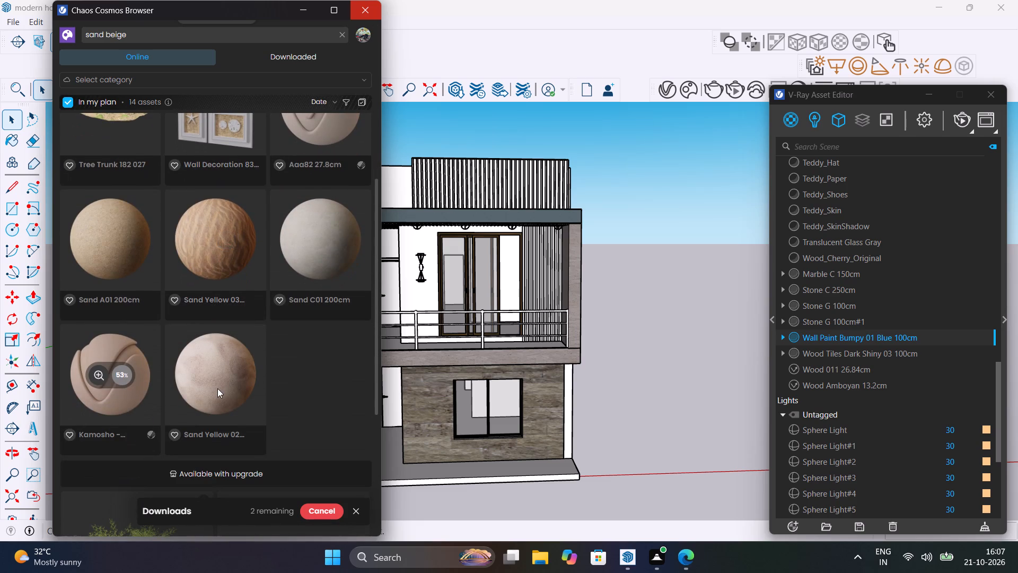
scroll(111, 266, "up", 5)
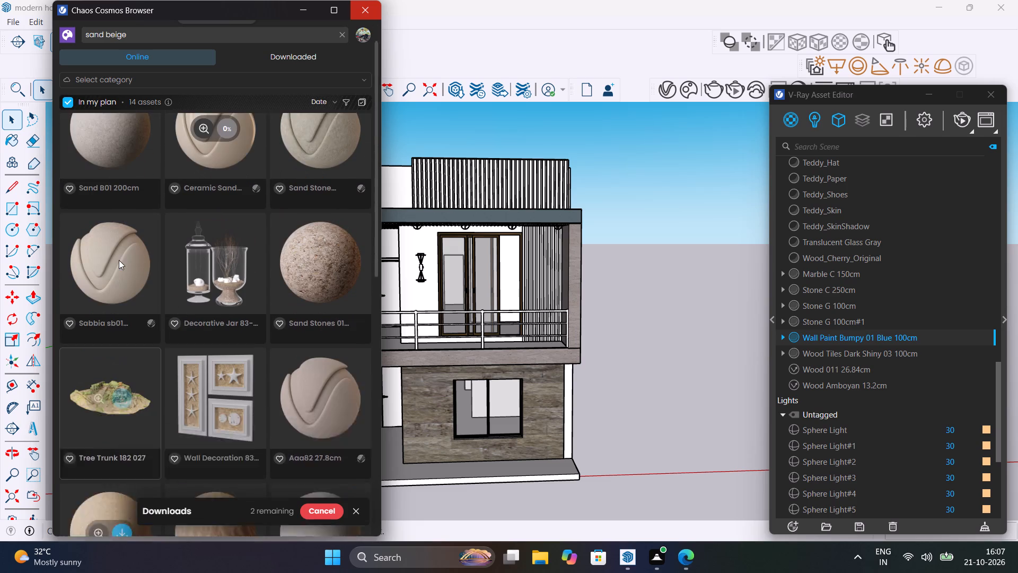
scroll(119, 260, "down", 2)
left_click(327, 303)
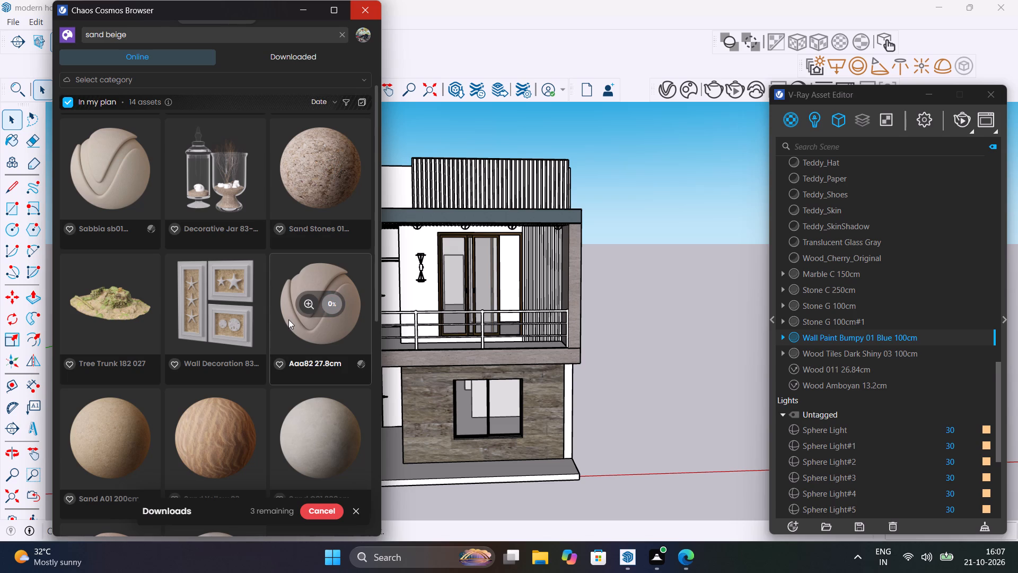
Look through the sand beige results for other suitable wall finishes while the materials download.
scroll(286, 319, "down", 5)
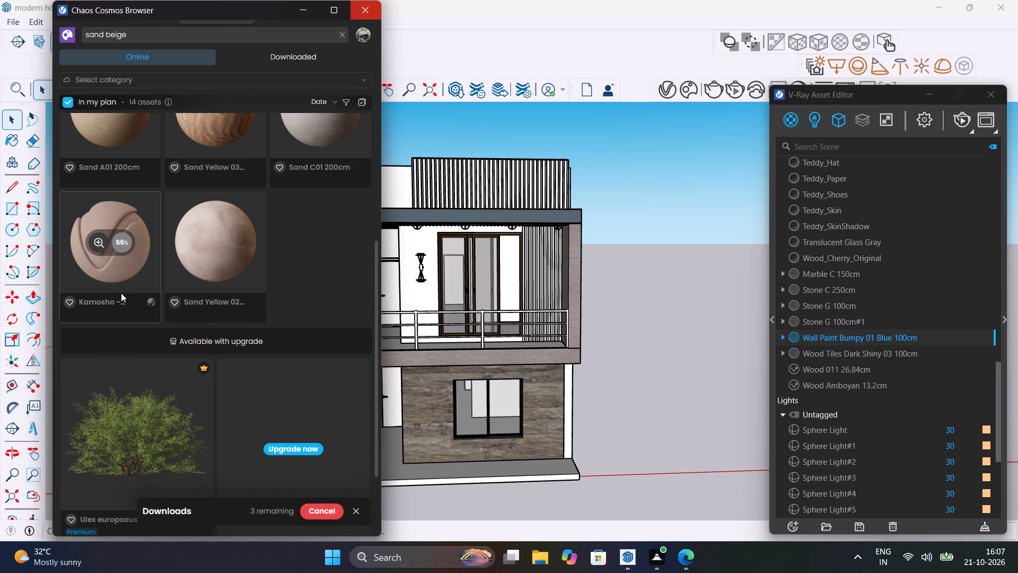
scroll(183, 346, "down", 10)
scroll(183, 346, "up", 9)
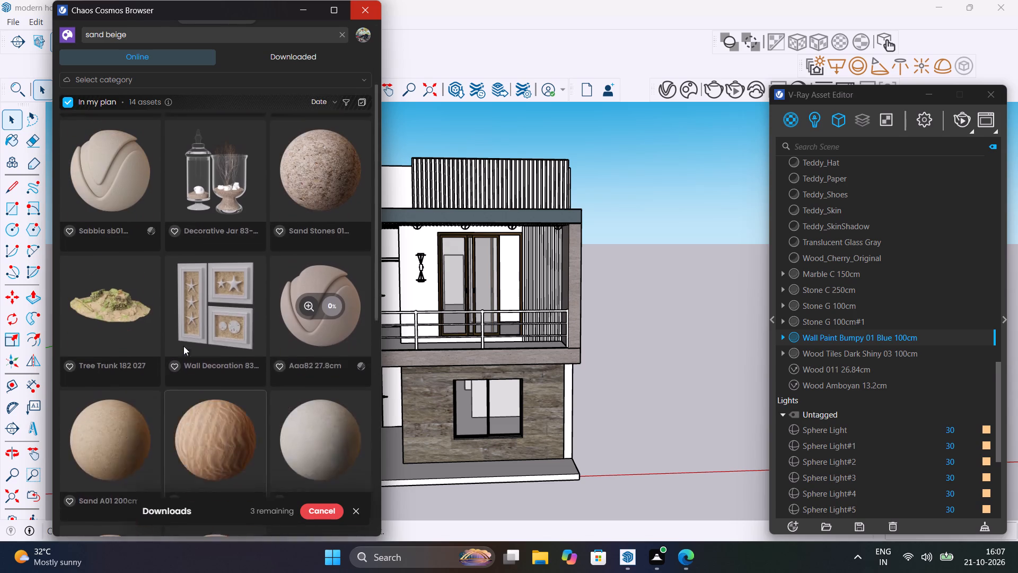
scroll(183, 346, "up", 9)
scroll(183, 346, "down", 6)
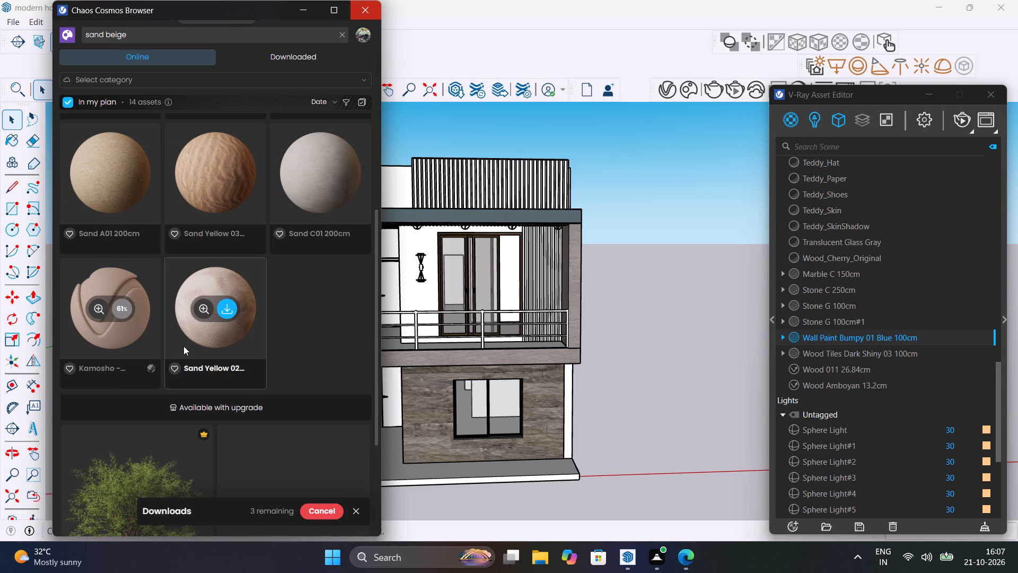
scroll(183, 346, "down", 2)
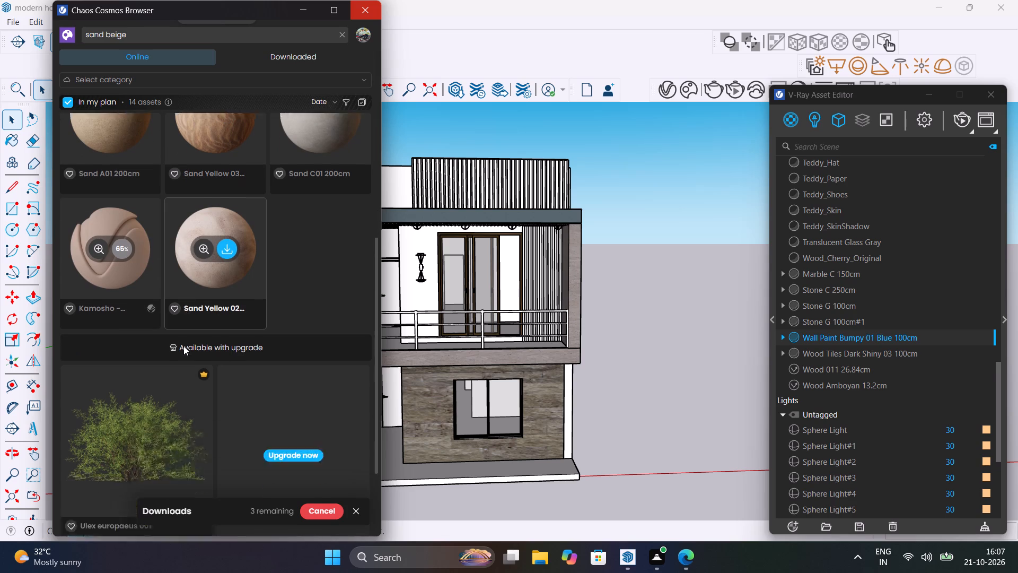
scroll(183, 346, "up", 5)
scroll(183, 346, "down", 1)
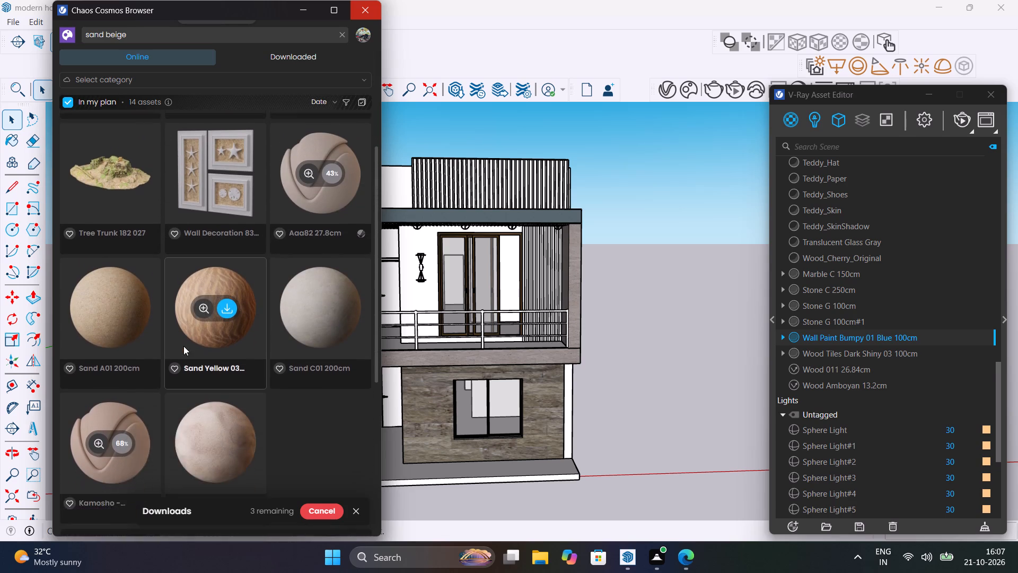
scroll(183, 346, "up", 6)
scroll(183, 345, "down", 2)
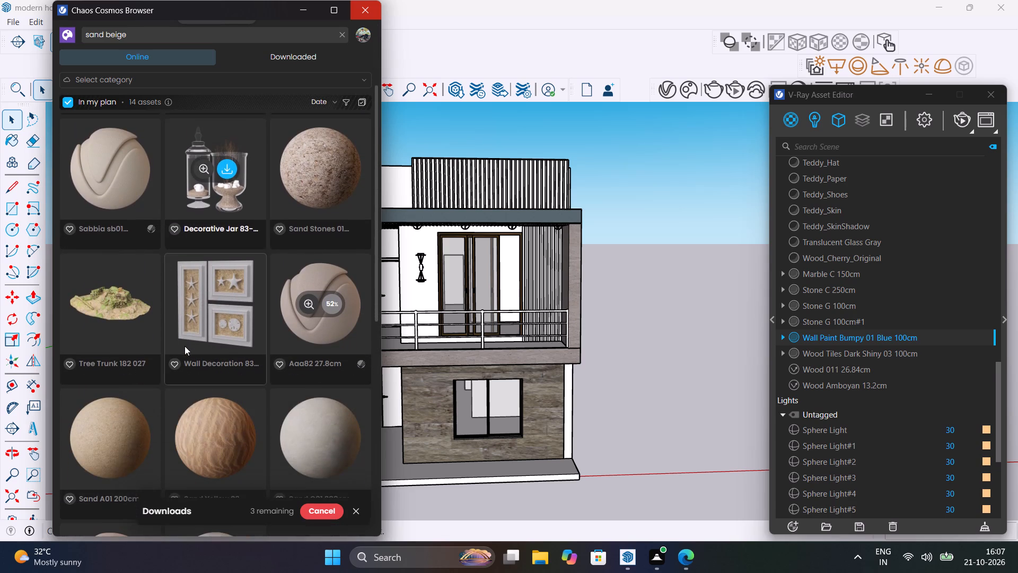
Import the downloaded Kamosho - kamn7918 33.43cm material into the scene.
scroll(185, 346, "down", 2)
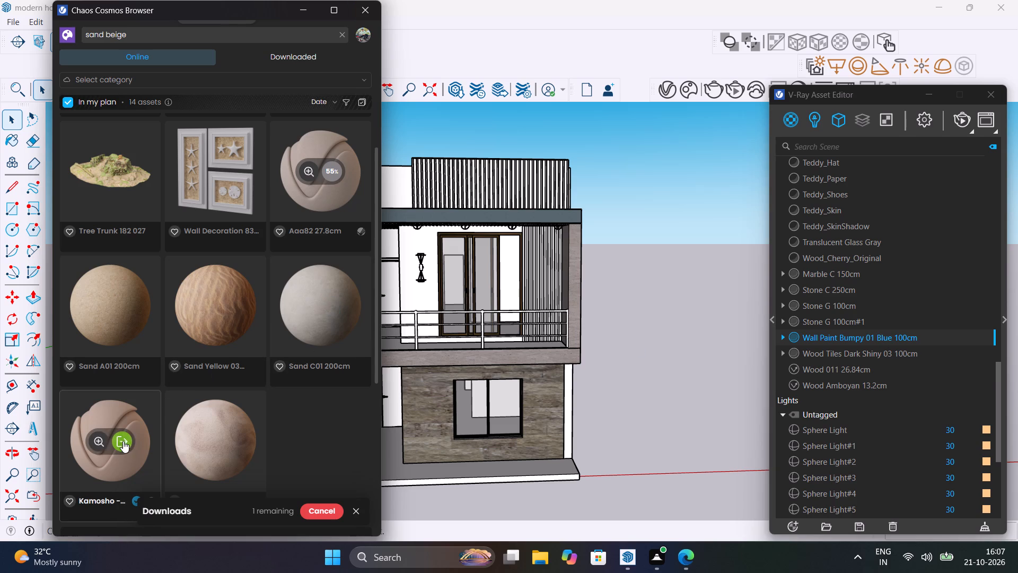
left_click(123, 442)
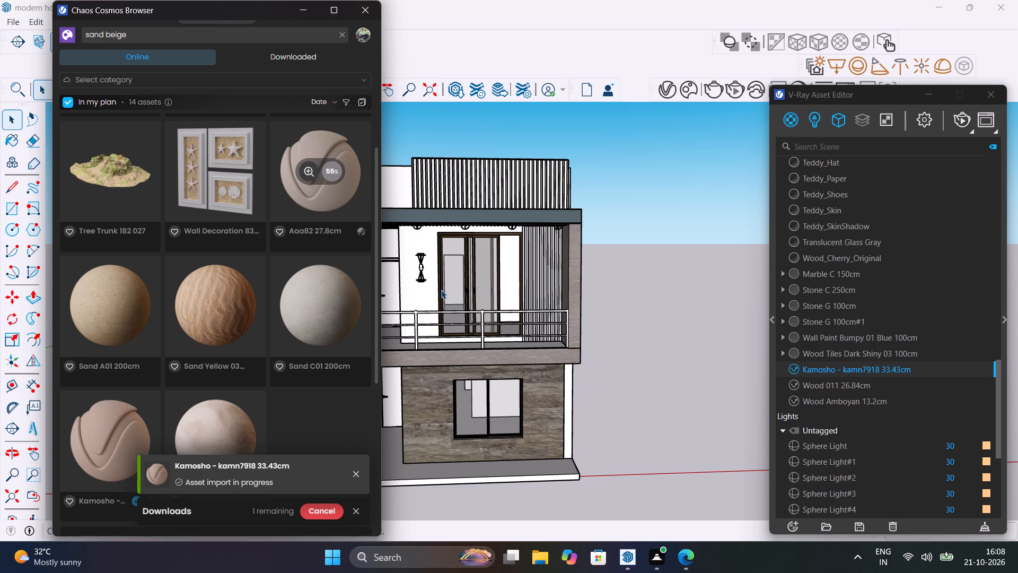
Apply the Kamosho - kamn7918 33.43cm material to the upper-floor balcony wall around the sliding door, and leave the group.
scroll(441, 290, "up", 5)
middle_click_drag(435, 290, 649, 352, "shift")
left_click(612, 359)
double_click(612, 359)
left_click(612, 359)
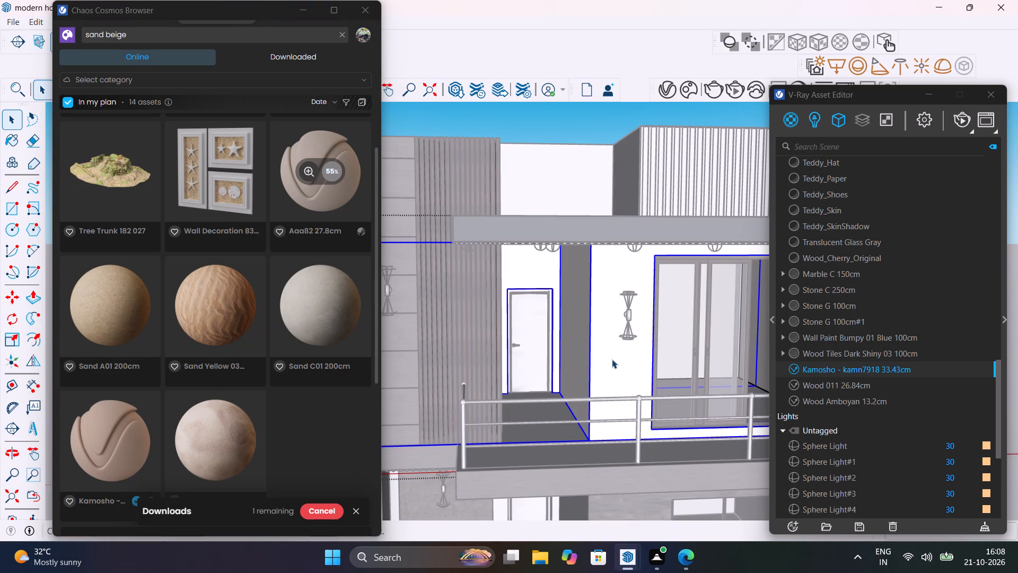
left_click(612, 359)
left_click(618, 362)
double_click(610, 358)
triple_click(610, 358)
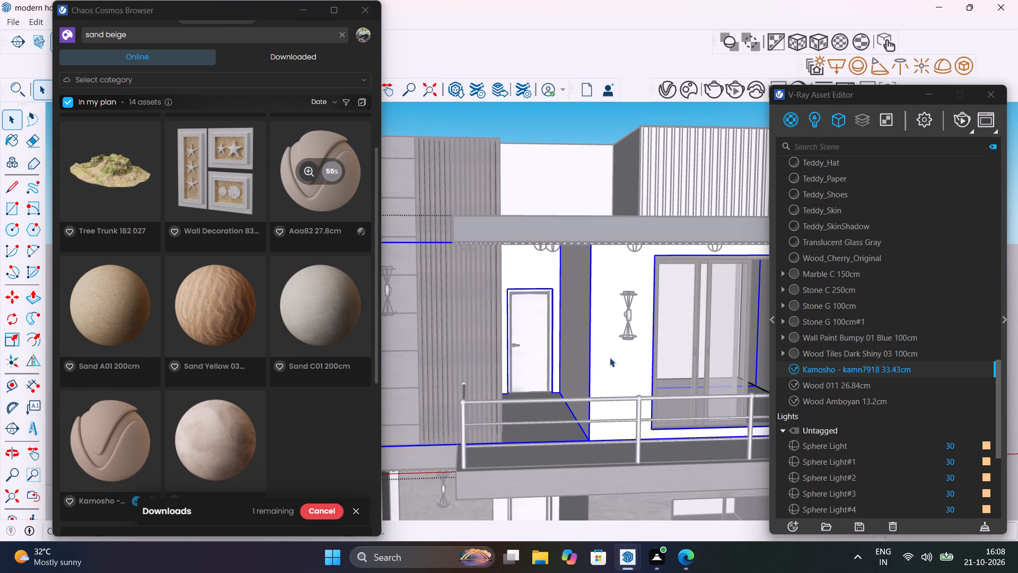
left_click(610, 358)
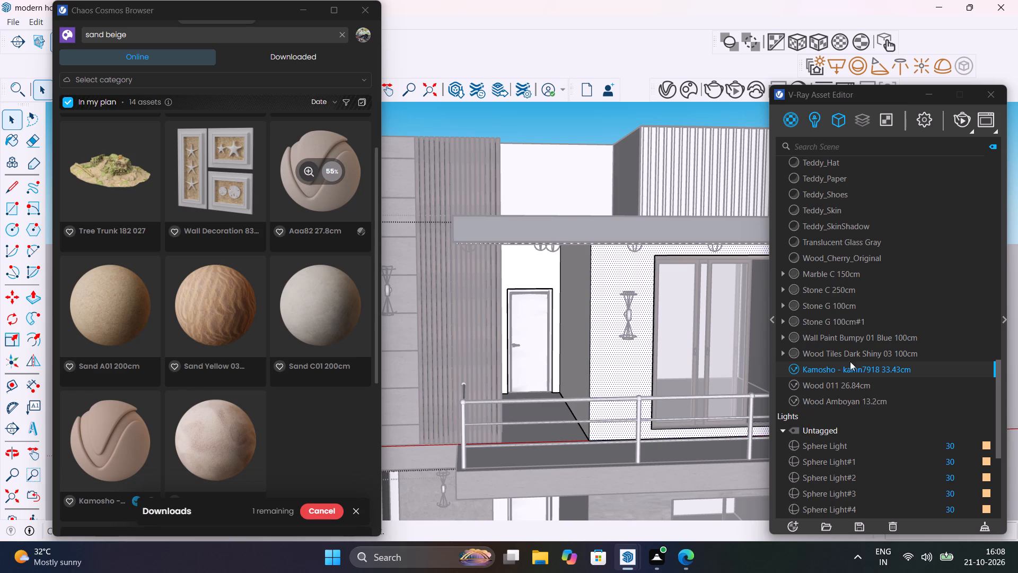
right_click(873, 364)
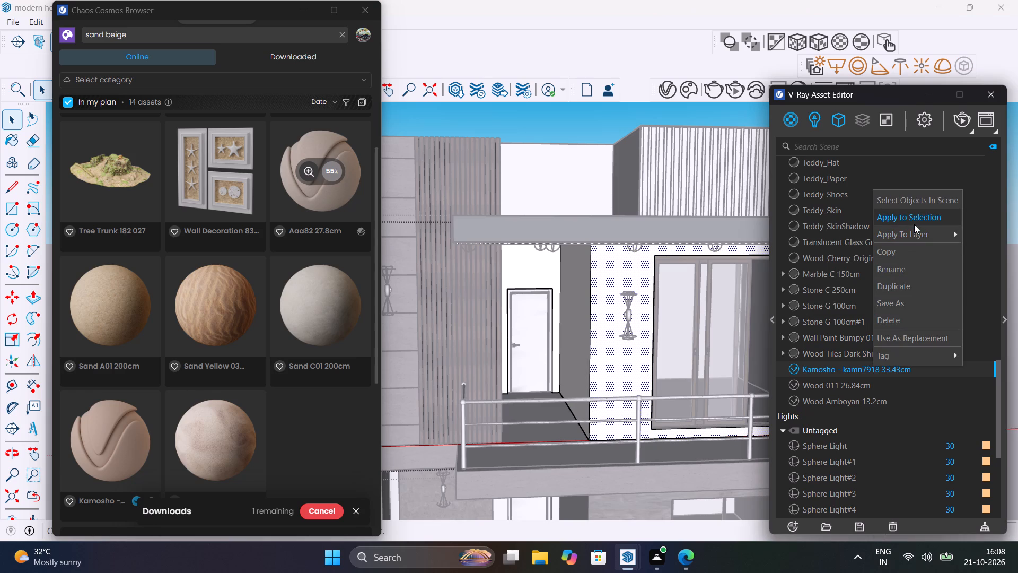
left_click(914, 224)
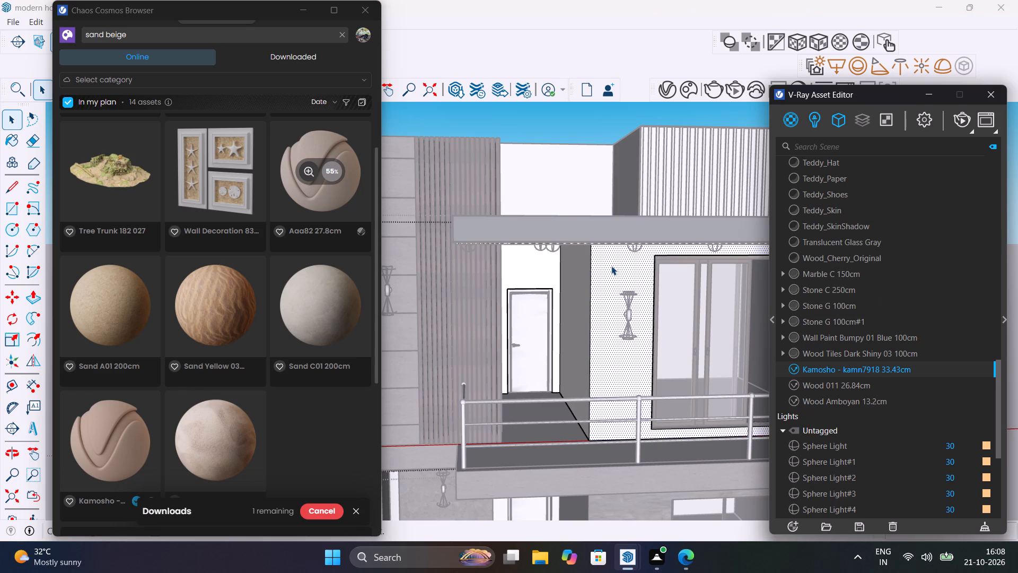
scroll(611, 266, "down", 4)
left_click(599, 158)
left_click(621, 146)
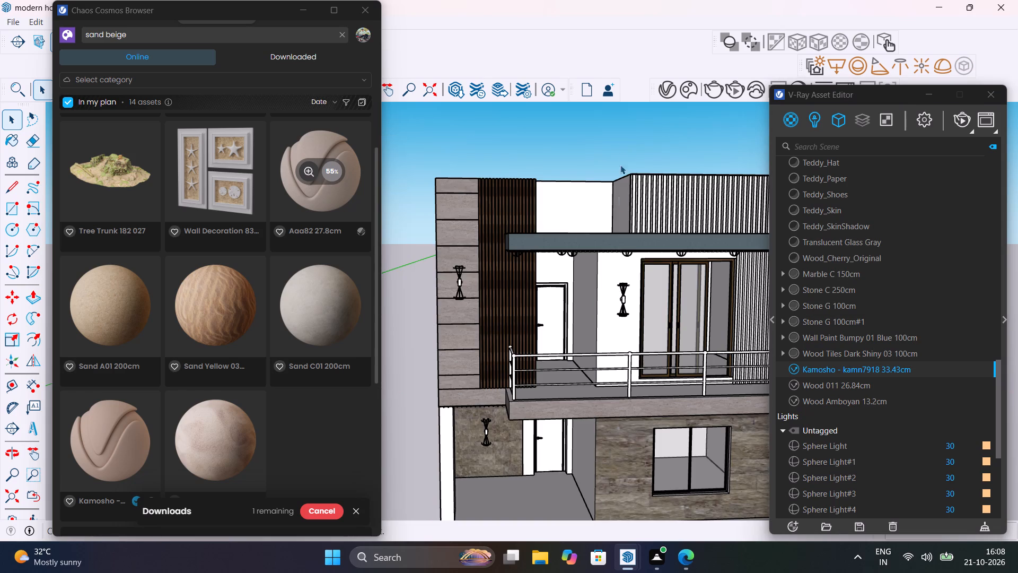
Run a V-Ray test render of the upper balcony to check the new wall finish, and stop the render.
scroll(636, 258, "up", 3)
middle_click_drag(640, 278, 627, 240)
scroll(631, 252, "up", 2)
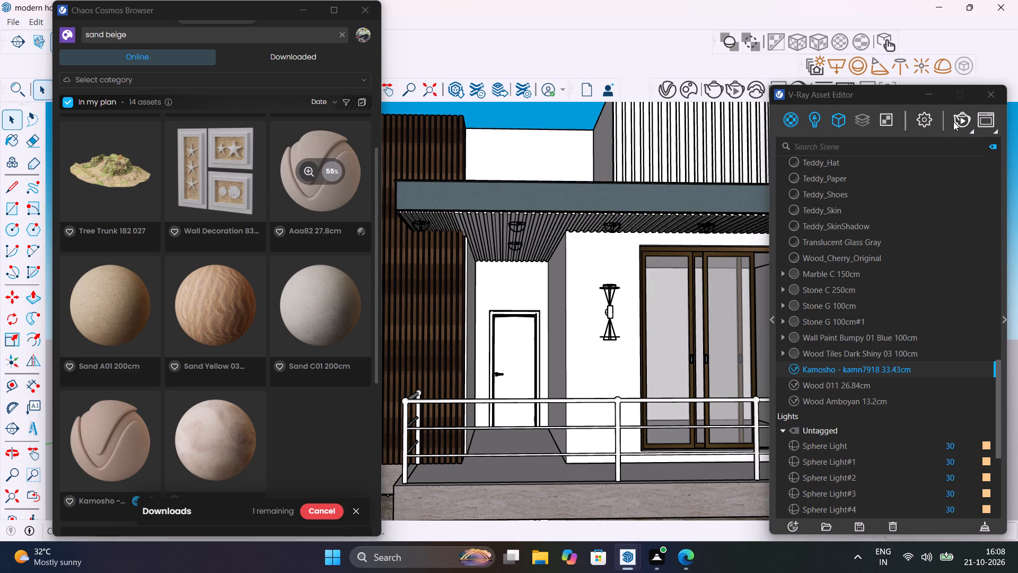
left_click(953, 120)
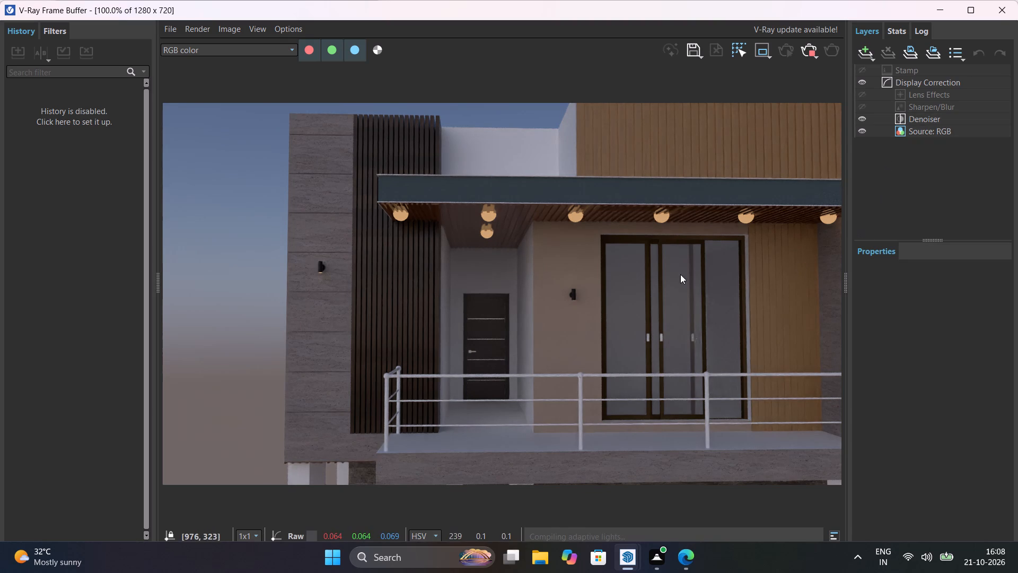
scroll(591, 319, "down", 1)
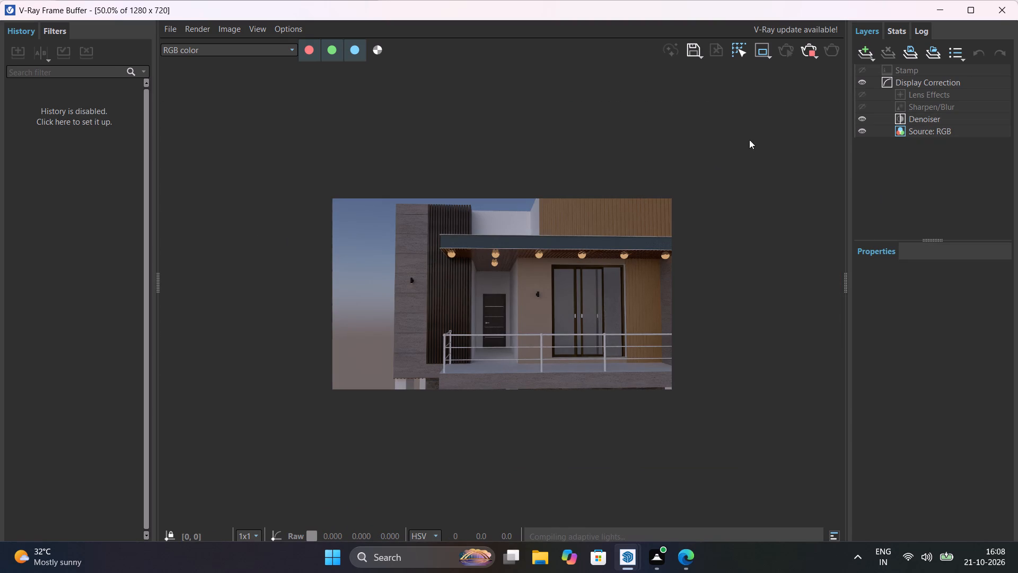
left_click(805, 49)
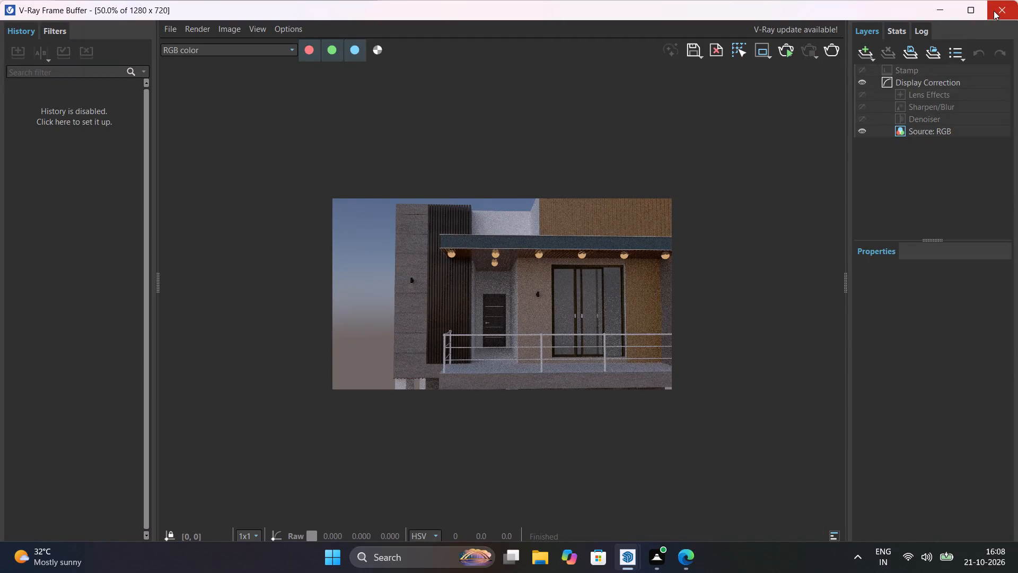
Close the render window and apply the Kamosho - kamn7918 33.43cm material to the wall around the upper-floor hinged door.
left_click(994, 11)
left_click(529, 273)
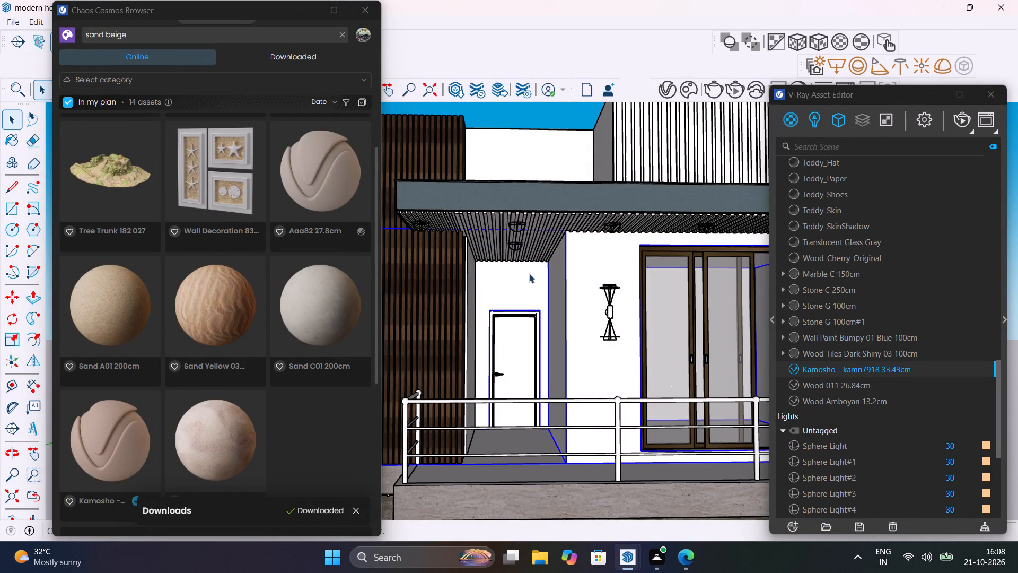
double_click(529, 274)
left_click(530, 275)
left_click(532, 284)
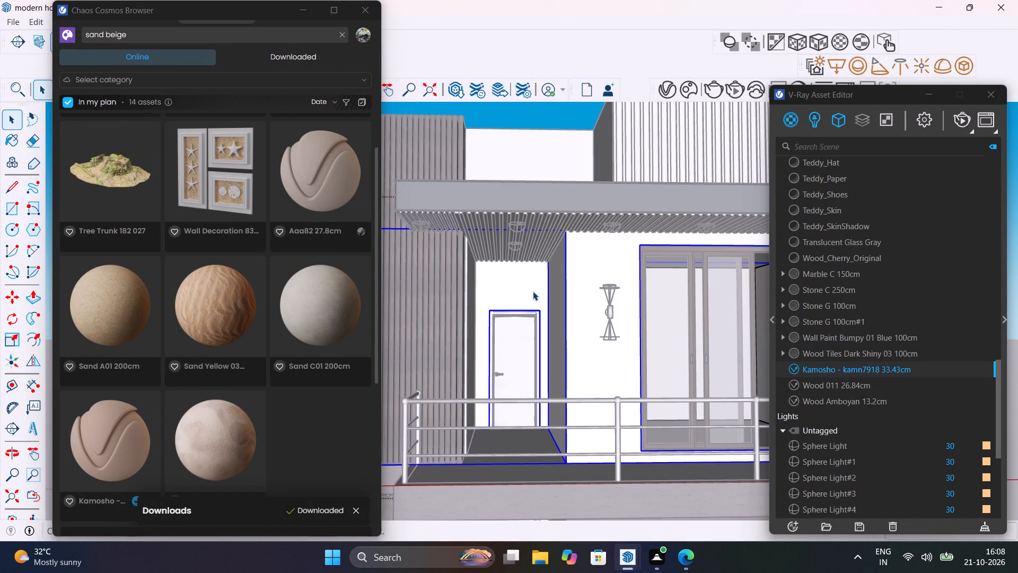
left_click(533, 291)
double_click(533, 291)
left_click(533, 291)
middle_click_drag(533, 290, 488, 316)
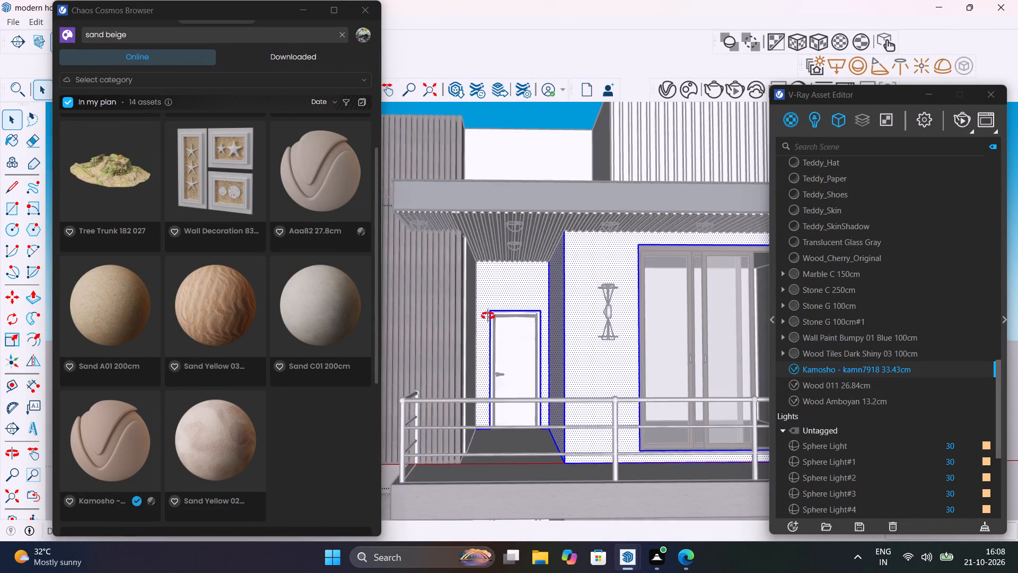
middle_click_drag(488, 316, 469, 310)
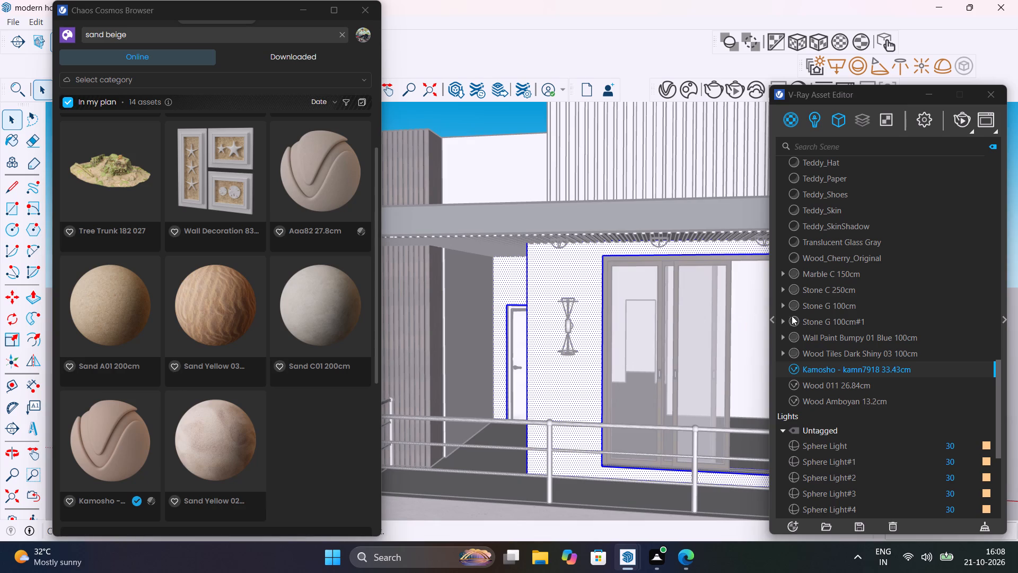
scroll(687, 302, "down", 1)
middle_click_drag(642, 277, 732, 293)
left_click(515, 280)
scroll(515, 280, "up", 4)
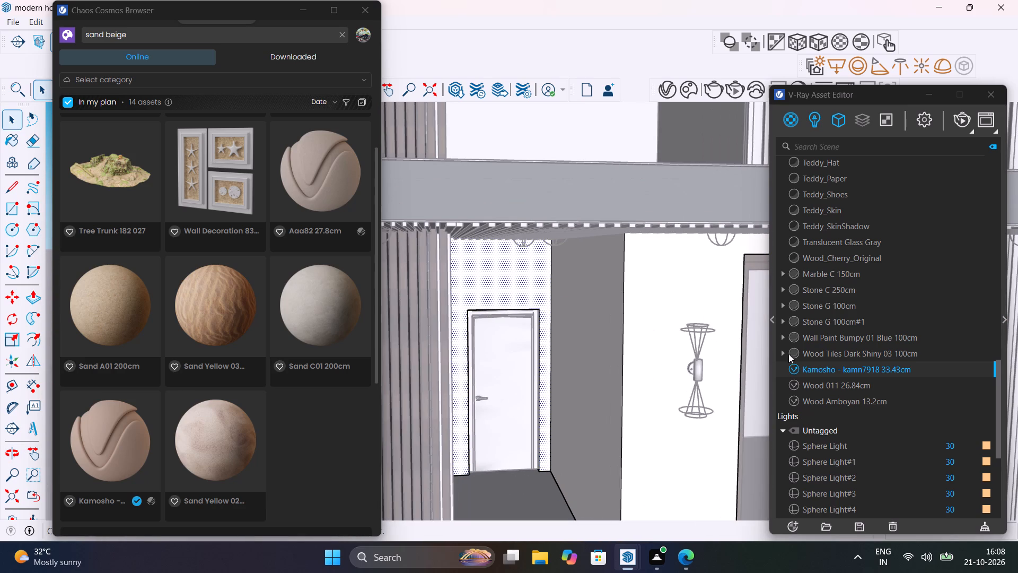
right_click(831, 366)
left_click(866, 224)
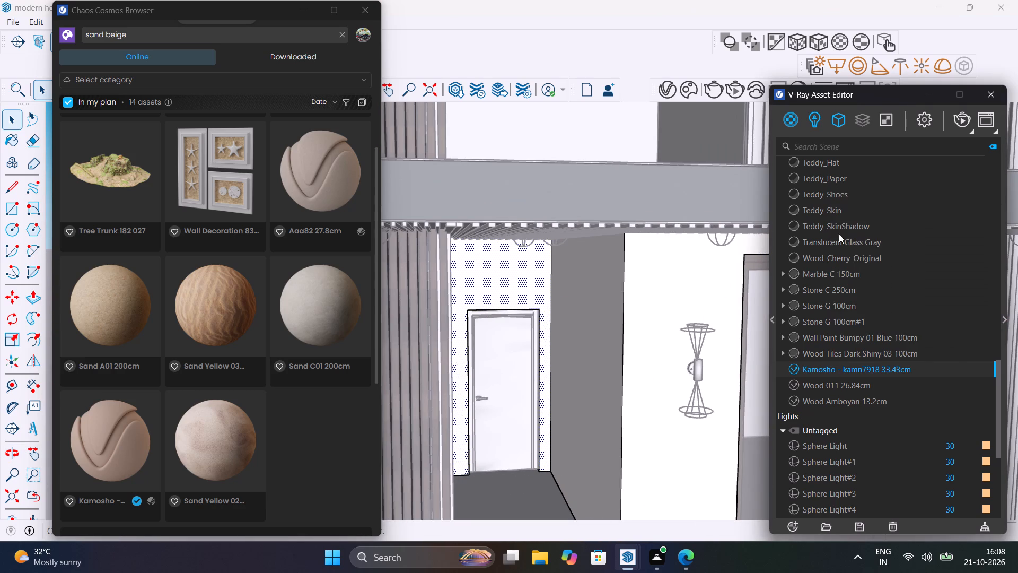
Apply the Kamosho - kamn7918 33.43cm material to the side wall between the upper-floor door and the sliding-door wall, and leave the group.
left_click(597, 340)
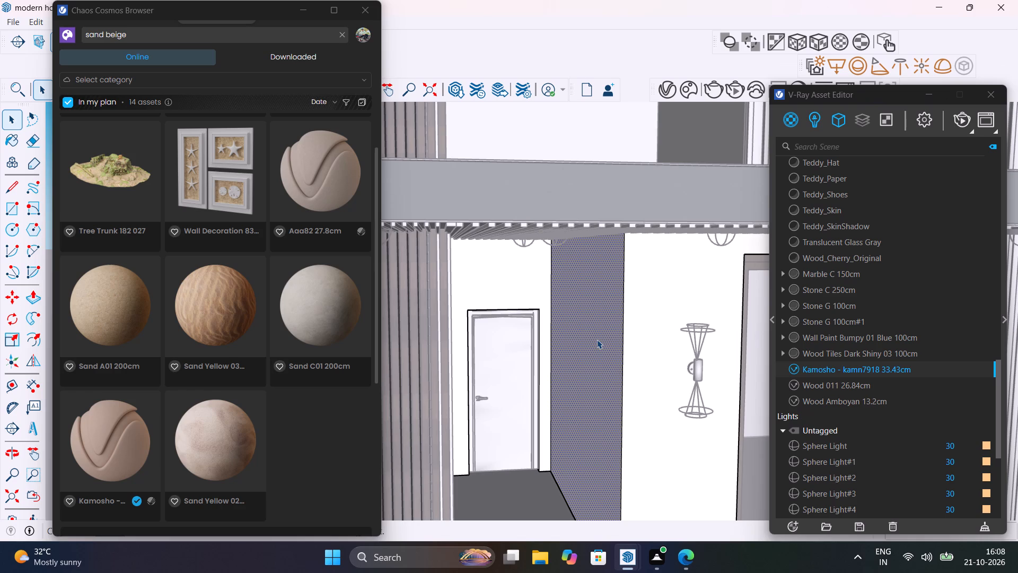
right_click(849, 372)
left_click(916, 228)
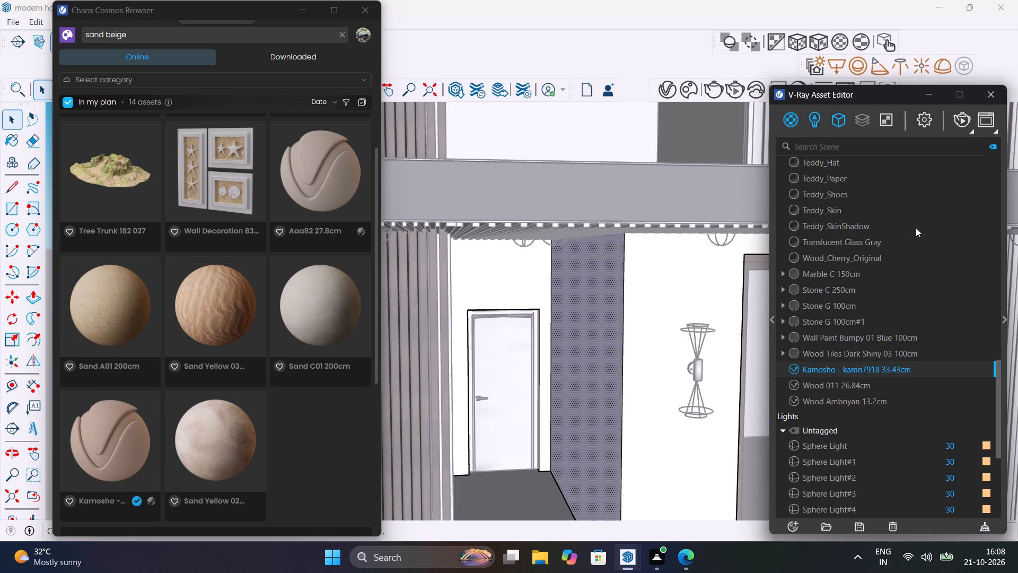
middle_click_drag(634, 284, 537, 302)
left_click(452, 360)
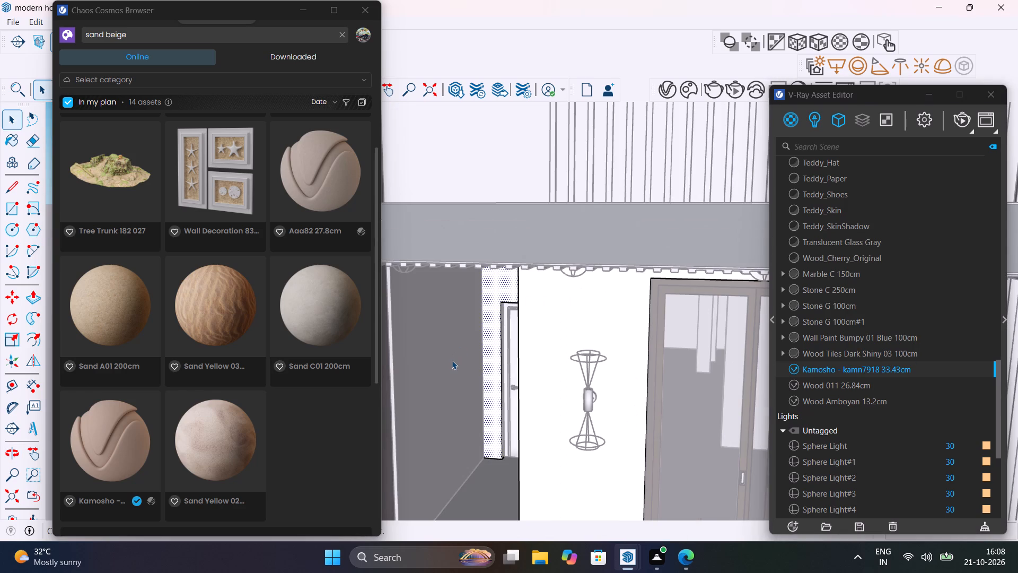
left_click(434, 375)
scroll(434, 376, "down", 12)
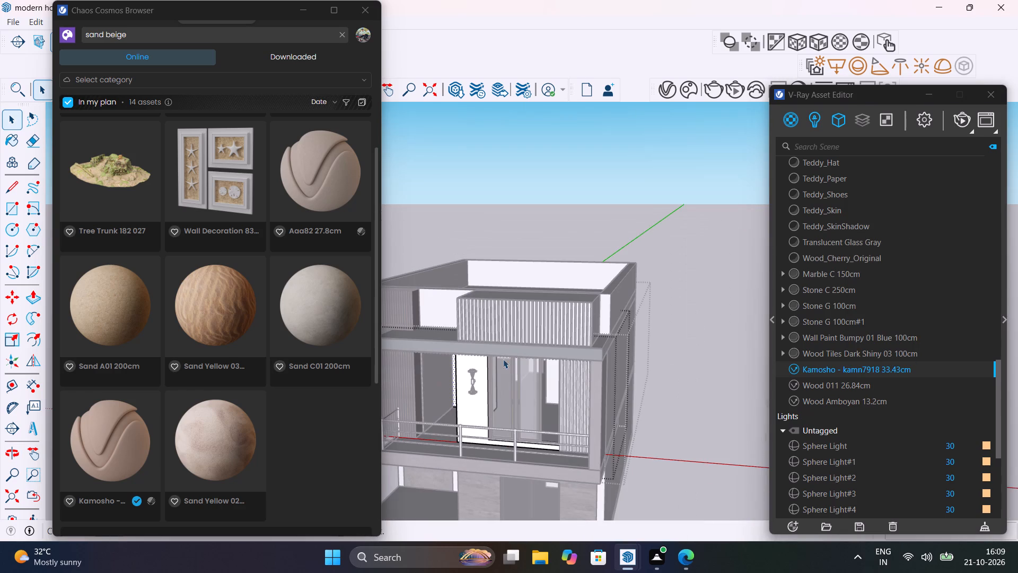
left_click(668, 252)
left_click(858, 303)
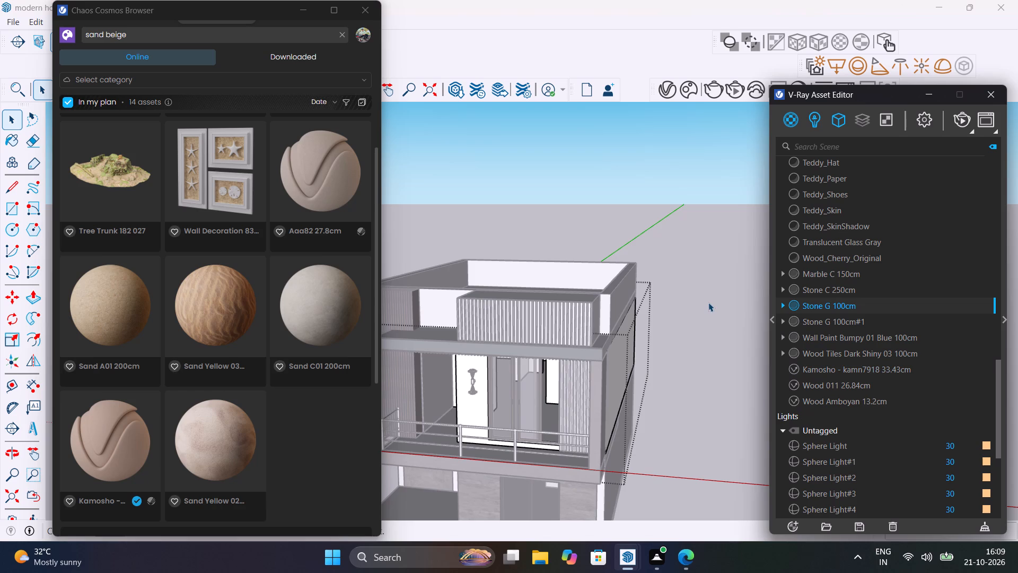
left_click(700, 305)
Open the ground-floor wall group and apply the Kamosho - kamn7918 33.43cm material to the wall around the entrance door.
middle_click_drag(616, 342, 731, 242)
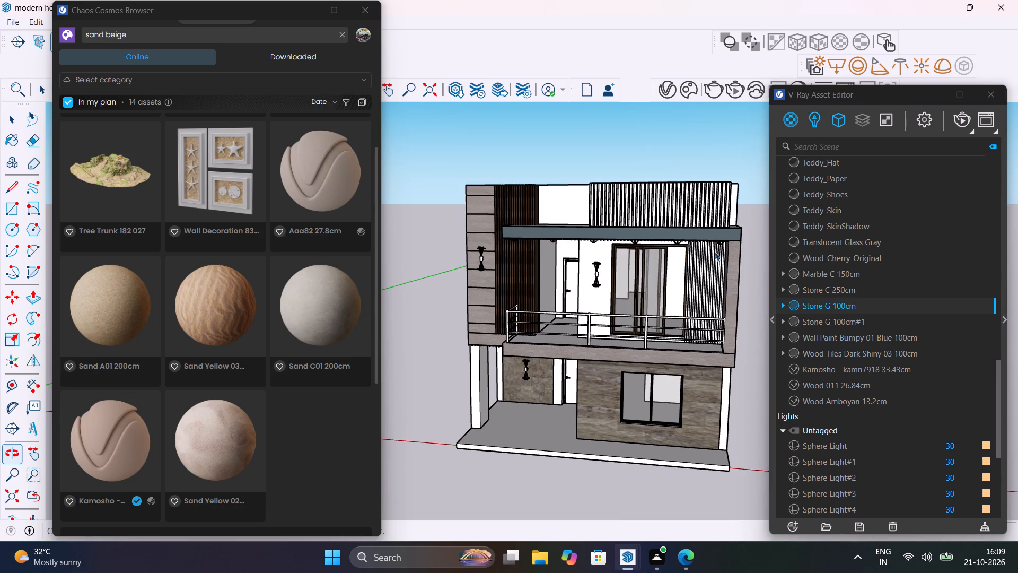
scroll(488, 383, "up", 1)
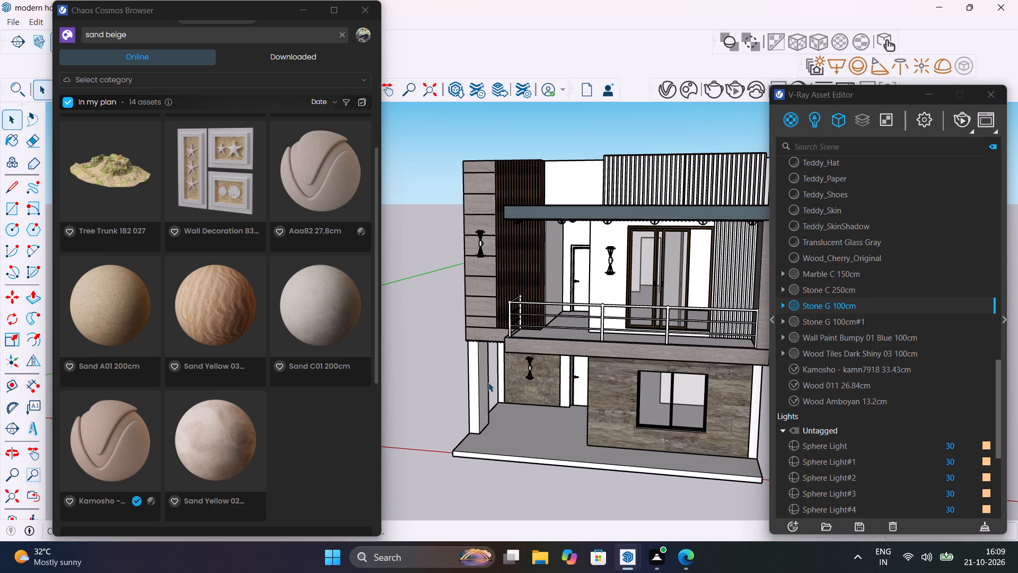
scroll(488, 383, "up", 3)
middle_click_drag(490, 380, 573, 323)
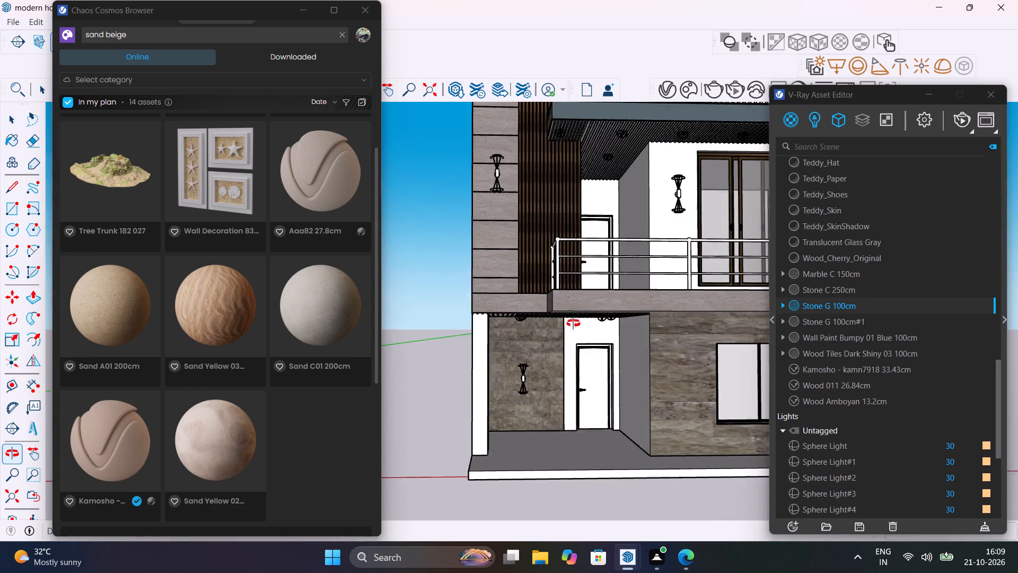
middle_click_drag(573, 323, 593, 310)
scroll(596, 335, "up", 2)
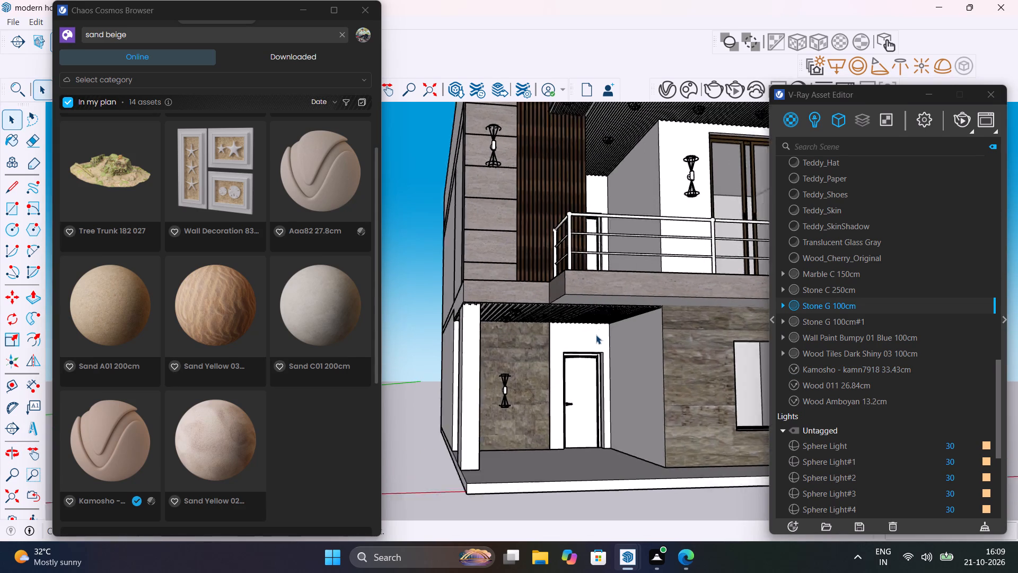
scroll(596, 335, "up", 8)
left_click(592, 337)
double_click(592, 337)
left_click(592, 337)
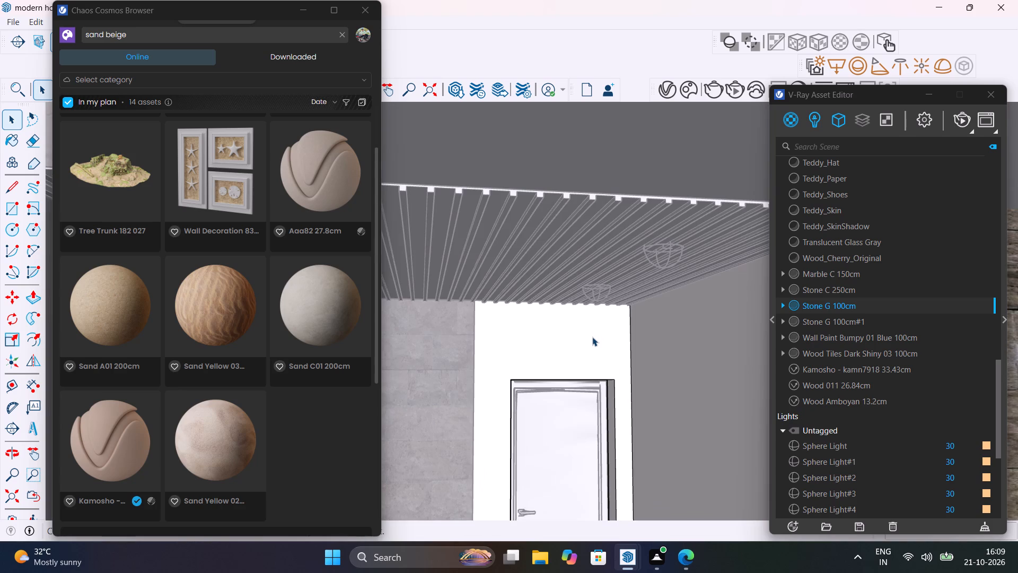
left_click(592, 337)
left_click(580, 342)
double_click(574, 343)
left_click(574, 343)
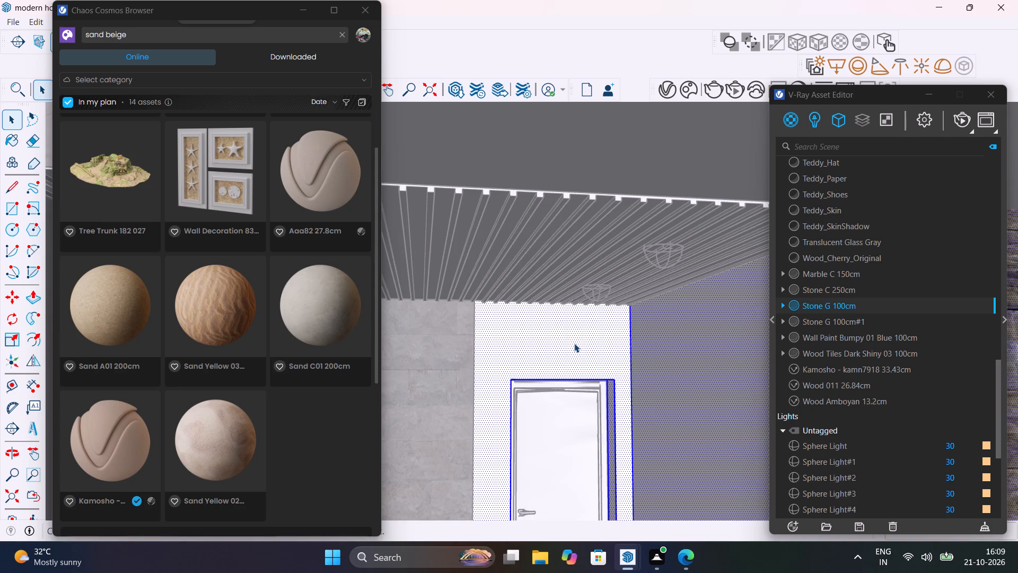
middle_click_drag(581, 345, 549, 362)
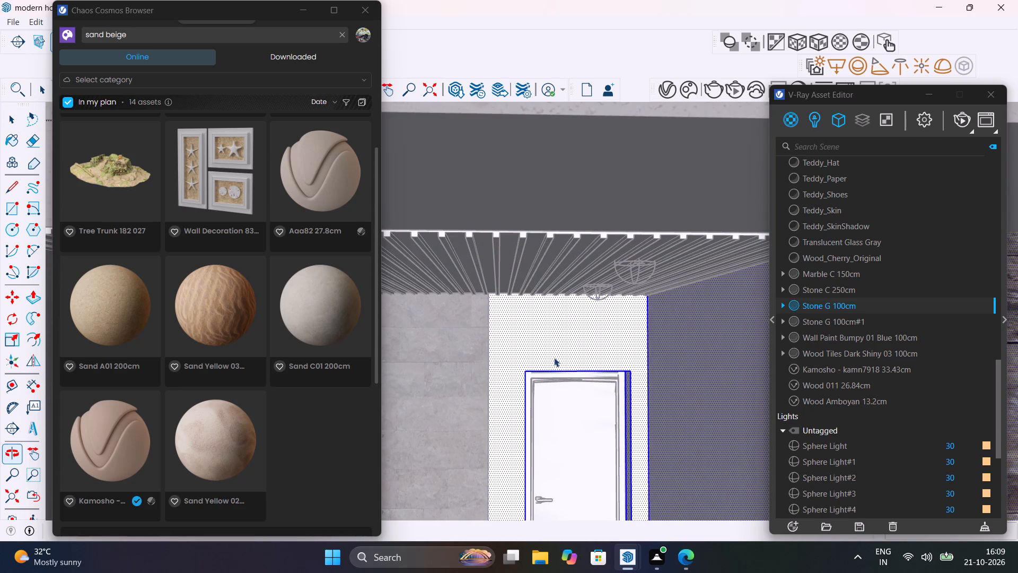
left_click(561, 351)
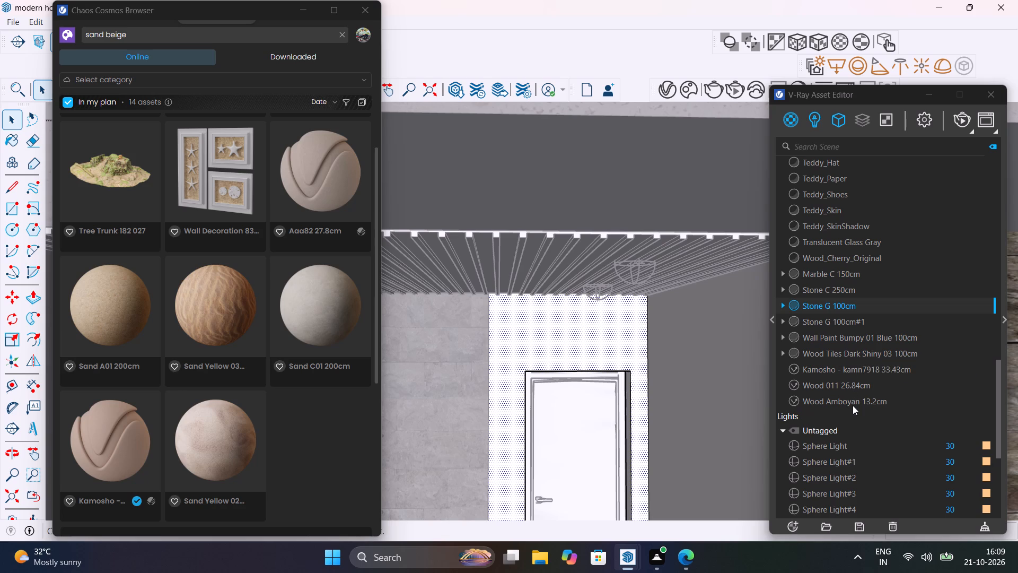
left_click(866, 368)
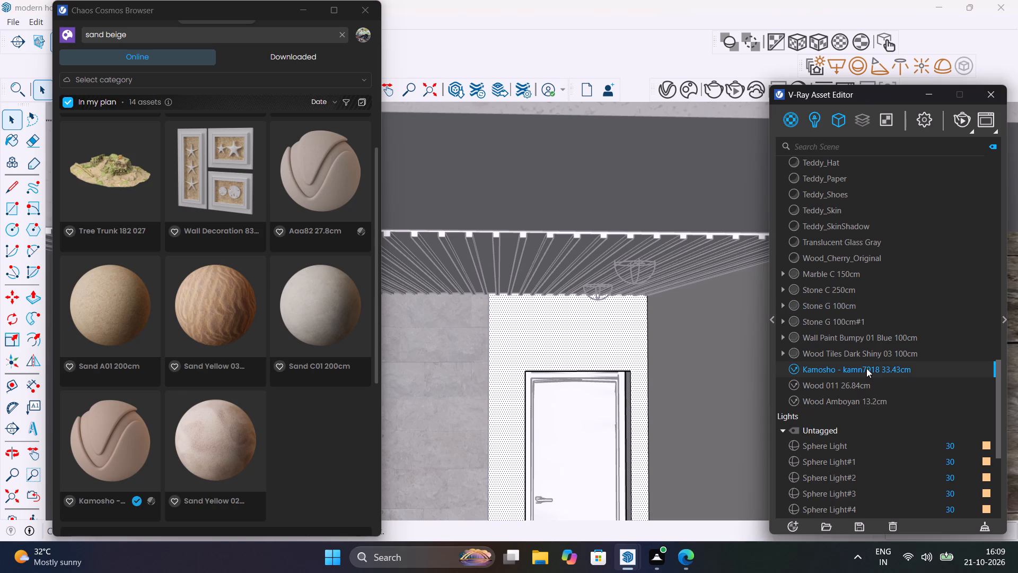
right_click(866, 368)
left_click(921, 223)
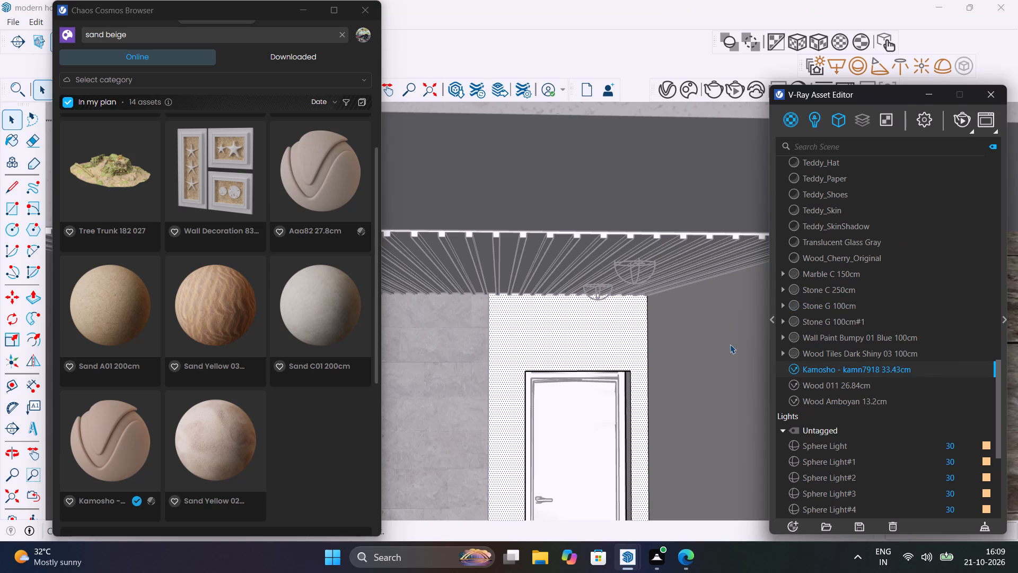
Apply the Kamosho - kamn7918 33.43cm material to the side wall beside the ground-floor entrance door, and leave the group.
left_click(733, 344)
right_click(820, 368)
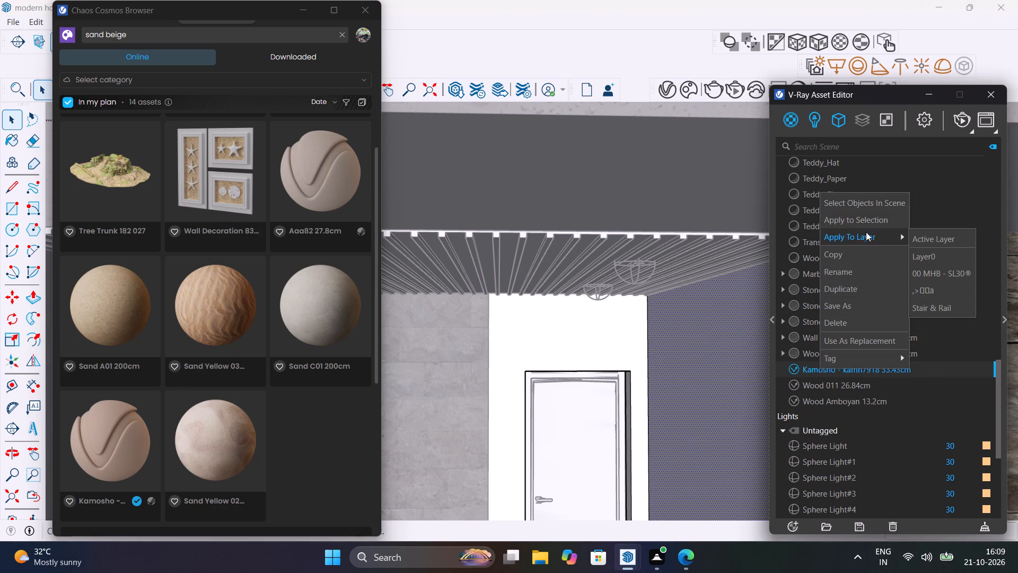
left_click(866, 227)
scroll(657, 328, "down", 12)
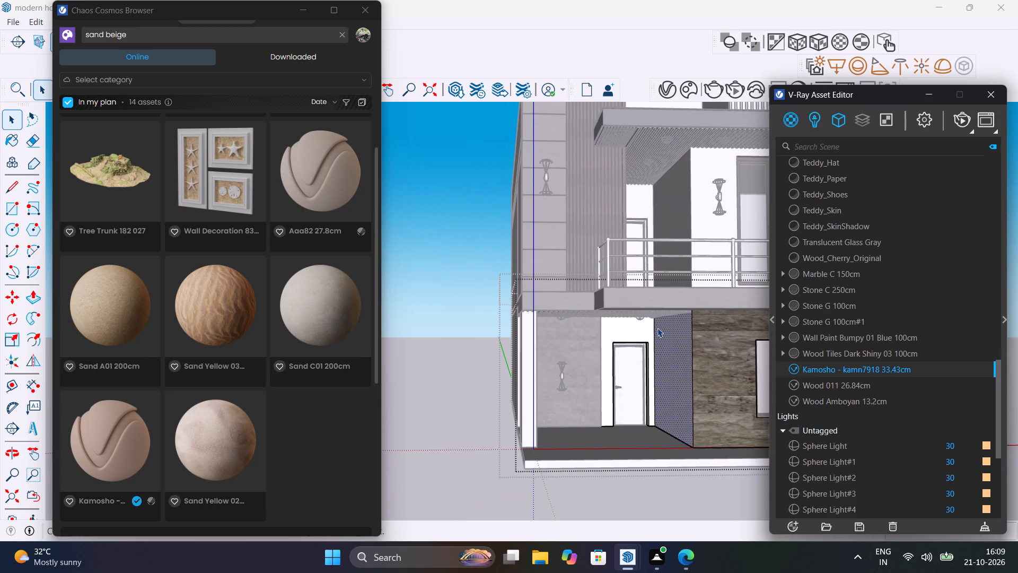
left_click(442, 355)
scroll(534, 388, "up", 4)
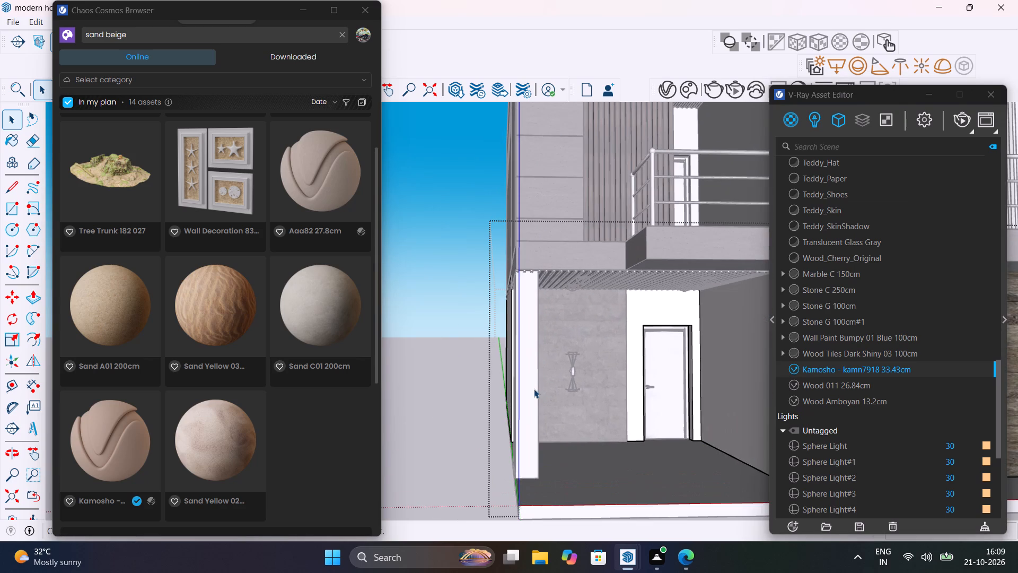
scroll(537, 387, "up", 1)
middle_click_drag(484, 349, 389, 370)
scroll(542, 363, "down", 10)
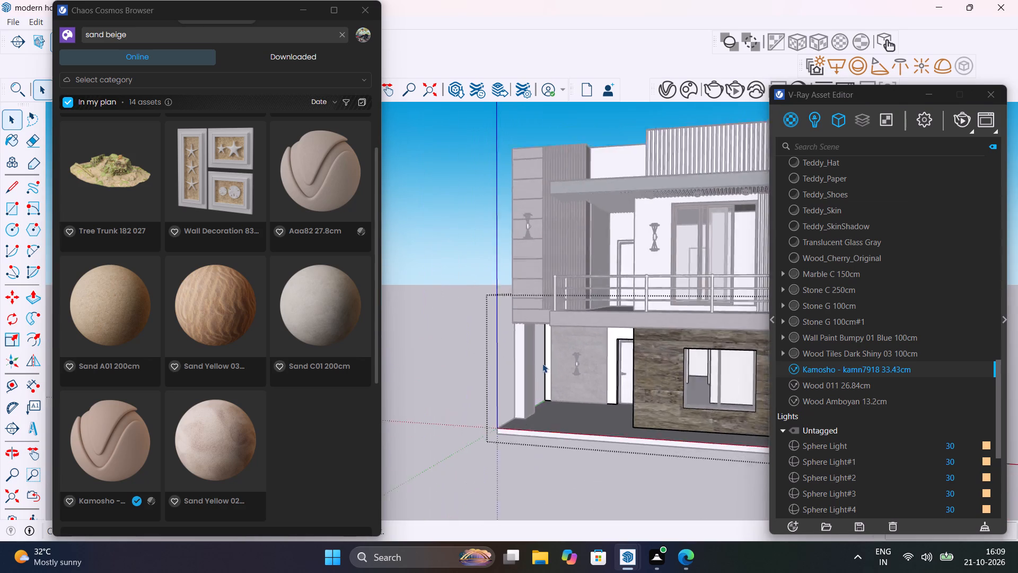
scroll(542, 363, "down", 3)
middle_click_drag(566, 374, 627, 377)
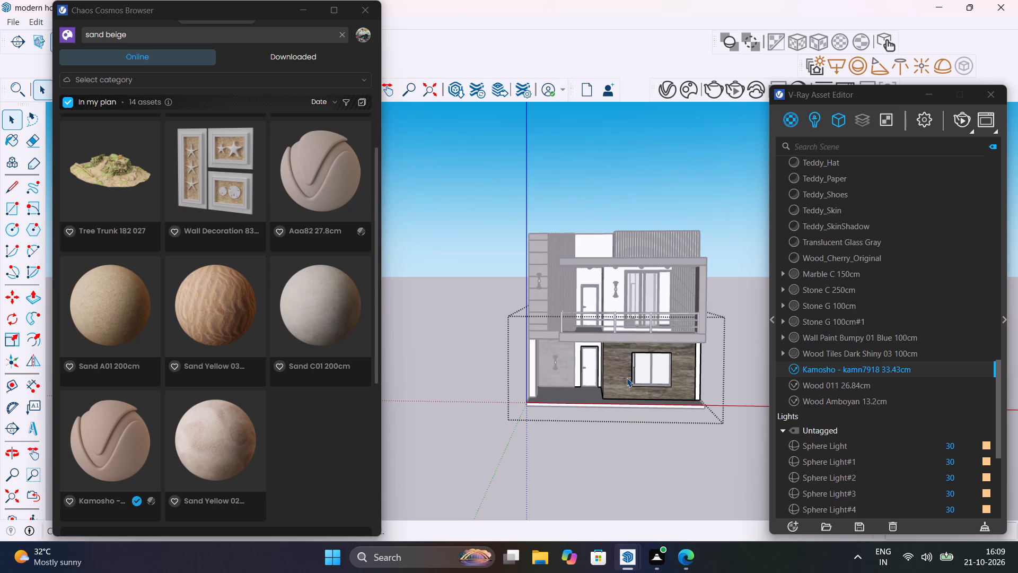
scroll(532, 384, "up", 5)
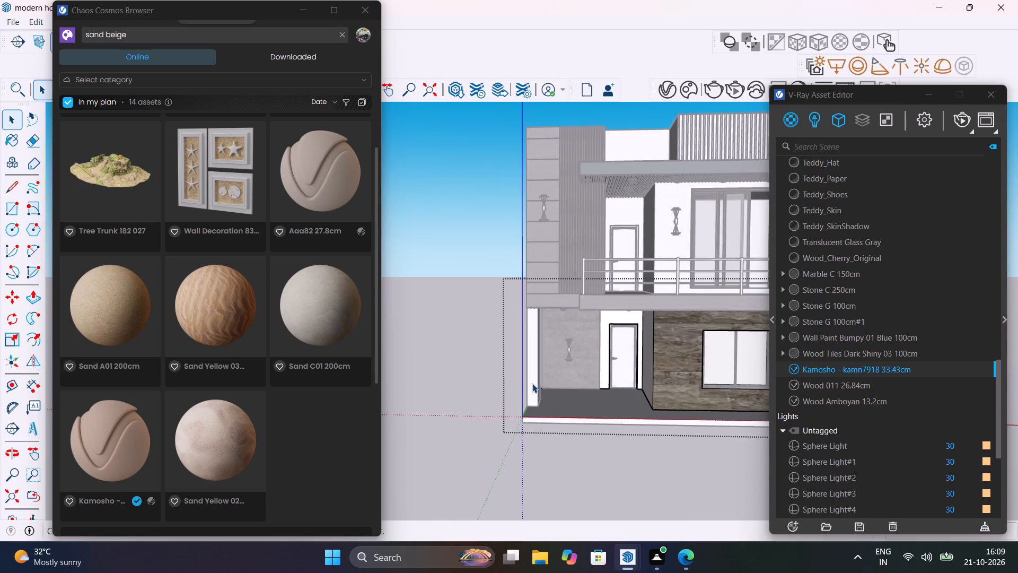
left_click(419, 374)
Apply the Kamosho - kamn7918 33.43cm material to the wide side face of the ground-floor porch's front corner column.
scroll(524, 364, "up", 9)
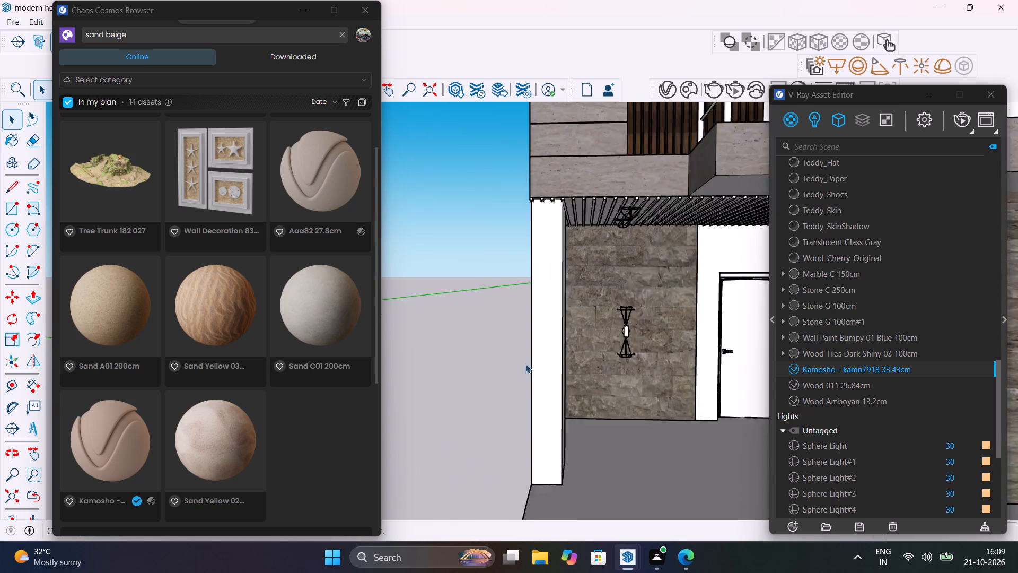
scroll(525, 364, "up", 1)
middle_click_drag(549, 355, 424, 352)
left_click(470, 353)
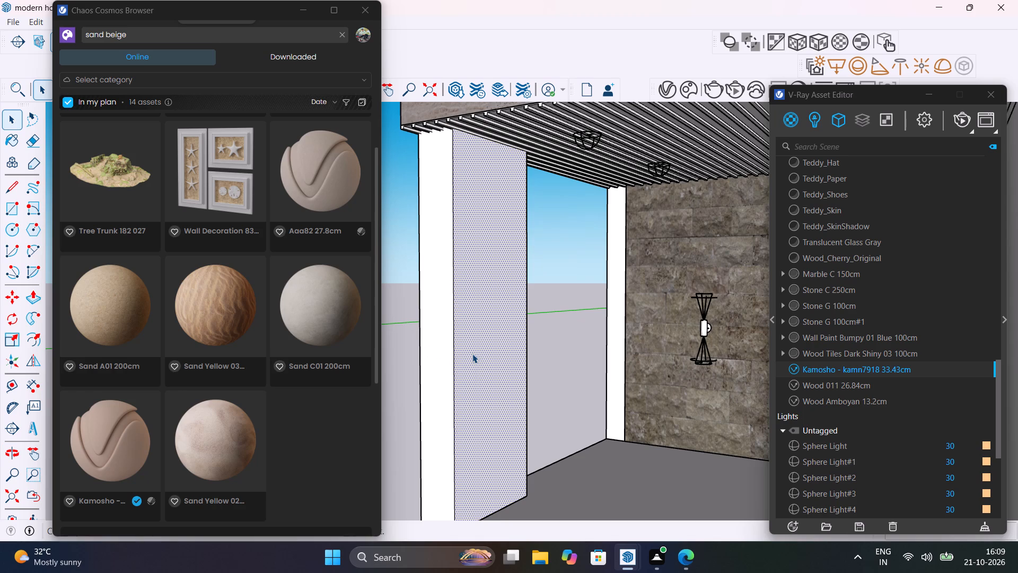
double_click(472, 354)
left_click(472, 354)
scroll(472, 354, "down", 12)
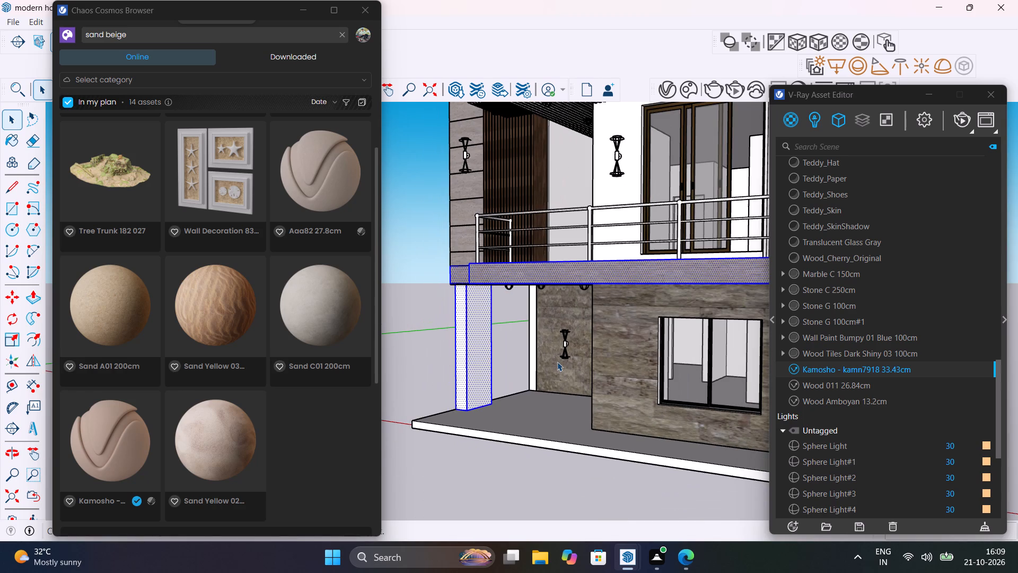
left_click(437, 357)
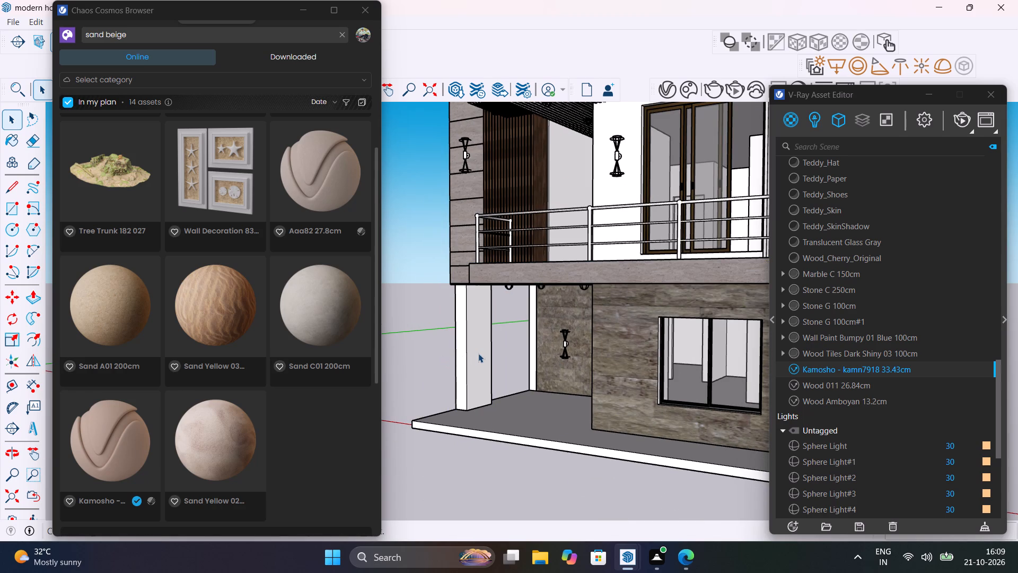
left_click(478, 353)
scroll(478, 353, "up", 9)
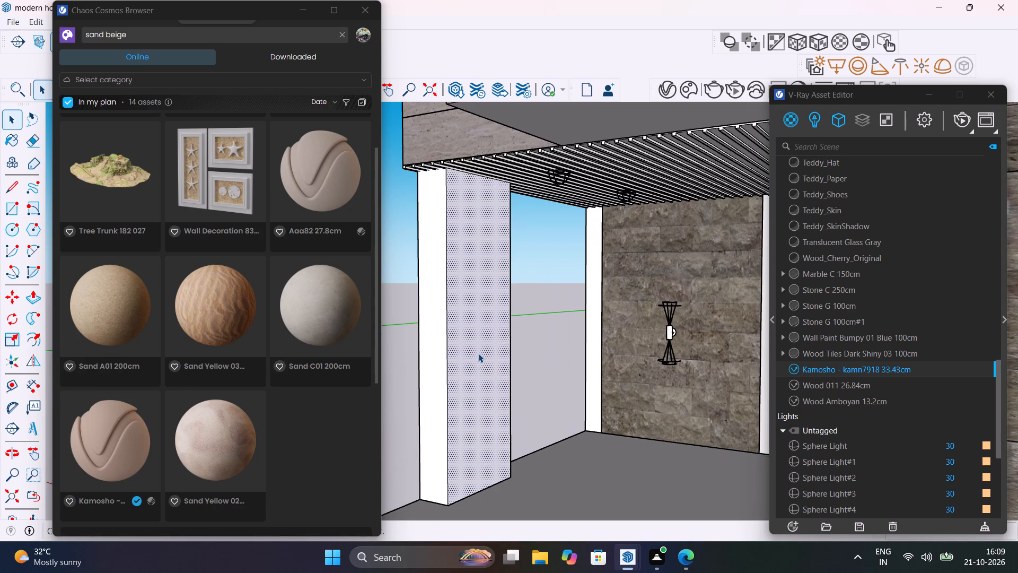
right_click(818, 374)
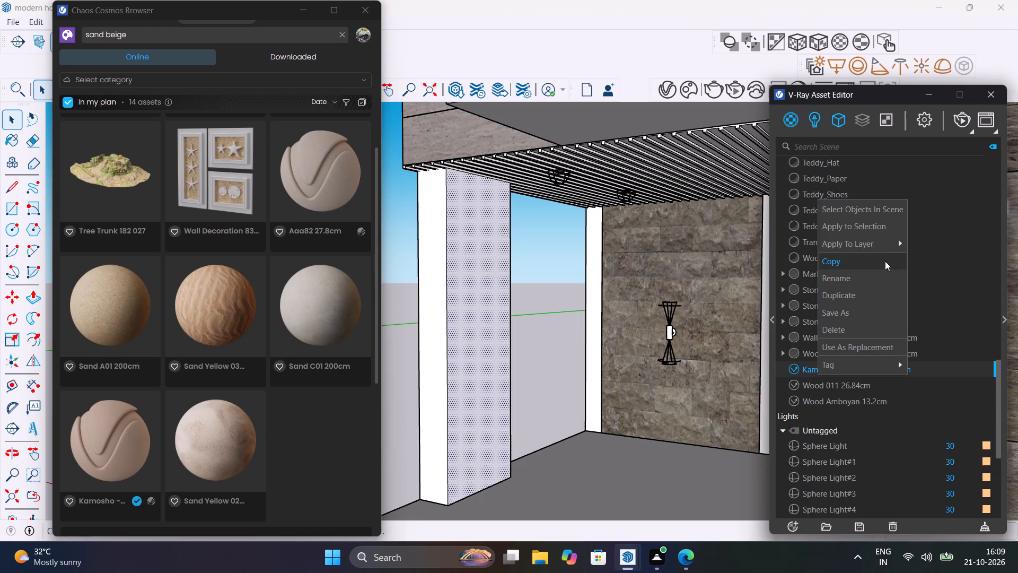
left_click(890, 232)
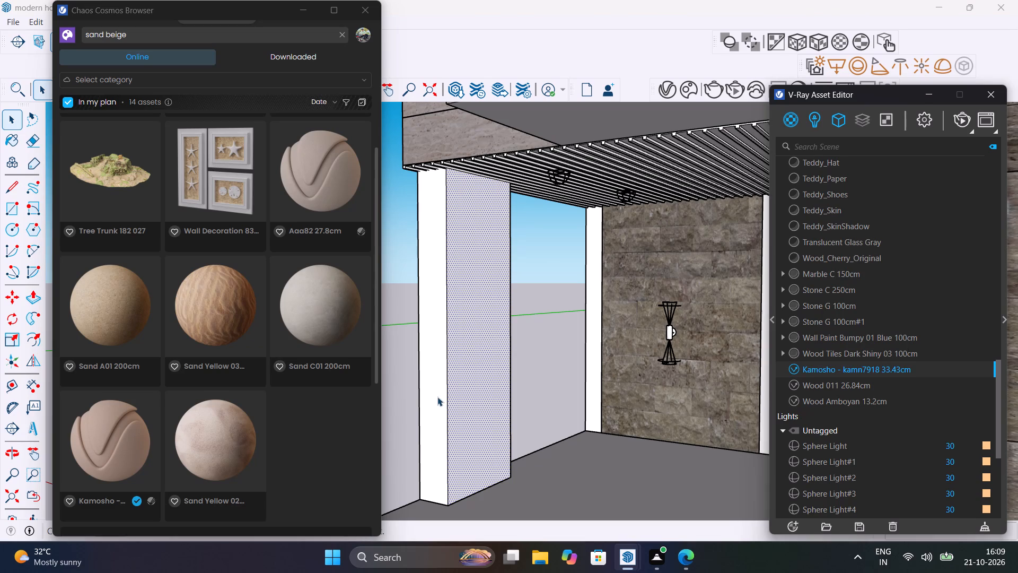
Apply the Kamosho - kamn7918 33.43cm material to the front, outer and rear faces of the ground-floor porch's front corner column.
left_click(437, 397)
right_click(820, 369)
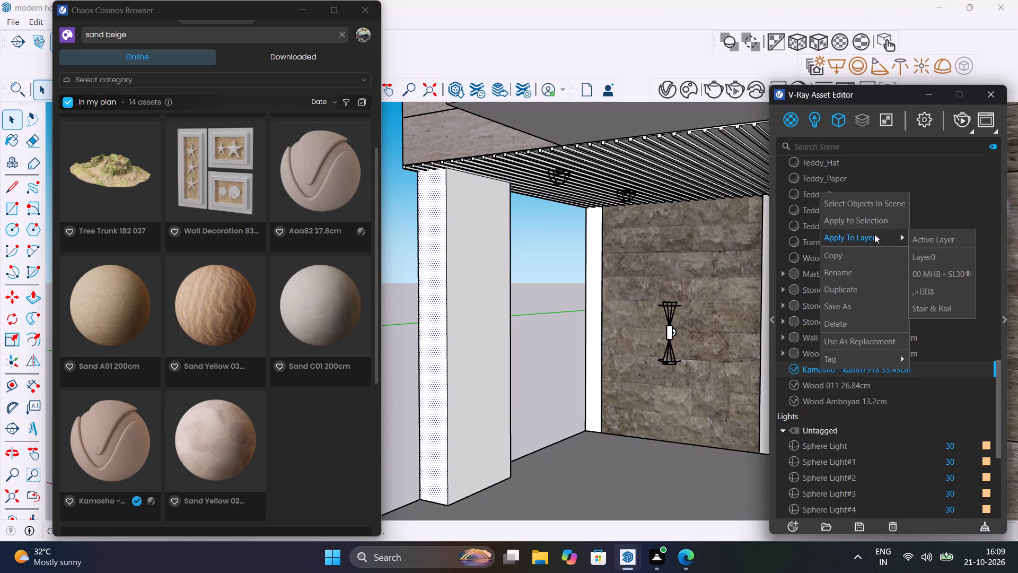
left_click(874, 226)
middle_click_drag(598, 310, 815, 318)
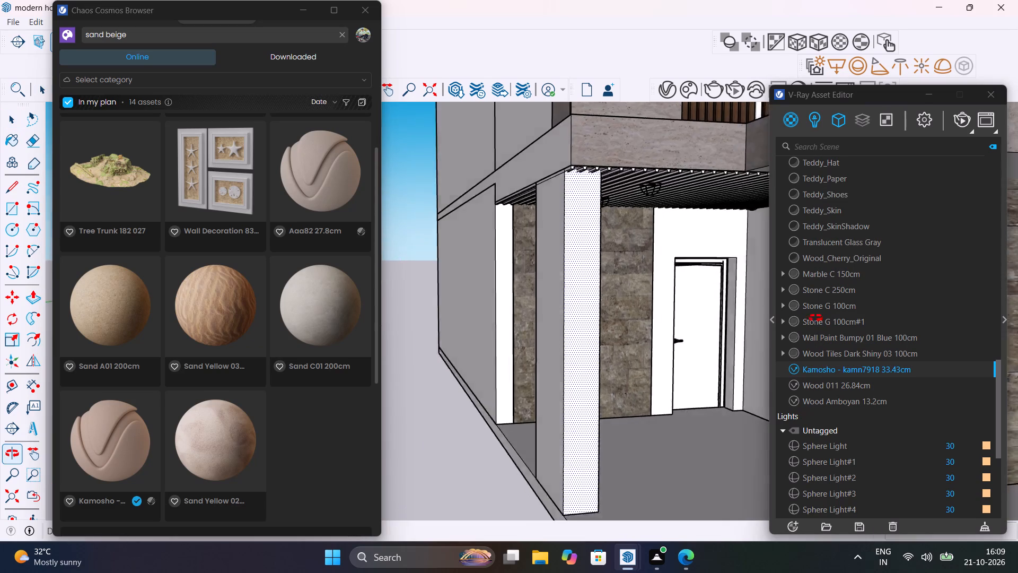
middle_click_drag(815, 318, 888, 340)
left_click(600, 342)
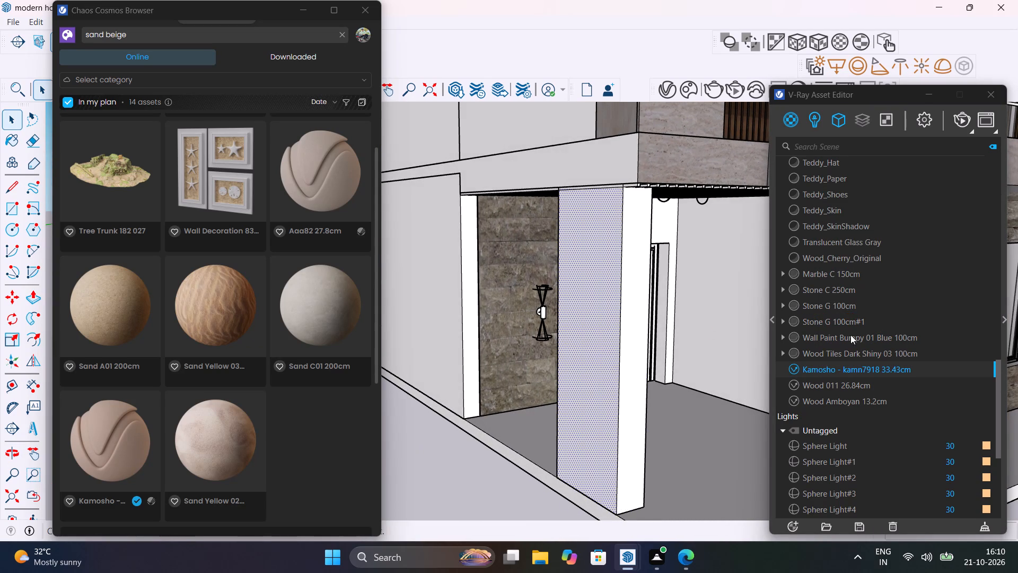
right_click(863, 368)
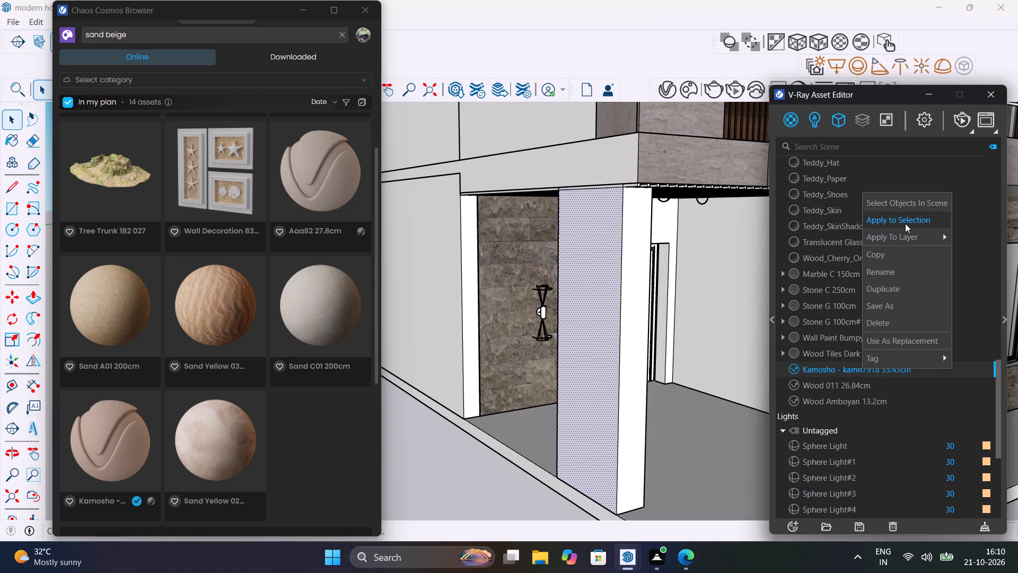
left_click(905, 223)
middle_click_drag(628, 391, 1001, 420)
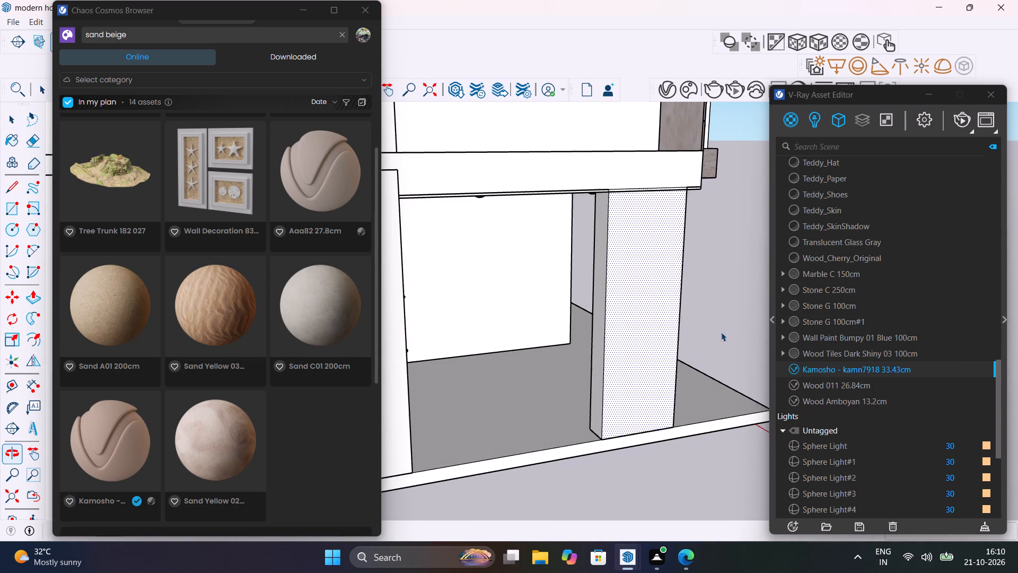
scroll(585, 312, "up", 5)
left_click(630, 339)
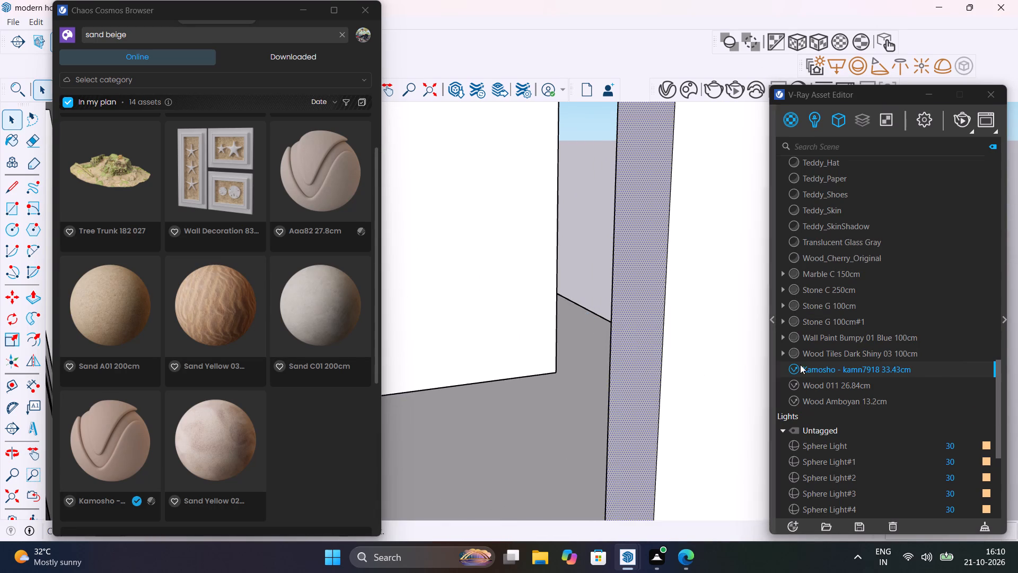
right_click(814, 368)
left_click(863, 224)
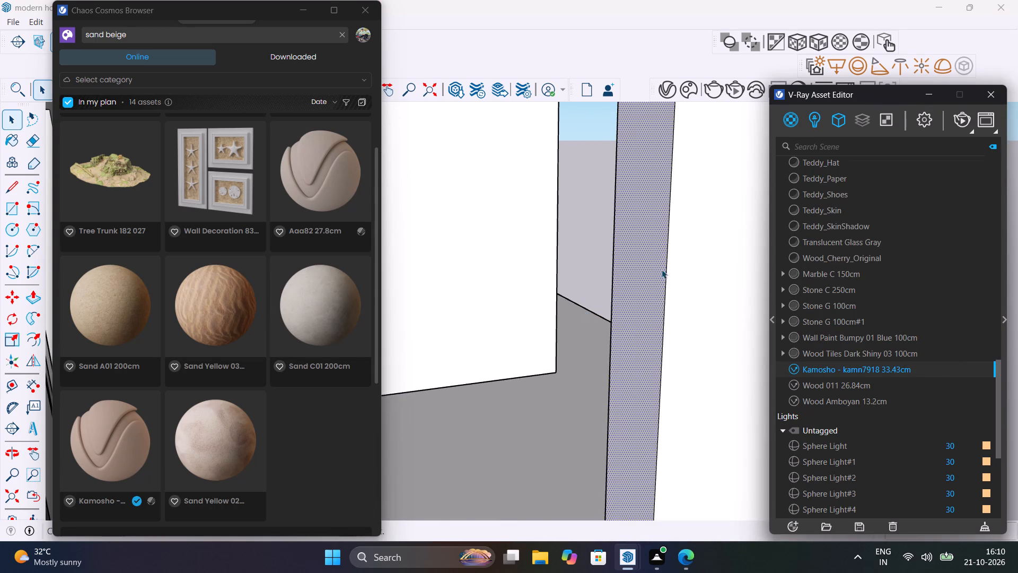
scroll(592, 318, "down", 14)
left_click(648, 307)
Inspect the house's side walls and front facade from several angles for surfaces that still need a finish.
middle_click_drag(655, 315, 518, 319)
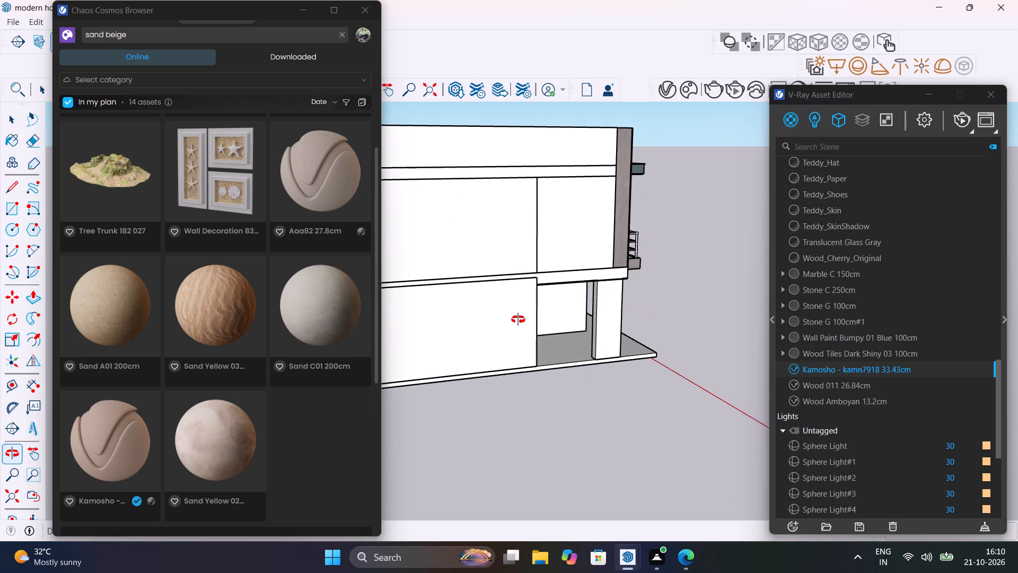
middle_click_drag(518, 319, 590, 327)
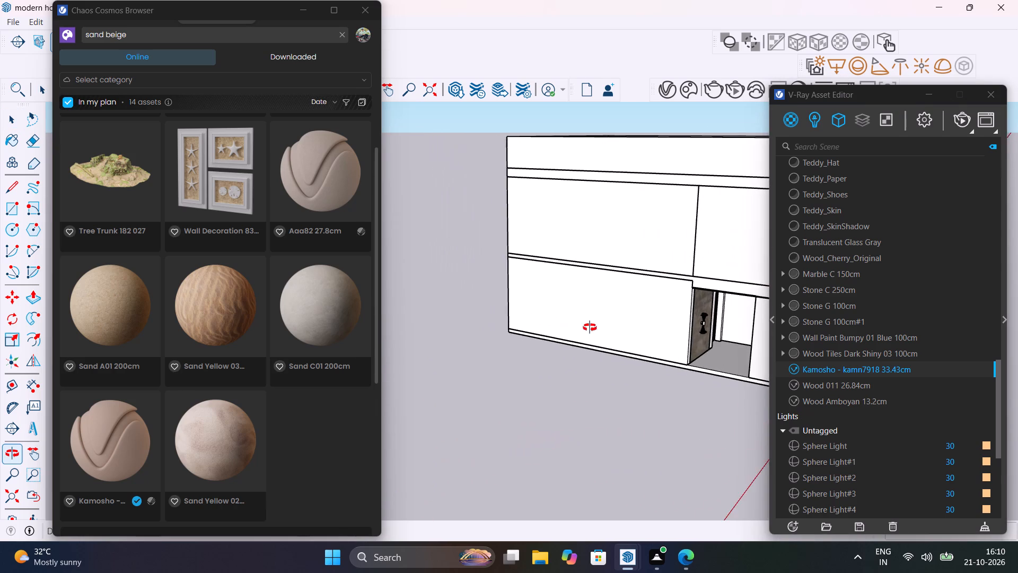
middle_click_drag(590, 327, 364, 279)
scroll(364, 279, "down", 1)
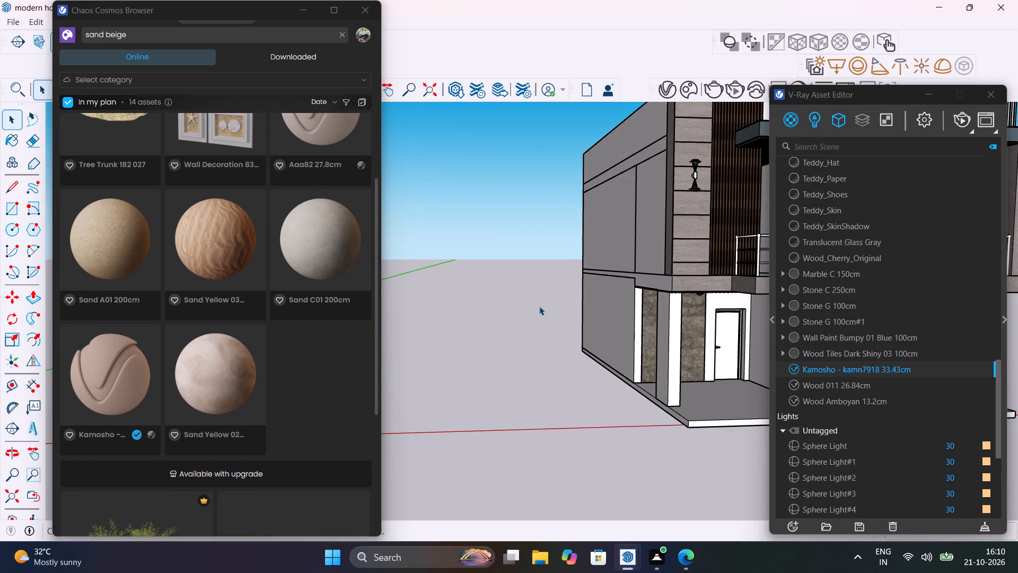
scroll(539, 306, "down", 8)
middle_click_drag(583, 324, 430, 312, "shift")
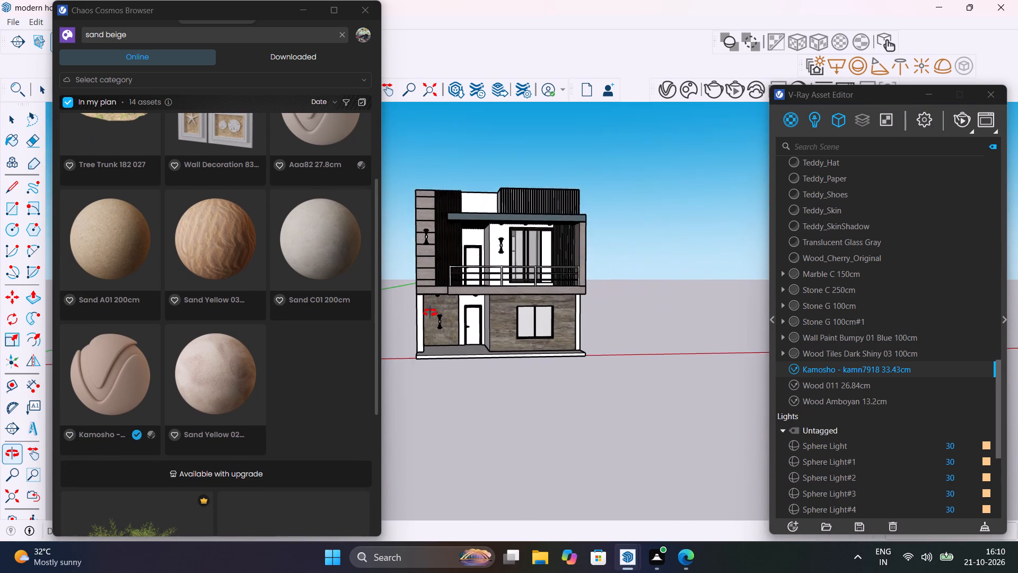
middle_click_drag(430, 312, 496, 318, "shift")
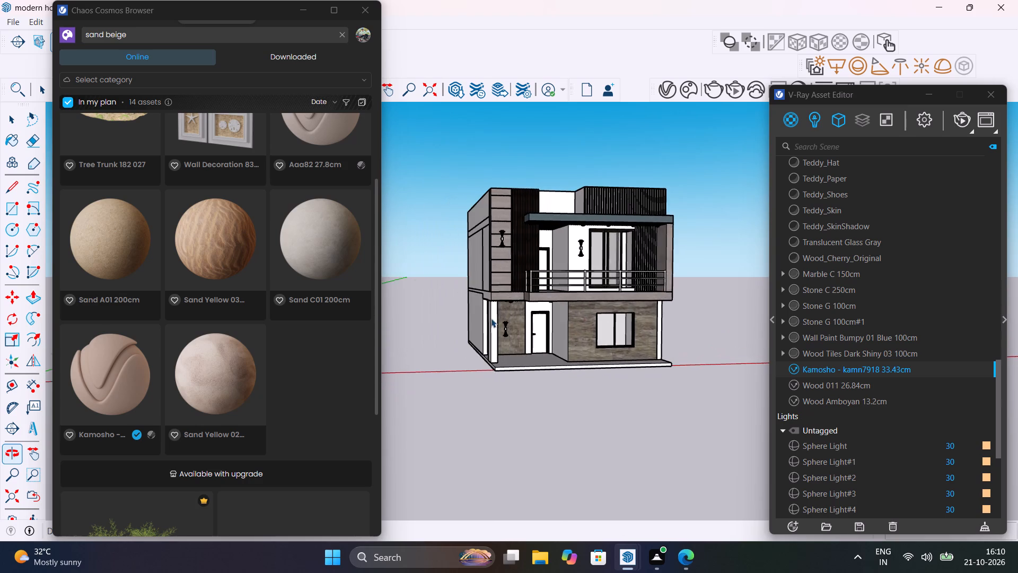
middle_click_drag(618, 333, 372, 409)
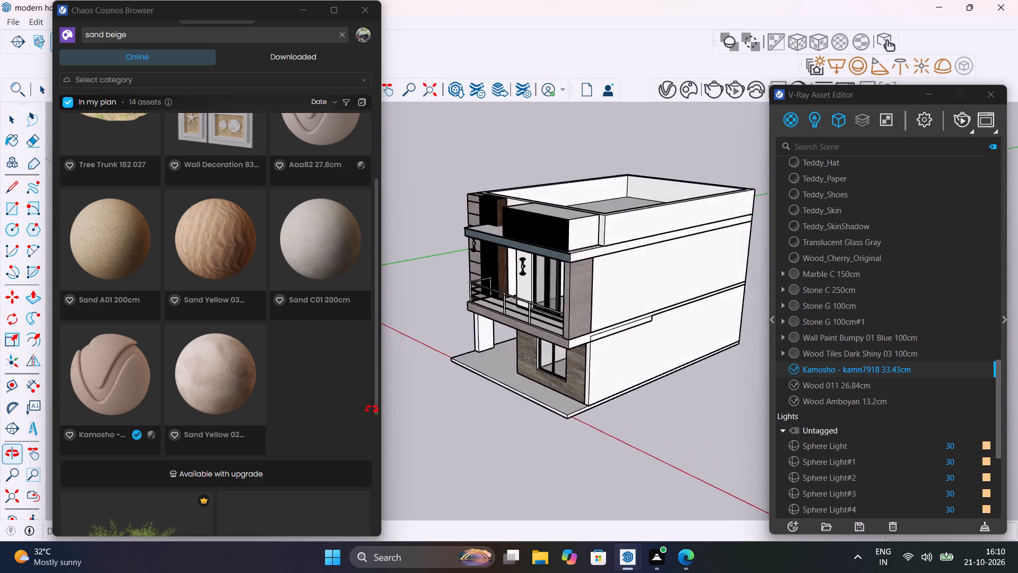
middle_click_drag(372, 409, 407, 337)
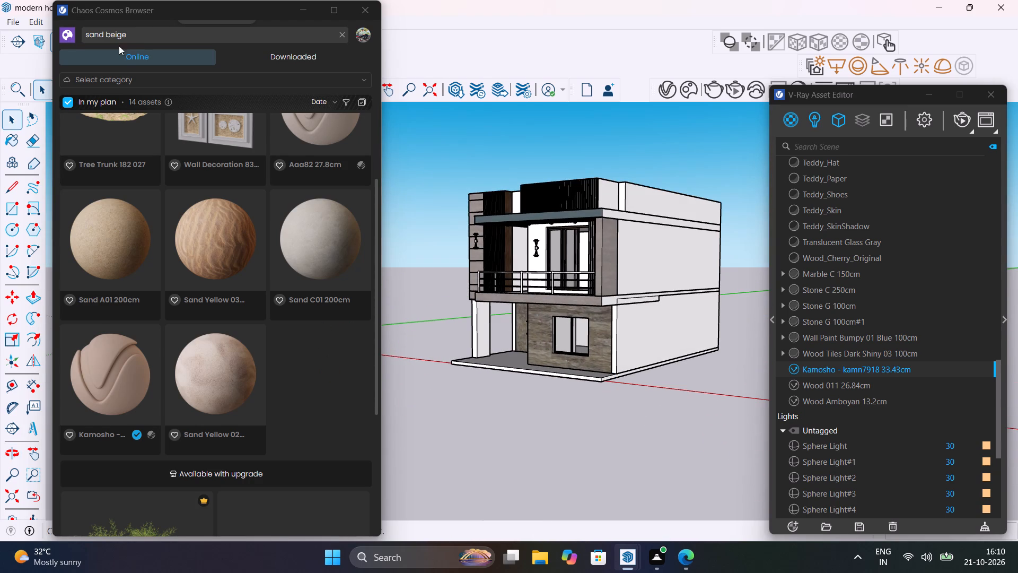
Search the Chaos Cosmos library for off white.
left_click(131, 39)
key("BackSpace")
key("BackSpace")
key("BackSpace")
key("BackSpace")
key("BackSpace")
key("BackSpace")
key("BackSpace")
key("BackSpace")
key("BackSpace")
key("BackSpace")
key("BackSpace")
key("BackSpace")
key("BackSpace")
key("BackSpace")
key("BackSpace")
key("BackSpace")
key("BackSpace")
key("BackSpace")
key("BackSpace")
key("BackSpace")
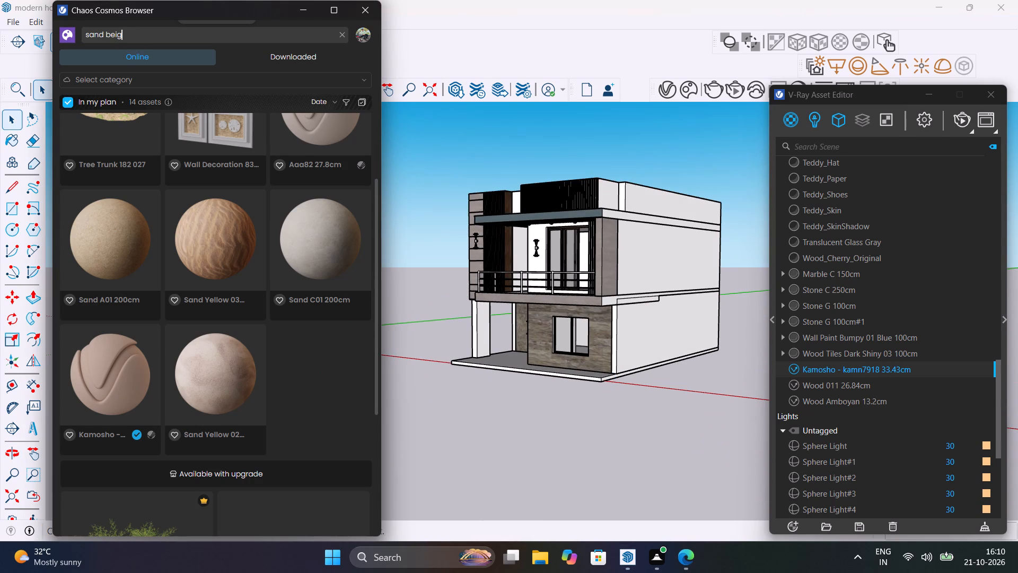
type("OFF WHITE")
key("Return")
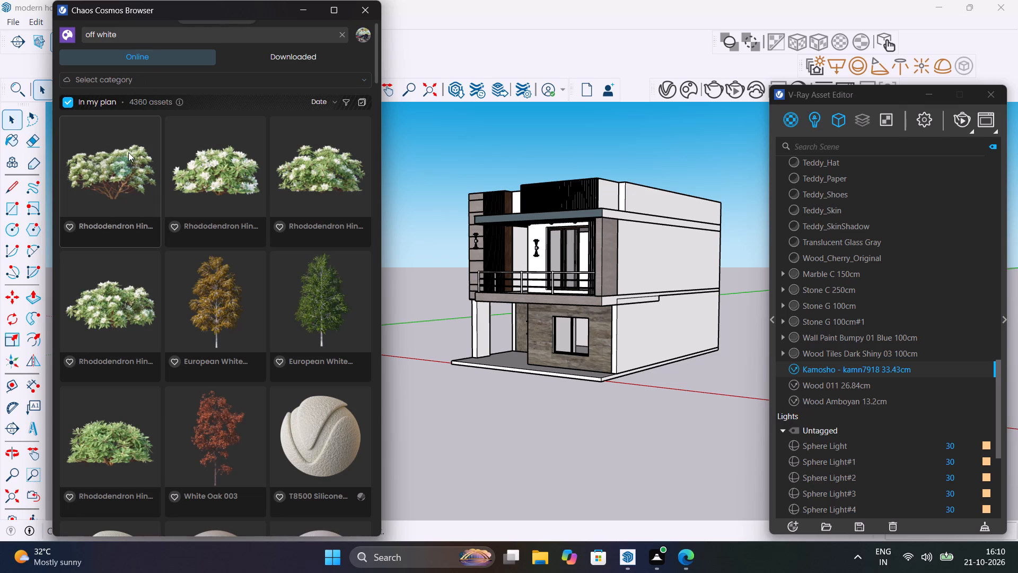
Look through the off white search results for a plain white material suited to the outer walls.
scroll(130, 154, "up", 3)
scroll(131, 154, "down", 4)
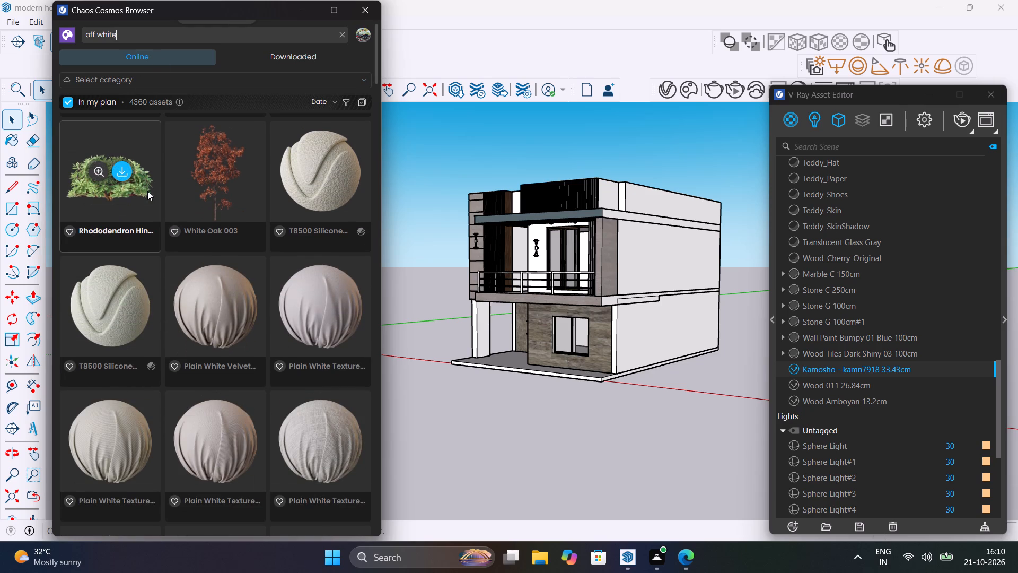
scroll(147, 191, "down", 3)
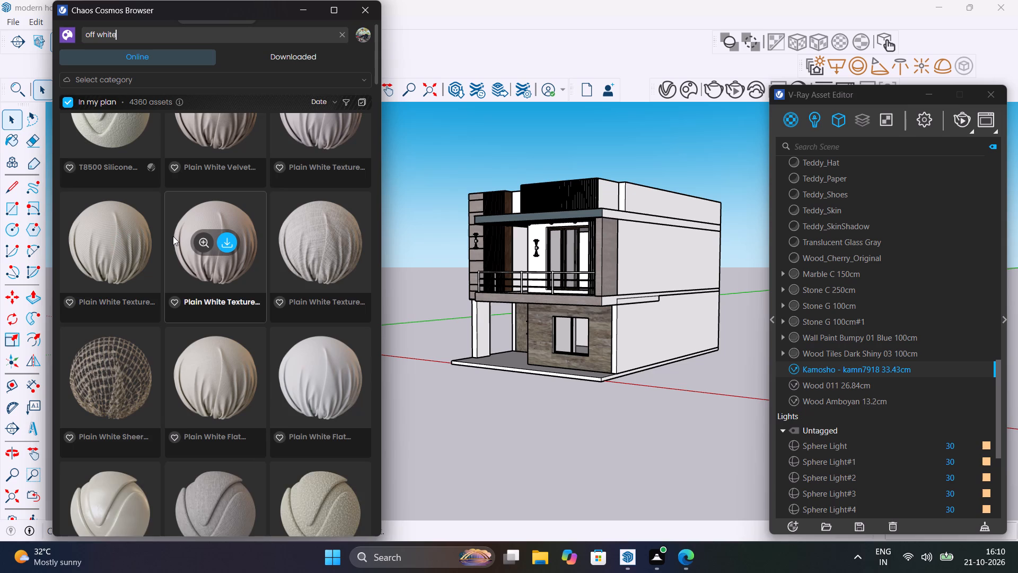
scroll(173, 236, "up", 1)
scroll(173, 236, "down", 1)
scroll(173, 236, "up", 2)
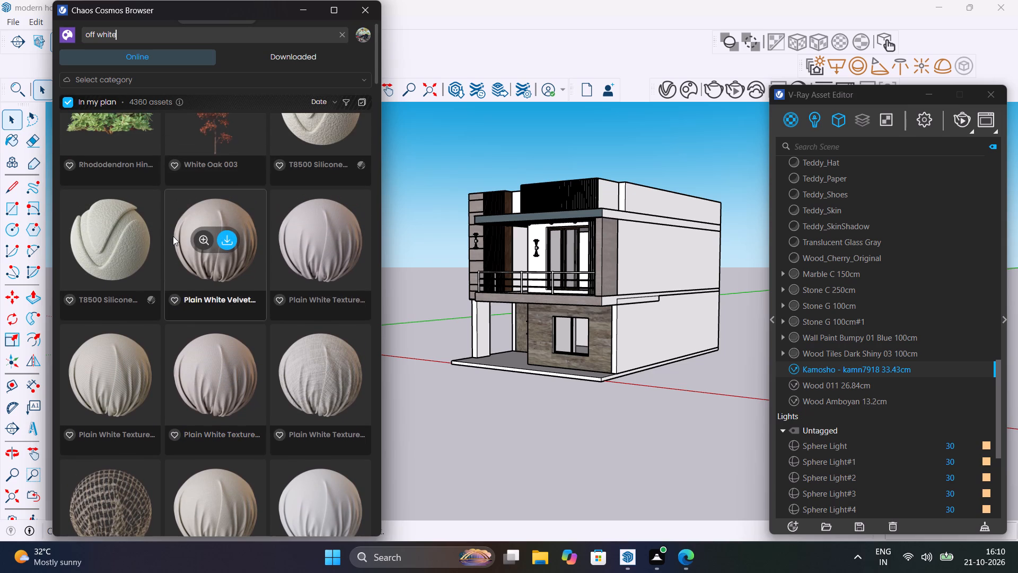
scroll(173, 236, "down", 1)
scroll(173, 236, "up", 1)
scroll(173, 236, "down", 6)
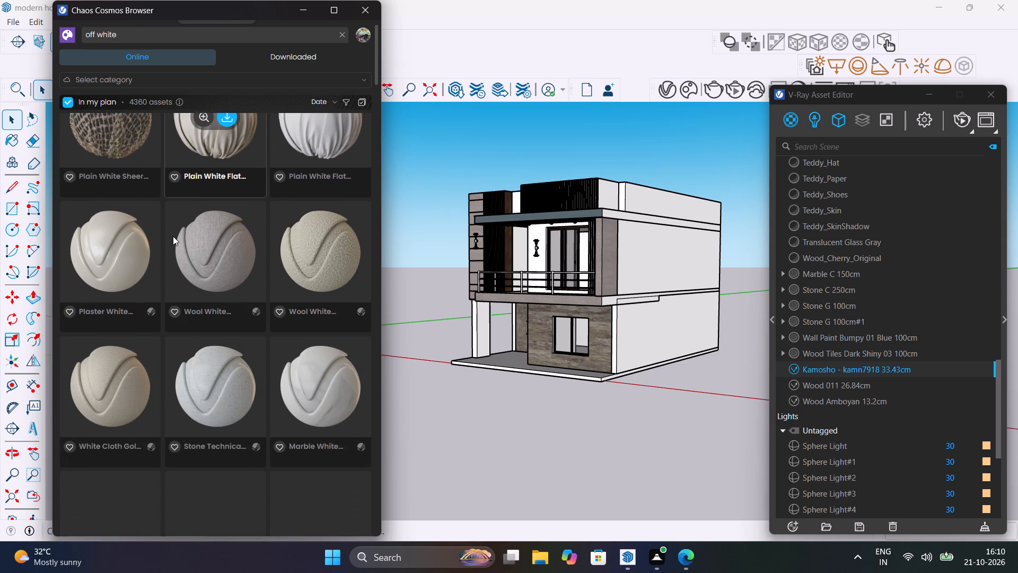
scroll(173, 236, "down", 2)
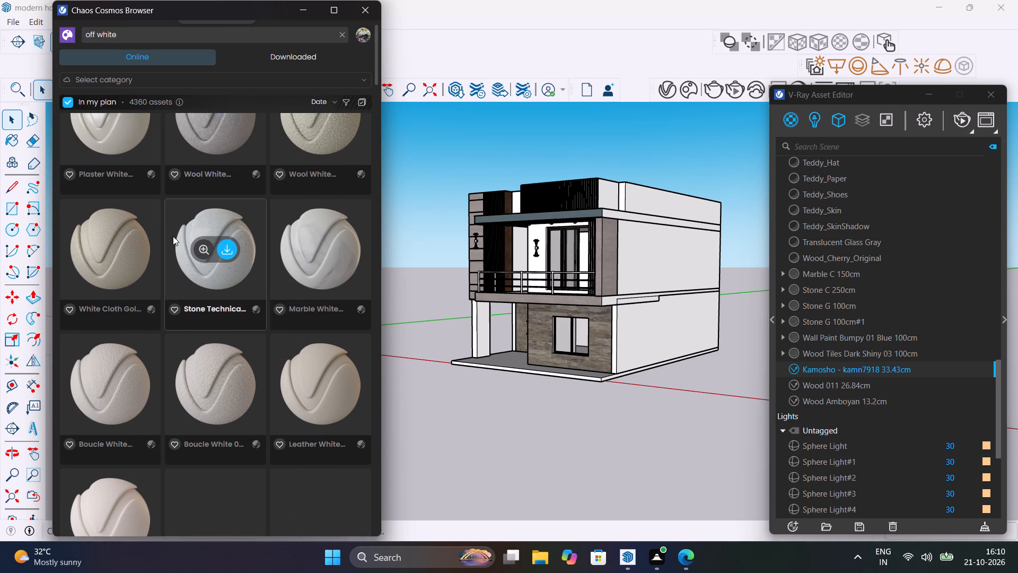
scroll(173, 236, "up", 2)
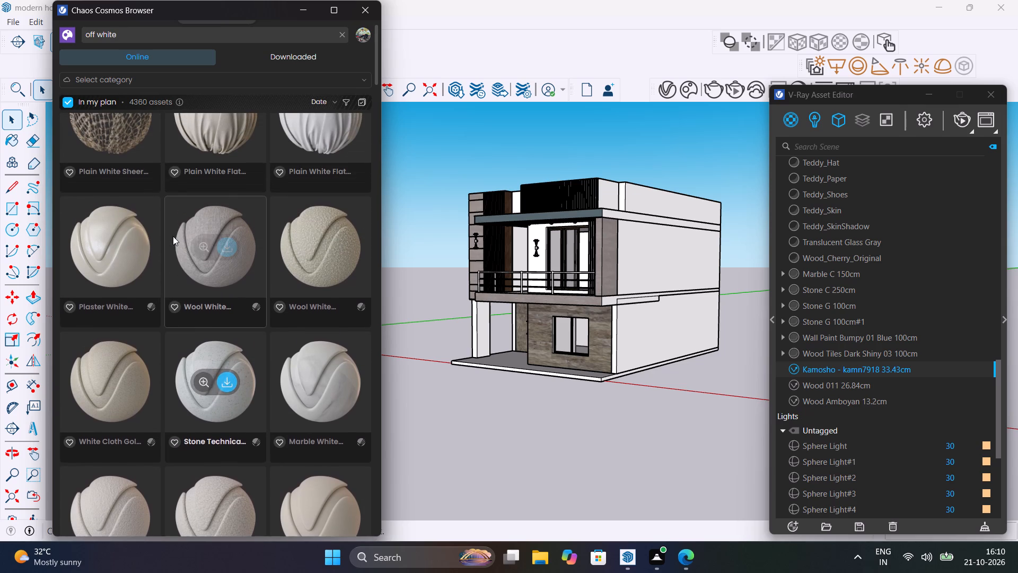
scroll(173, 236, "up", 1)
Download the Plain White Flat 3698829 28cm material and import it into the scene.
left_click(336, 177)
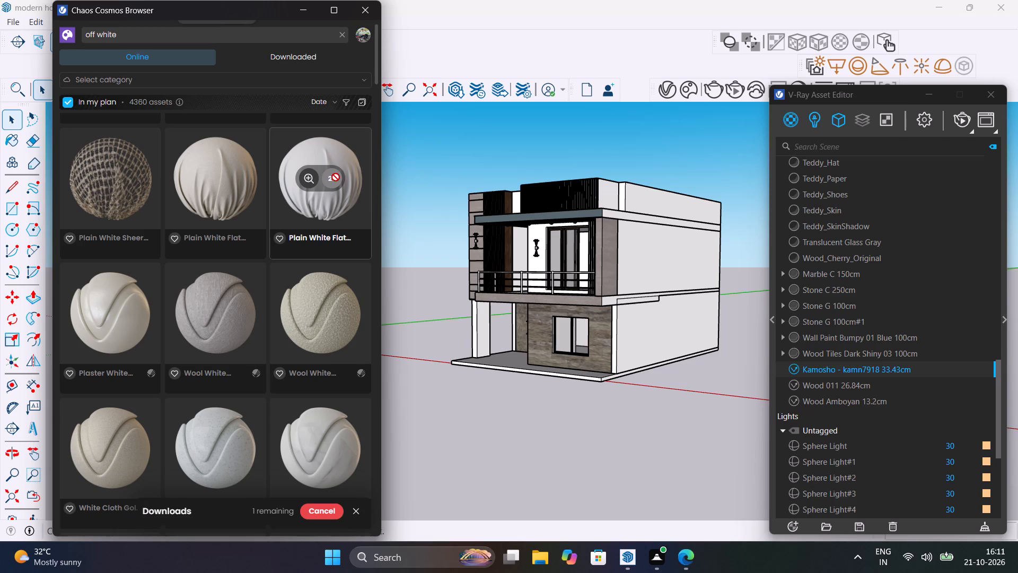
scroll(332, 386, "down", 1)
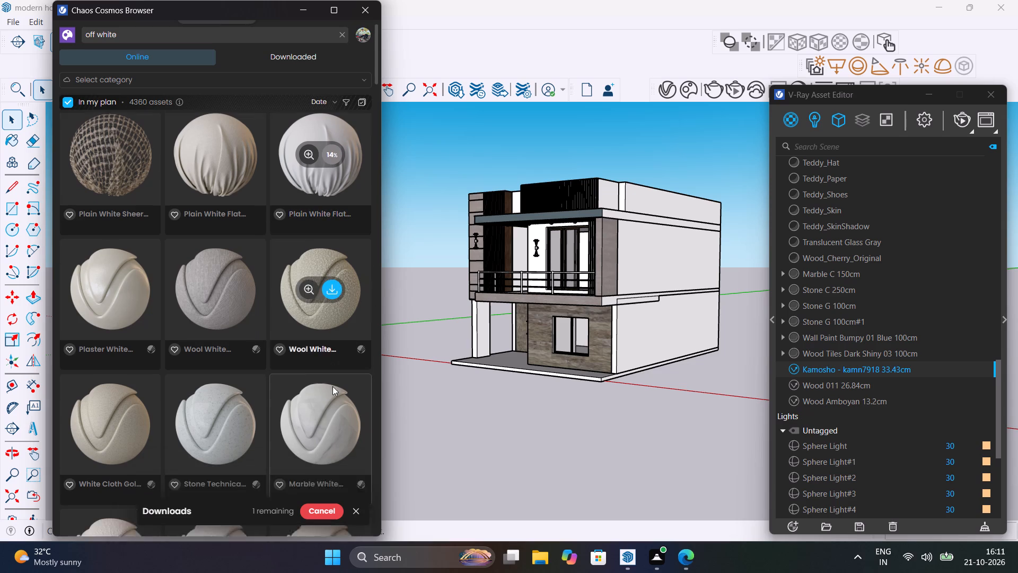
scroll(332, 386, "down", 1)
scroll(332, 386, "up", 2)
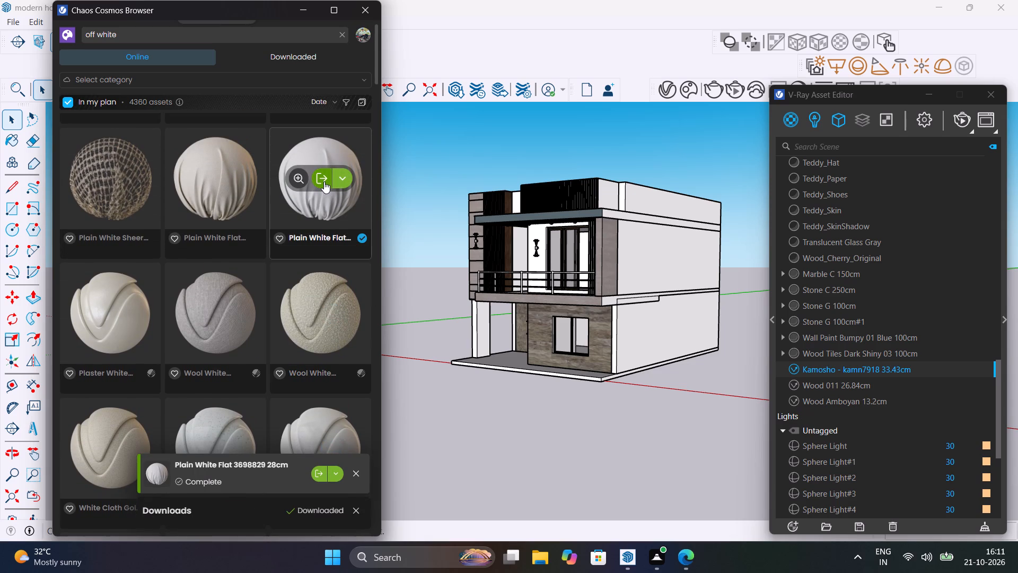
left_click(324, 181)
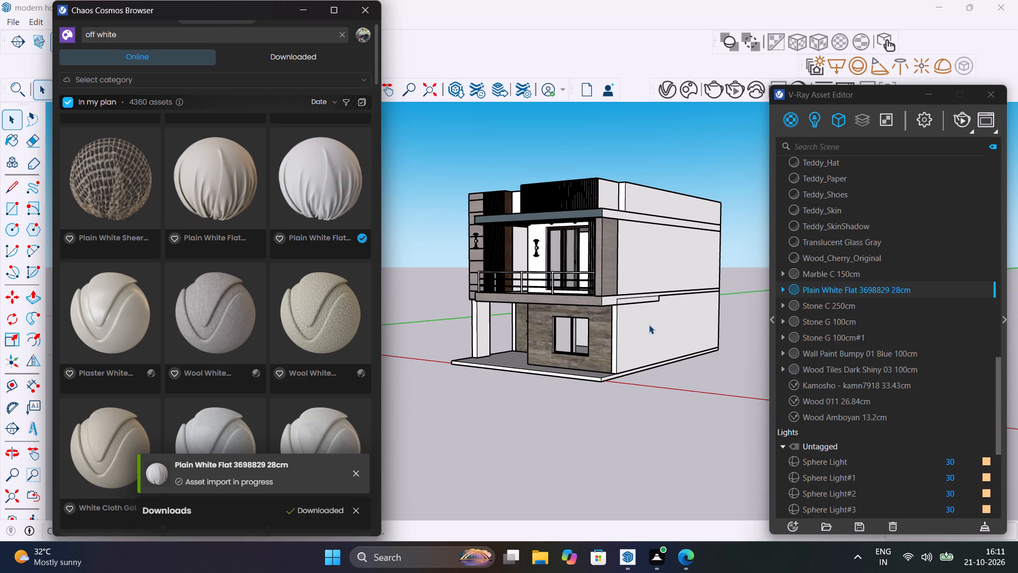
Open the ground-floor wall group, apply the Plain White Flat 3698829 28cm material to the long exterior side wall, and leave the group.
scroll(649, 325, "up", 4)
left_click(649, 325)
double_click(649, 325)
left_click(649, 325)
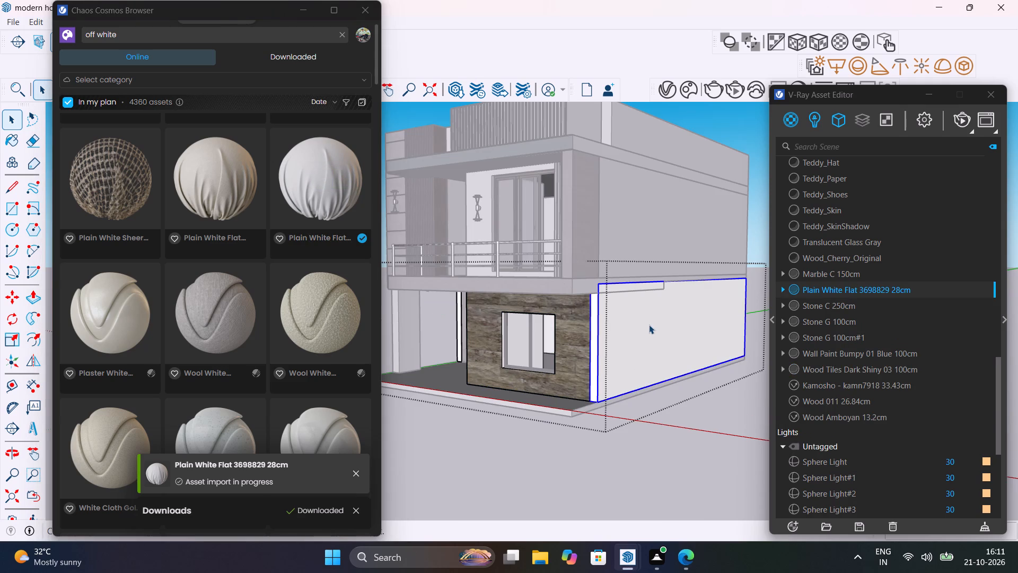
left_click(649, 325)
left_click(648, 331)
triple_click(648, 331)
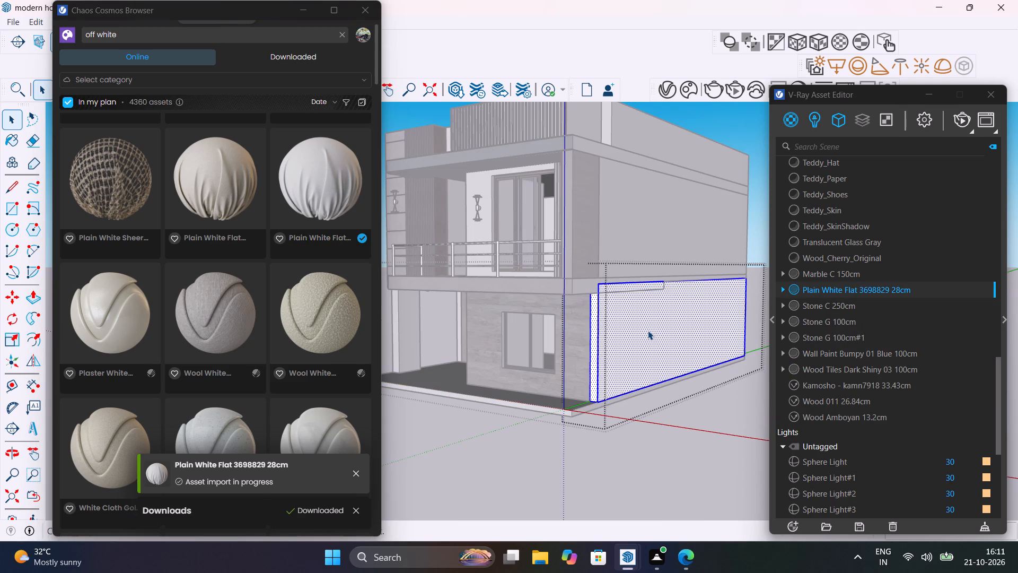
left_click(648, 331)
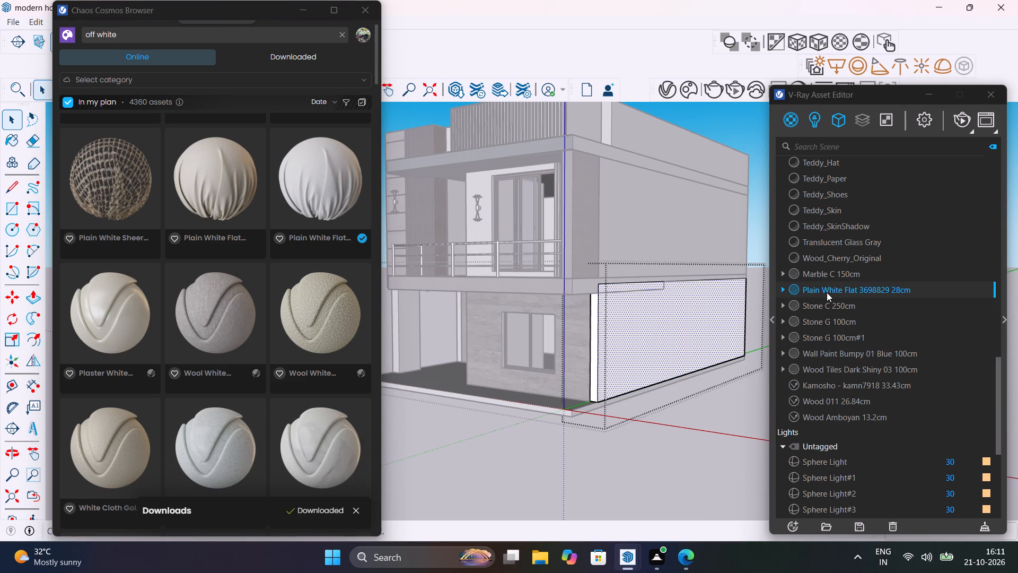
right_click(827, 292)
left_click(844, 317)
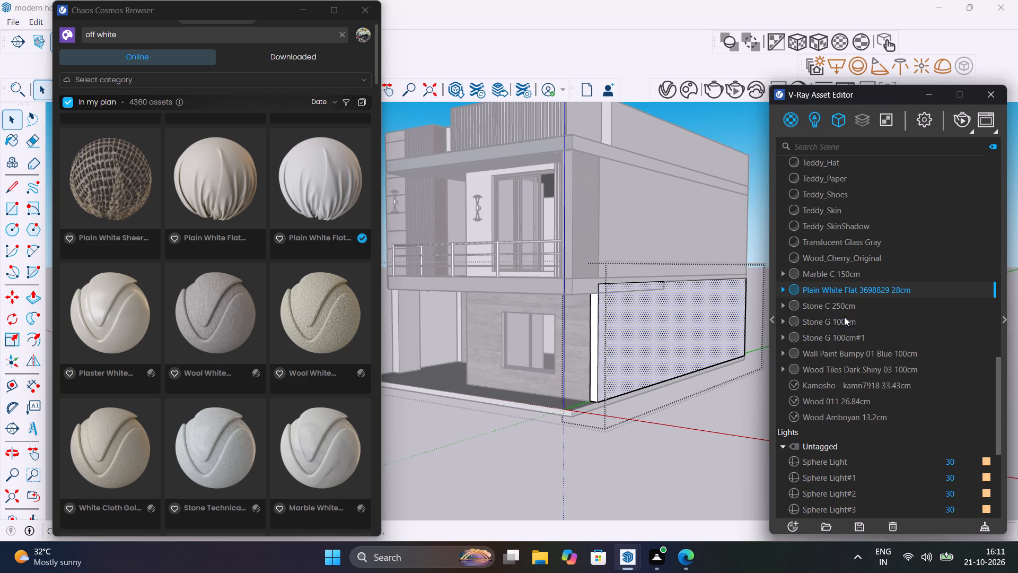
left_click(673, 243)
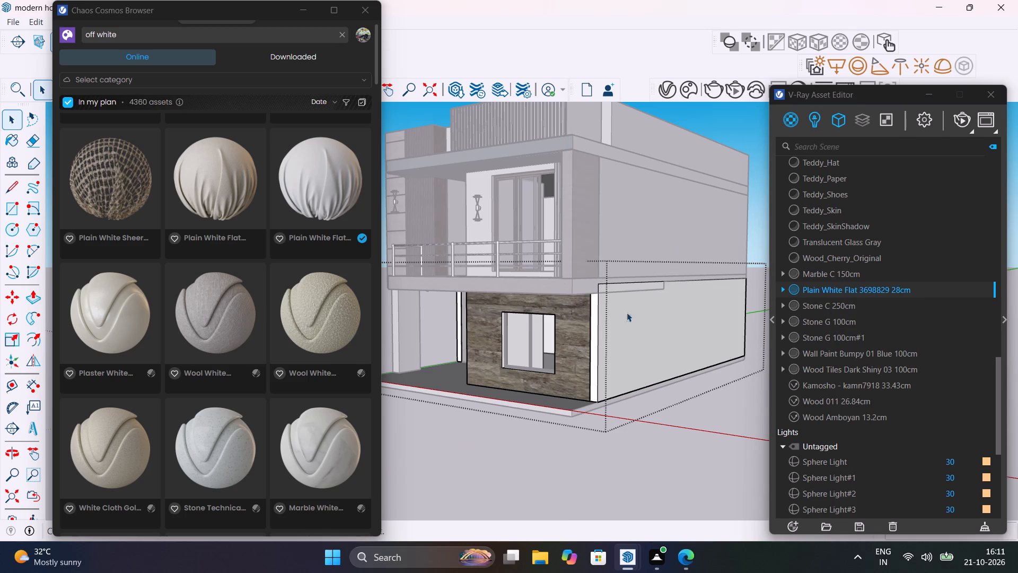
left_click(634, 227)
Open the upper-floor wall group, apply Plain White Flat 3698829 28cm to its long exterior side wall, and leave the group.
double_click(637, 228)
left_click(637, 228)
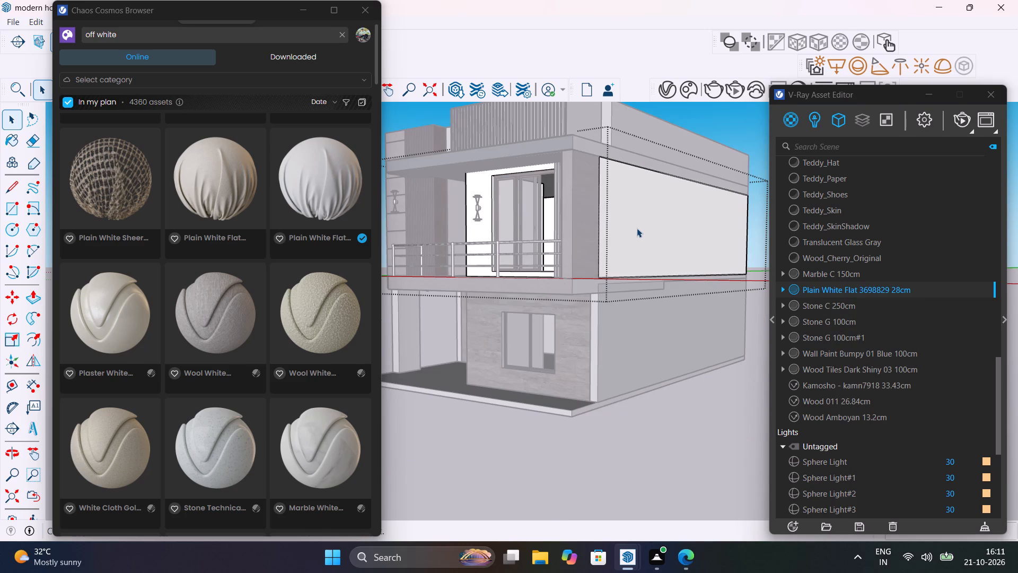
left_click(637, 228)
left_click(642, 232)
triple_click(647, 238)
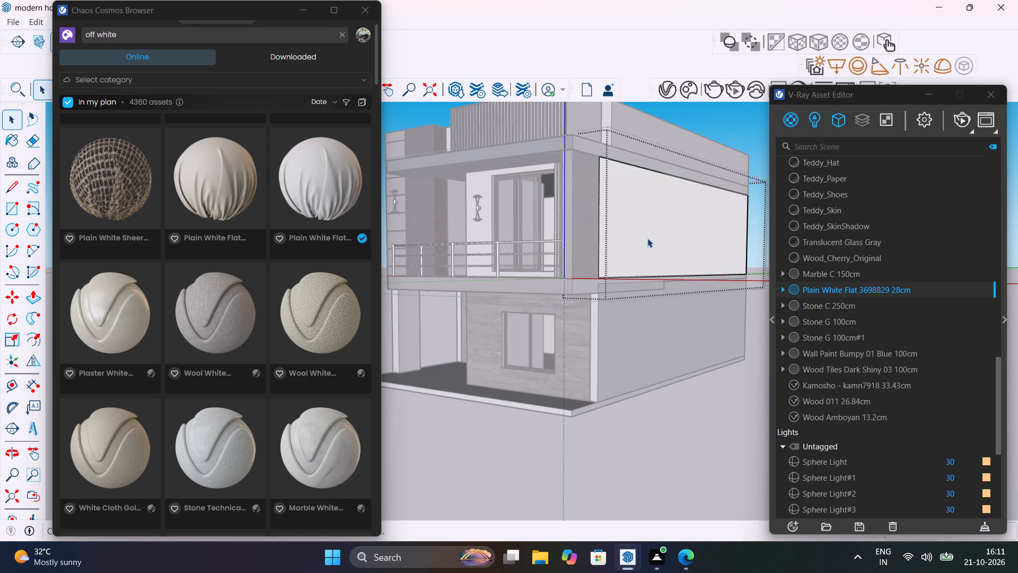
right_click(814, 288)
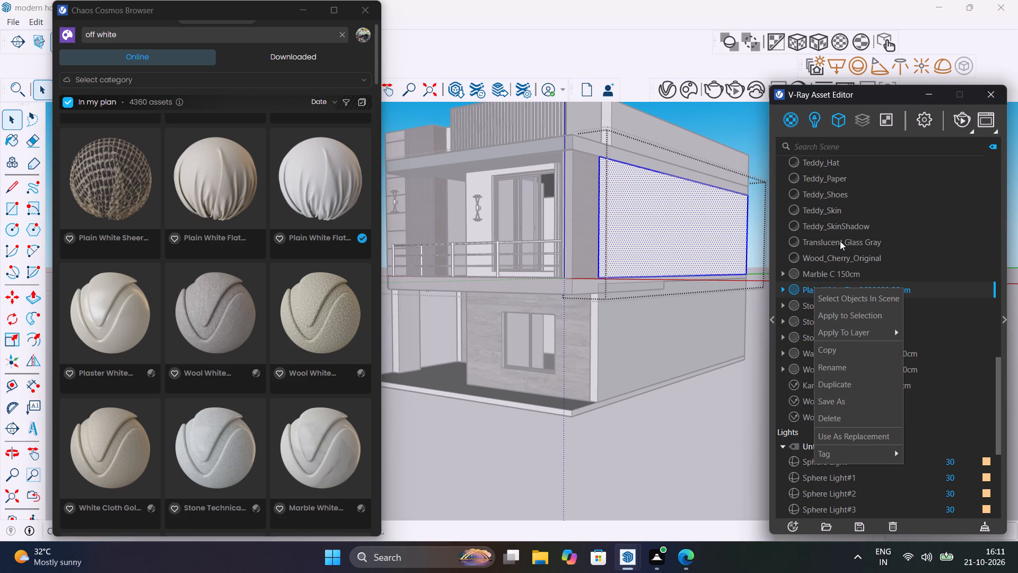
left_click(838, 315)
left_click(731, 457)
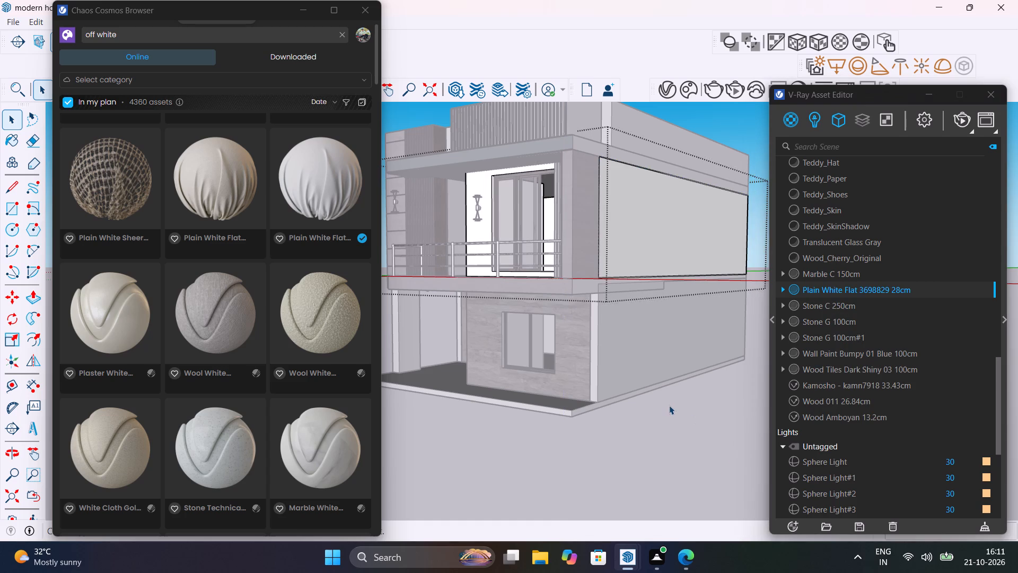
scroll(669, 405, "down", 10)
left_click(723, 258)
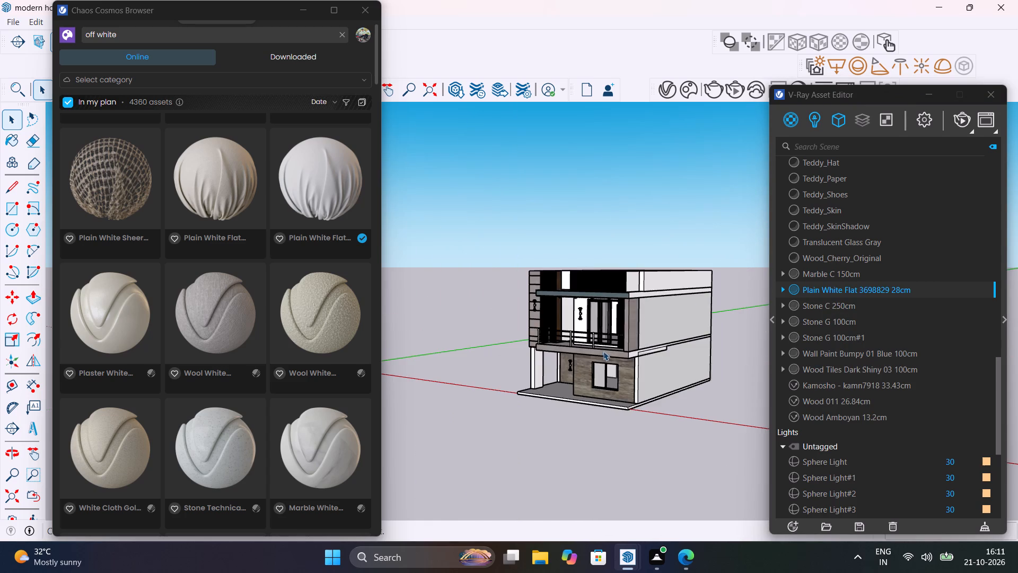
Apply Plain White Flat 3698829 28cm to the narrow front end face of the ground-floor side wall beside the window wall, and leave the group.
scroll(604, 352, "up", 5)
middle_click_drag(613, 363, 785, 368)
scroll(712, 376, "up", 14)
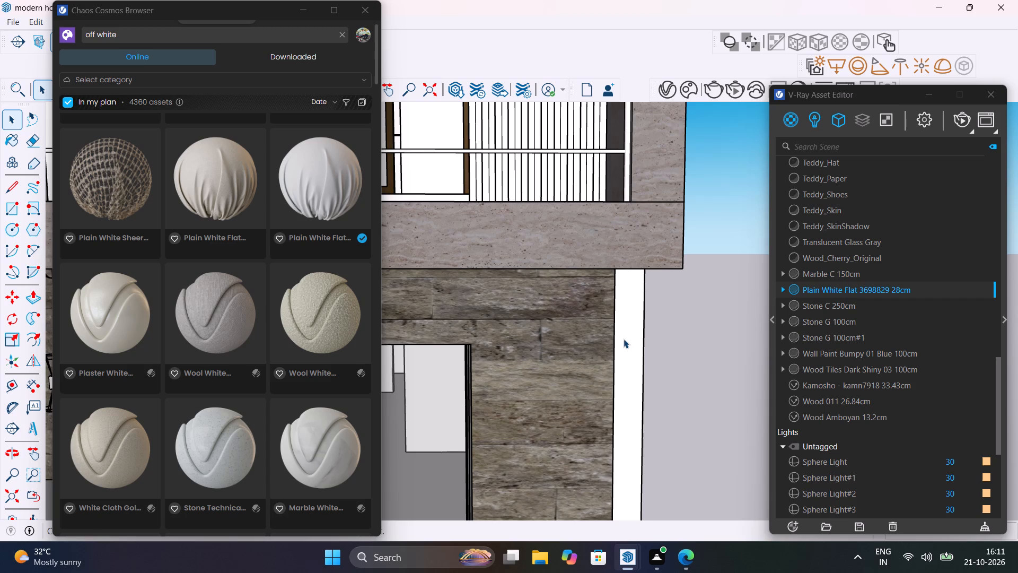
scroll(621, 341, "up", 4)
left_click(621, 341)
double_click(624, 341)
left_click(626, 341)
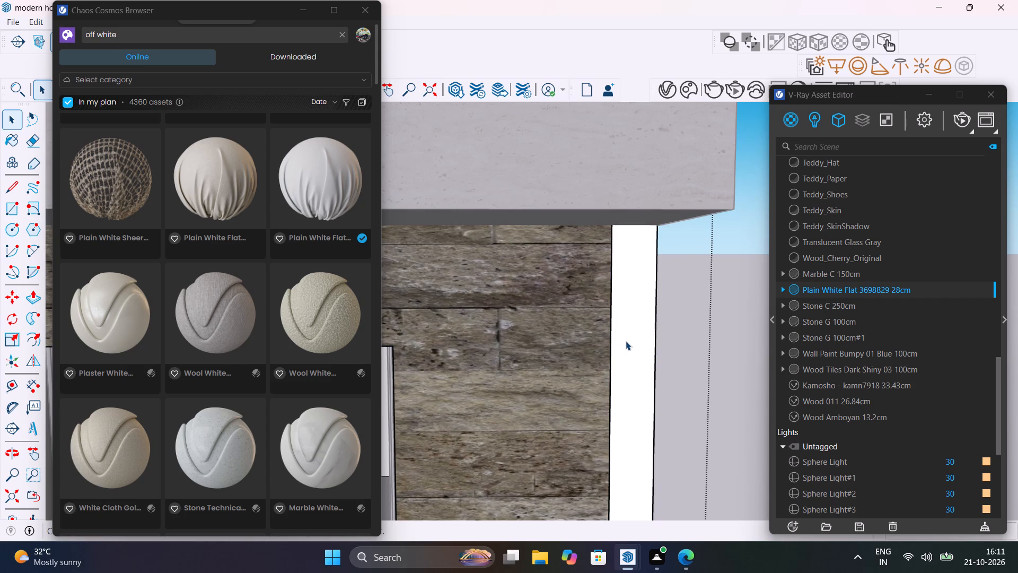
double_click(626, 341)
left_click(629, 341)
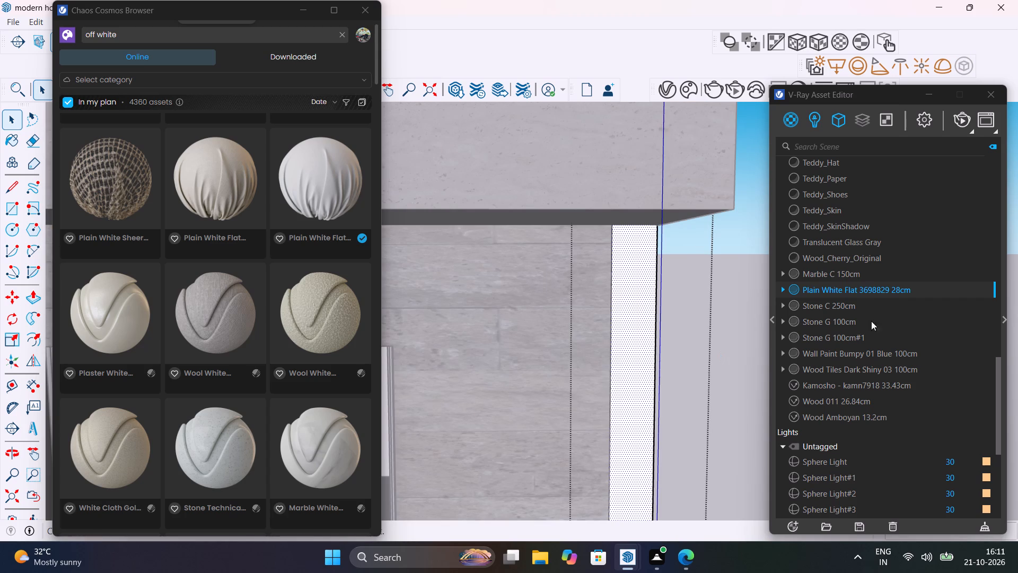
right_click(897, 291)
left_click(911, 316)
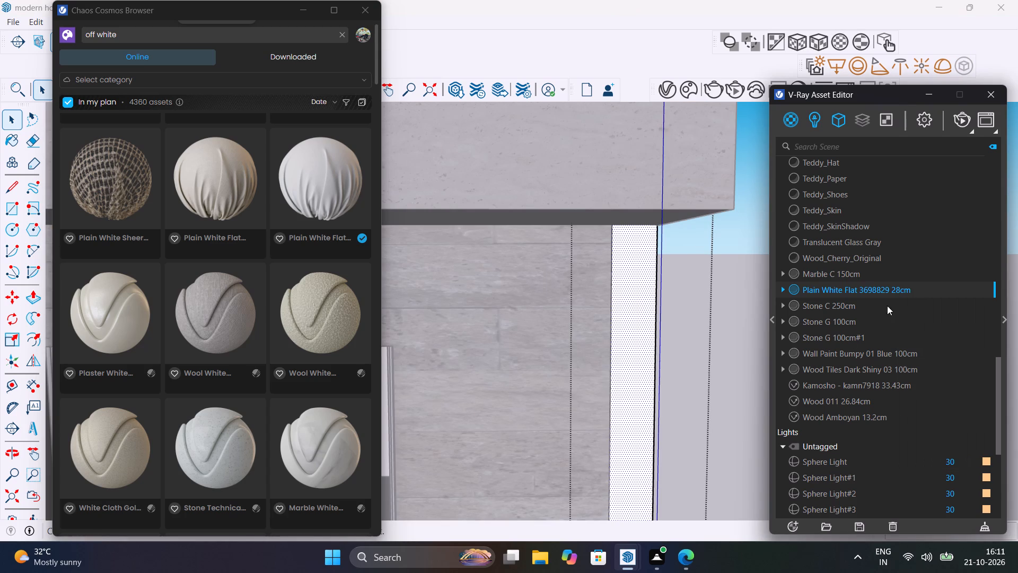
left_click(761, 302)
scroll(750, 301, "down", 19)
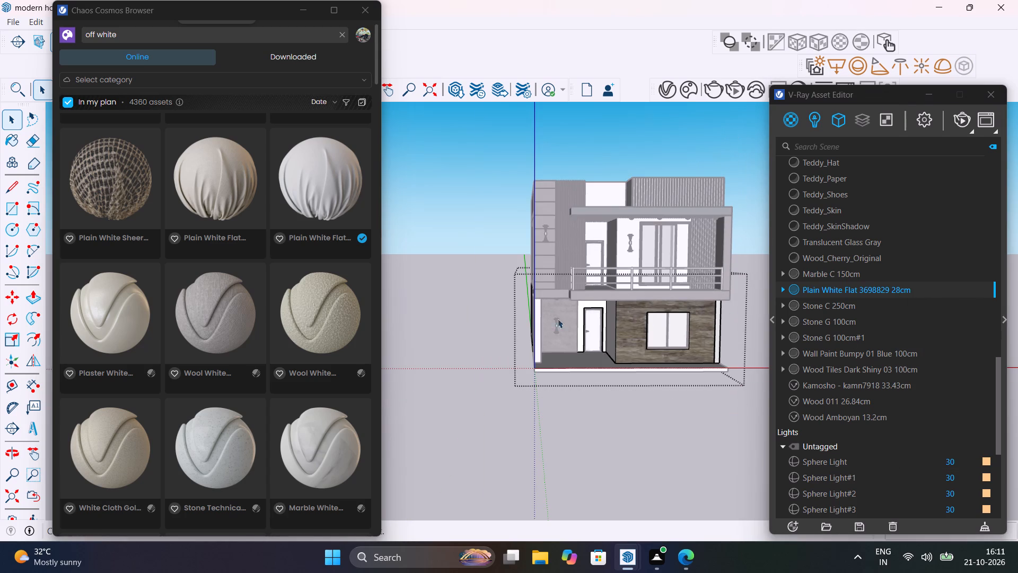
left_click(461, 270)
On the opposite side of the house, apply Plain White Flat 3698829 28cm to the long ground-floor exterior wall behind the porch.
scroll(543, 309, "up", 11)
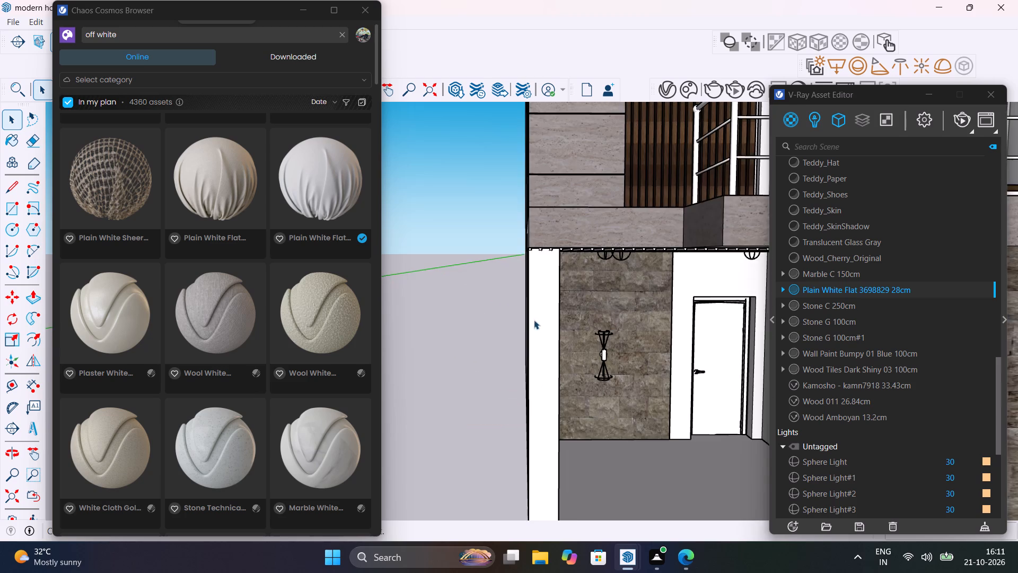
scroll(534, 319, "up", 1)
middle_click_drag(545, 318, 760, 304)
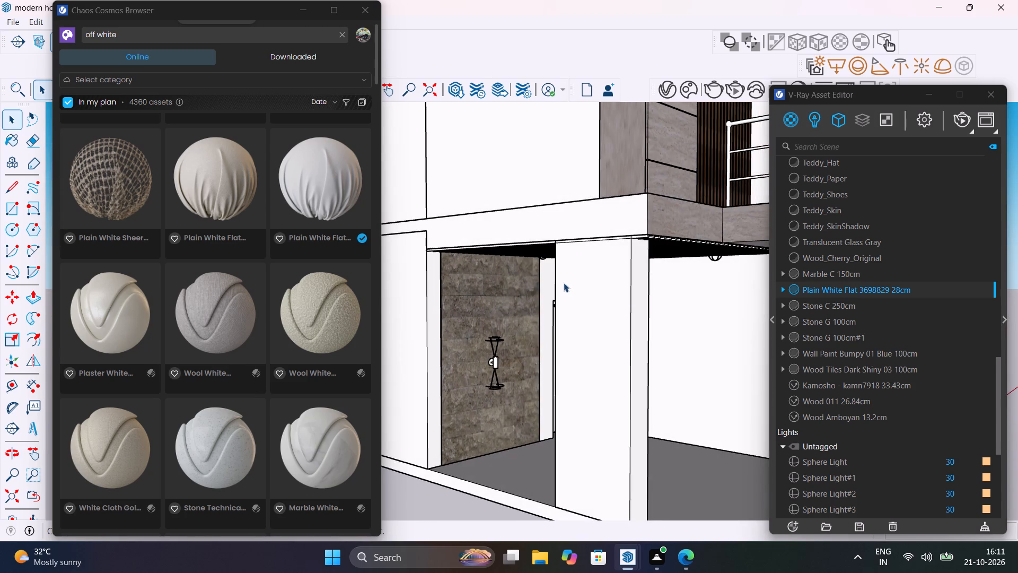
scroll(564, 282, "down", 13)
left_click(514, 290)
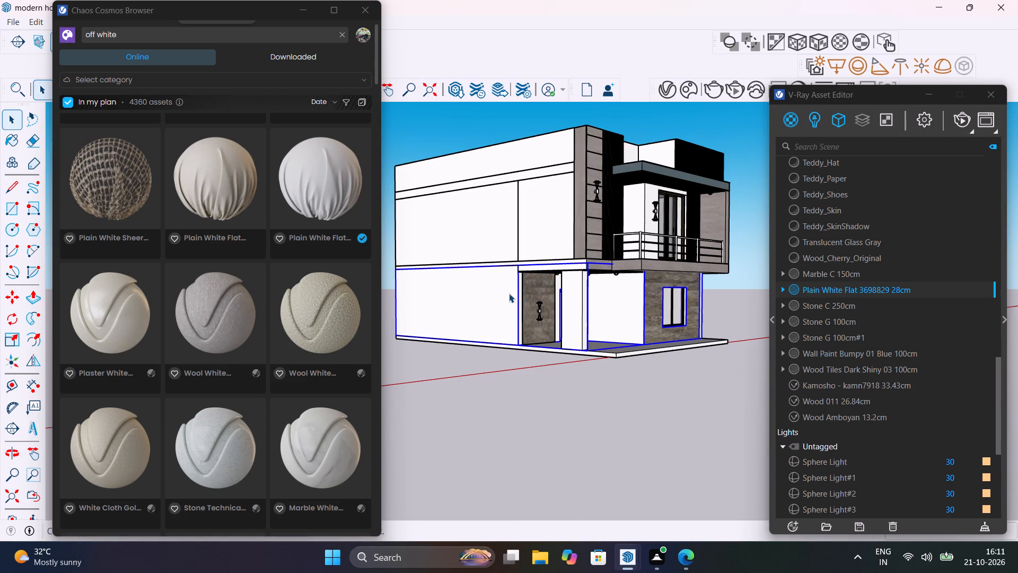
double_click(509, 293)
left_click(509, 293)
double_click(509, 293)
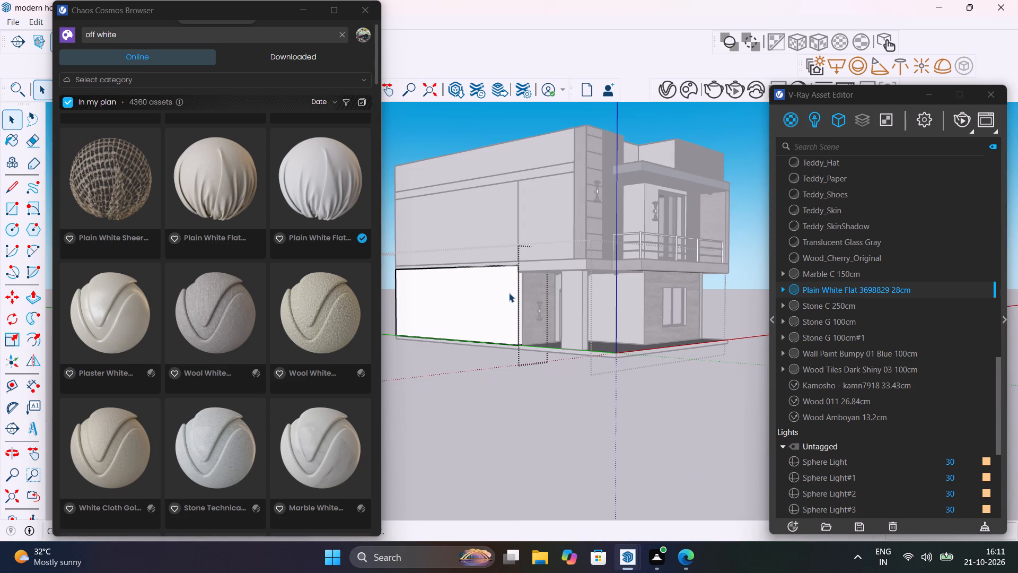
left_click(509, 293)
right_click(837, 291)
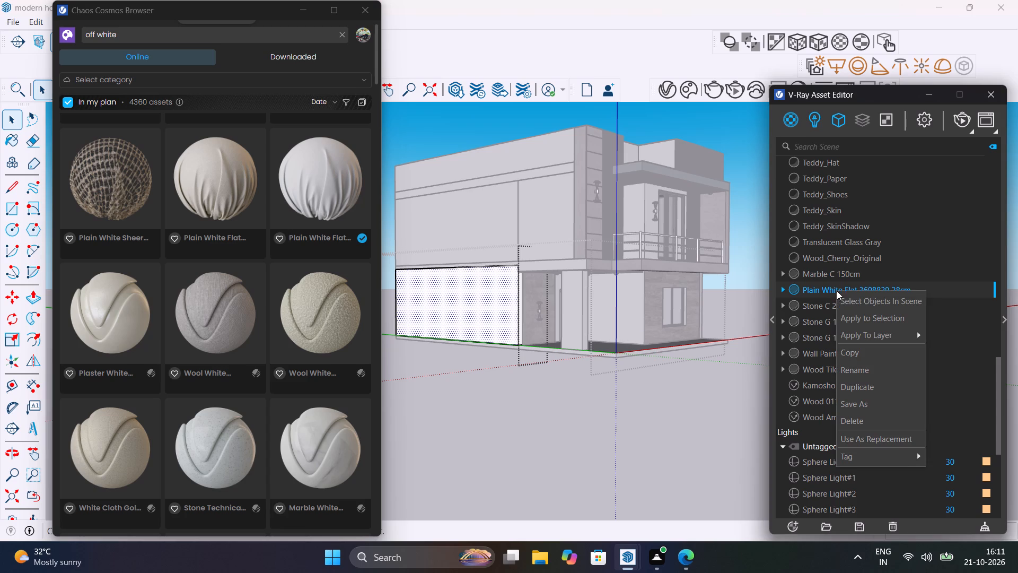
left_click(846, 320)
left_click(525, 229)
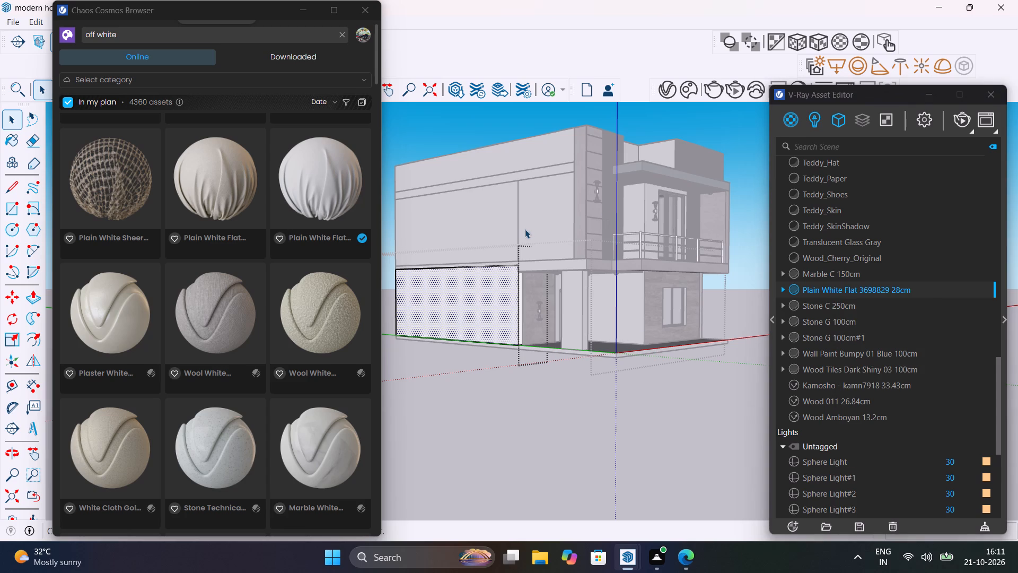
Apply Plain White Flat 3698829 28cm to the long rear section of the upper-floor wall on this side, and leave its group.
double_click(525, 229)
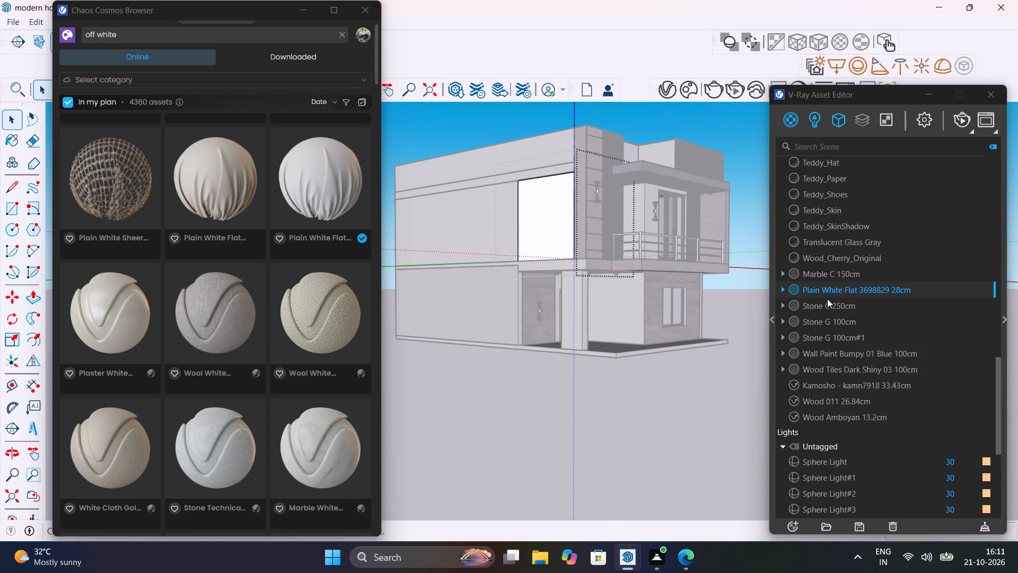
left_click(467, 225)
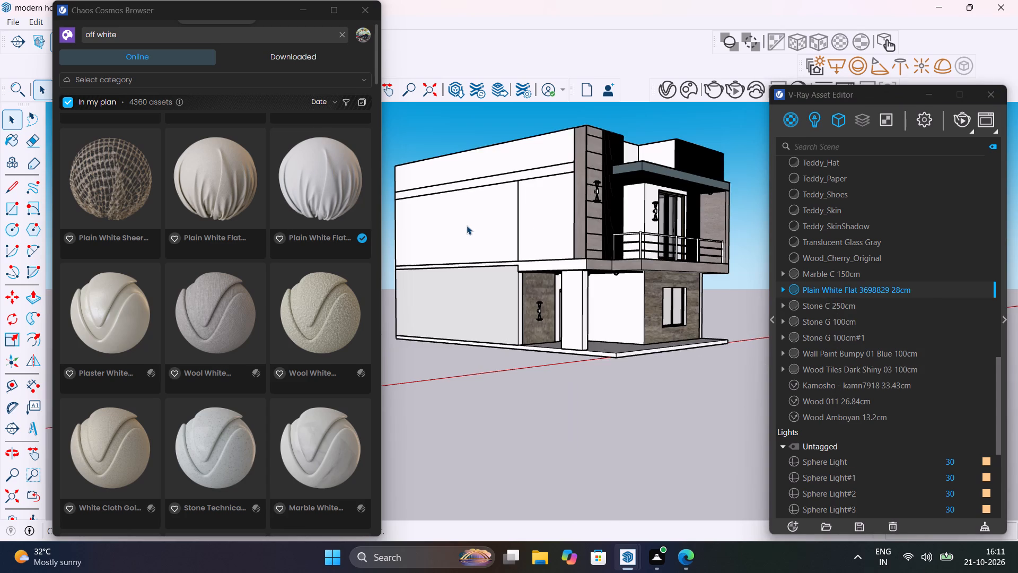
double_click(469, 227)
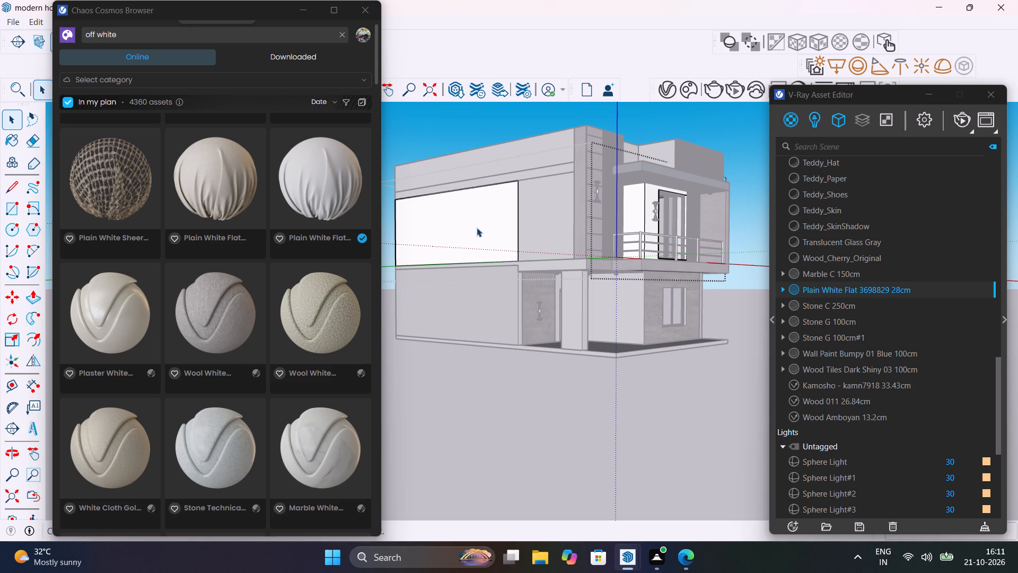
left_click(477, 228)
double_click(472, 229)
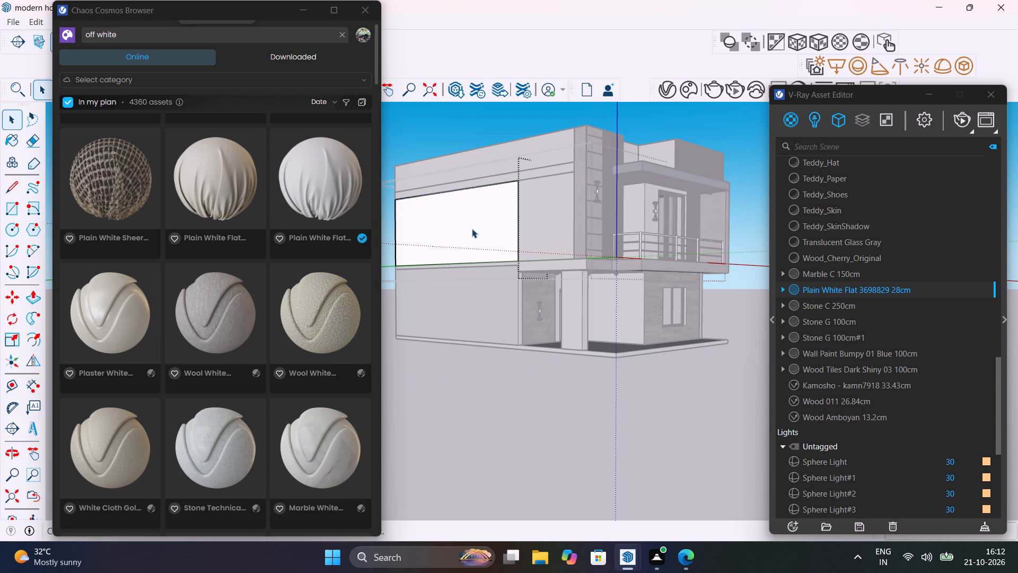
left_click(472, 229)
right_click(853, 290)
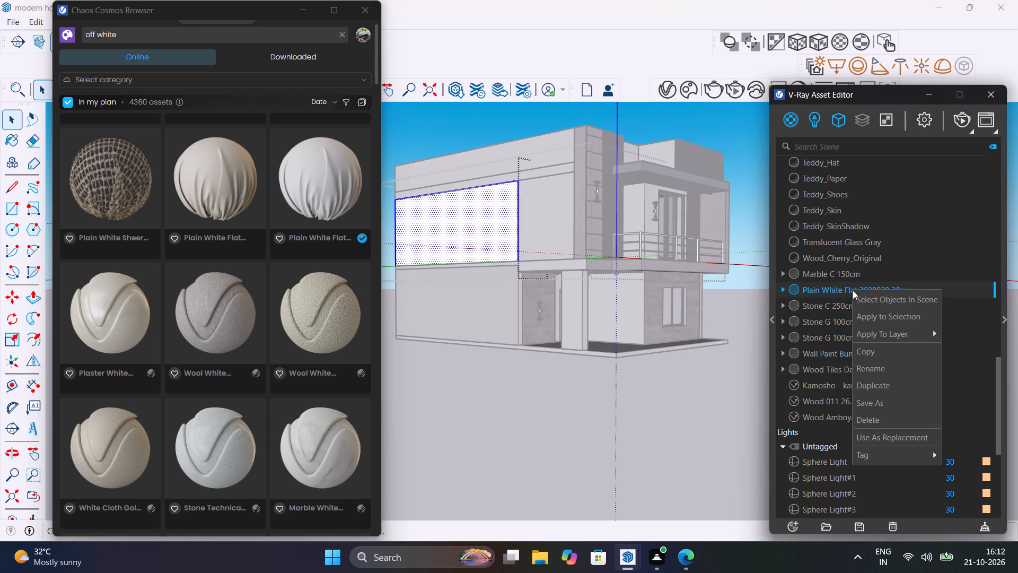
left_click(885, 325)
left_click(887, 322)
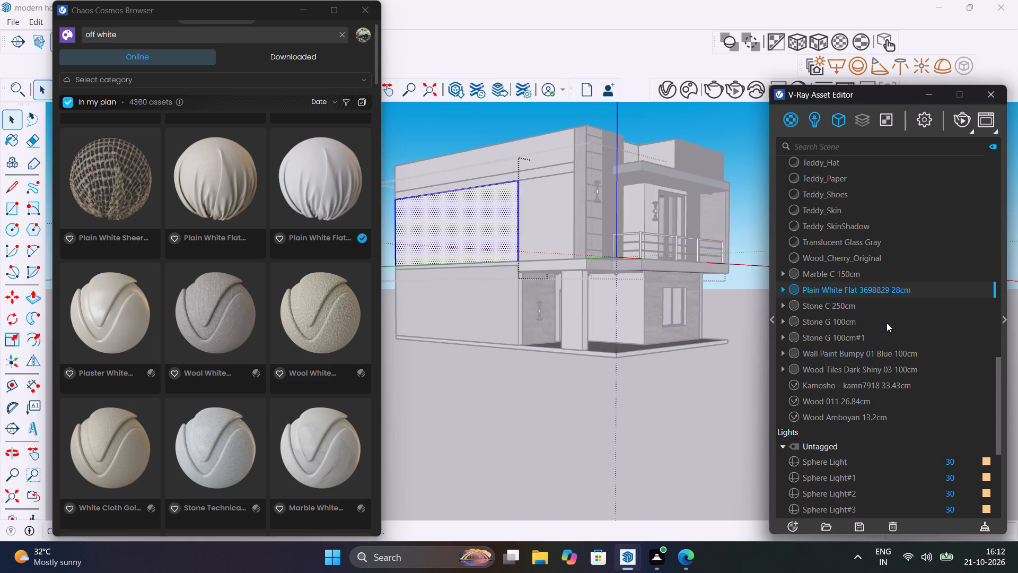
left_click(485, 371)
middle_click_drag(564, 361, 482, 444)
left_click(448, 359)
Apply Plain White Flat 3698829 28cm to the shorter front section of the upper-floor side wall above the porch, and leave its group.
scroll(559, 227, "up", 5)
left_click(490, 225)
double_click(490, 225)
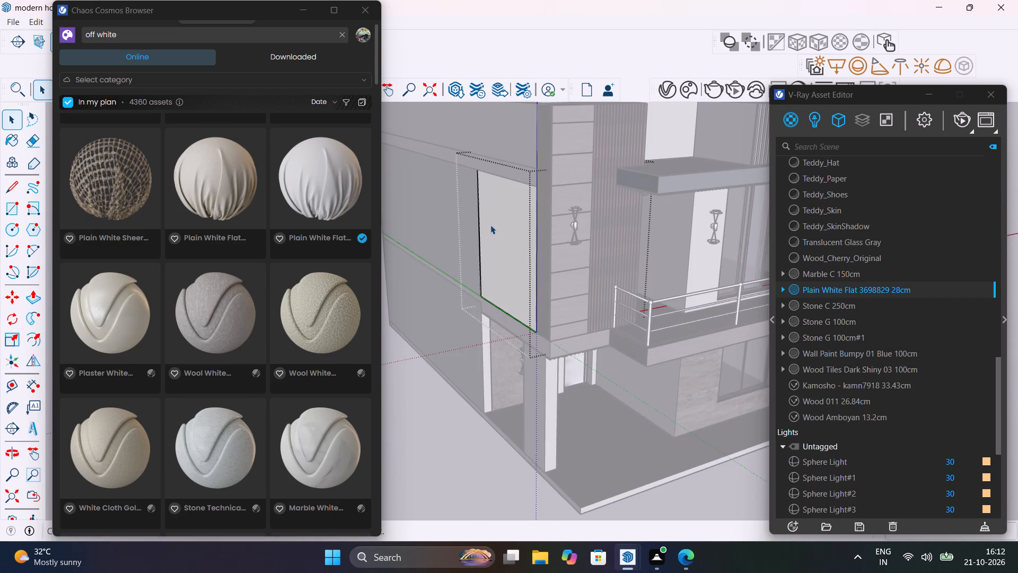
left_click(490, 225)
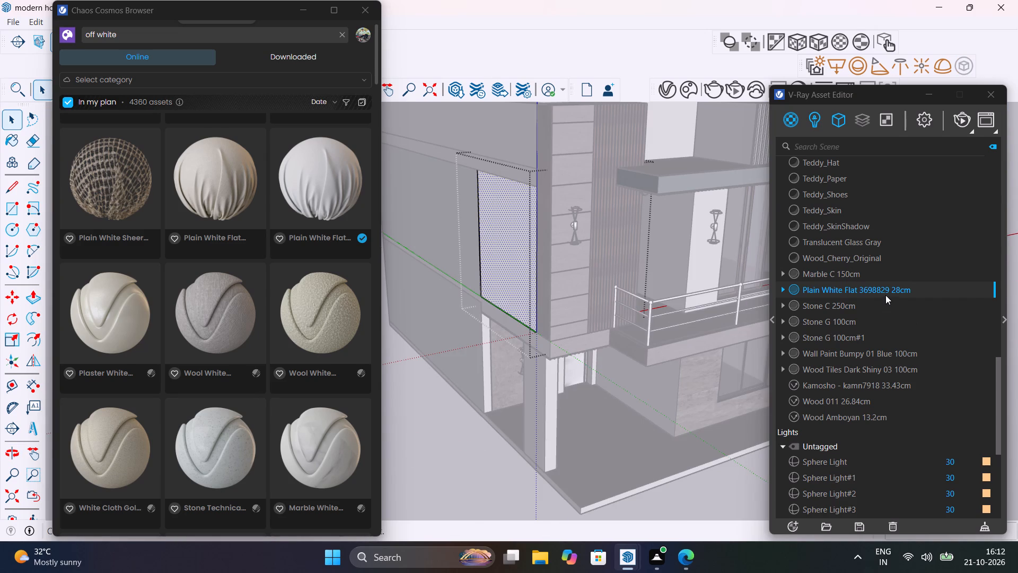
right_click(885, 294)
left_click(892, 325)
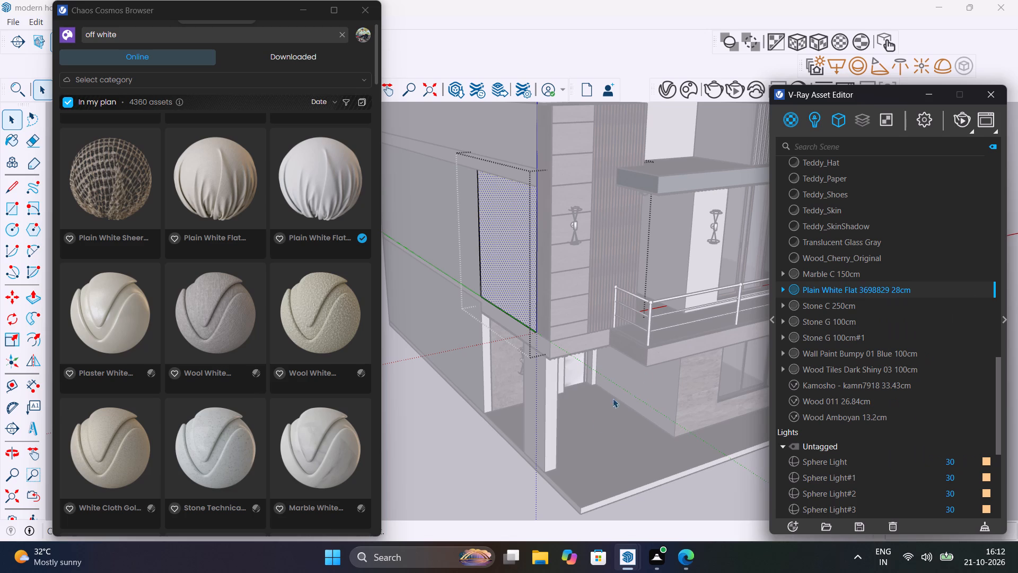
left_click(461, 435)
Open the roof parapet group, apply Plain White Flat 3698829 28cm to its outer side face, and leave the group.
scroll(518, 312, "down", 7)
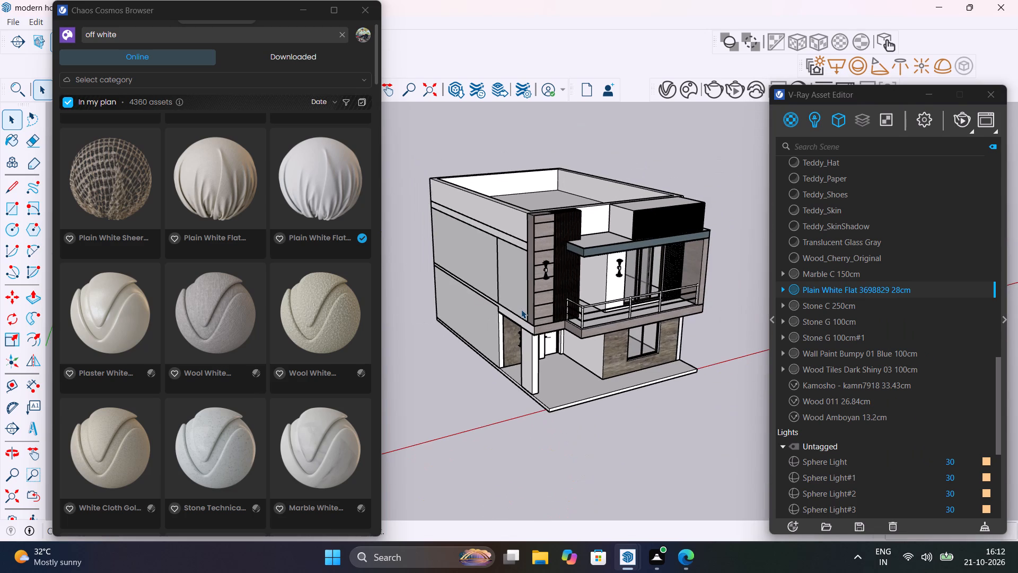
scroll(520, 227, "up", 3)
left_click(519, 226)
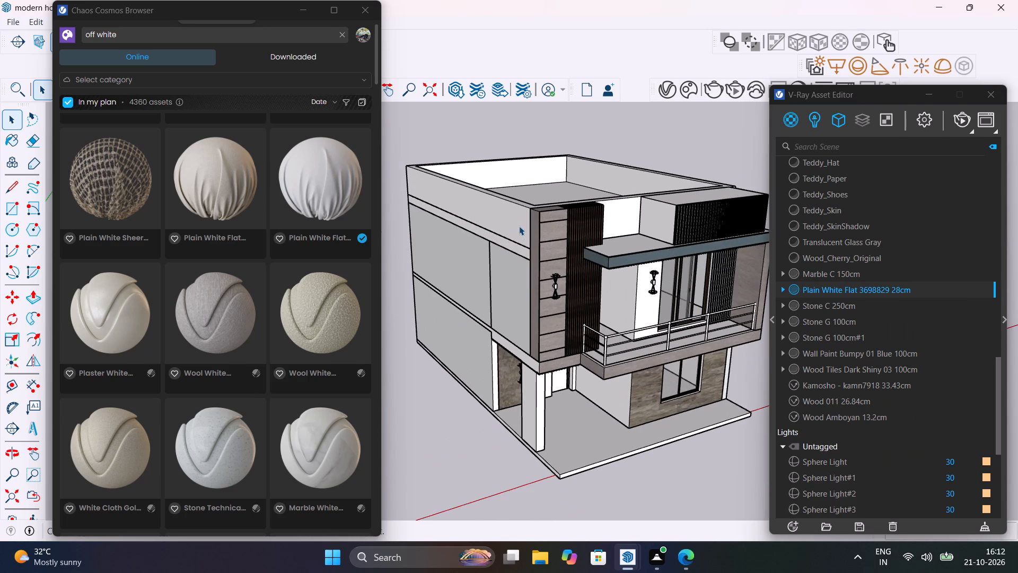
double_click(519, 226)
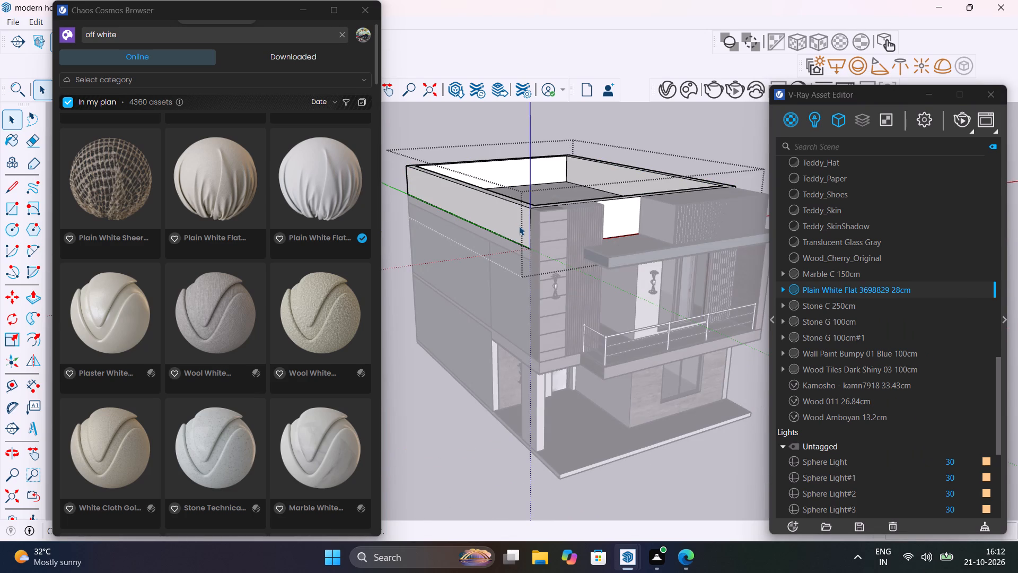
right_click(827, 285)
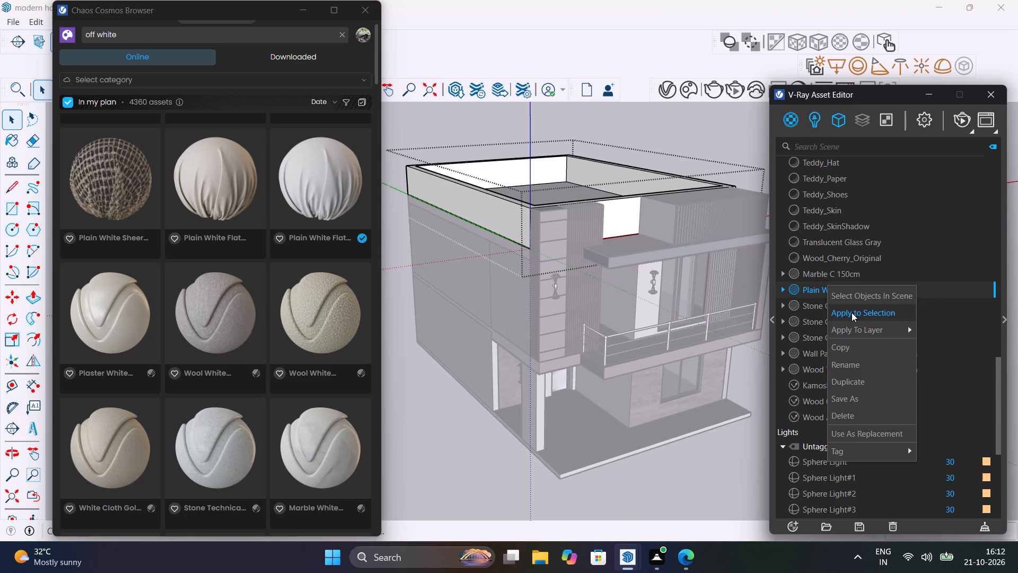
left_click(852, 312)
left_click(505, 222)
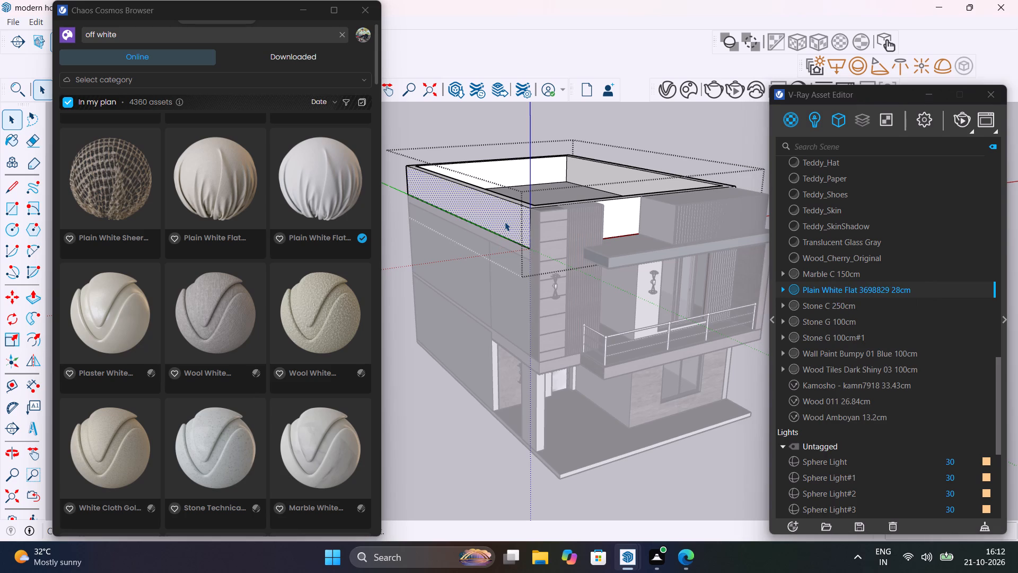
left_click(690, 131)
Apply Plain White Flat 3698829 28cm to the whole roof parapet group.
left_click(505, 213)
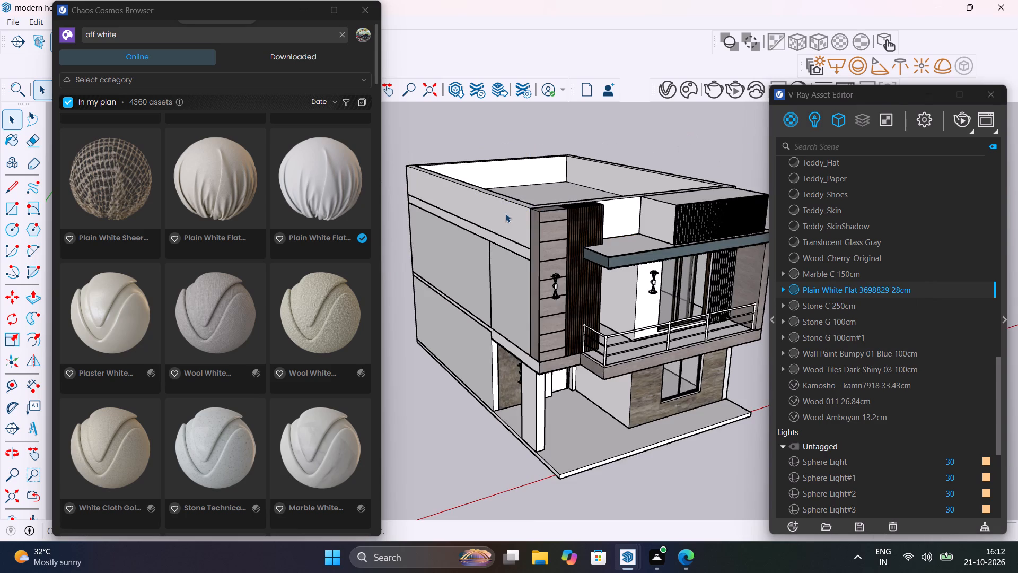
right_click(821, 289)
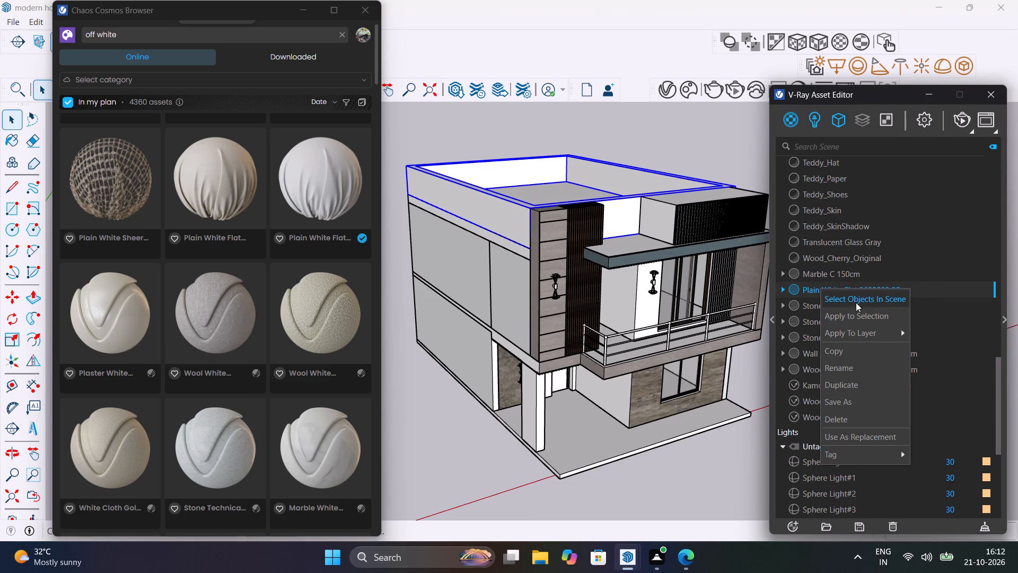
left_click(858, 317)
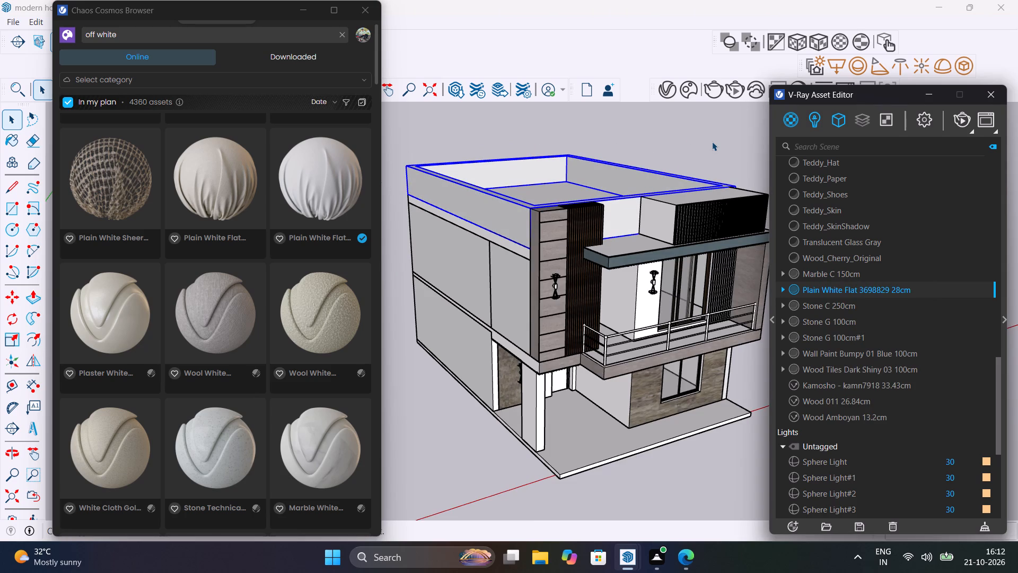
left_click(712, 141)
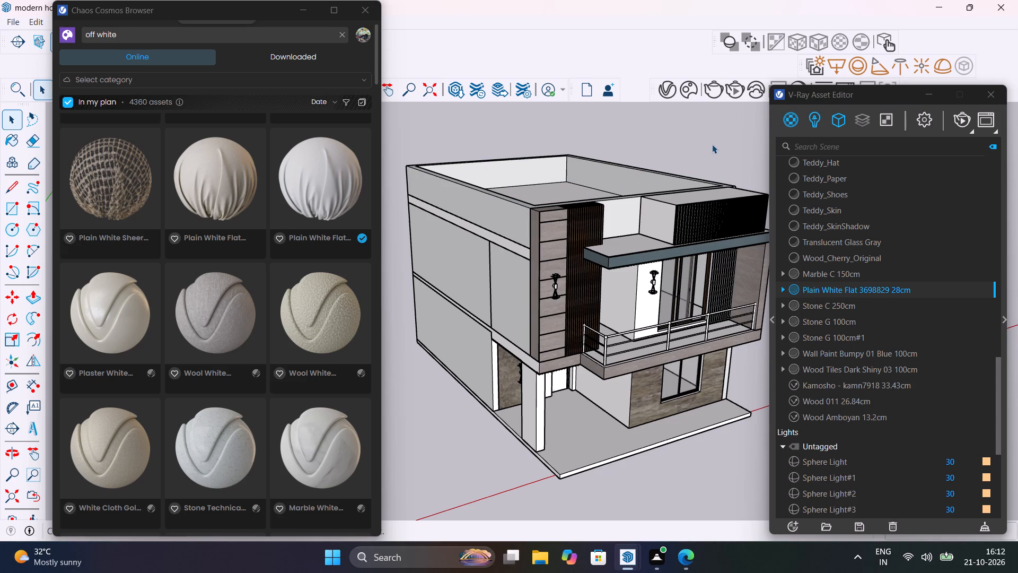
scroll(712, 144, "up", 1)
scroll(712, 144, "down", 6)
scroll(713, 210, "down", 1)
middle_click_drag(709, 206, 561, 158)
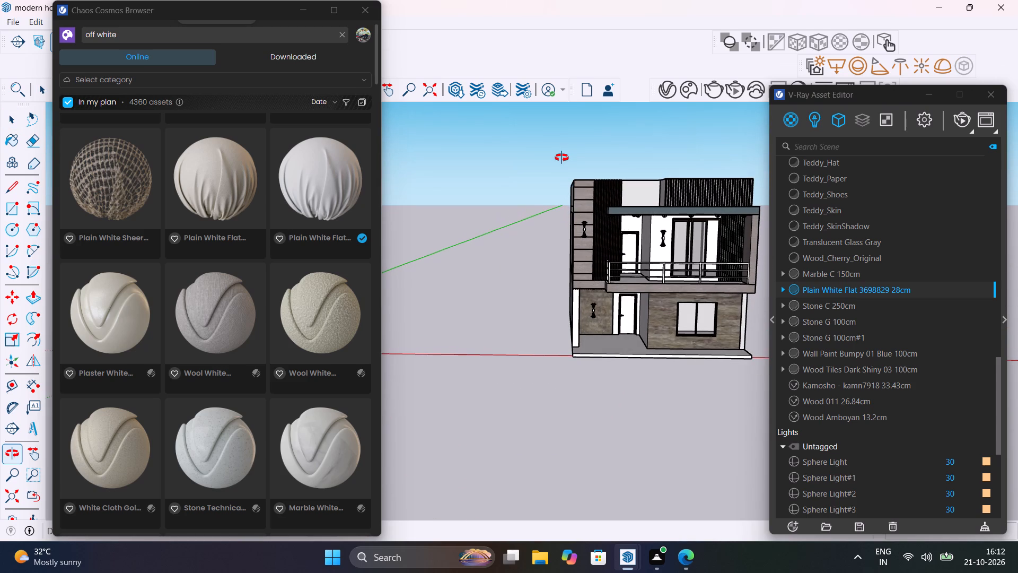
Close the Chaos Cosmos browser.
middle_click_drag(561, 158, 473, 135)
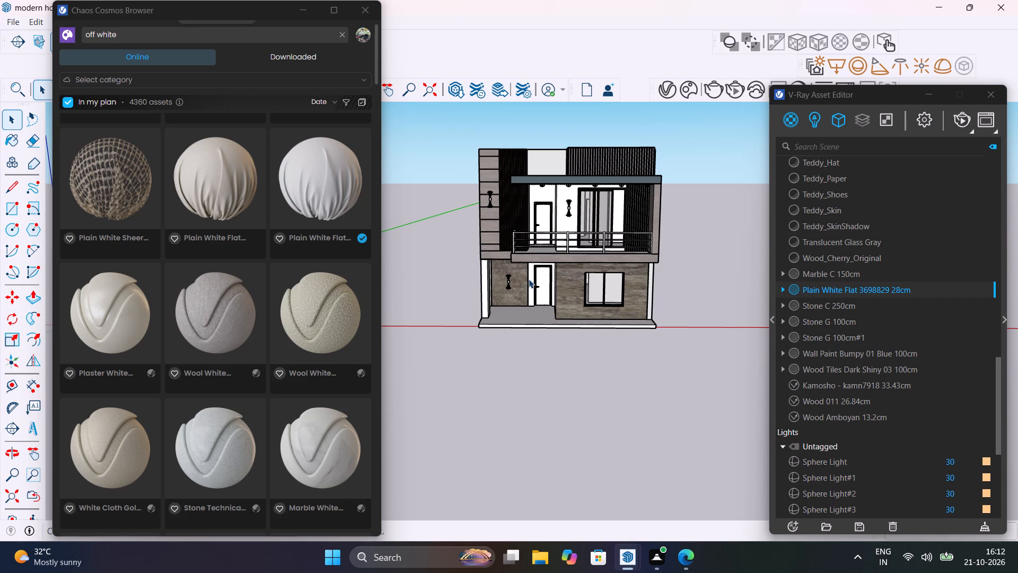
left_click(352, 11)
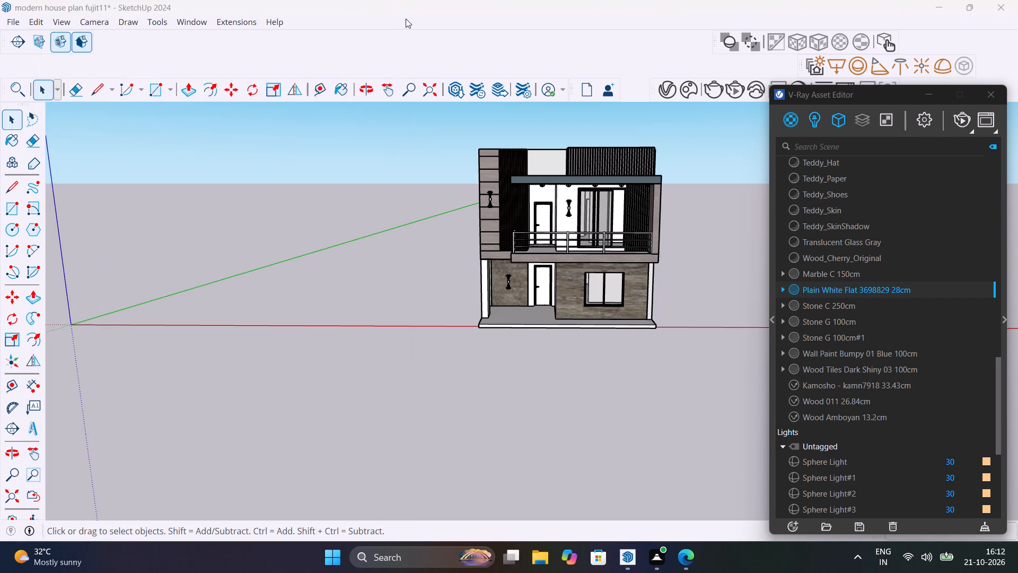
Add a Light Mix render element to the V-Ray scene.
left_click(854, 122)
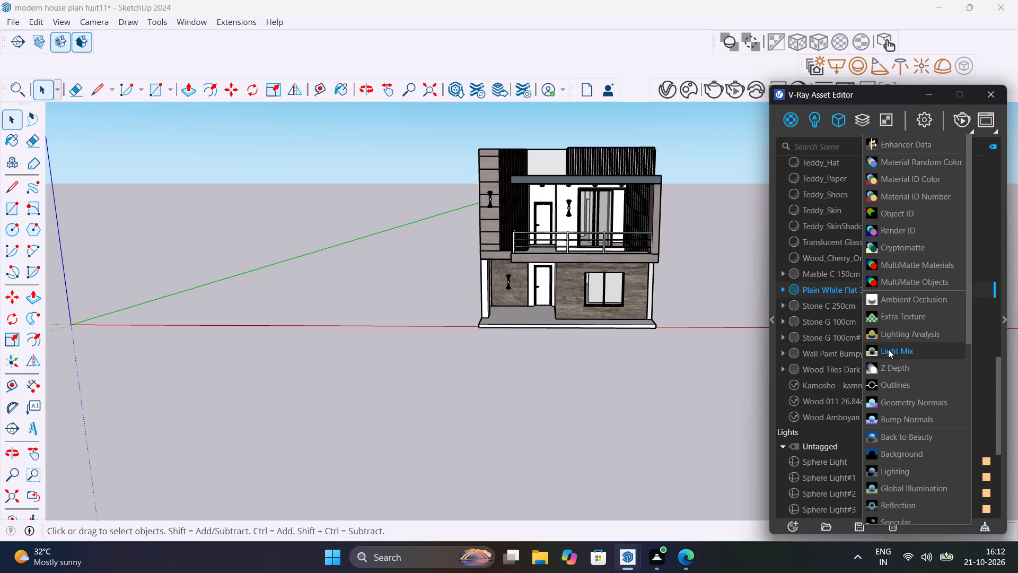
left_click(888, 349)
Render the house with V-Ray from a close, slightly low view of the full front facade.
left_click_drag(884, 91, 697, 79)
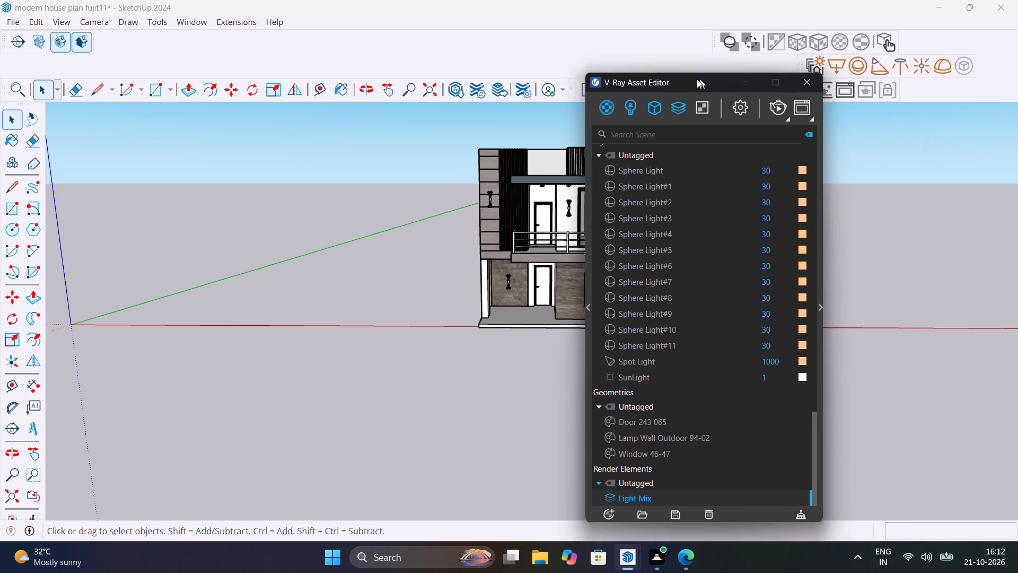
left_click_drag(697, 79, 214, 54)
scroll(551, 214, "up", 2)
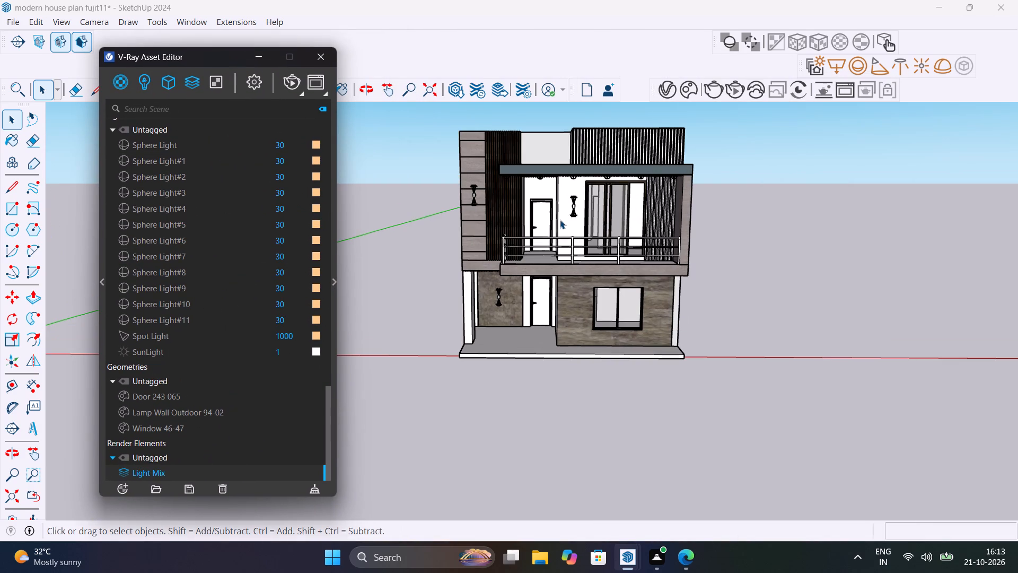
middle_click_drag(522, 213, 484, 241)
scroll(576, 245, "up", 2)
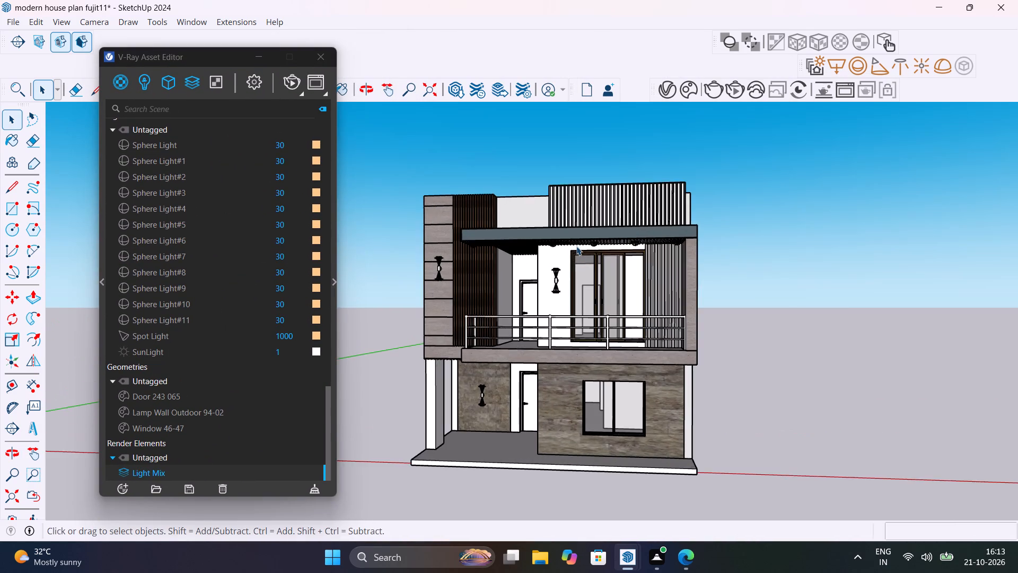
scroll(585, 258, "up", 3)
middle_click_drag(589, 262, 655, 252)
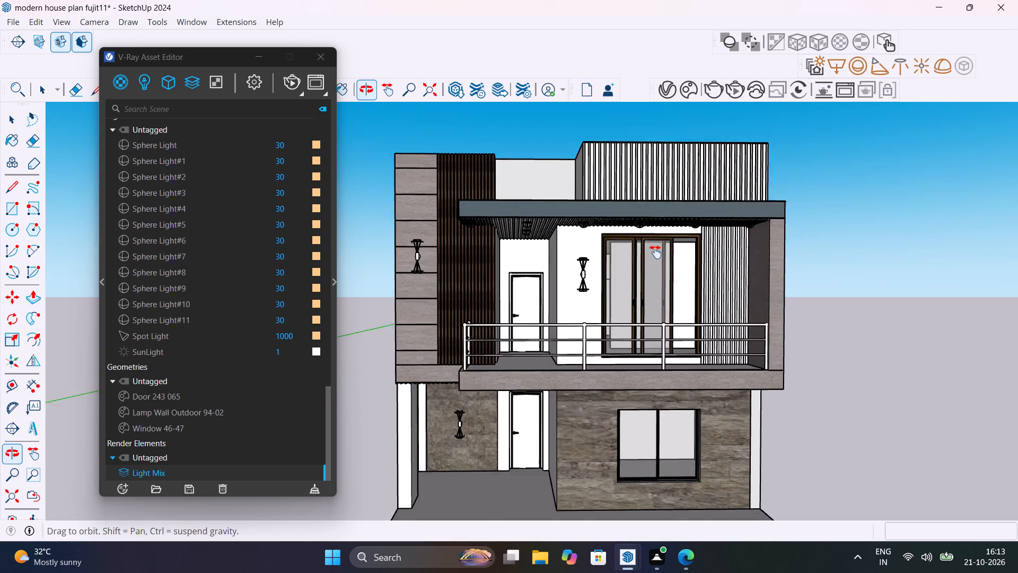
middle_click_drag(655, 252, 637, 239)
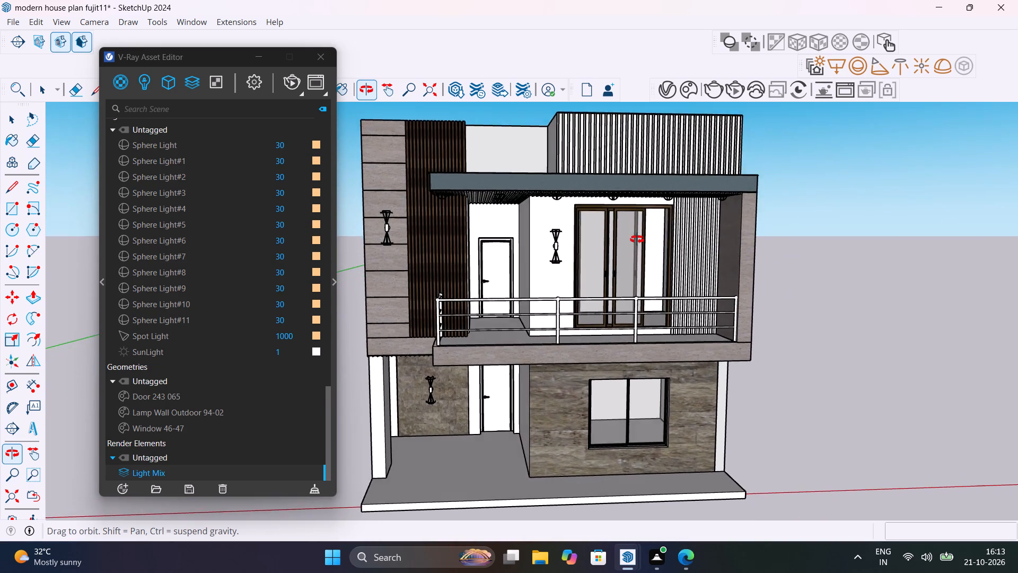
middle_click_drag(637, 239, 669, 221)
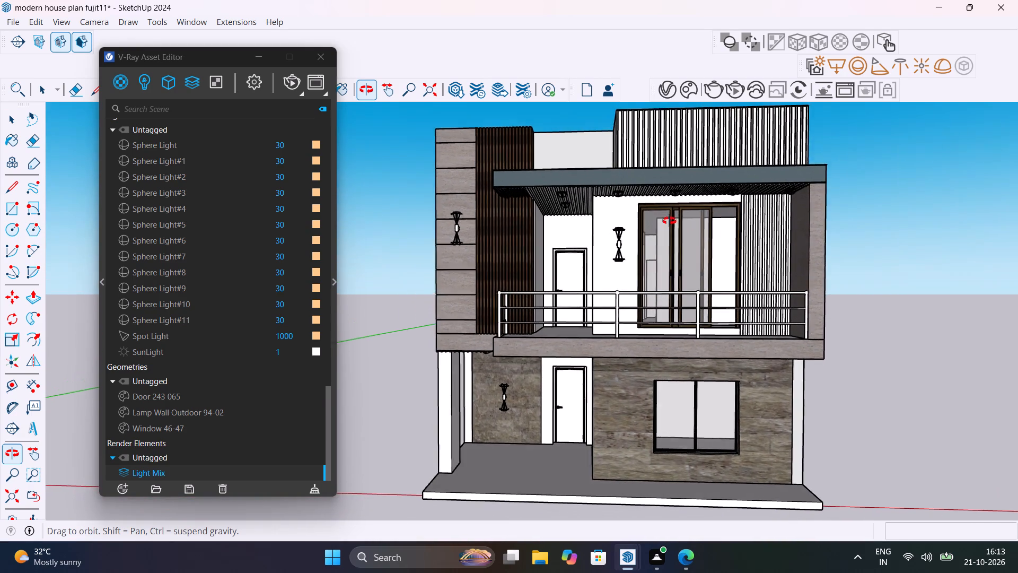
middle_click_drag(669, 221, 670, 221)
scroll(682, 215, "down", 1)
middle_click_drag(682, 215, 686, 215)
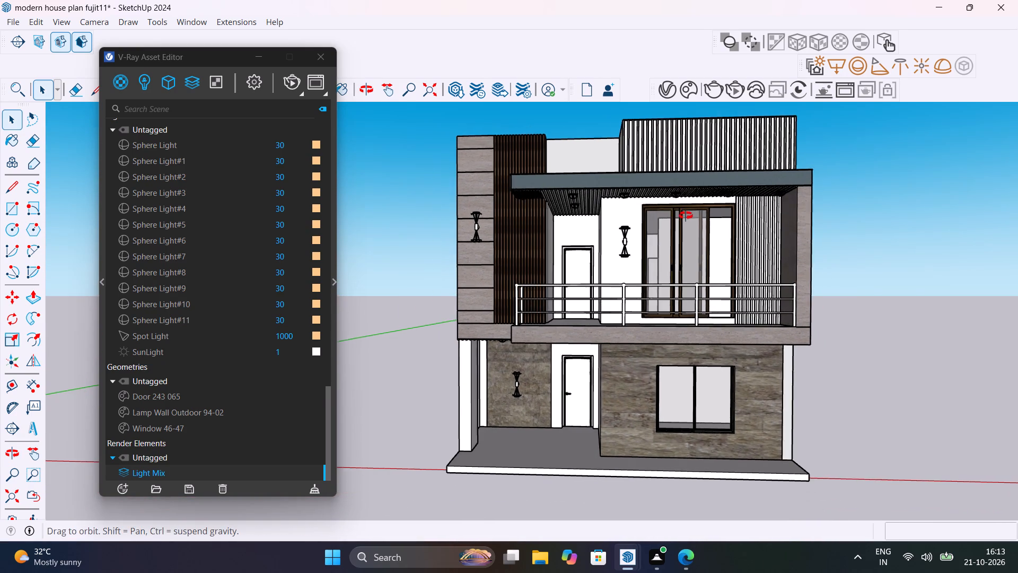
middle_click_drag(686, 215, 645, 210)
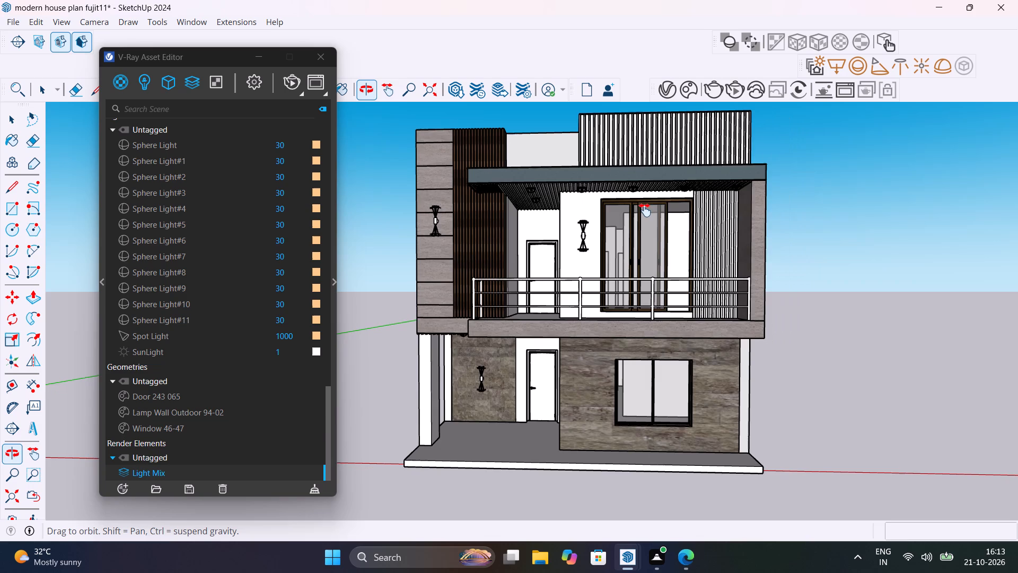
middle_click_drag(645, 210, 677, 227)
scroll(677, 227, "up", 1)
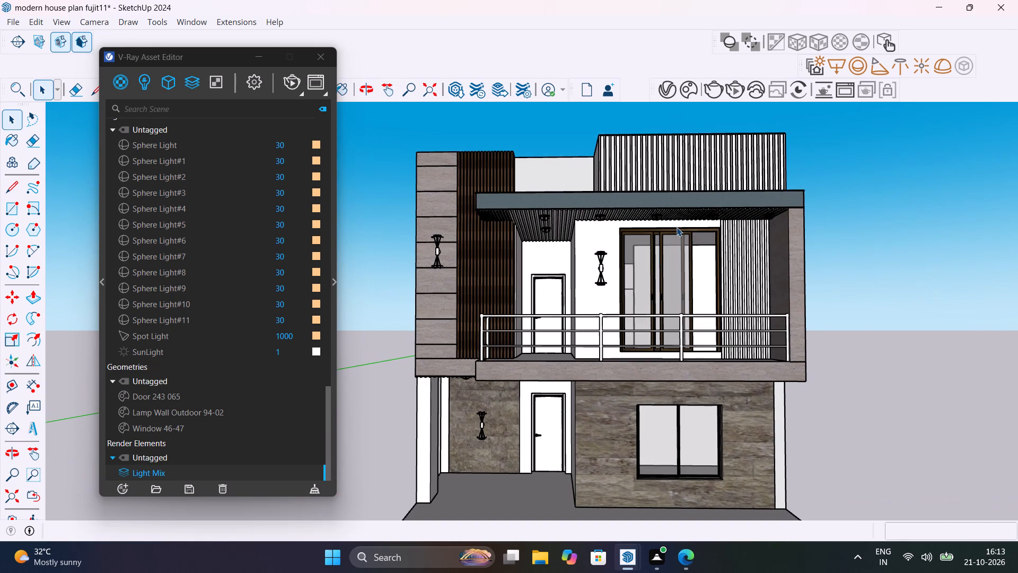
middle_click_drag(677, 227, 675, 214, "shift")
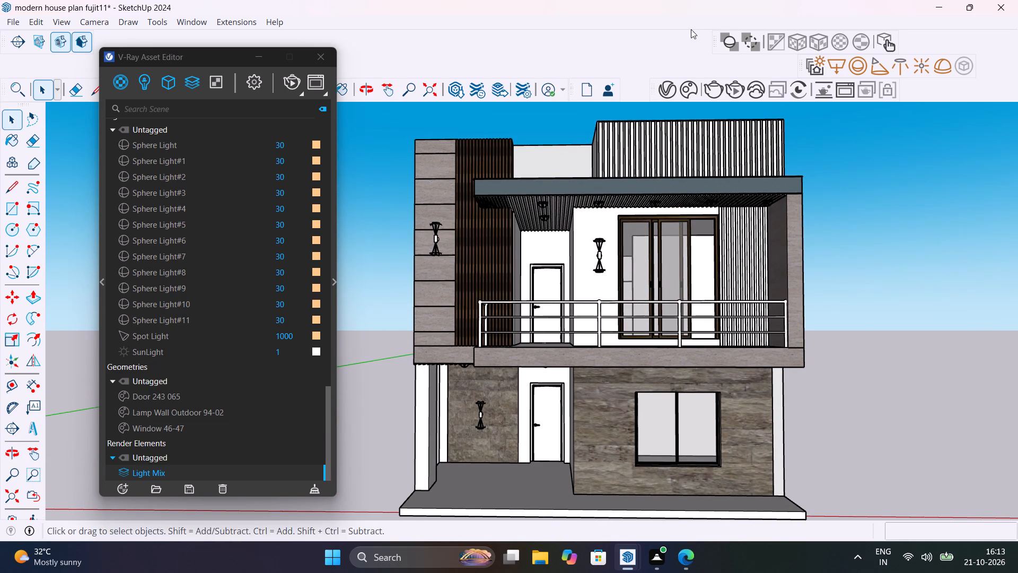
left_click(293, 83)
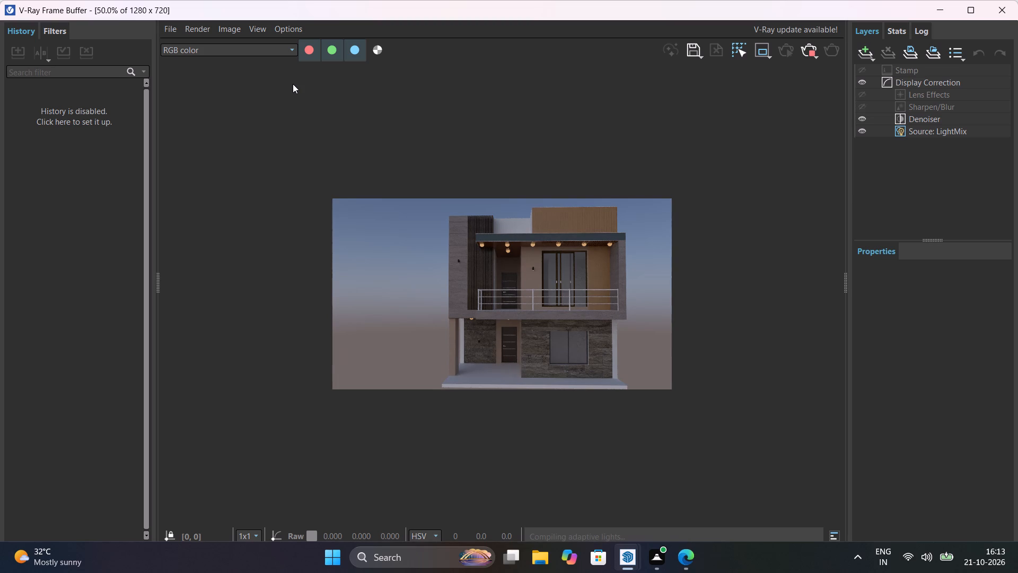
Examine the rendered front facade, first up close around the balcony door and then as a whole.
scroll(509, 282, "up", 3)
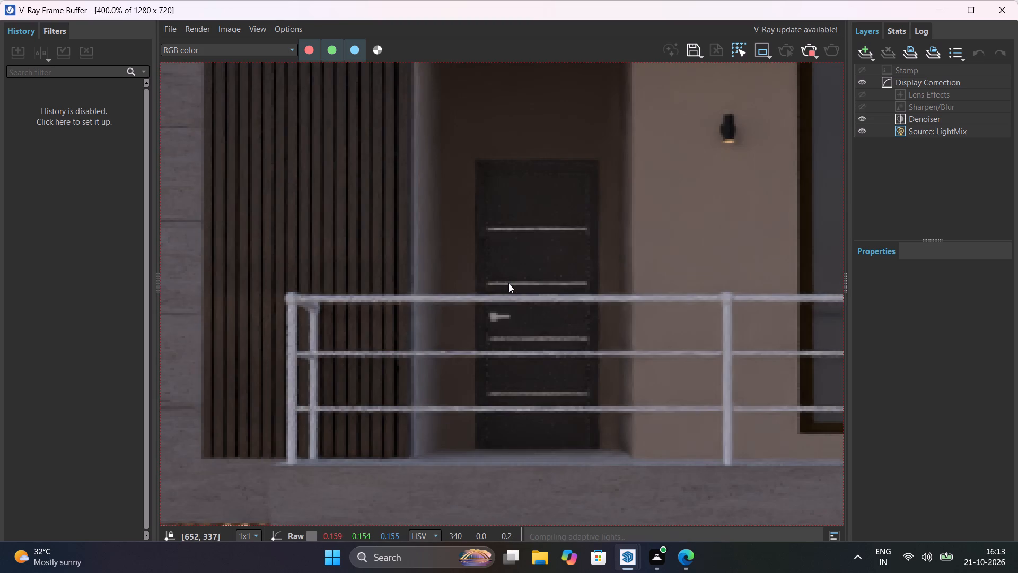
scroll(508, 283, "down", 3)
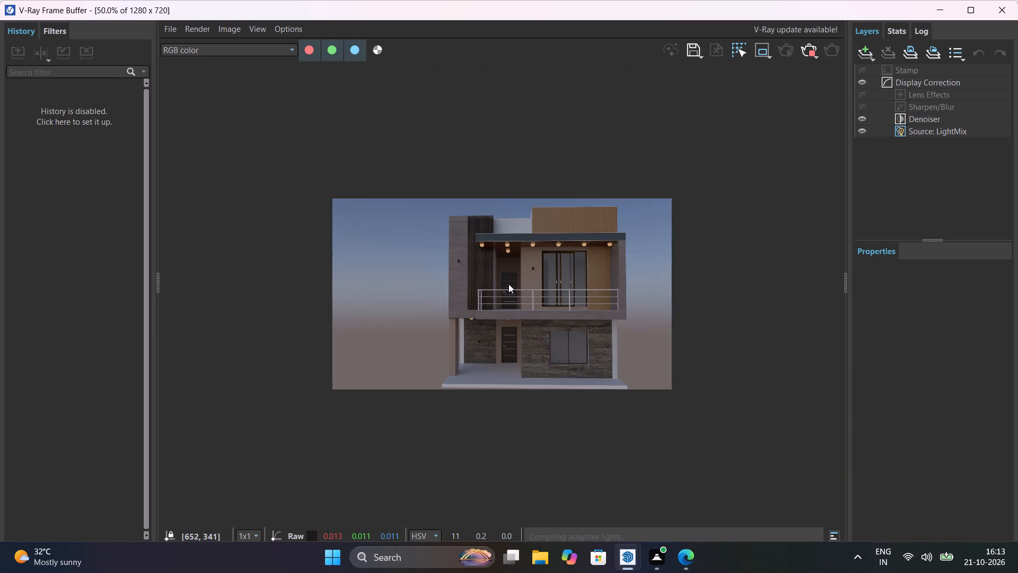
scroll(508, 284, "up", 1)
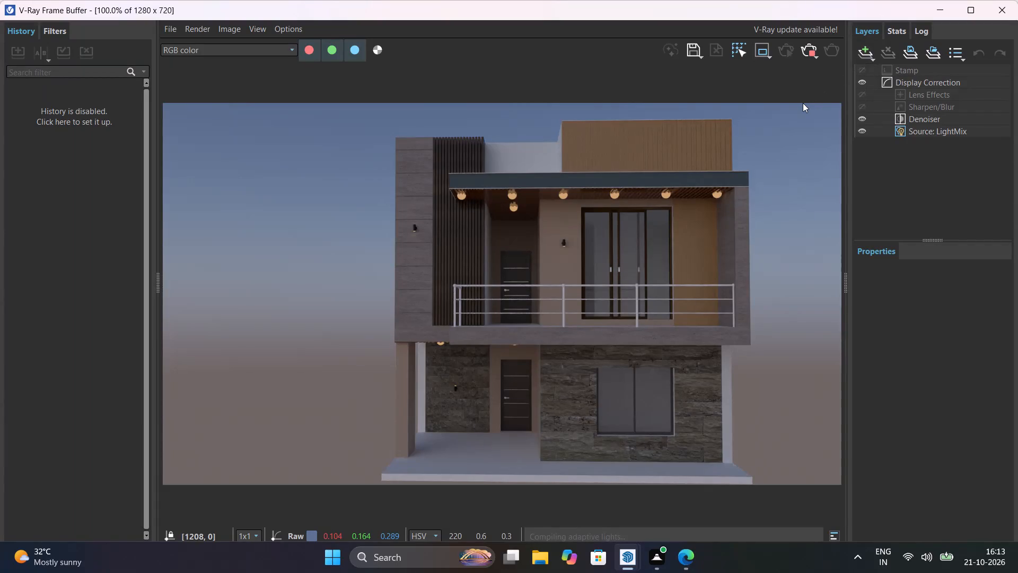
right_click(803, 103)
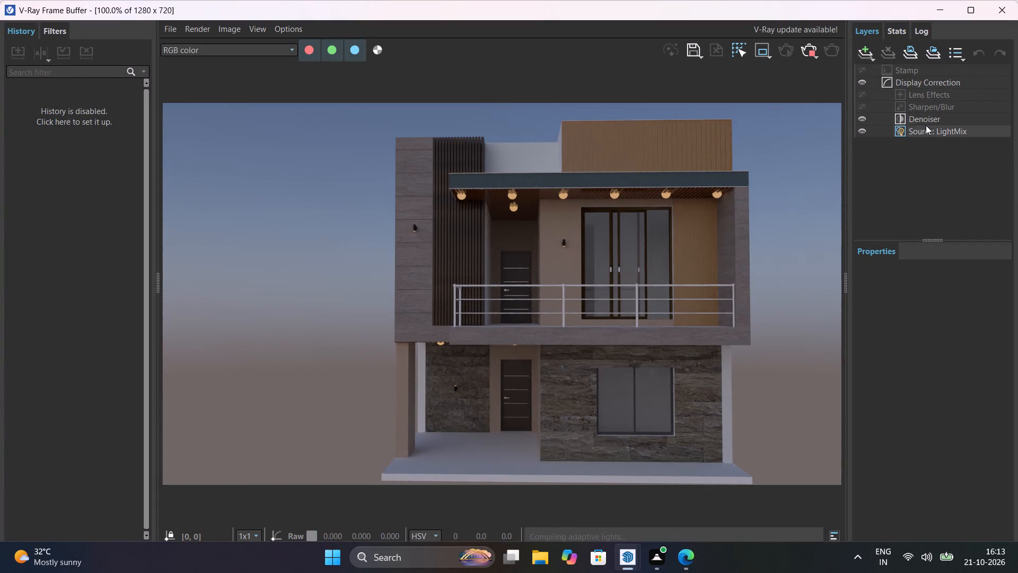
Open the LightMix source layer's properties and look through its list of lights.
left_click(927, 130)
left_click_drag(943, 247, 943, 246)
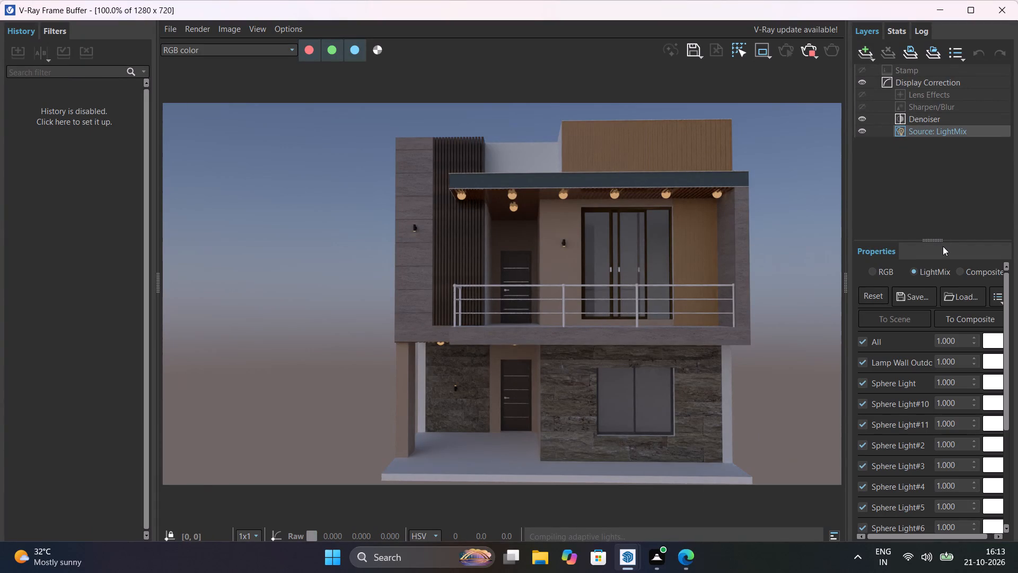
left_click_drag(943, 246, 938, 184)
scroll(962, 343, "down", 1)
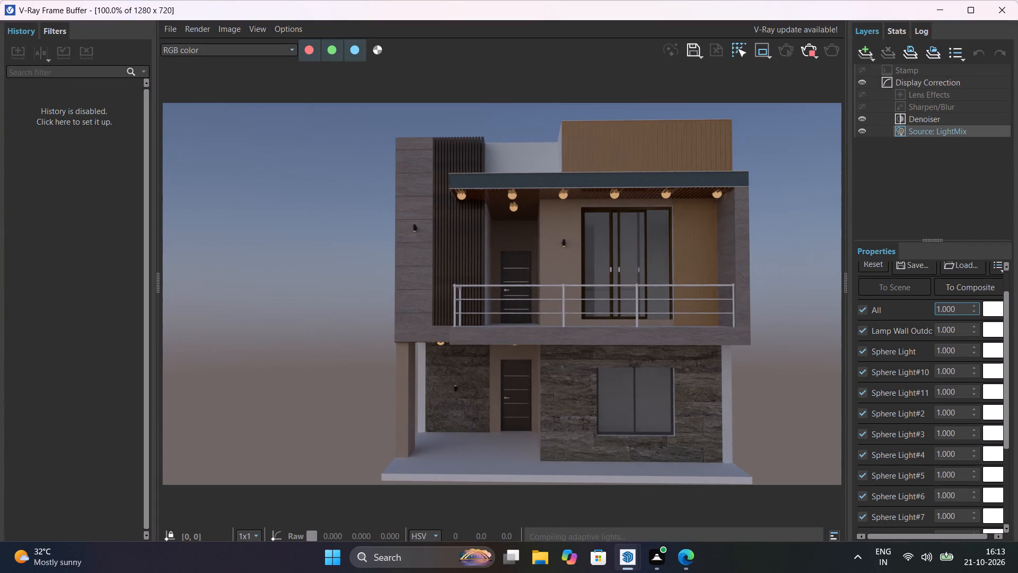
scroll(962, 343, "down", 13)
scroll(962, 343, "up", 5)
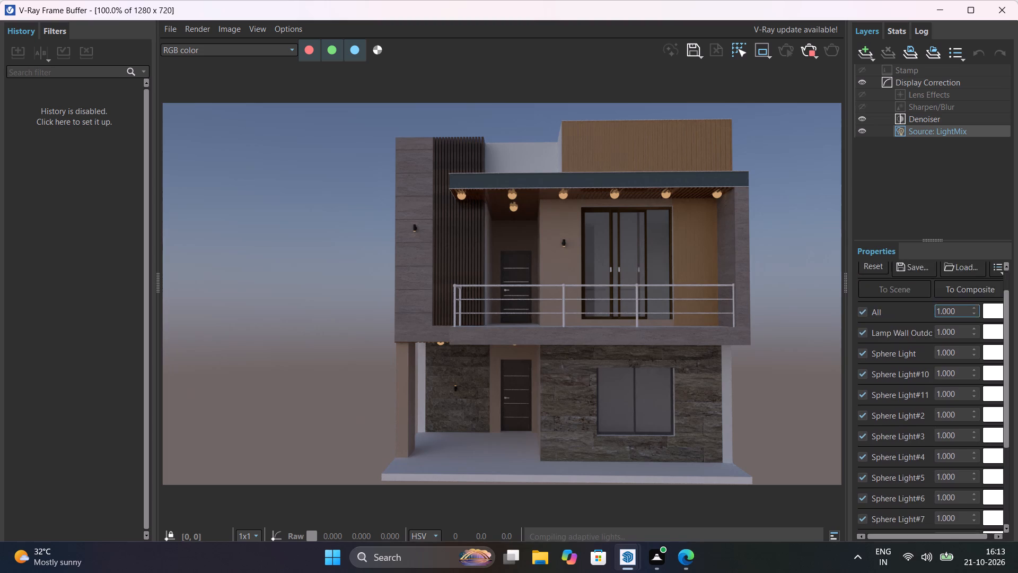
scroll(962, 343, "up", 4)
Switch Sphere Light off and back on in the LightMix to identify it in the render.
left_click(994, 364)
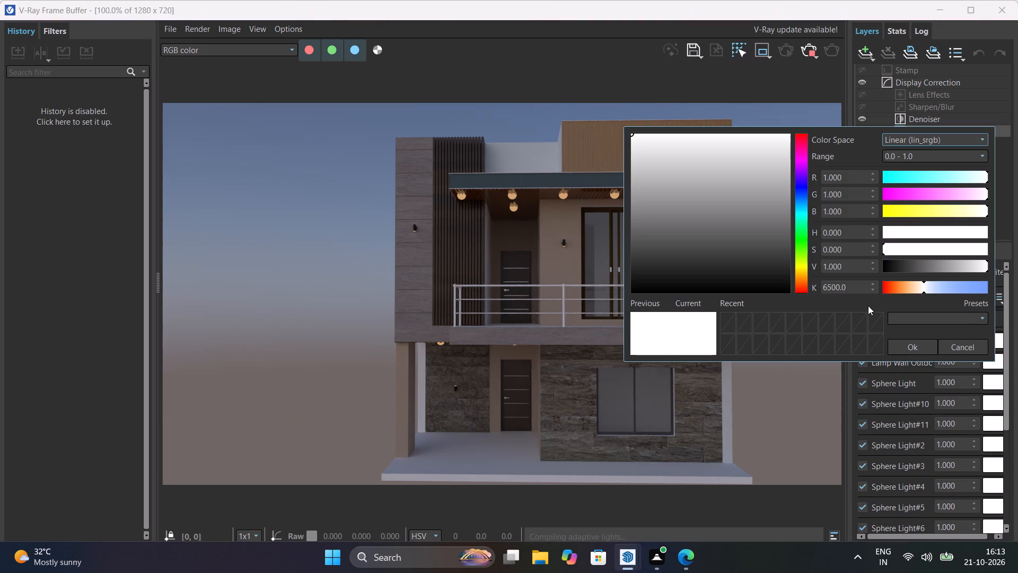
left_click(887, 385)
left_click(888, 386)
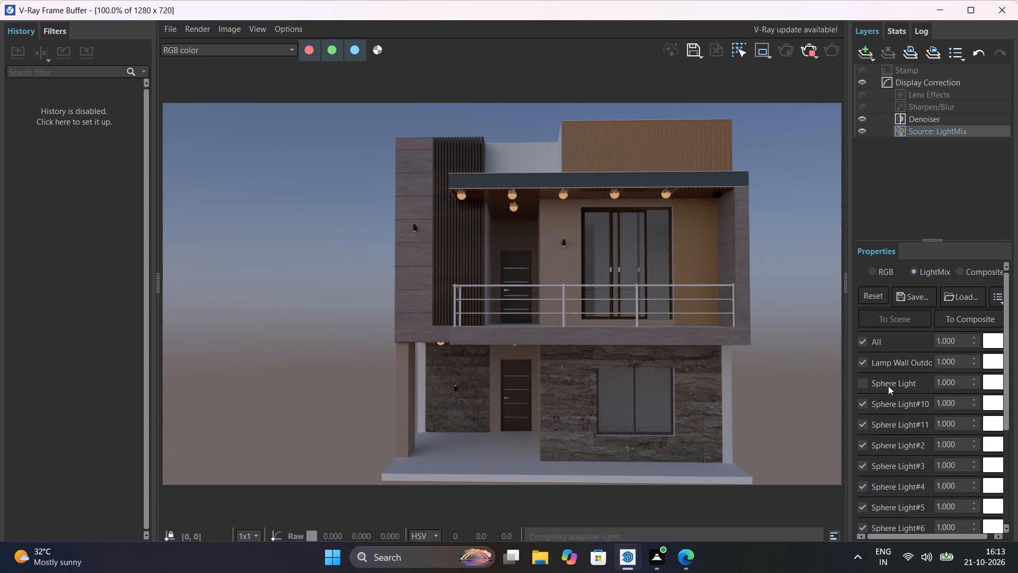
left_click(888, 386)
left_click(888, 386)
Set Sphere Light's LightMix colour temperature to 3500 K.
left_click(993, 379)
left_click_drag(847, 307, 843, 307)
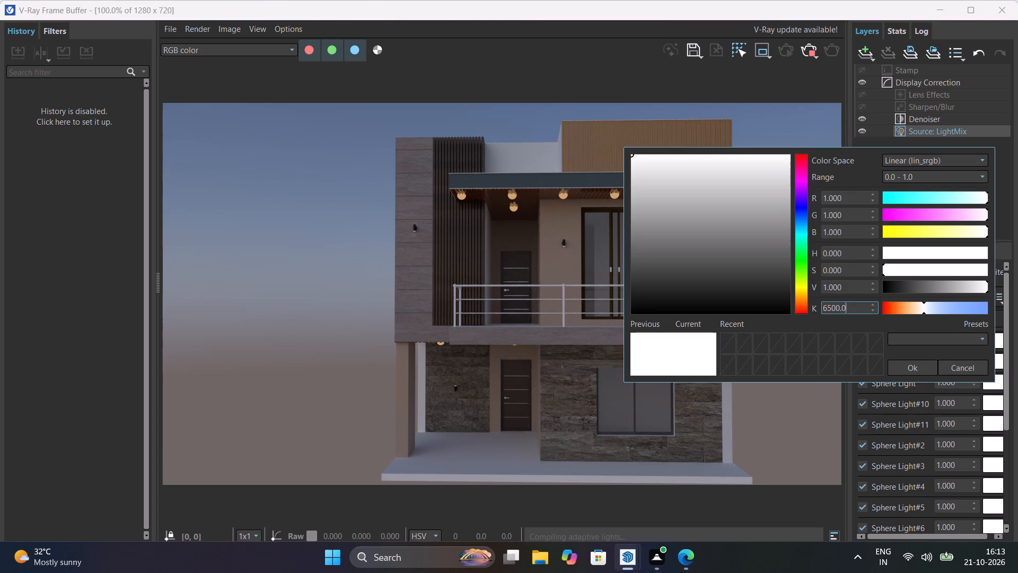
left_click_drag(843, 307, 815, 311)
type("3500")
key("Return")
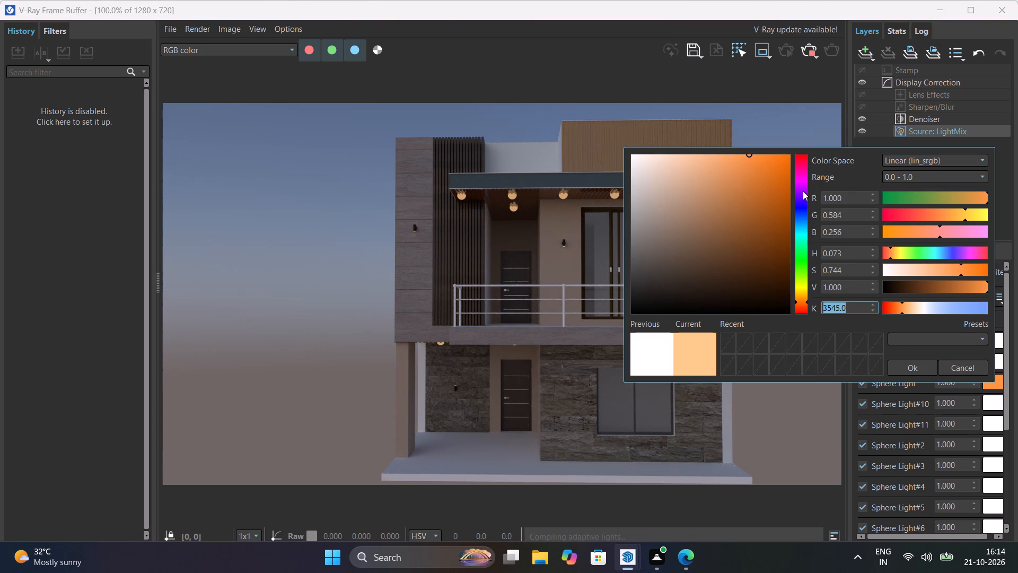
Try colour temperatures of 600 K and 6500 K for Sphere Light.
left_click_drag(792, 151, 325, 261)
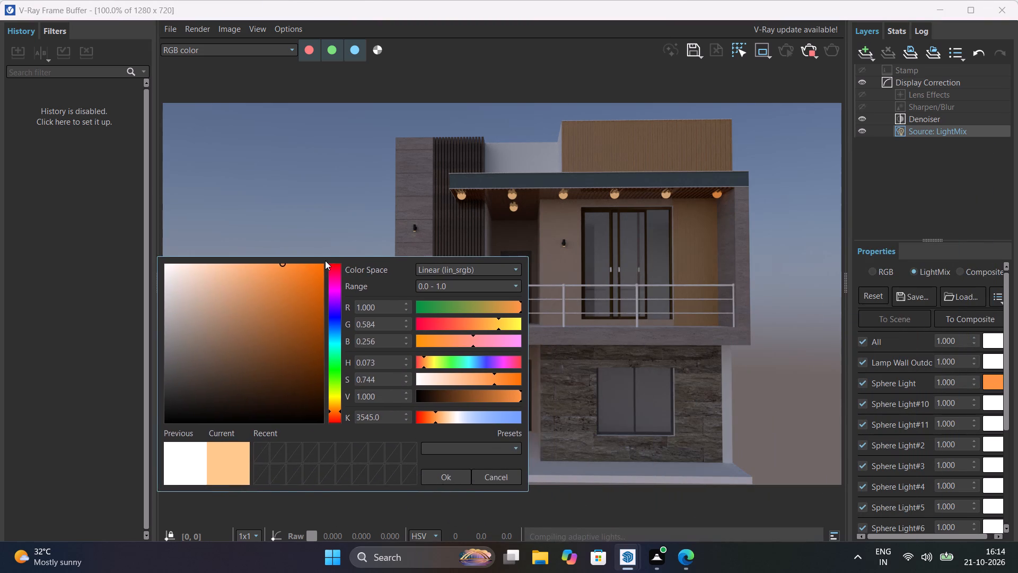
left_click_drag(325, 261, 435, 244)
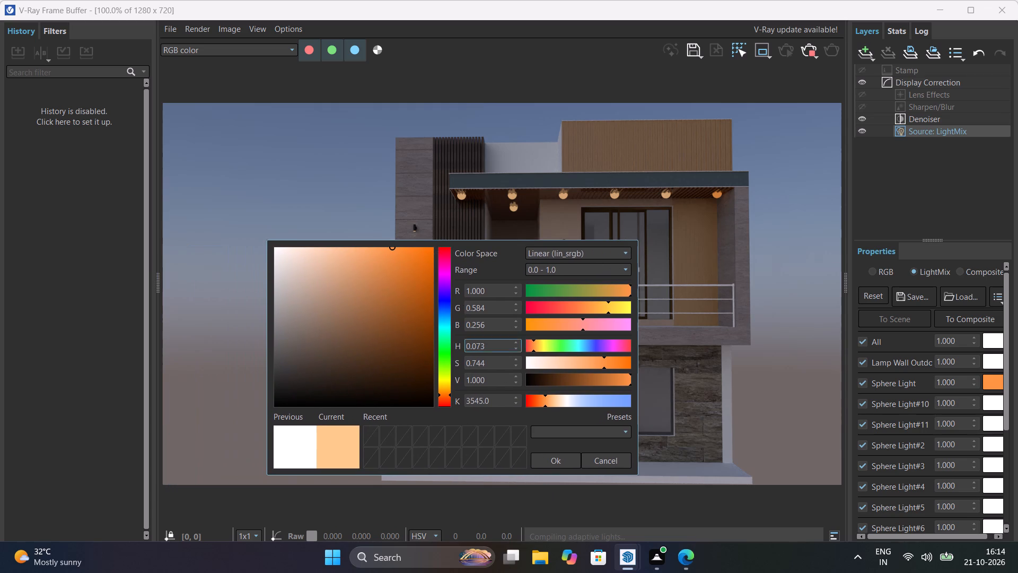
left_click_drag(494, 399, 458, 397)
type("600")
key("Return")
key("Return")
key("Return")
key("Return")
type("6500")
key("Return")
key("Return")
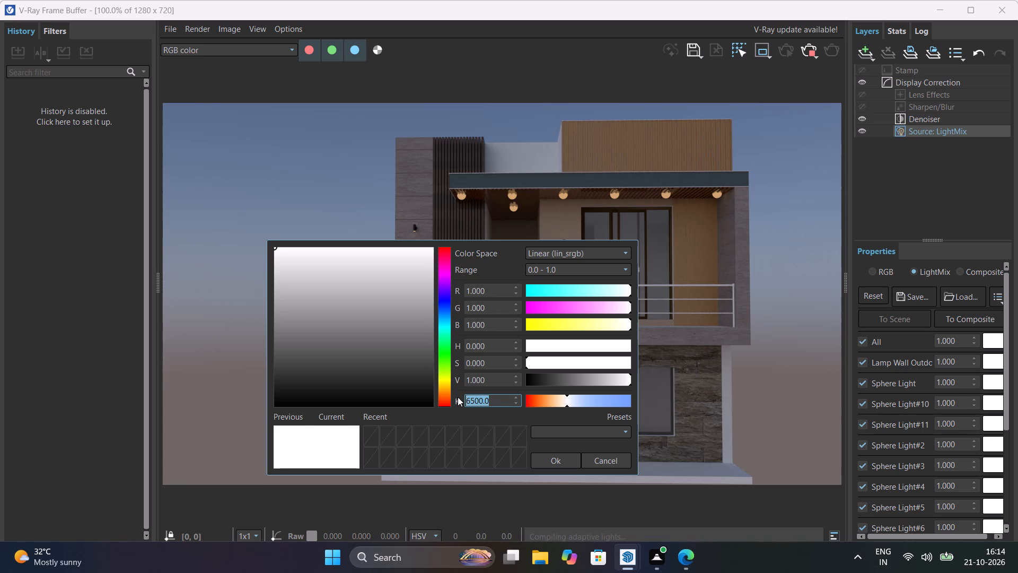
Set Sphere Light's LightMix colour temperature back to a warm 3500 K.
type("35")
type("00")
key("Return")
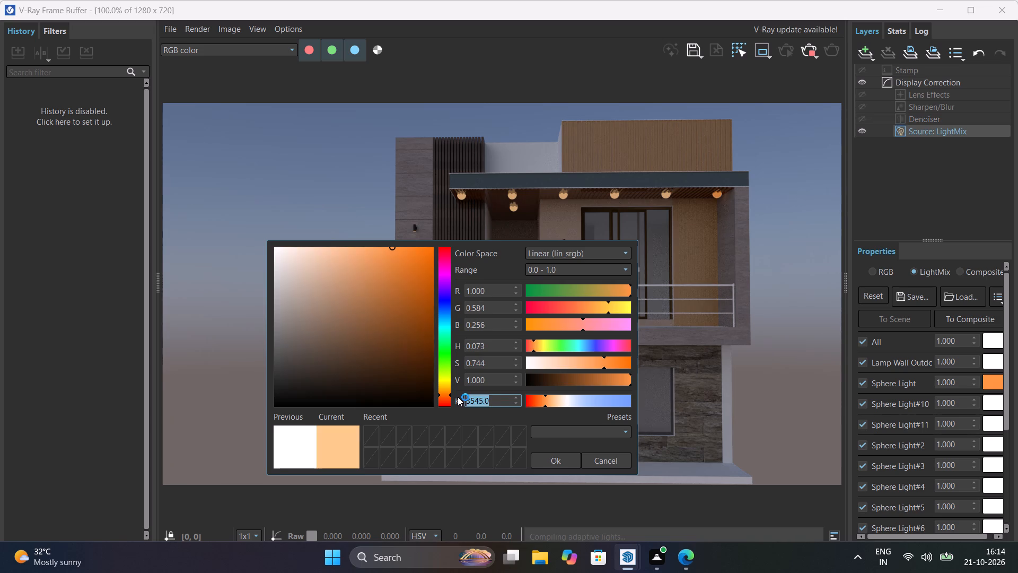
Set the LightMix intensity of Sphere Light, Sphere Light#10 and Sphere Light#11 to 2.
scroll(458, 397, "up", 1)
left_click_drag(961, 385, 928, 385)
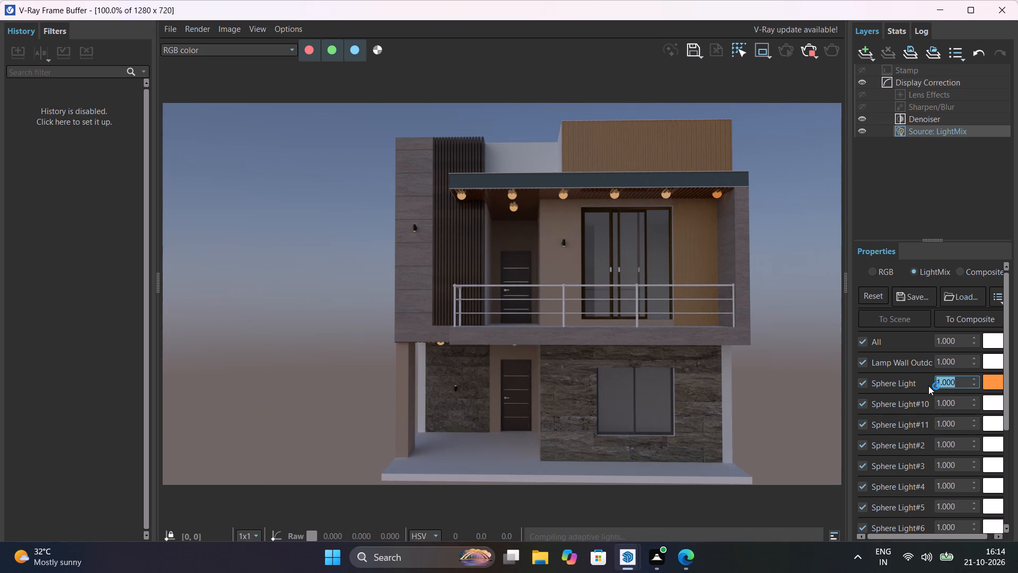
key("2")
key("Return")
left_click_drag(957, 406, 873, 403)
key("2")
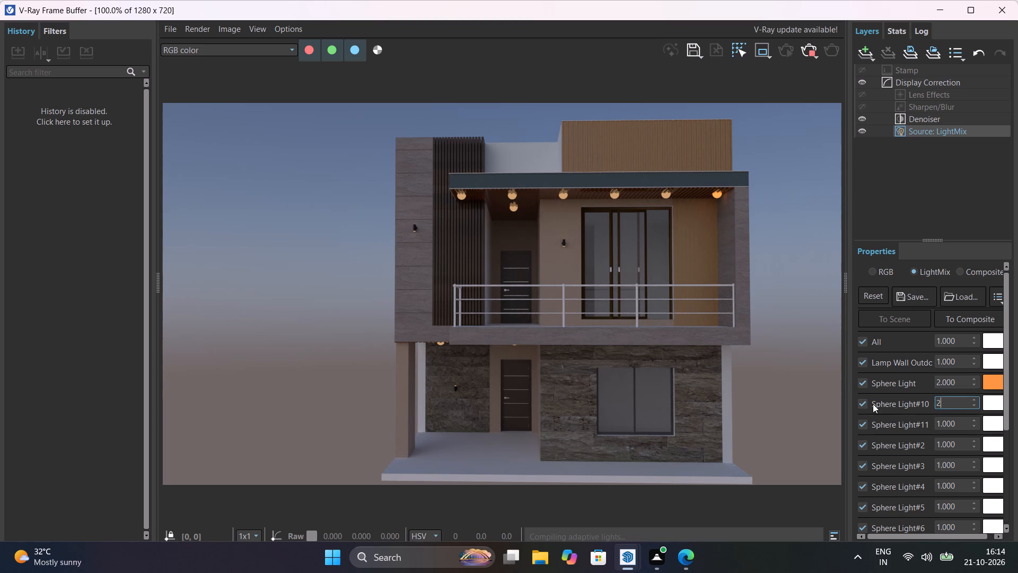
key("Return")
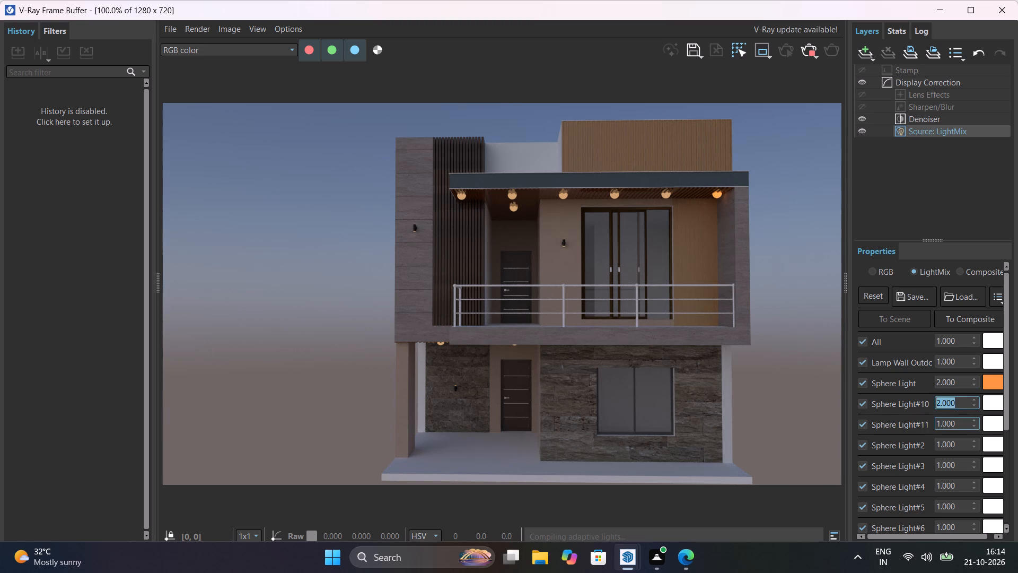
left_click_drag(959, 423, 909, 420)
key("BackSpace")
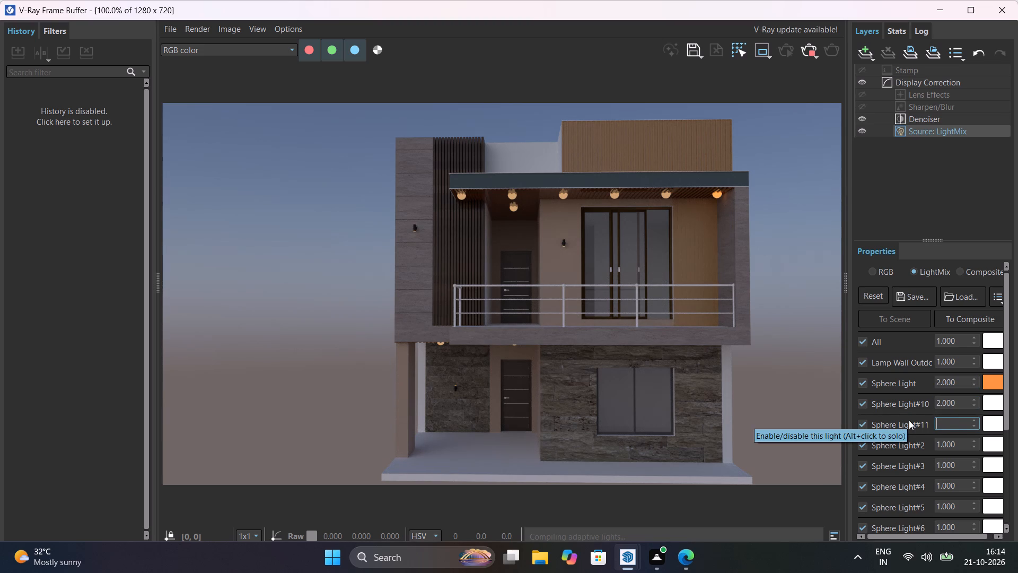
key("2")
key("Return")
Set Sphere Light#10's LightMix colour temperature to 3500 K.
left_click(1006, 398)
left_click(987, 402)
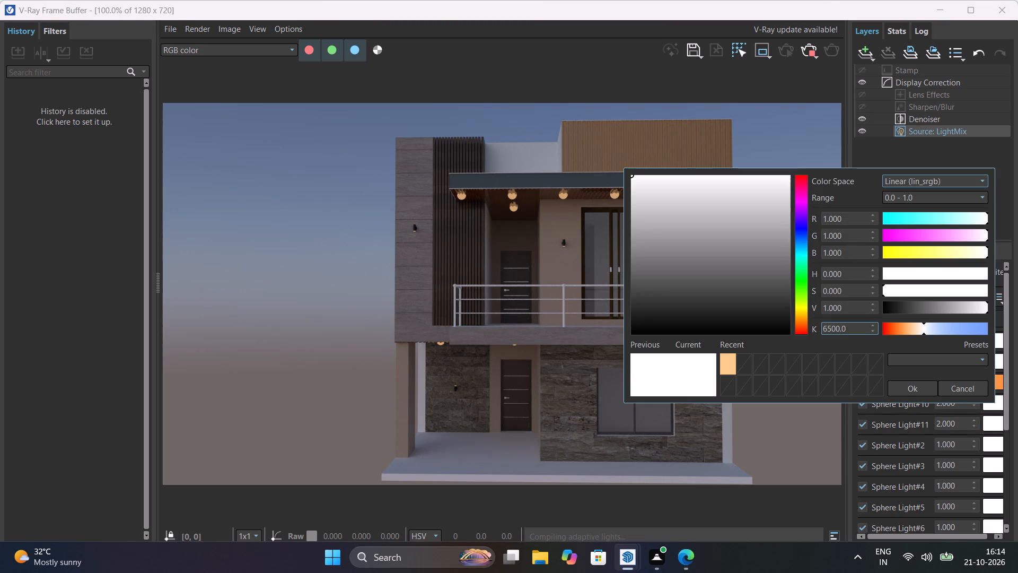
left_click_drag(859, 328, 829, 325)
key("BackSpace")
key("BackSpace")
key("BackSpace")
key("BackSpace")
key("BackSpace")
key("BackSpace")
key("BackSpace")
type("3500")
key("Return")
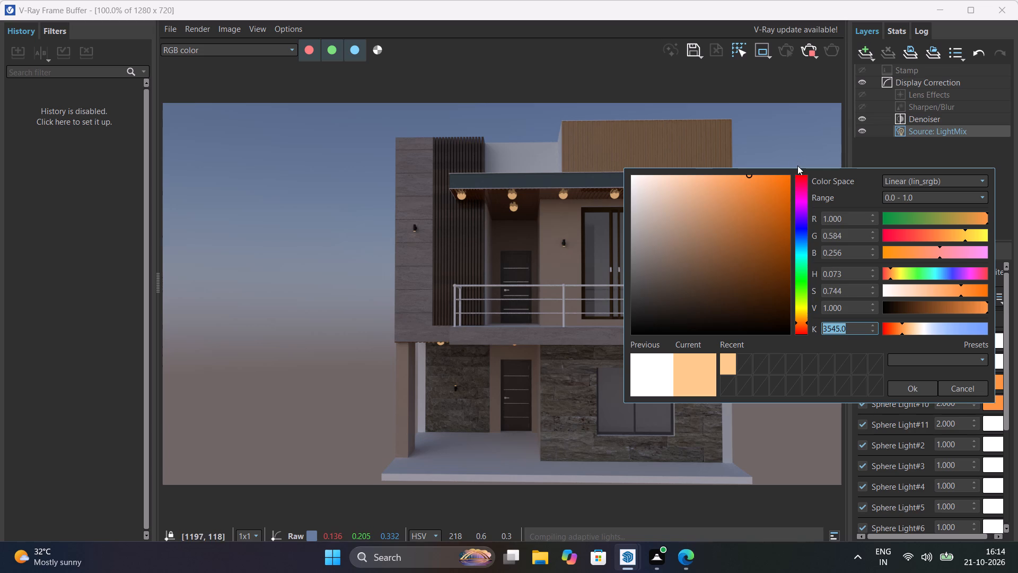
left_click_drag(797, 172, 427, 236)
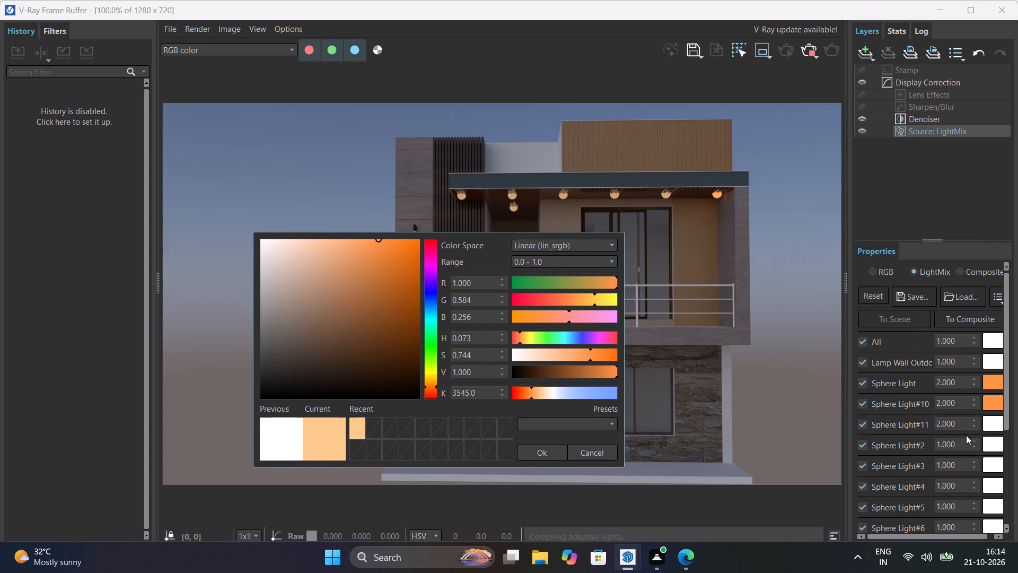
Set Sphere Light#11's LightMix colour temperature to the same warm 3500 K.
left_click(989, 427)
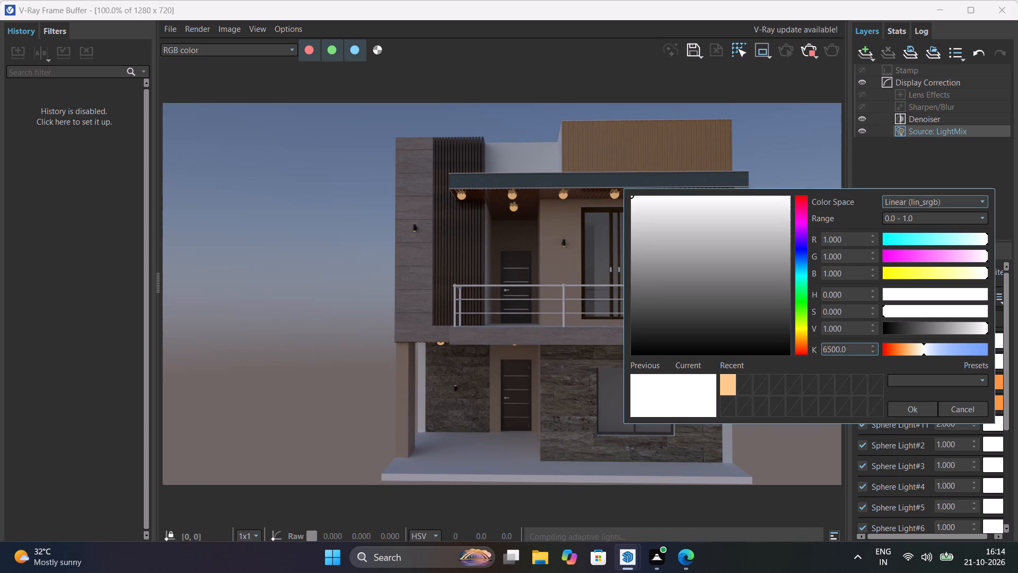
left_click_drag(847, 350, 787, 362)
key("BackSpace")
key("BackSpace")
key("BackSpace")
key("BackSpace")
key("BackSpace")
key("BackSpace")
key("BackSpace")
key("BackSpace")
key("BackSpace")
key("BackSpace")
key("BackSpace")
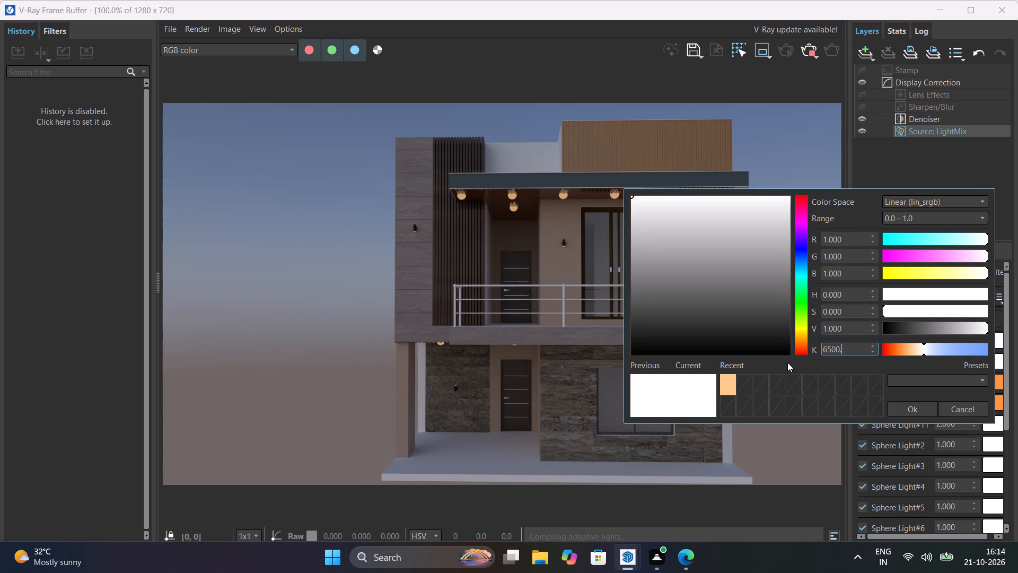
type("3500")
key("Return")
Set the LightMix colour temperature of Sphere Light#2, Sphere Light#3 and Sphere Light#4 to about 3500 K.
left_click(988, 447)
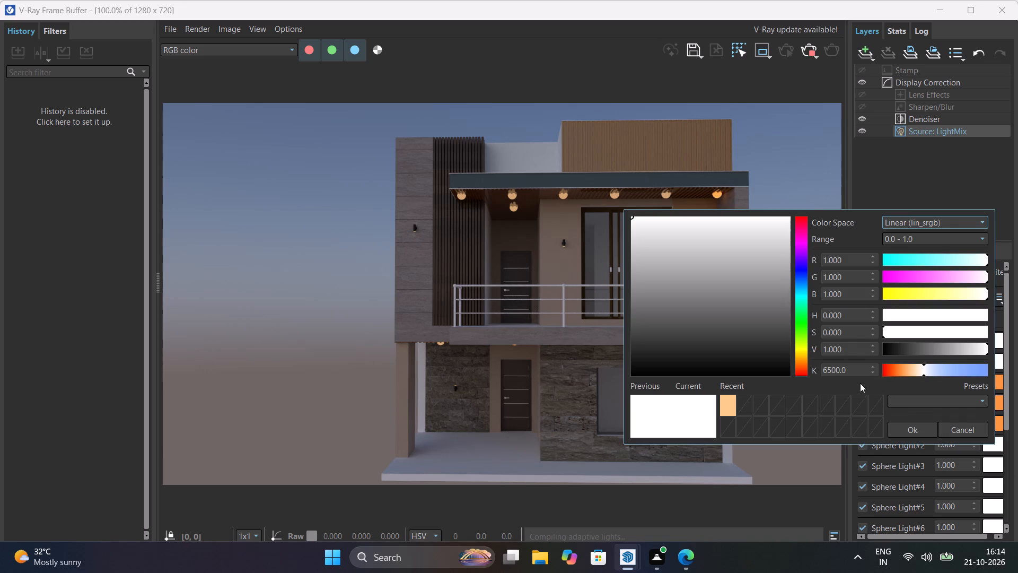
left_click_drag(858, 373, 765, 370)
type("35000")
key("Return")
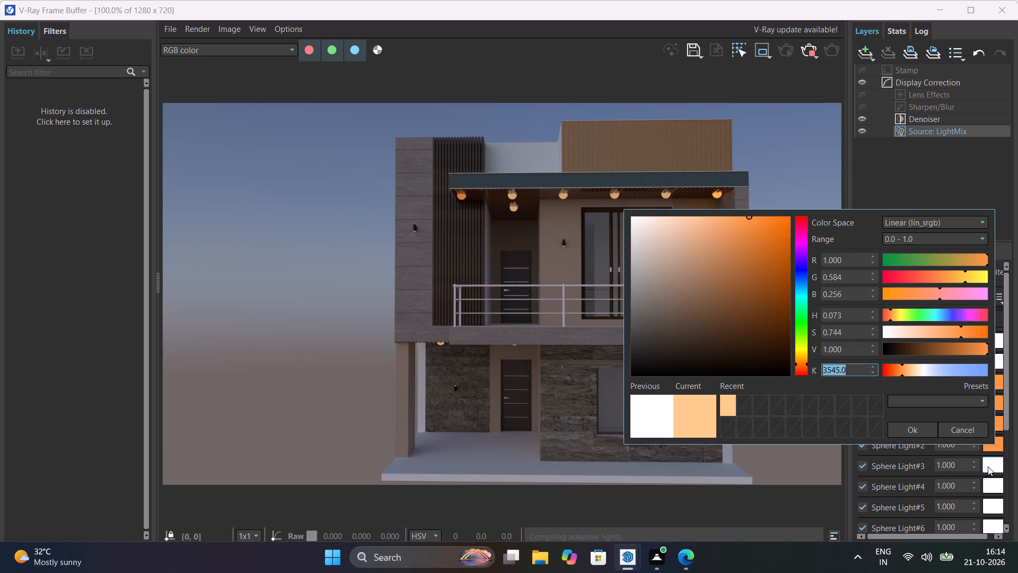
left_click(990, 467)
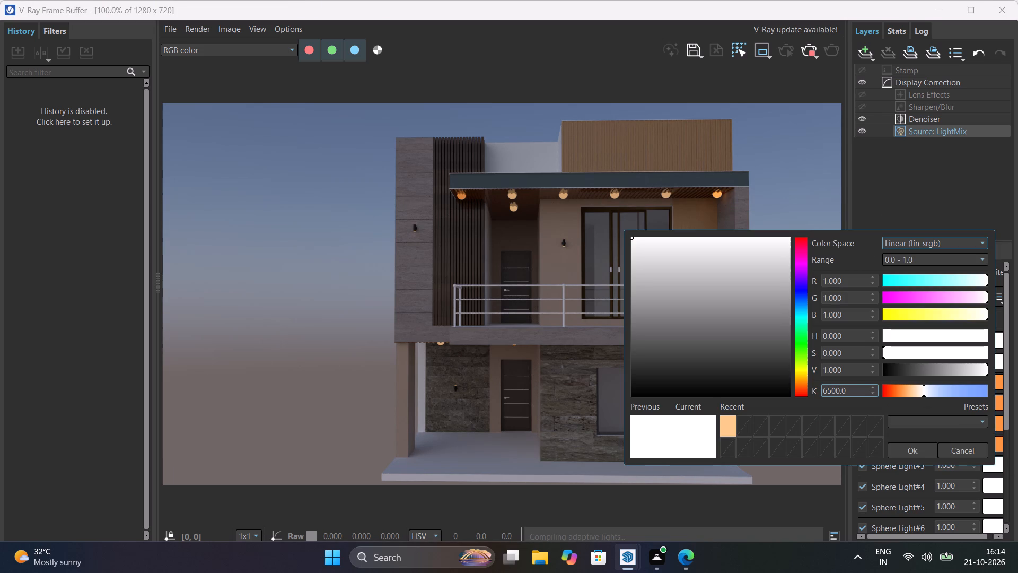
left_click_drag(858, 389, 771, 389)
type("3500")
key("Return")
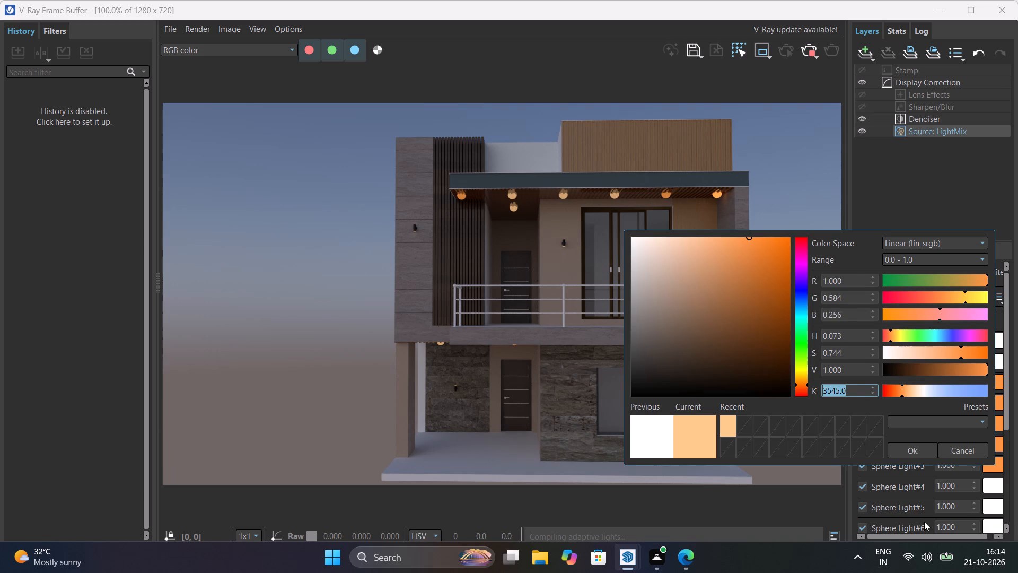
left_click(992, 486)
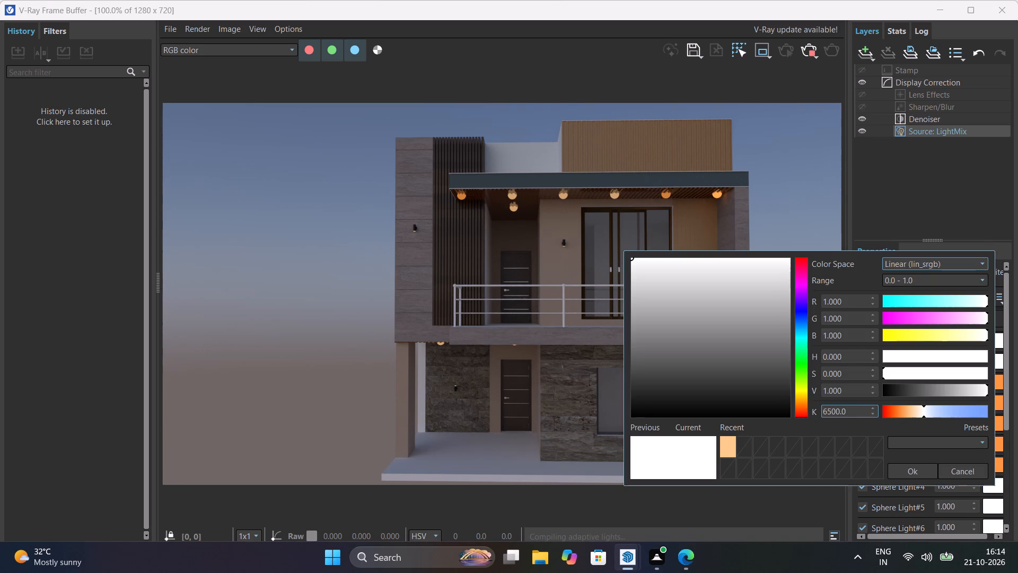
left_click_drag(856, 414, 797, 412)
type("3500")
key("Return")
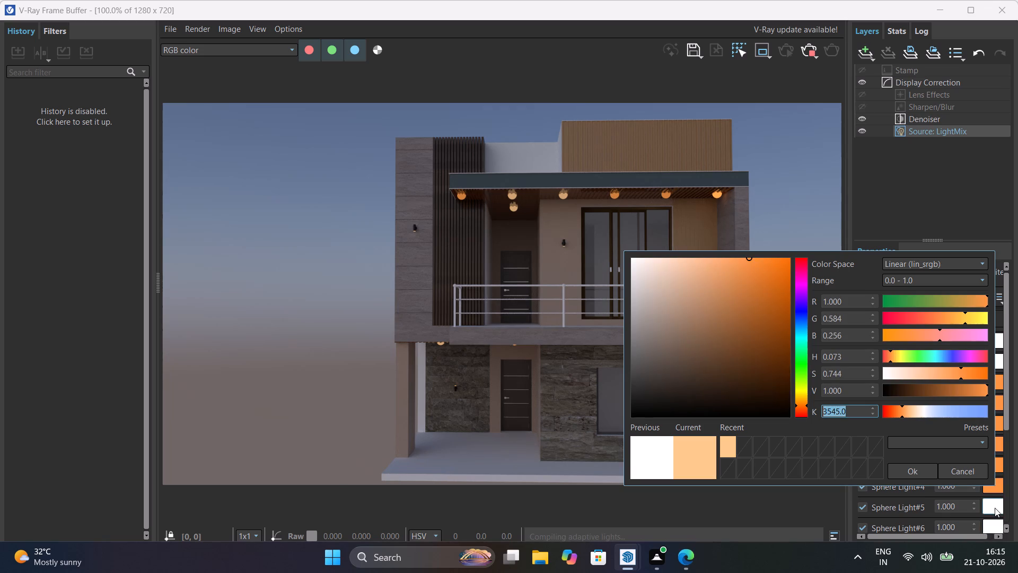
Set the LightMix colour temperature of Sphere Light#5 and Sphere Light#6 to 3500 K.
left_click(995, 508)
left_click_drag(863, 436, 779, 435)
key("Return")
key("3")
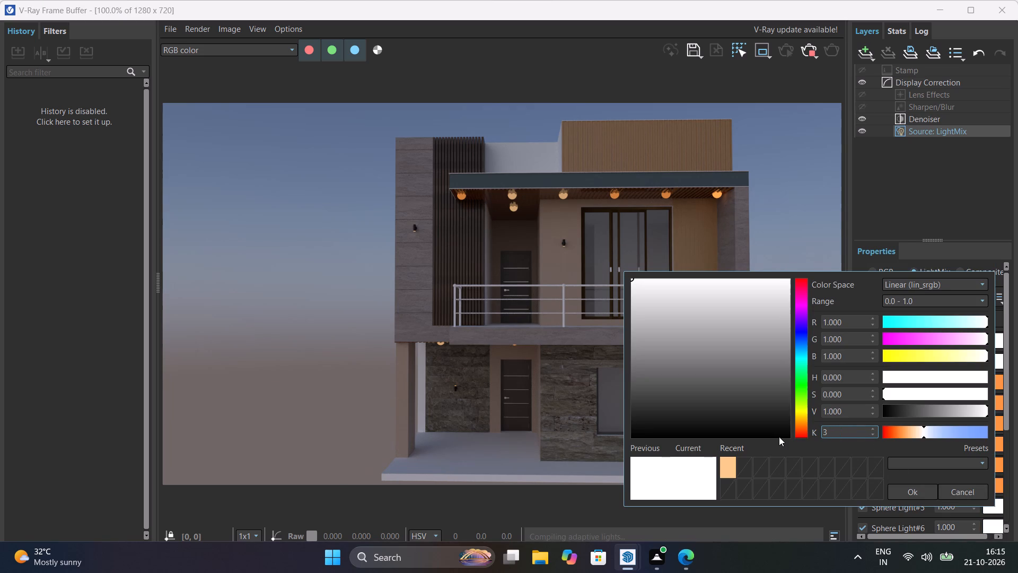
type("500")
key("Return")
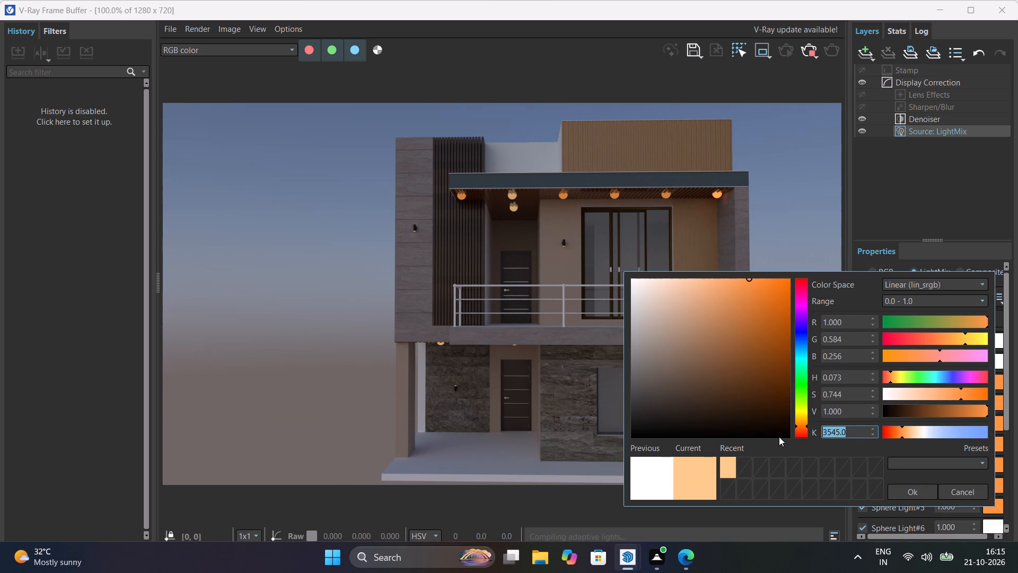
left_click(990, 527)
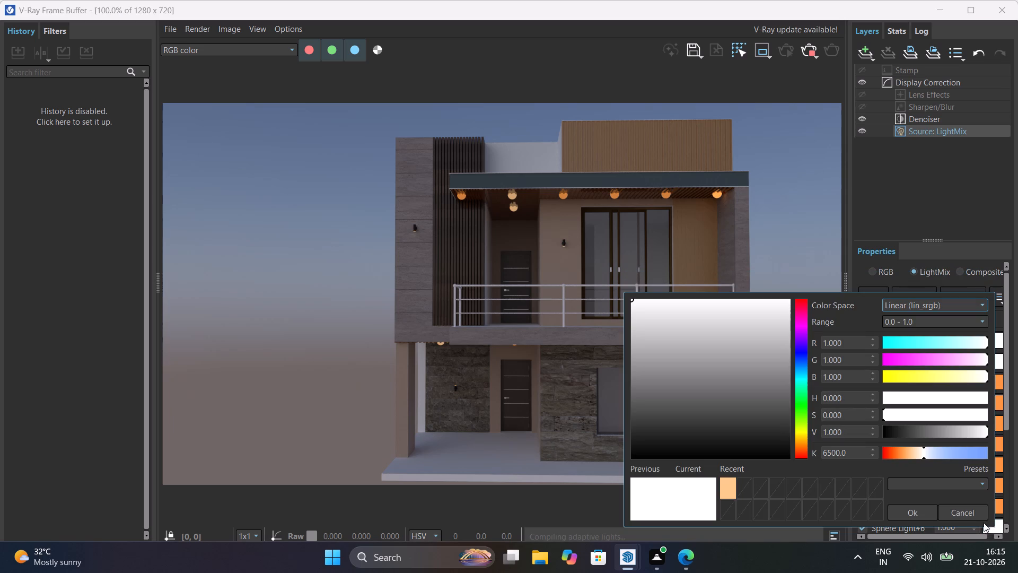
left_click_drag(859, 456, 806, 455)
type("3500")
key("Return")
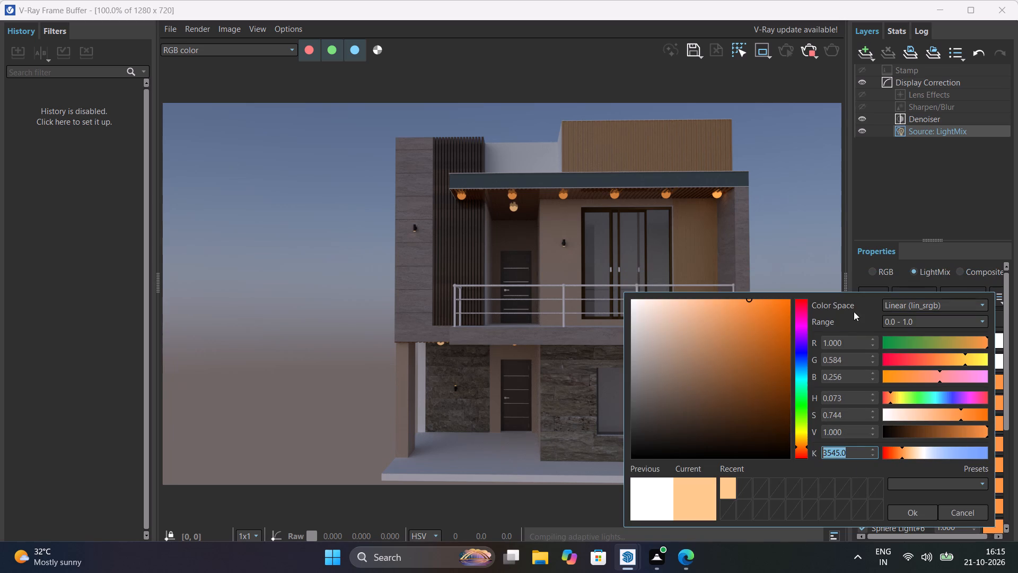
left_click_drag(853, 296, 438, 193)
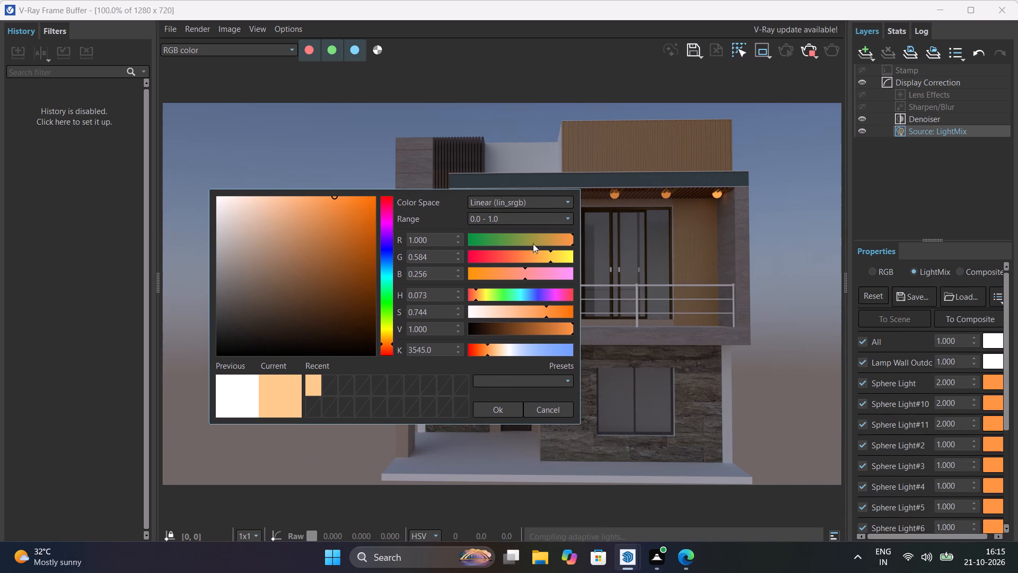
Set the LightMix colour temperature of Sphere Light#7, Sphere Light#8 and Sphere Light#9 to about 3500 K.
scroll(950, 518, "down", 2)
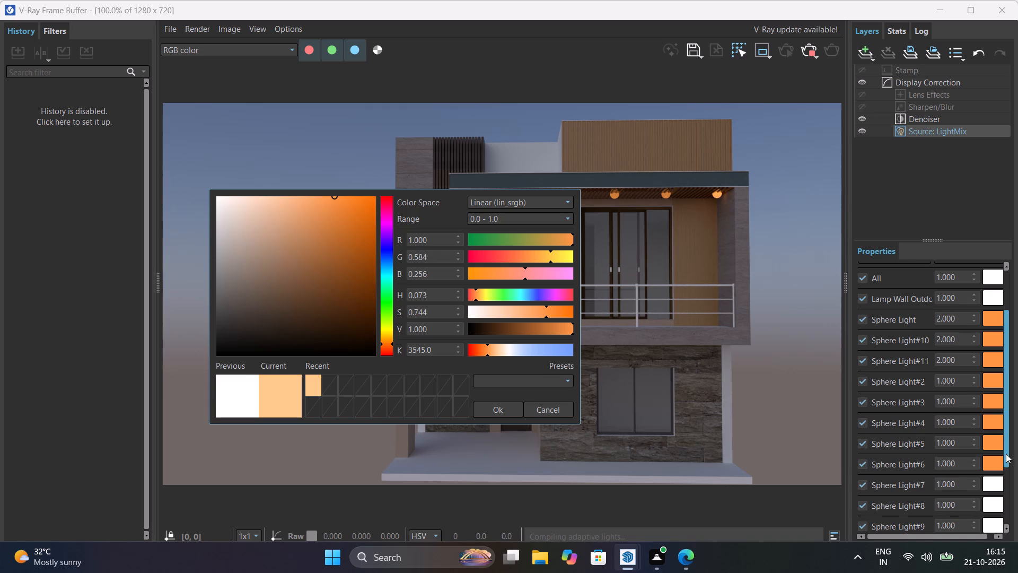
left_click(987, 482)
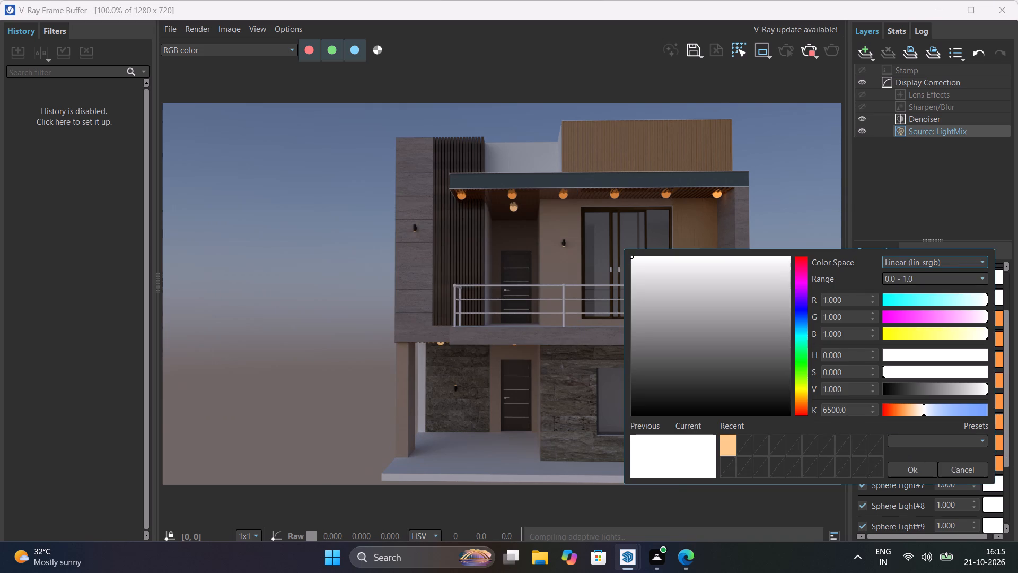
left_click_drag(852, 412, 795, 408)
type("3500")
key("Return")
left_click(997, 505)
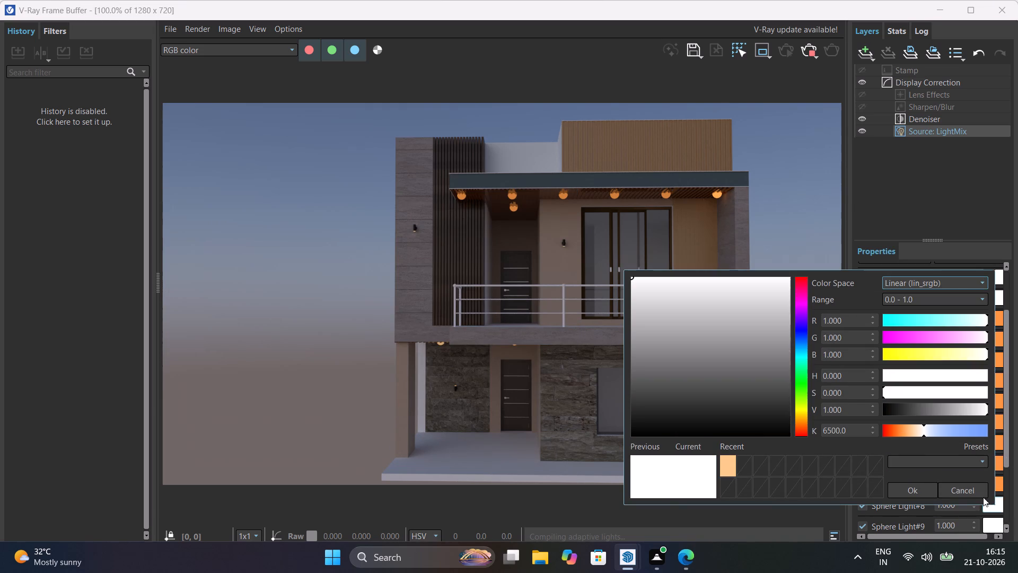
left_click_drag(843, 431, 819, 429)
type("350")
key("Return")
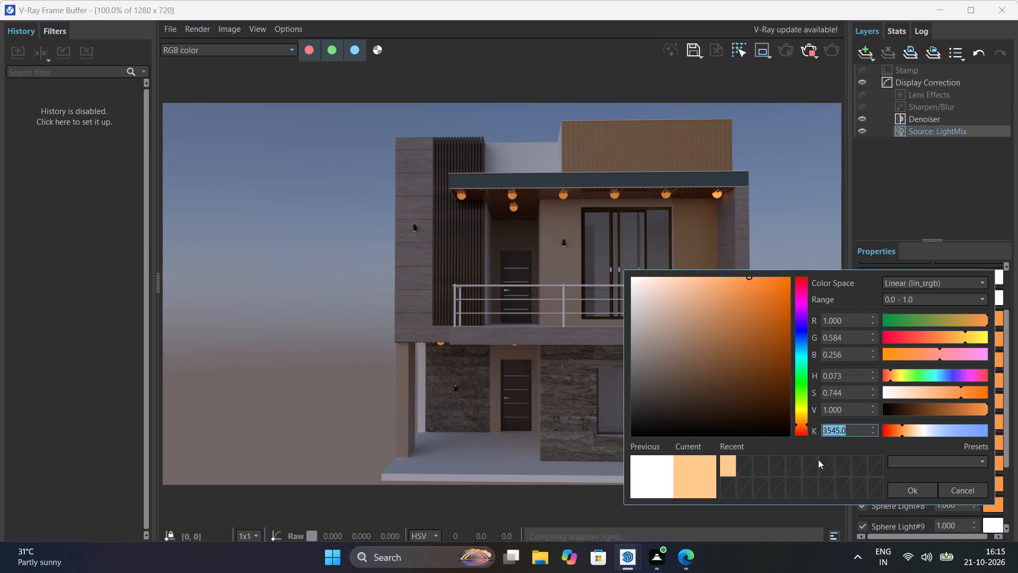
left_click(999, 528)
type("35")
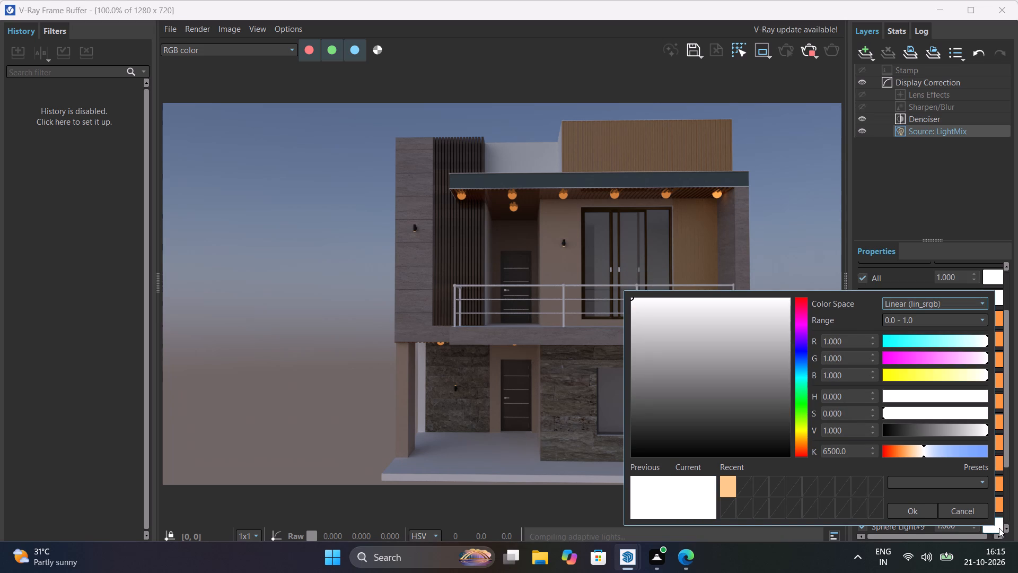
left_click_drag(854, 448, 805, 448)
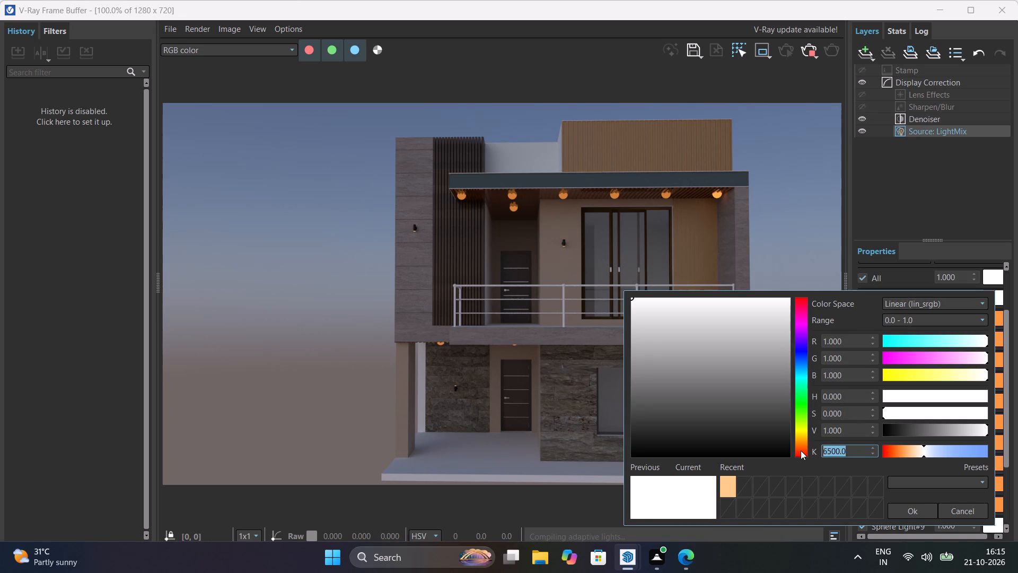
type("3500")
key("Return")
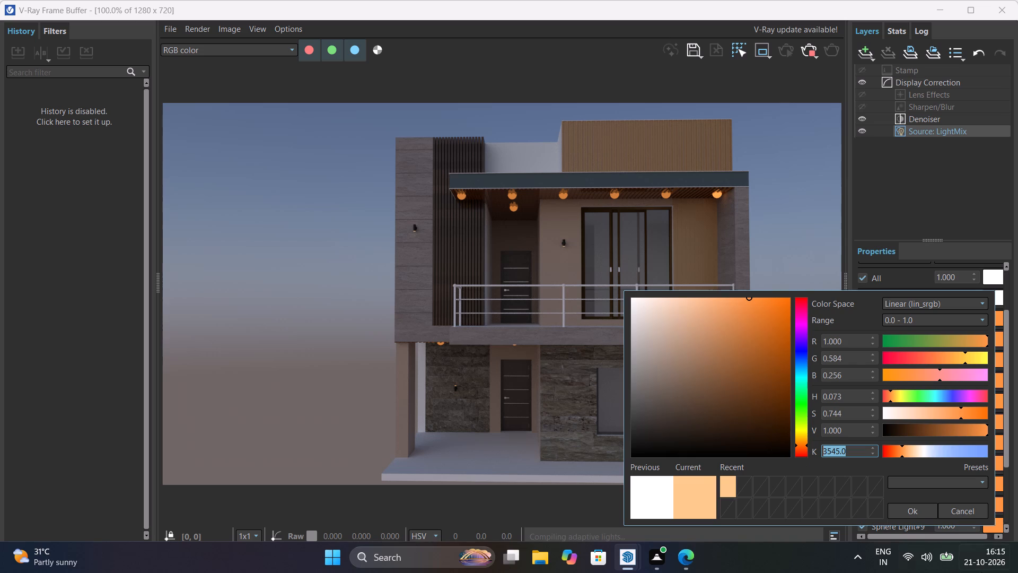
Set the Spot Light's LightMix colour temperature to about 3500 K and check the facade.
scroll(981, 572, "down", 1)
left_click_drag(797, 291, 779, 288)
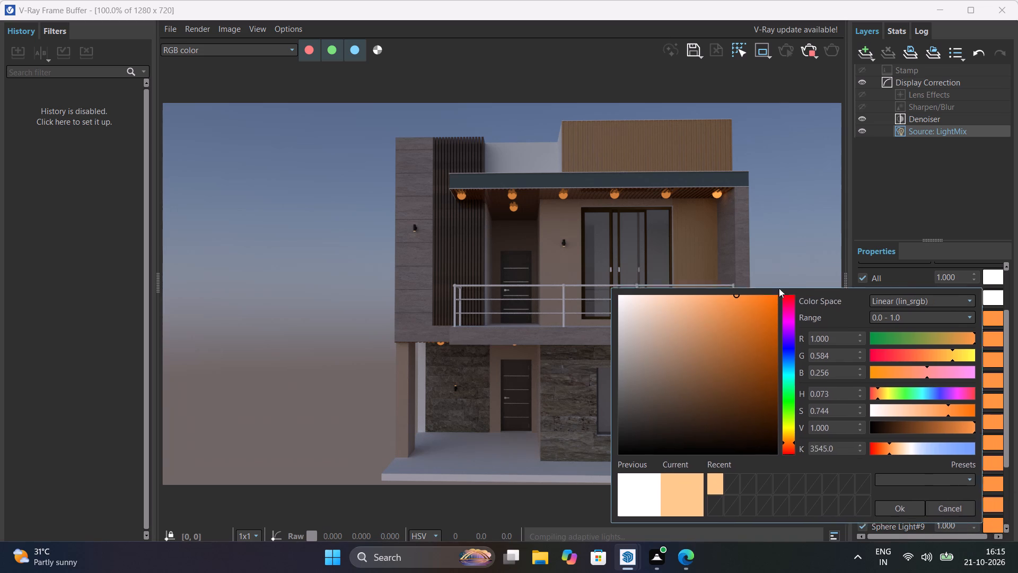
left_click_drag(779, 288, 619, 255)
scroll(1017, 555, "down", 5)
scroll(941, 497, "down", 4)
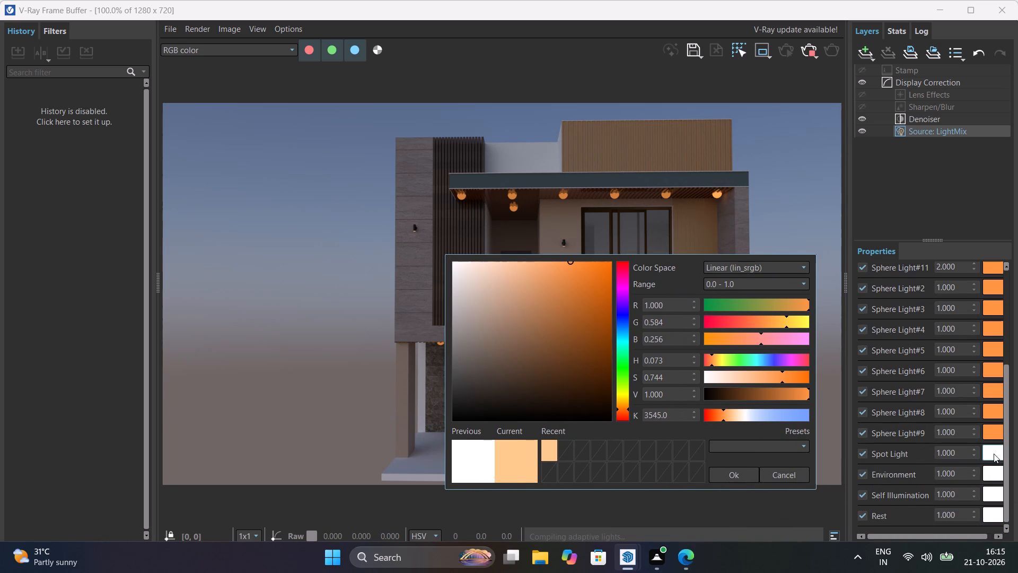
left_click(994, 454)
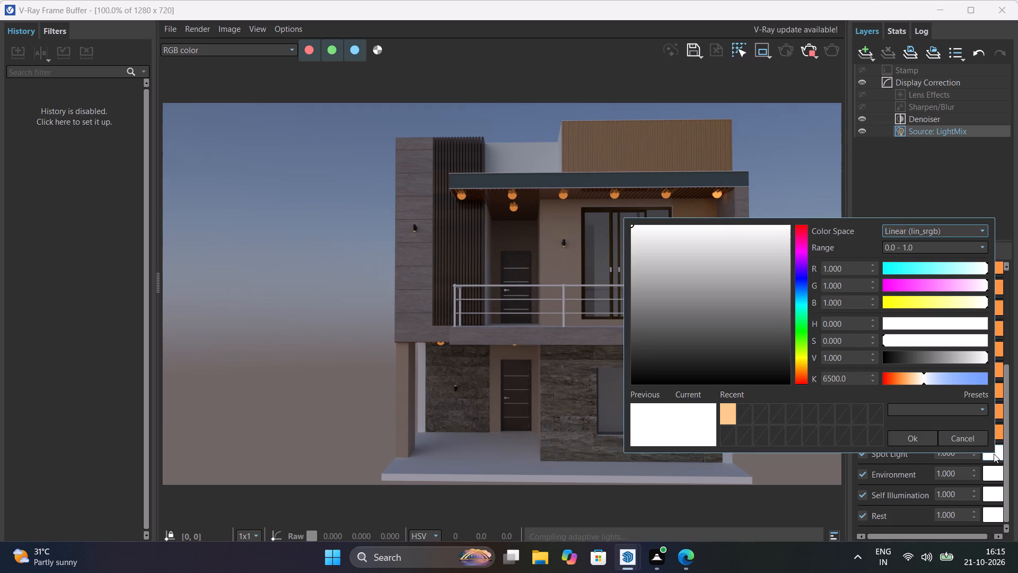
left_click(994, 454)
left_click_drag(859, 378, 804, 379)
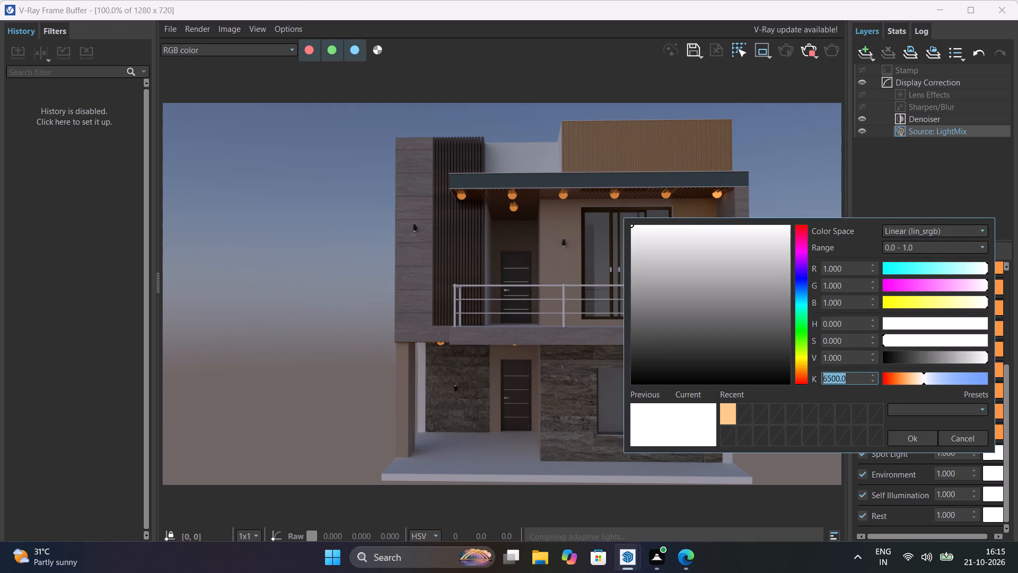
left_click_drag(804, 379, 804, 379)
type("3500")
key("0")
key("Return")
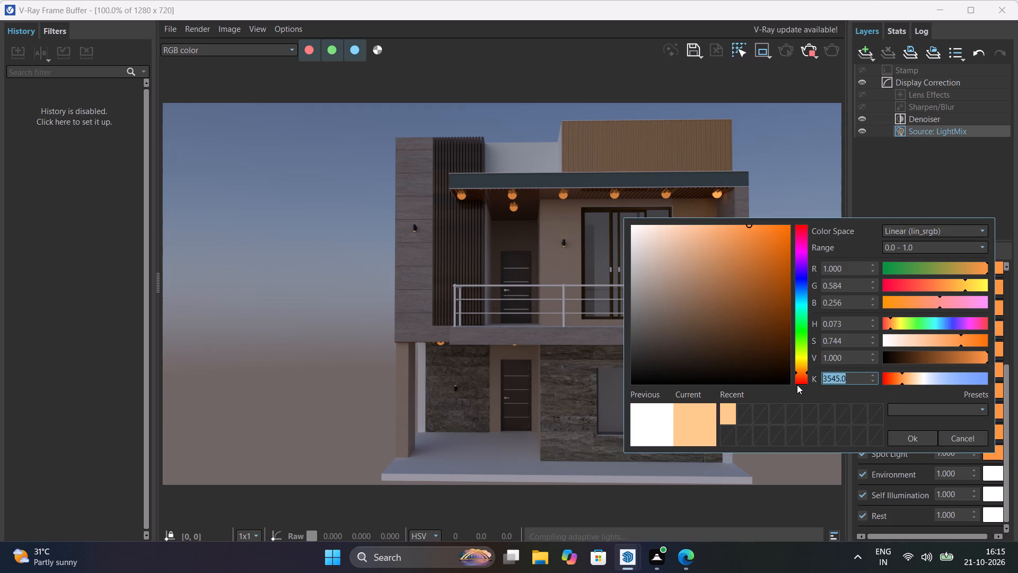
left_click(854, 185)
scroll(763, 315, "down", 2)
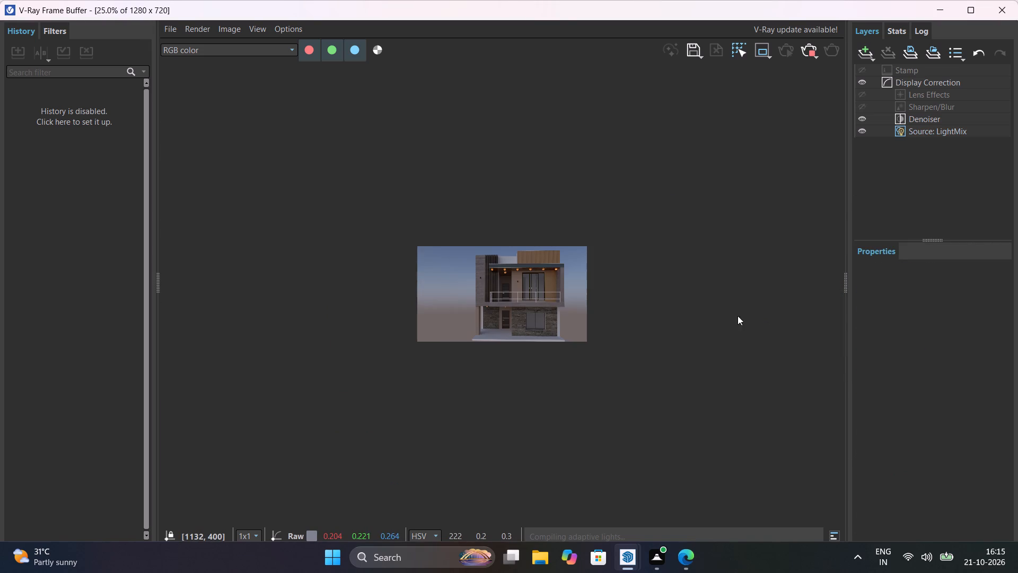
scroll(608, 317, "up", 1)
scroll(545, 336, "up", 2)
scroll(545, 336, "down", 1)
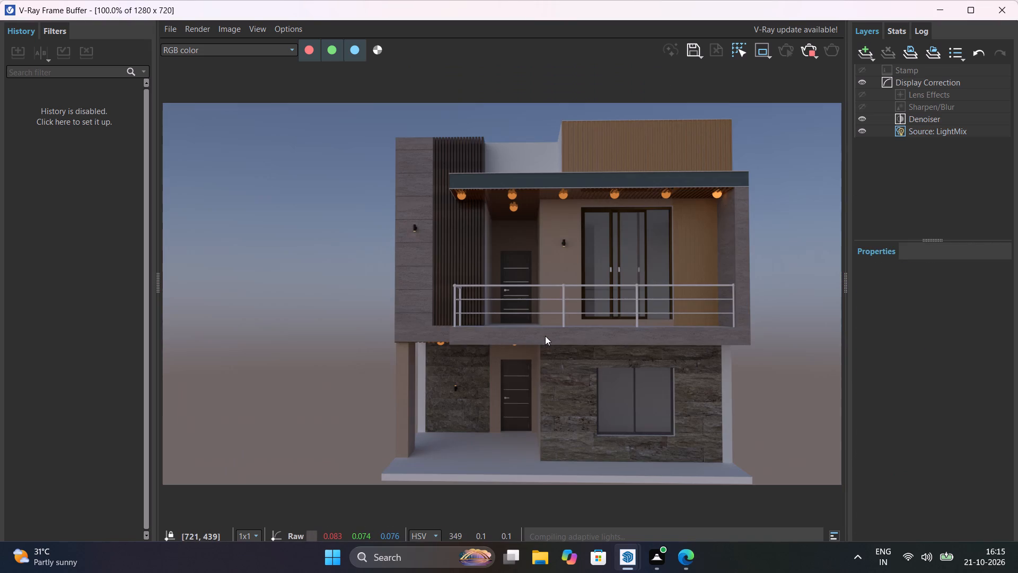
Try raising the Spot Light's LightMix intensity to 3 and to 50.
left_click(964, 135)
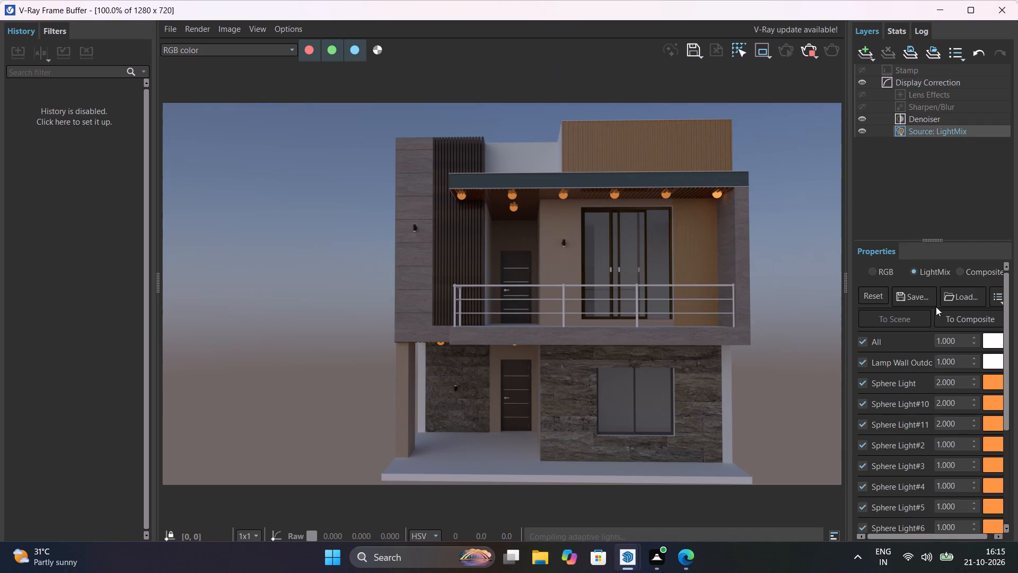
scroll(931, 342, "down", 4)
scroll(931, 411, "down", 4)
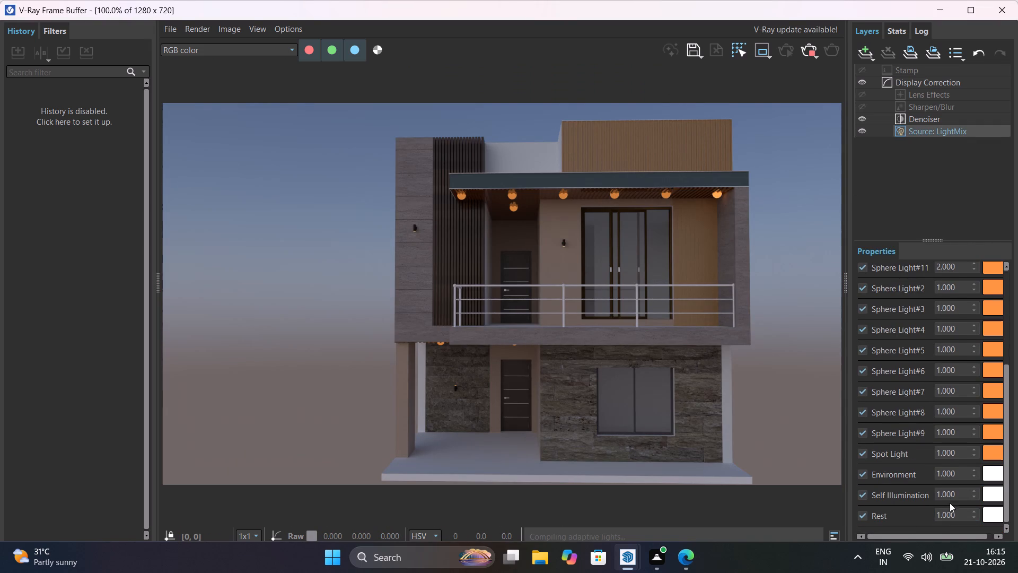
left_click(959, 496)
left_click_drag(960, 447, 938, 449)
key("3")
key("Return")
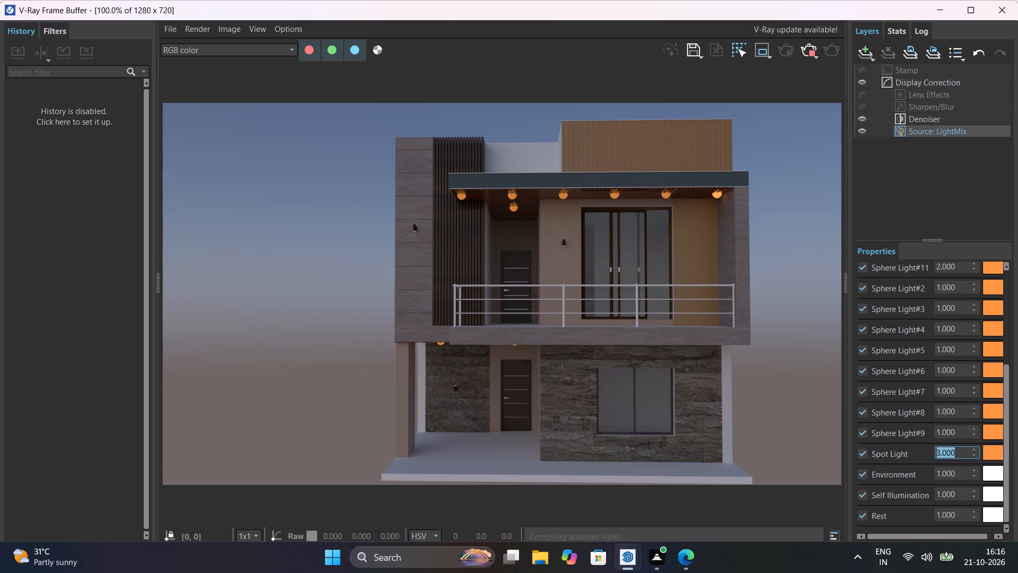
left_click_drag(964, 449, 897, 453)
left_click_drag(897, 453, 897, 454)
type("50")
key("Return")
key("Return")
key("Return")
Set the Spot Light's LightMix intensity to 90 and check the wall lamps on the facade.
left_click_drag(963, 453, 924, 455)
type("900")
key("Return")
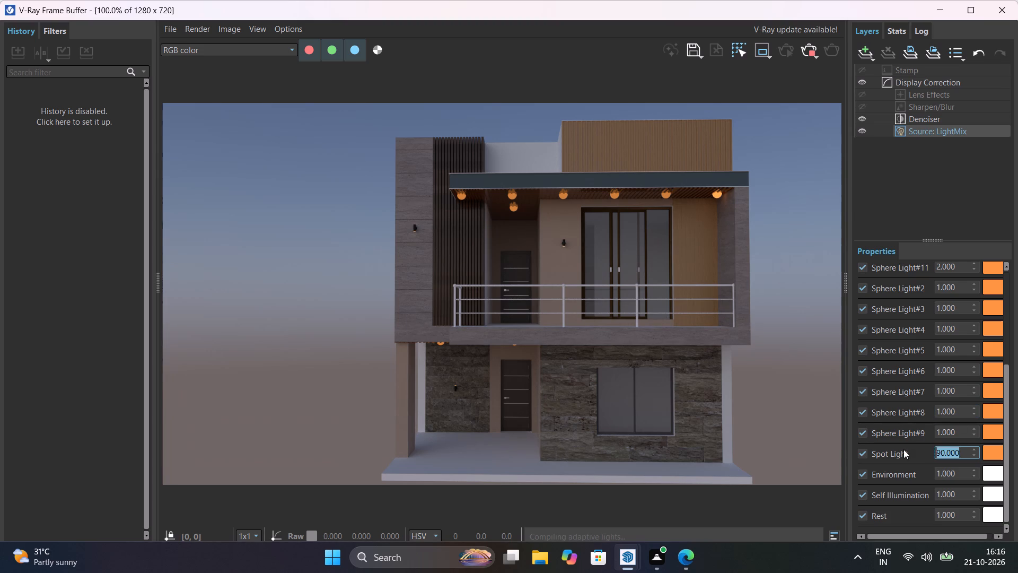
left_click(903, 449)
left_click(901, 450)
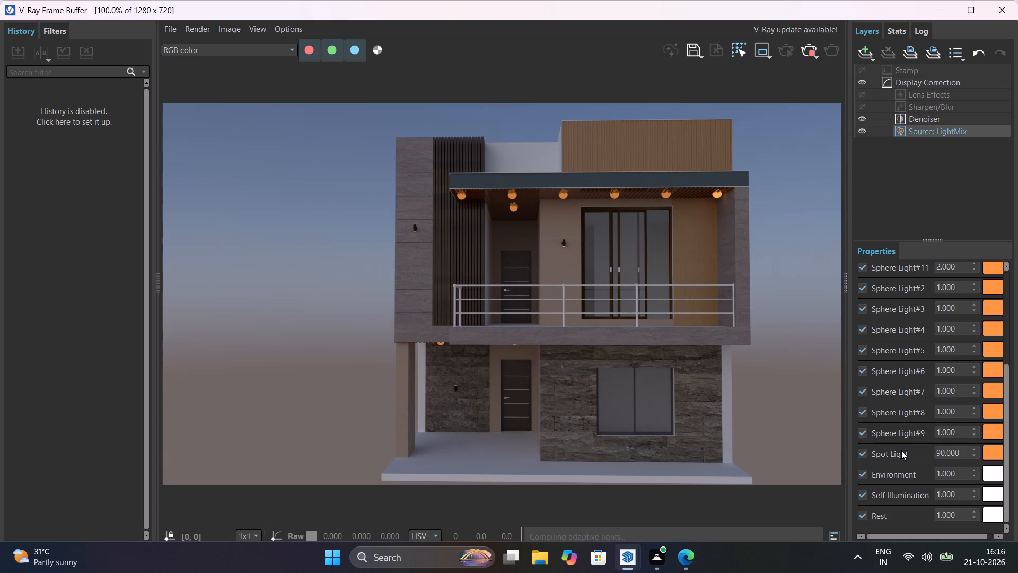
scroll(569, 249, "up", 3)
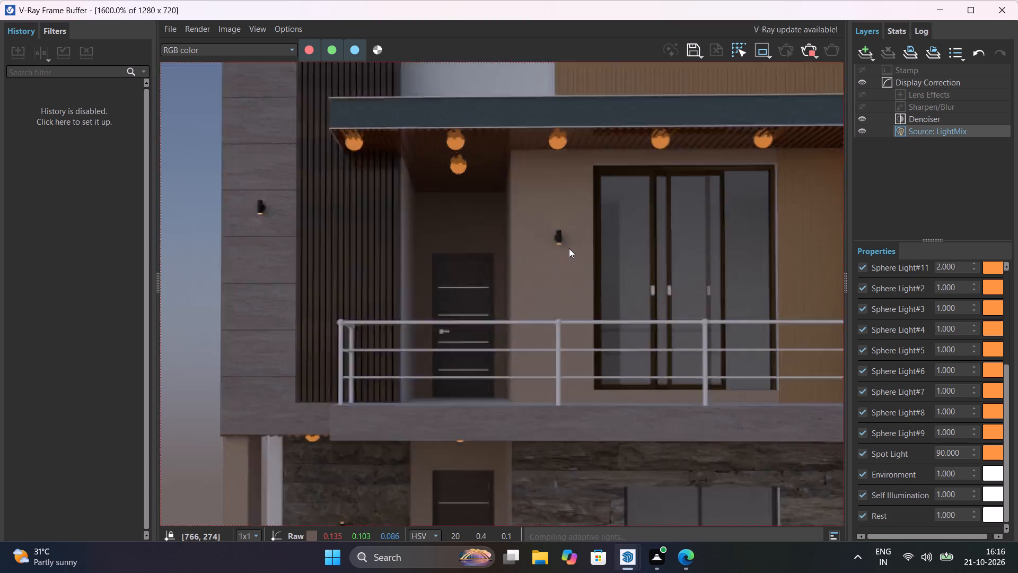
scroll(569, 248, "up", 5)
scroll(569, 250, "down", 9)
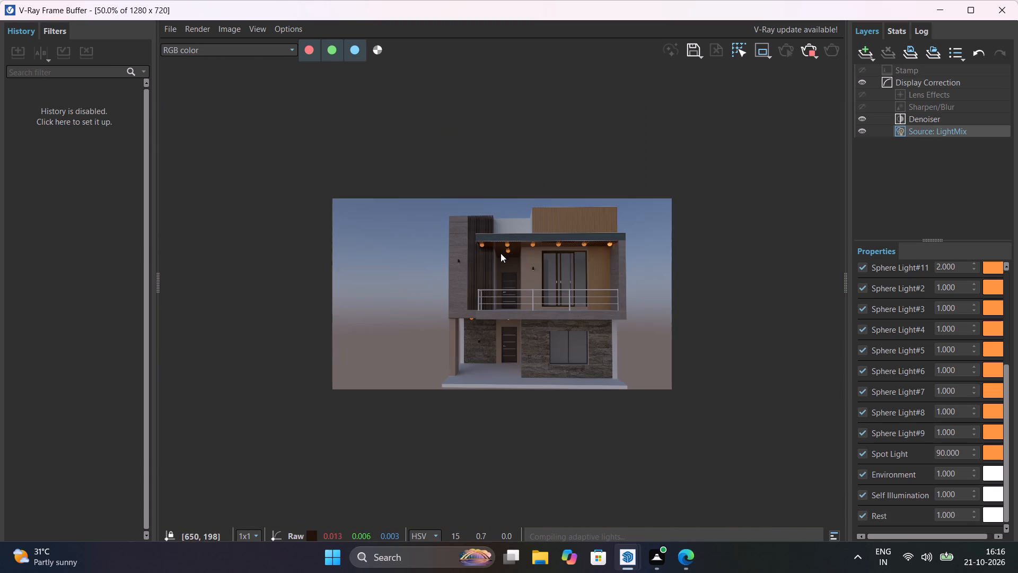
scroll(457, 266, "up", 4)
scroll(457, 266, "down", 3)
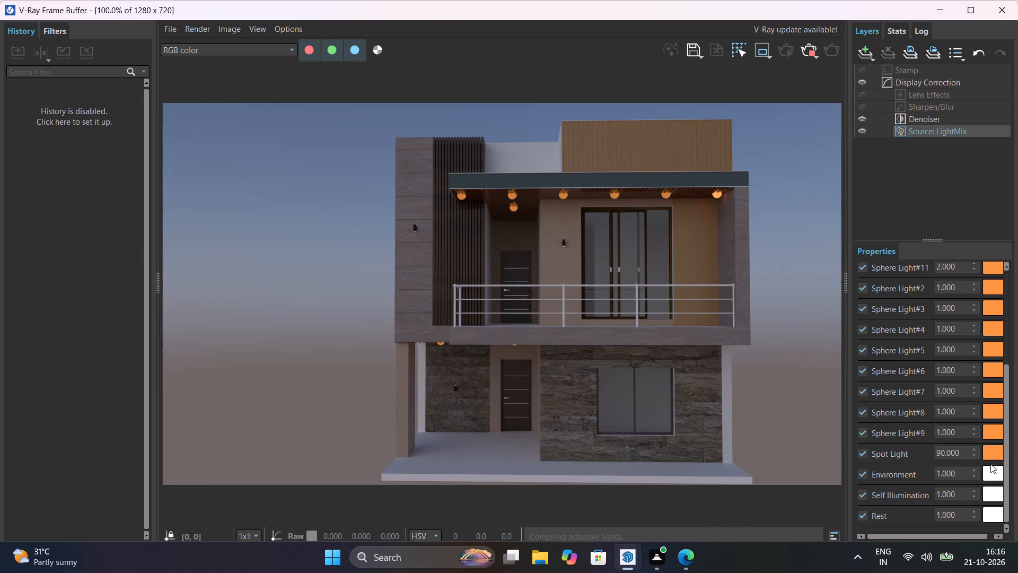
Set the Spot Light's LightMix intensity to 99.
left_click_drag(963, 452, 883, 453)
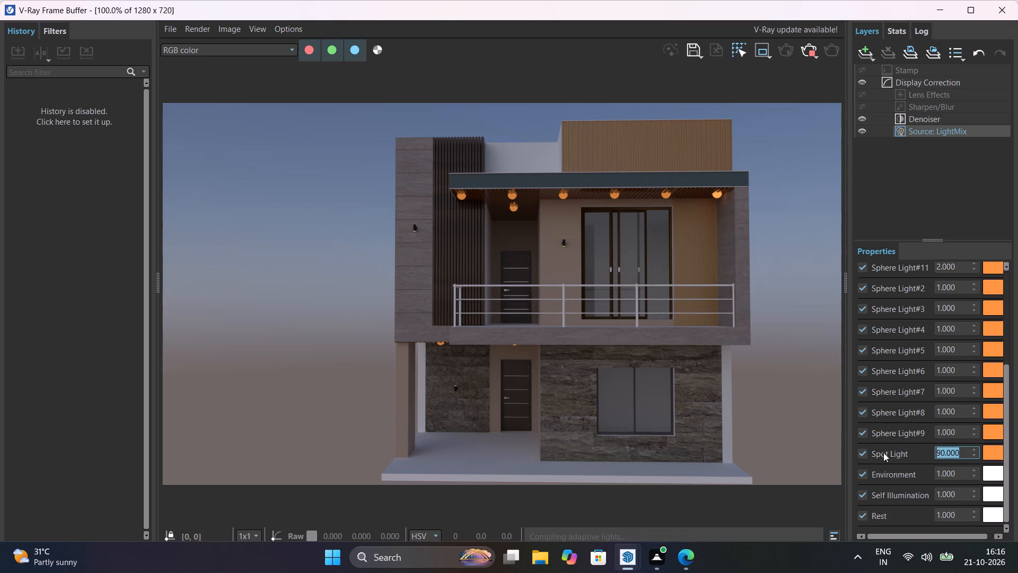
type("99")
key("Return")
Set the Spot Light's LightMix colour temperature to 6500 K and check the render.
left_click(998, 454)
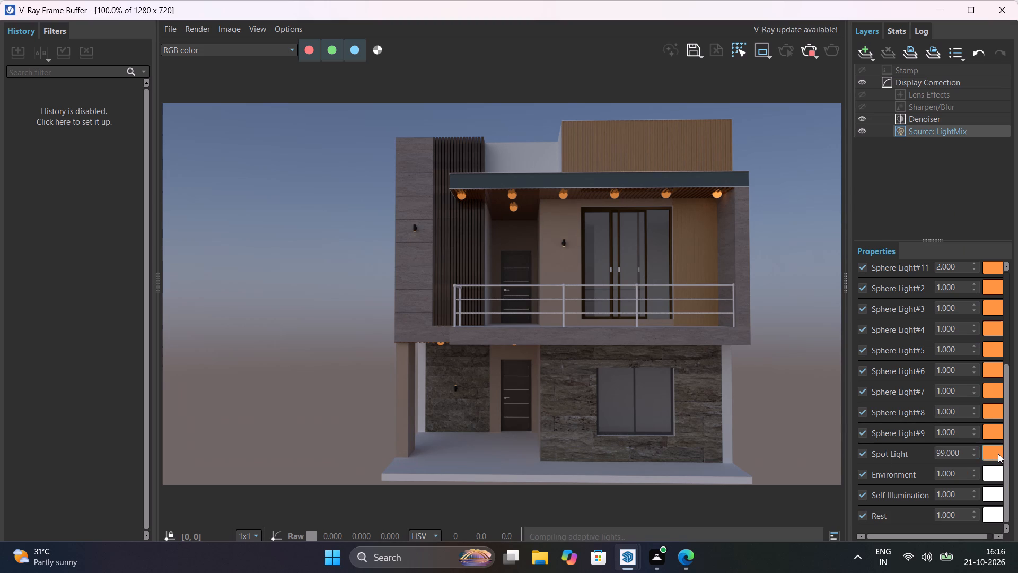
left_click_drag(856, 376, 780, 385)
key("6")
key("BackSpace")
key("BackSpace")
key("BackSpace")
key("BackSpace")
key("BackSpace")
key("BackSpace")
key("BackSpace")
key("BackSpace")
key("BackSpace")
key("BackSpace")
key("BackSpace")
key("BackSpace")
key("BackSpace")
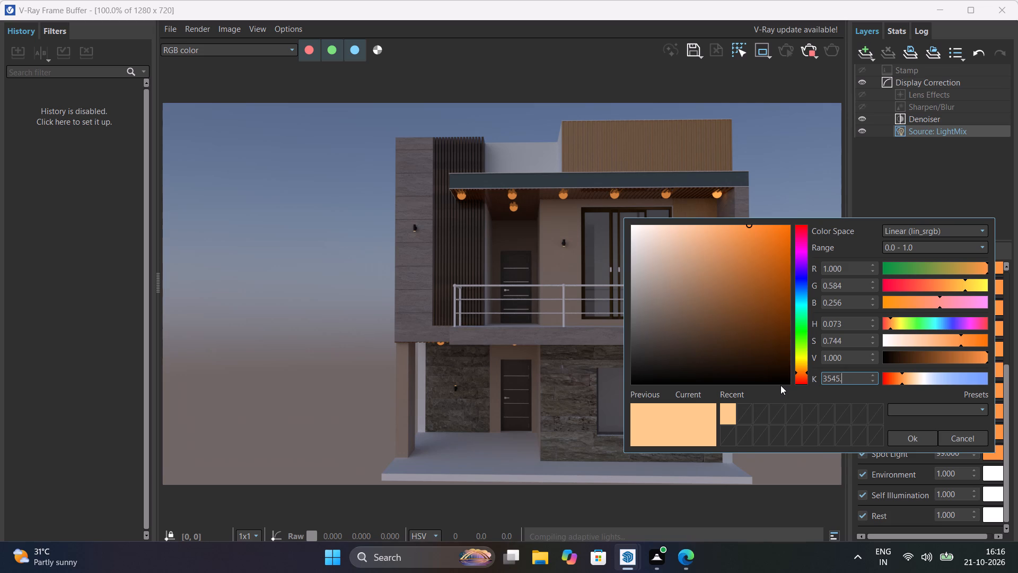
type("6500")
key("Return")
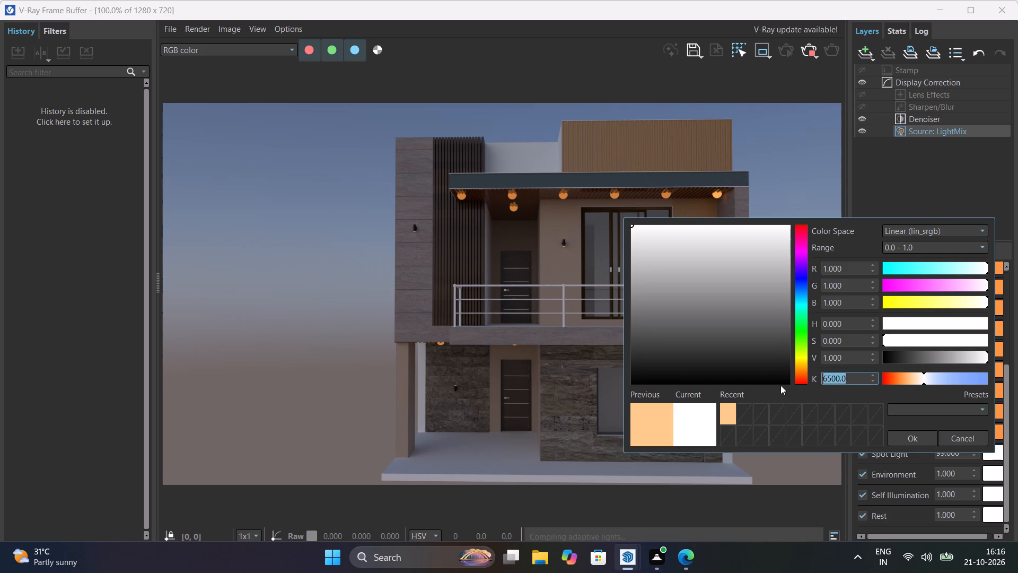
scroll(749, 404, "down", 3)
left_click(816, 190)
scroll(788, 275, "down", 2)
scroll(619, 325, "up", 2)
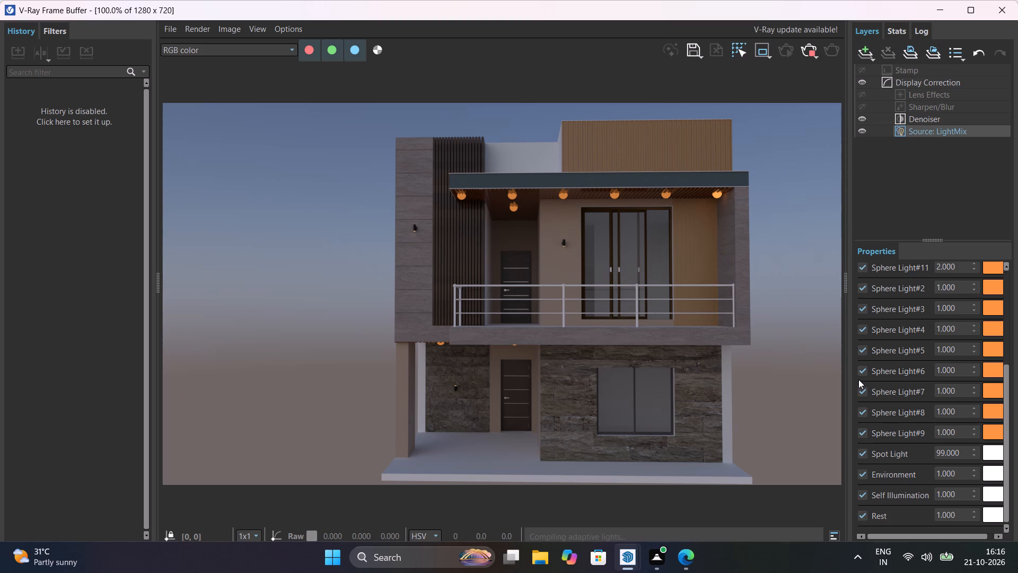
Stop the running render and close the V-Ray Frame Buffer and Asset Editor to return to the model.
scroll(858, 379, "up", 1)
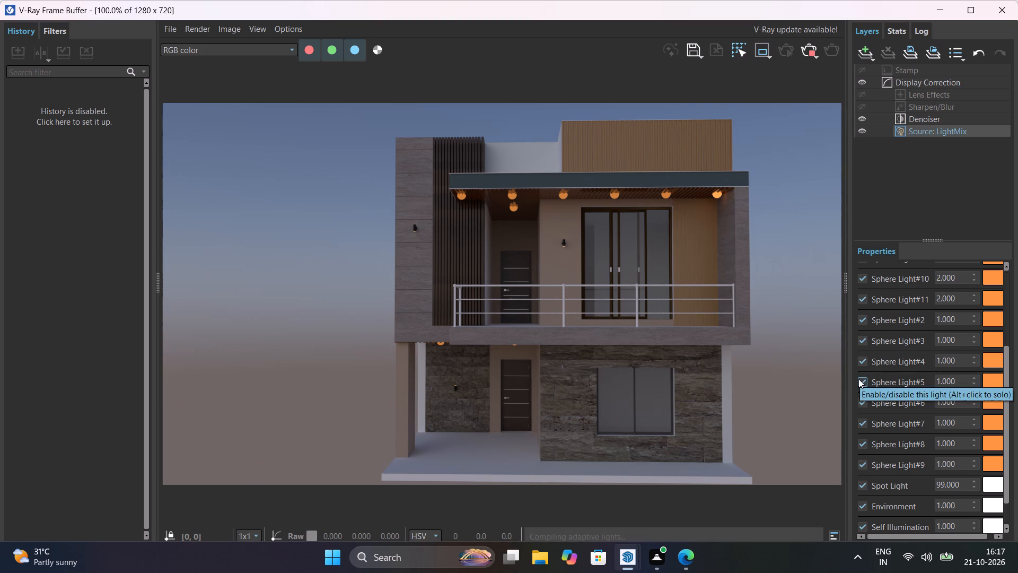
left_click(806, 50)
left_click(1013, 12)
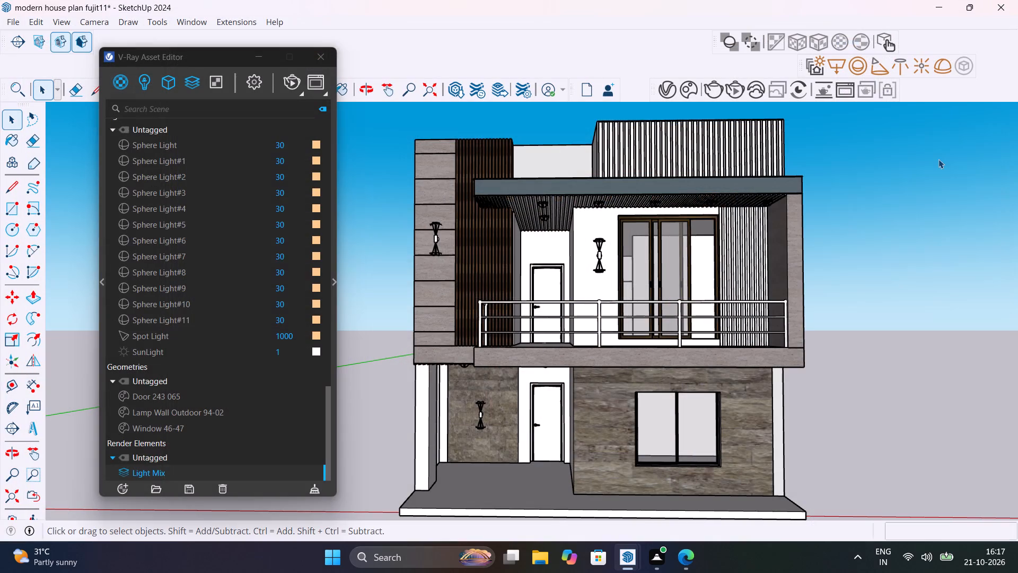
left_click(927, 216)
left_click(890, 349)
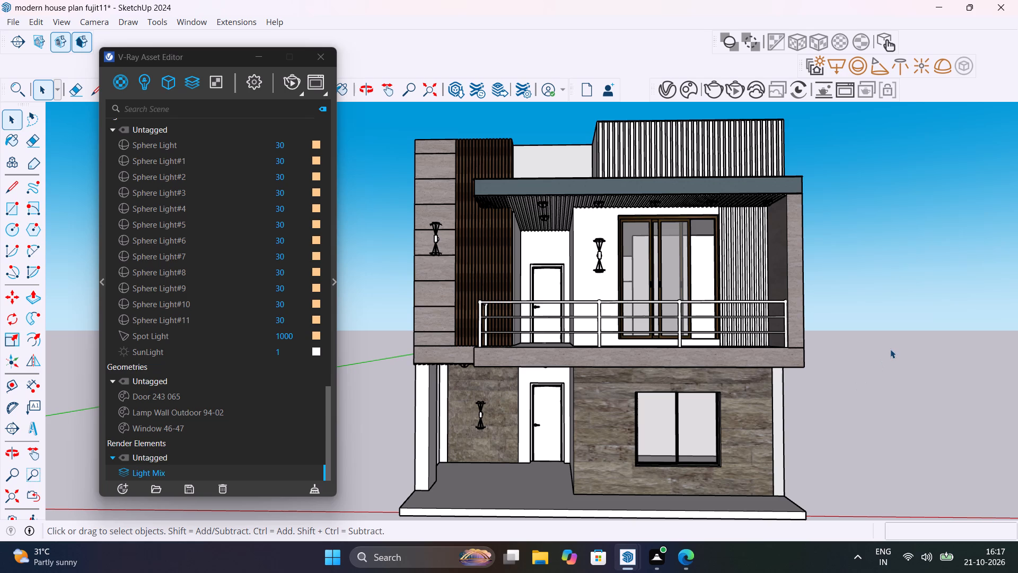
left_click(308, 57)
Examine the house model's front facade, balcony and roof from a raised front viewpoint.
scroll(350, 221, "down", 5)
middle_click_drag(390, 258, 371, 357)
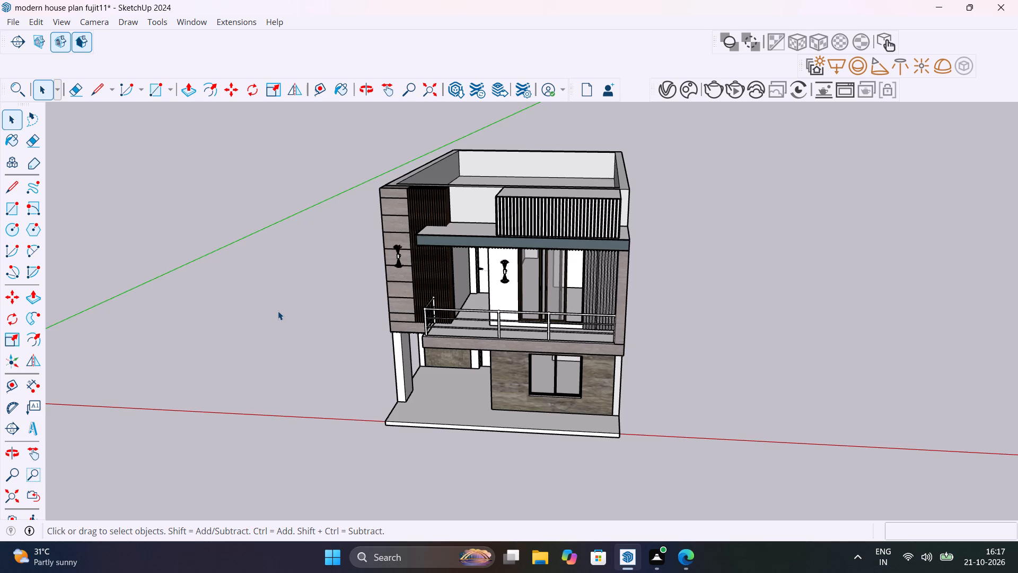
scroll(278, 311, "up", 5, "ctrl")
scroll(278, 311, "down", 1, "ctrl")
scroll(278, 311, "up", 3)
scroll(278, 311, "right", 1)
scroll(278, 311, "up", 1)
scroll(278, 311, "right", 1)
scroll(278, 311, "up", 1)
scroll(278, 311, "right", 1)
scroll(278, 311, "up", 1)
scroll(278, 311, "down", 1)
scroll(278, 311, "up", 1)
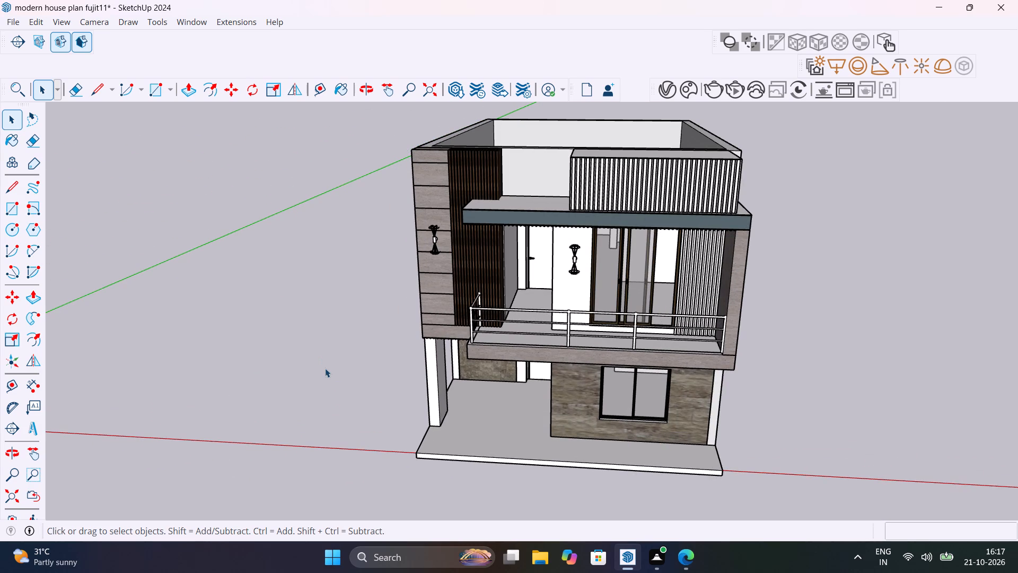
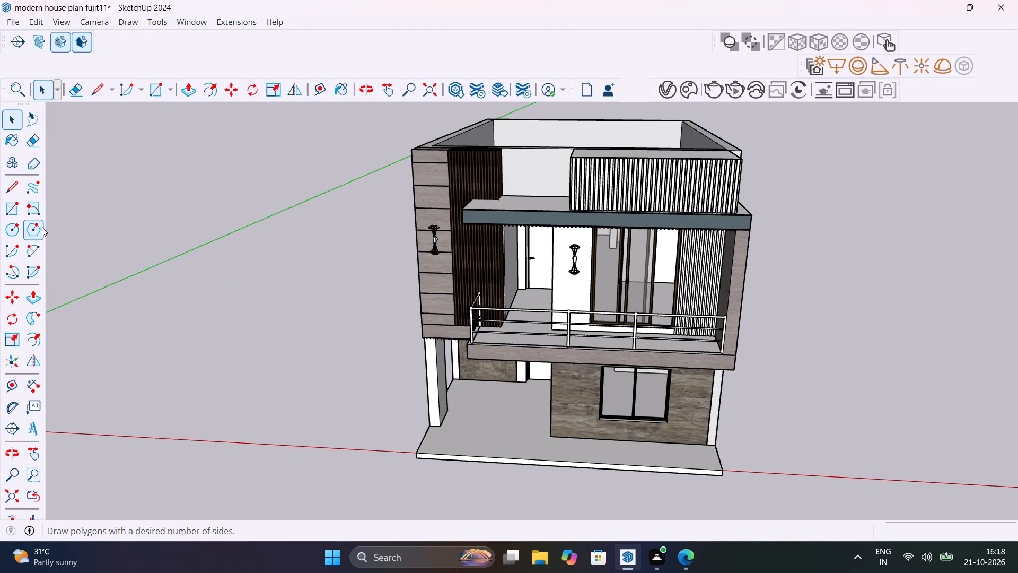
Draw a closed four-sided face with the Line tool on empty ground left of the house, about 48' deep with a front edge about 14' long.
left_click(15, 183)
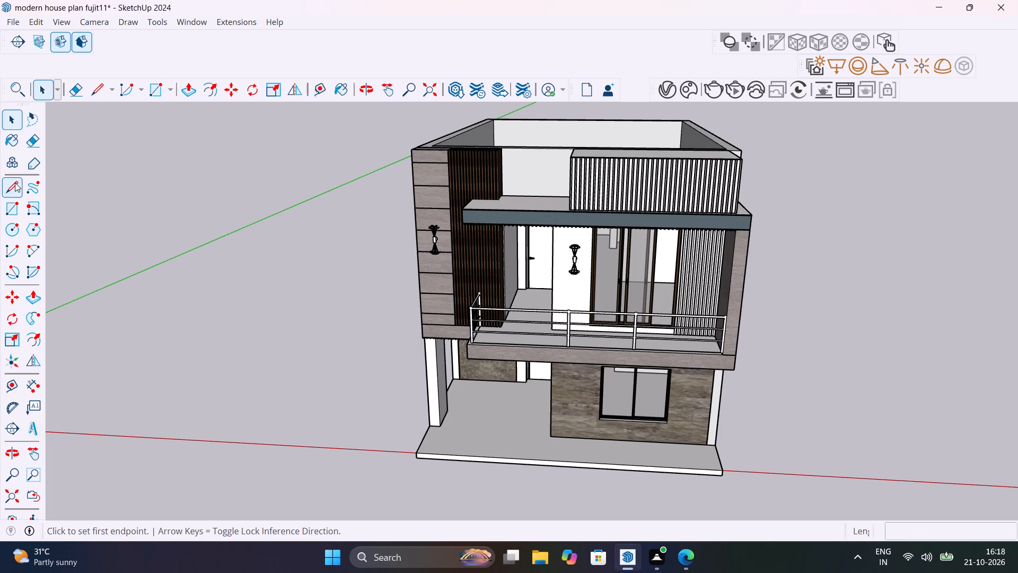
left_click(112, 238)
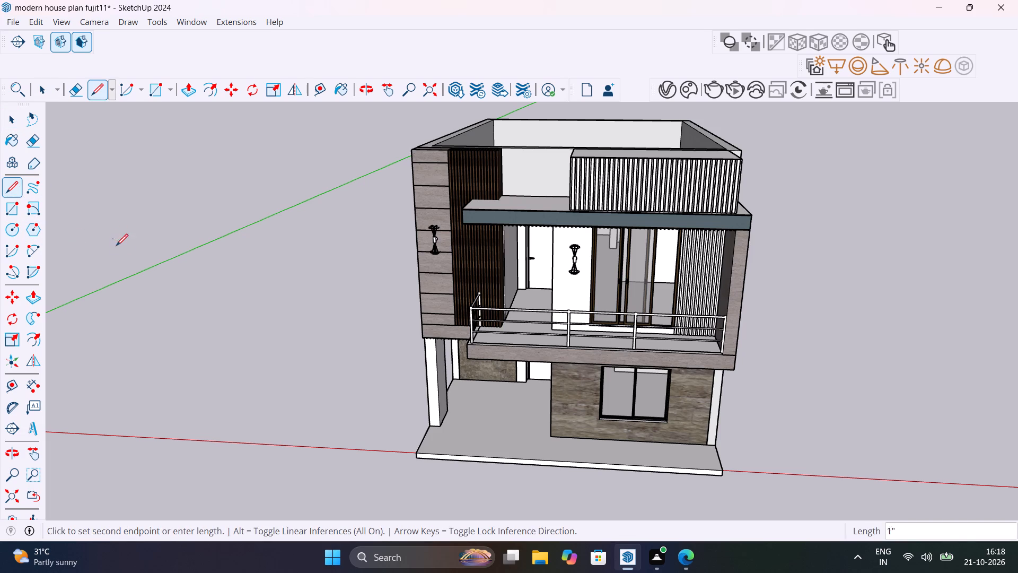
left_click(107, 308)
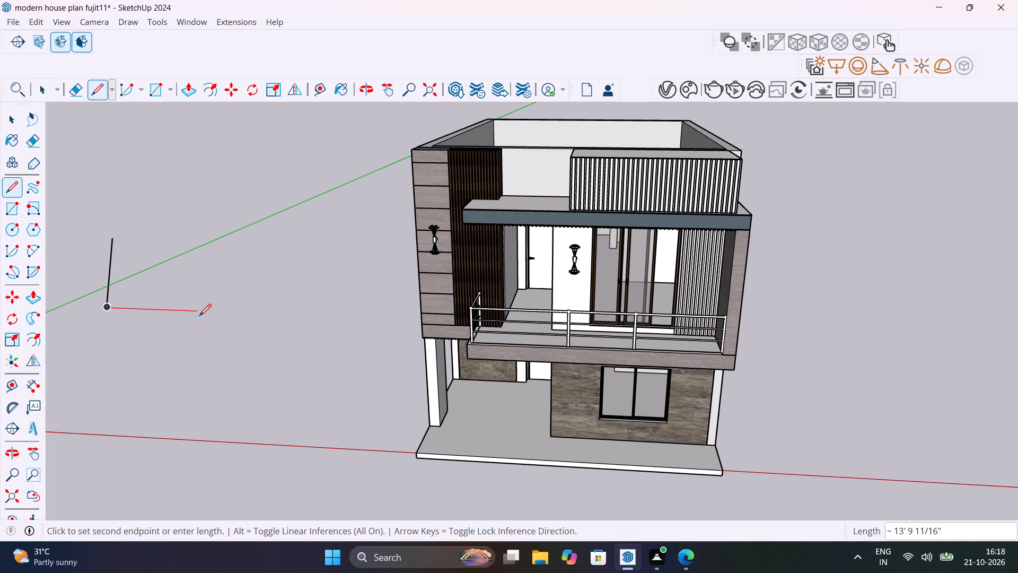
left_click(201, 313)
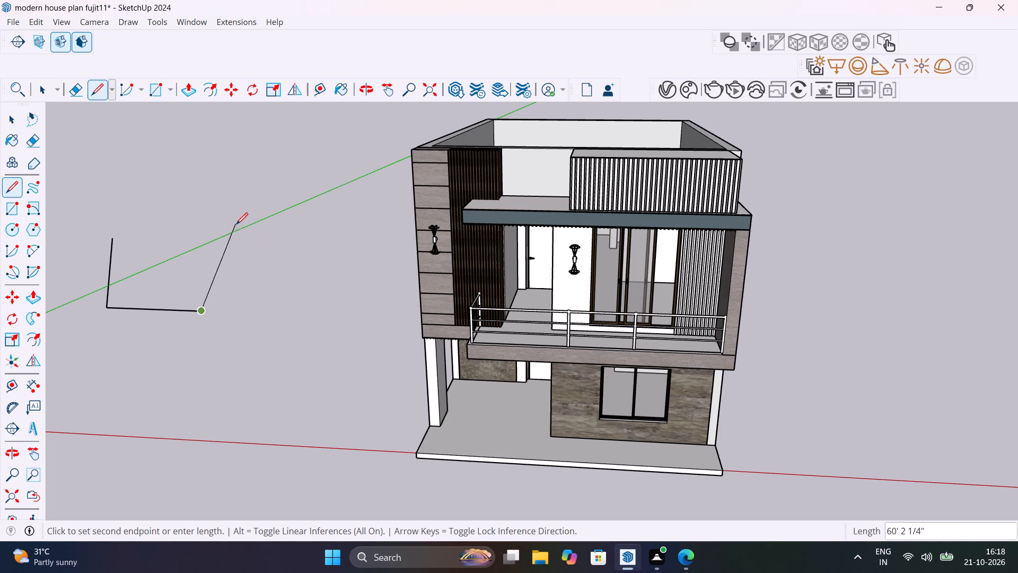
left_click(209, 247)
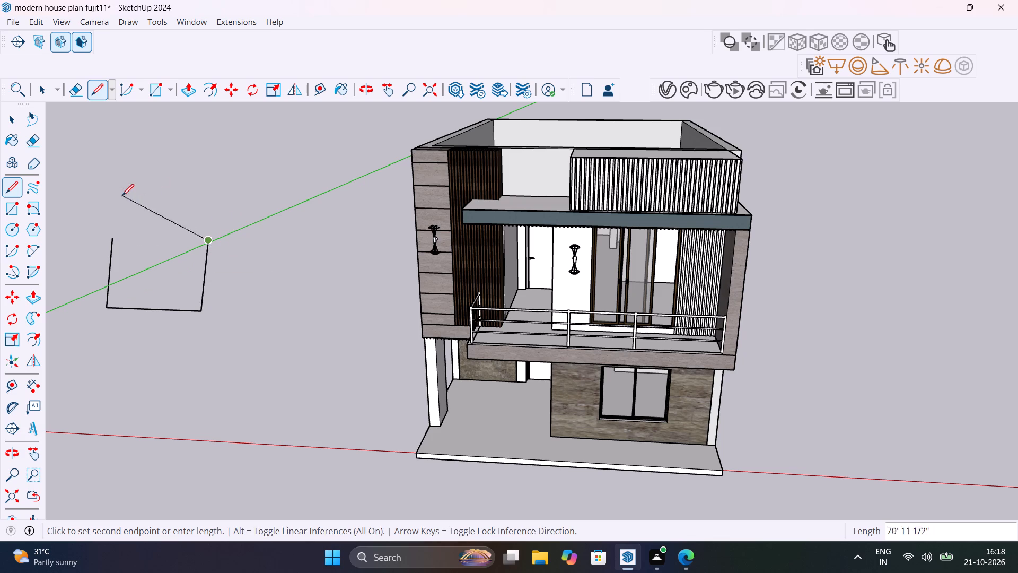
left_click(111, 231)
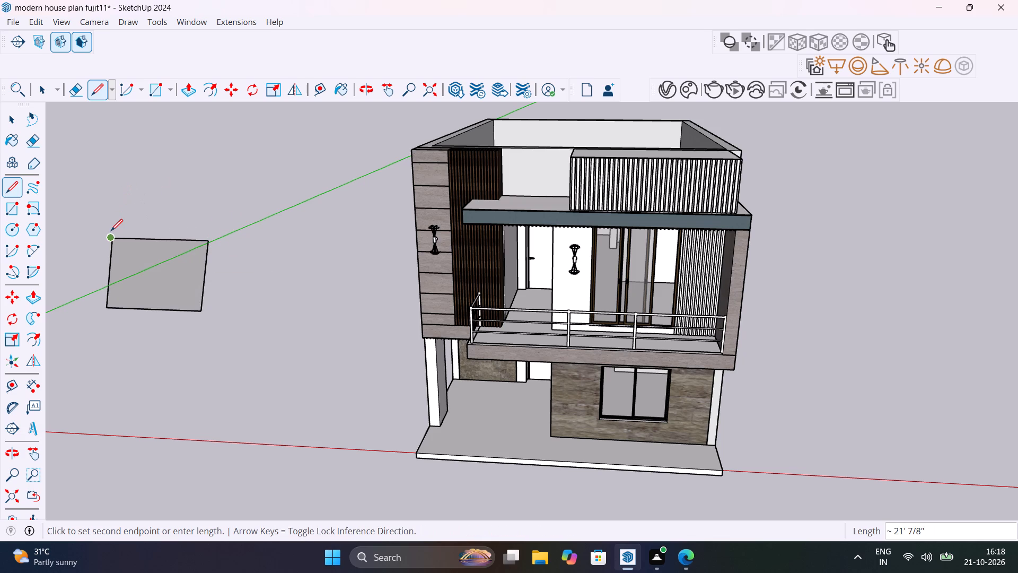
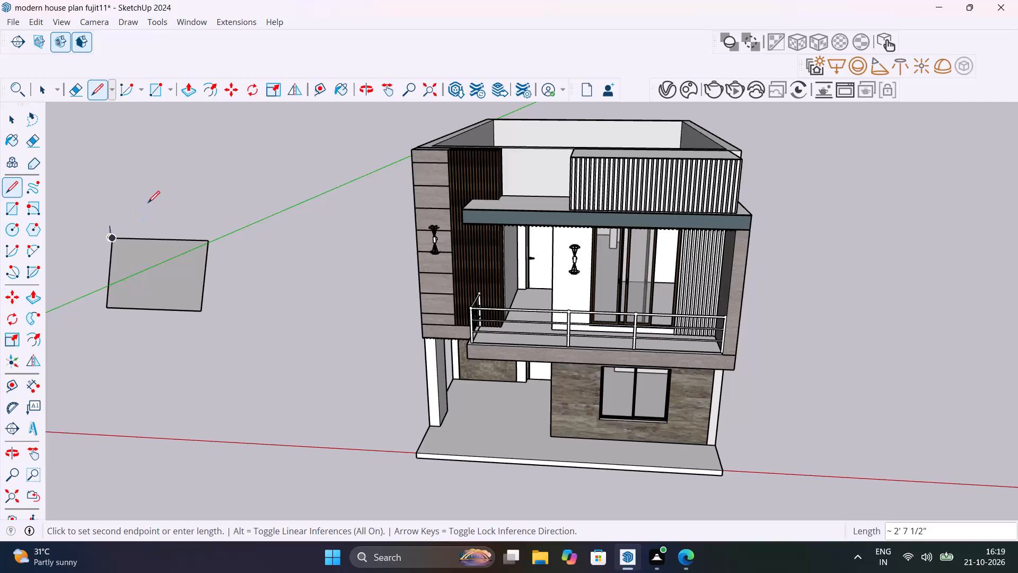
Add a narrow strip outline behind the four-sided face, then continue edges forward and join its front-left corner with a line about 43' long.
left_click(149, 195)
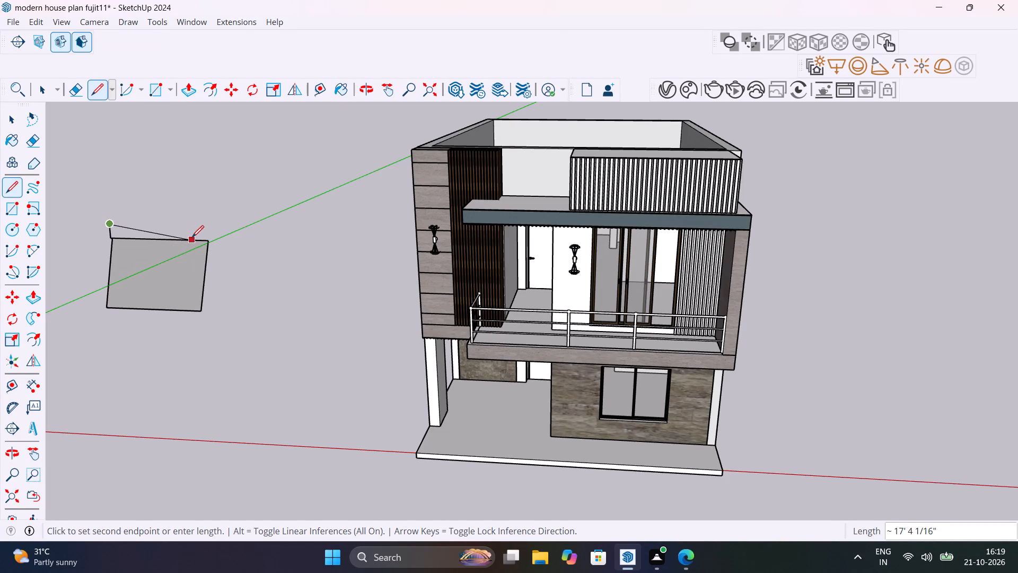
left_click(211, 227)
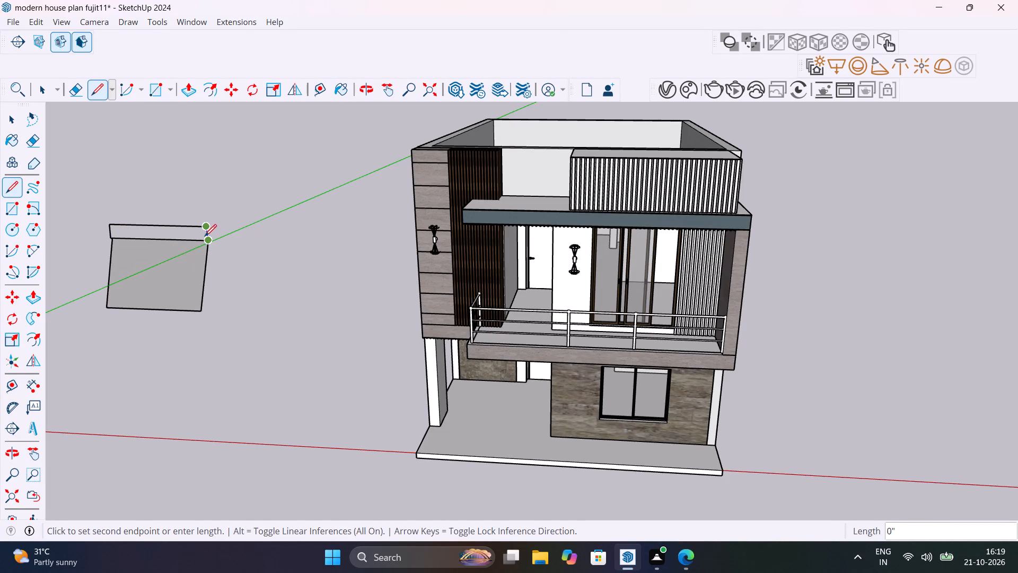
left_click(209, 254)
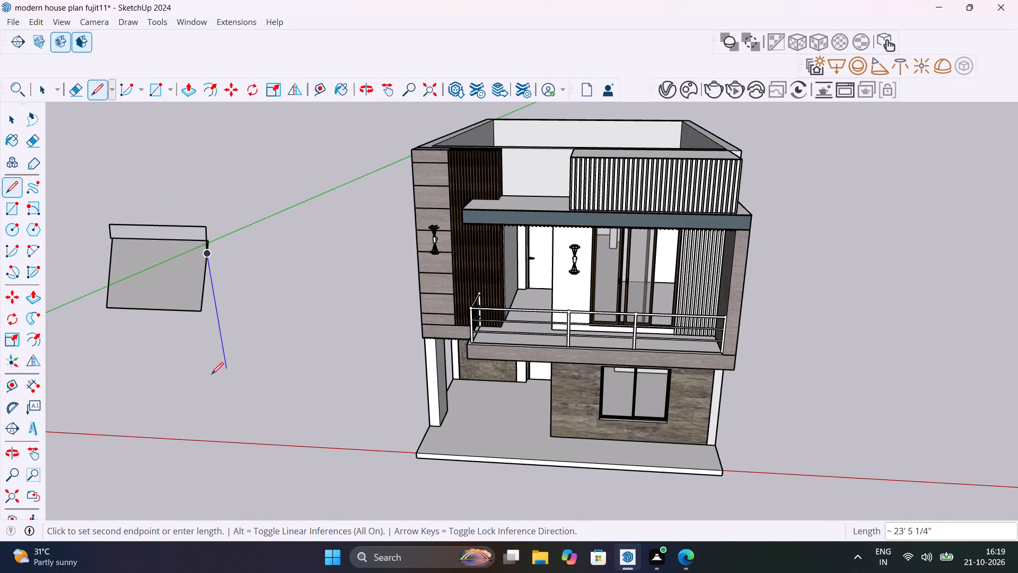
left_click(213, 415)
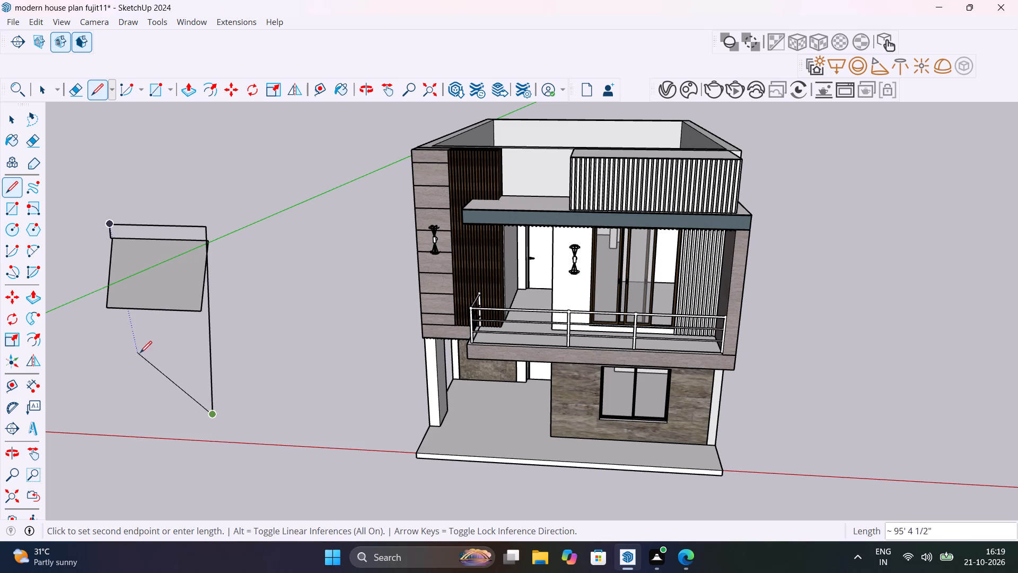
left_click(112, 305)
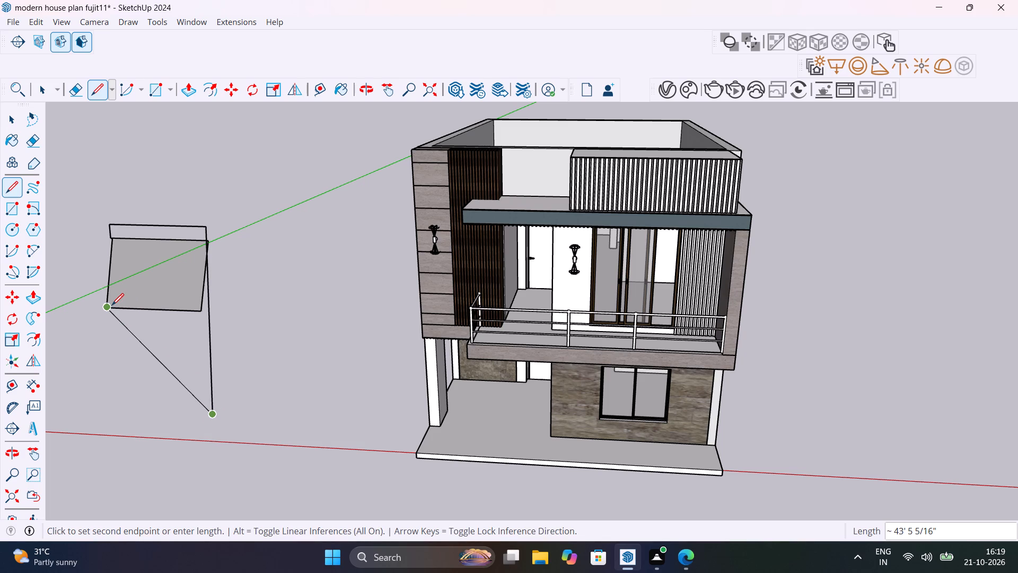
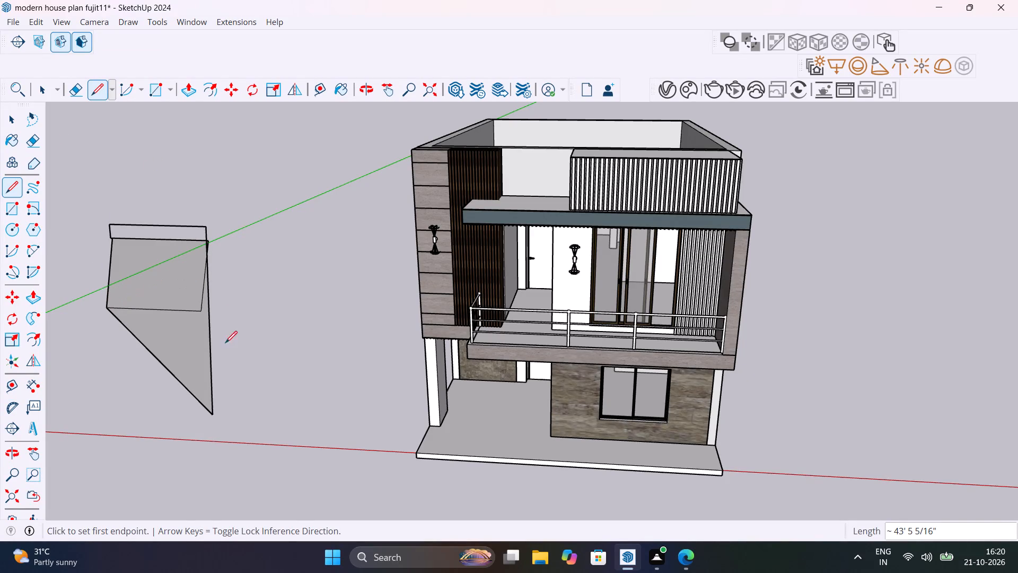
Delete the whole line-drawn element of faces and edges on the empty ground beside the house.
key("Escape")
key("space")
left_click_drag(239, 405, 71, 161)
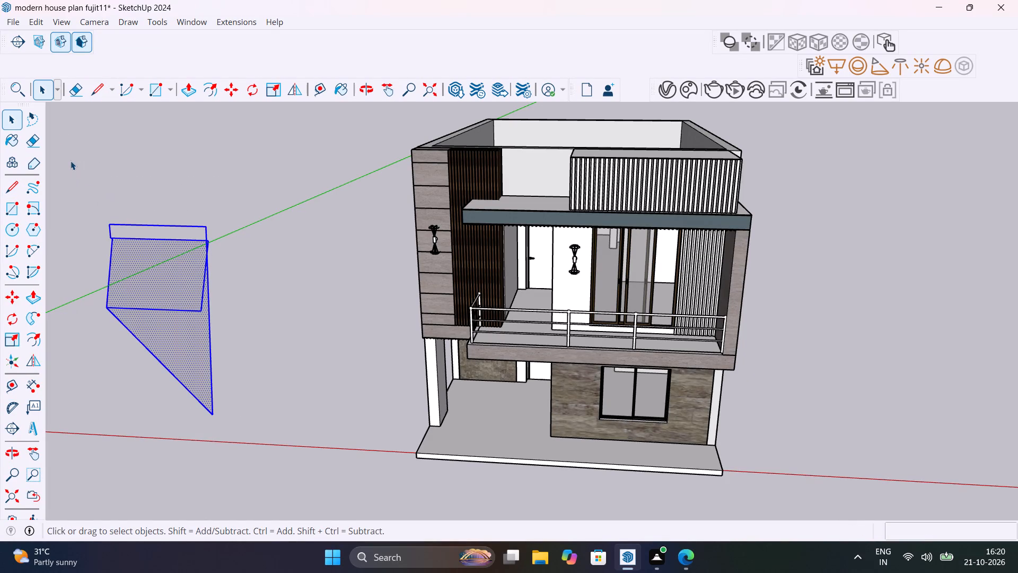
key("Delete")
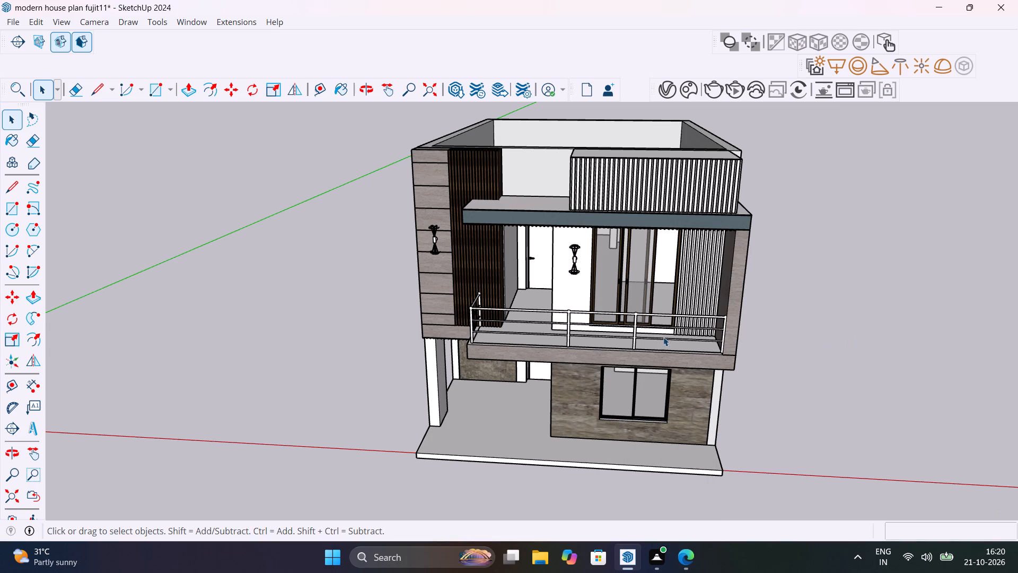
Frame a close-up of the upper-storey wall lamp and dark slatted cladding, and render it with V-Ray.
middle_click_drag(742, 377, 736, 390)
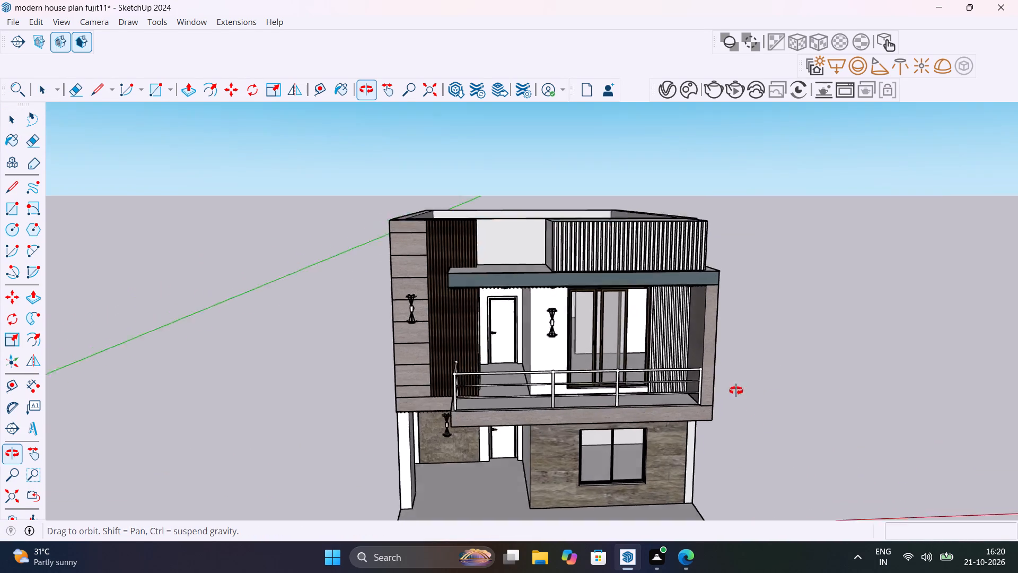
middle_click_drag(736, 390, 675, 311)
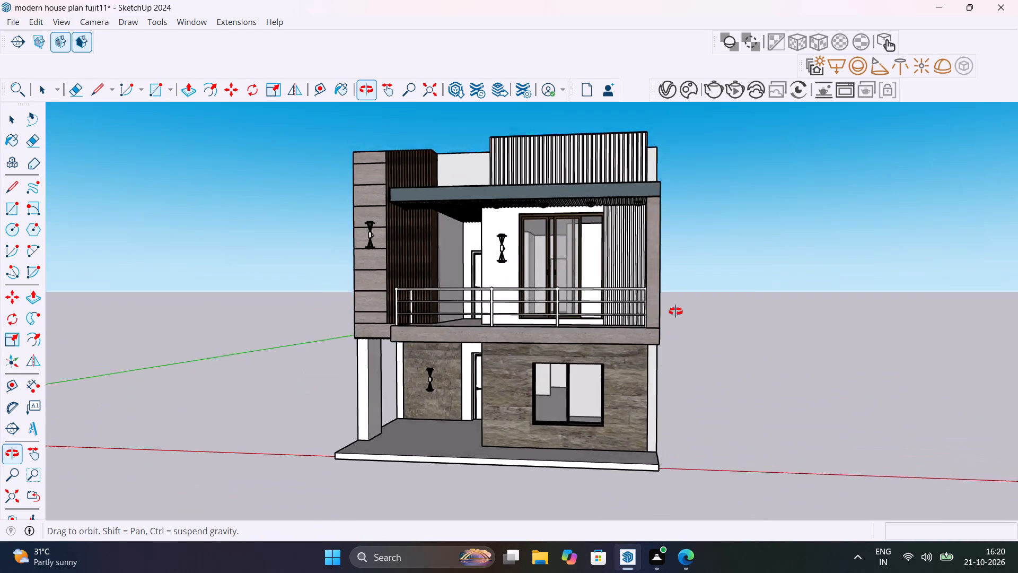
middle_click_drag(675, 311, 668, 273)
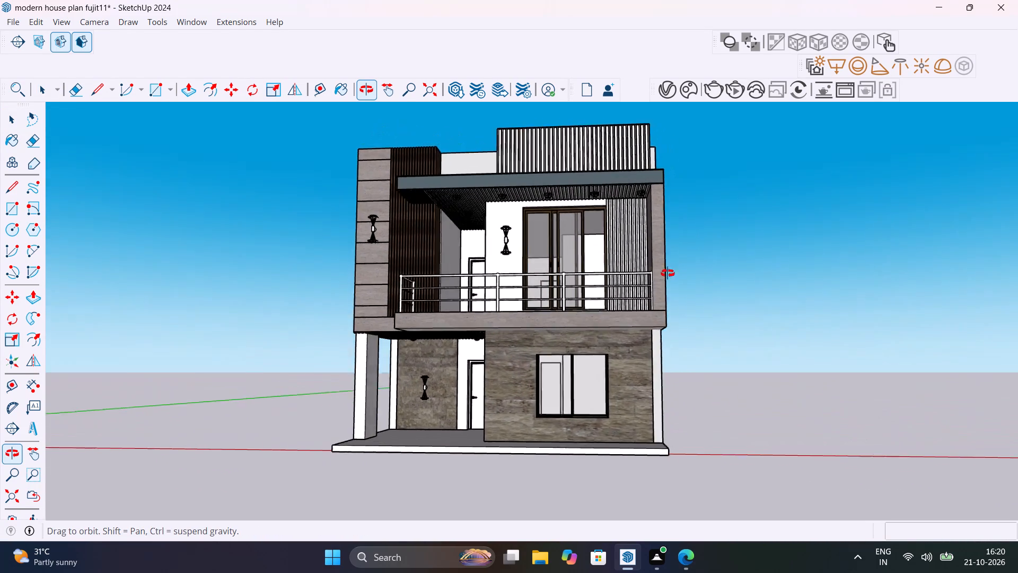
middle_click_drag(668, 273, 722, 344)
scroll(382, 235, "up", 15)
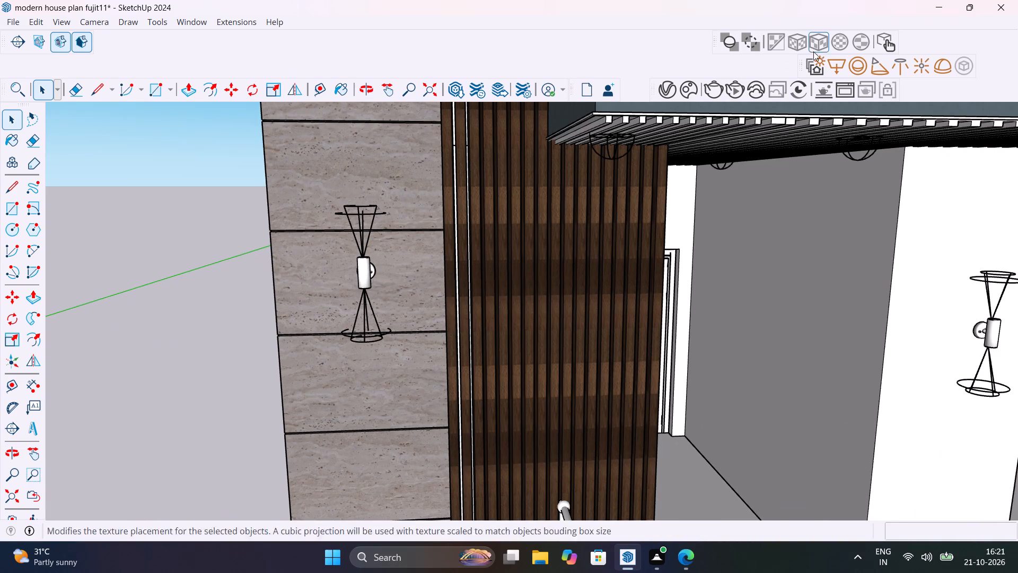
left_click(714, 91)
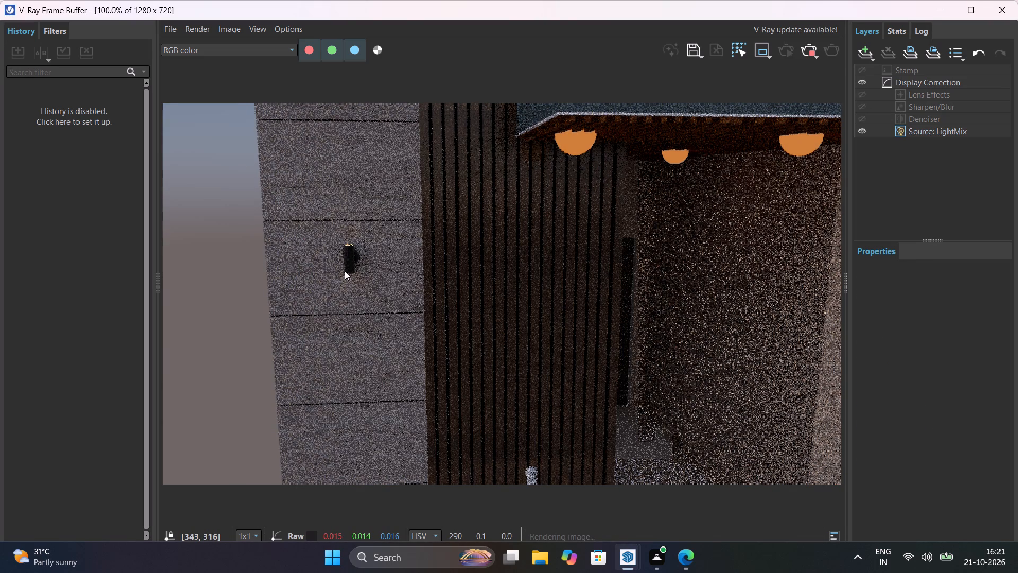
Examine the wall lamp and the light around it in the rendered image, close up and in full.
scroll(345, 271, "up", 3)
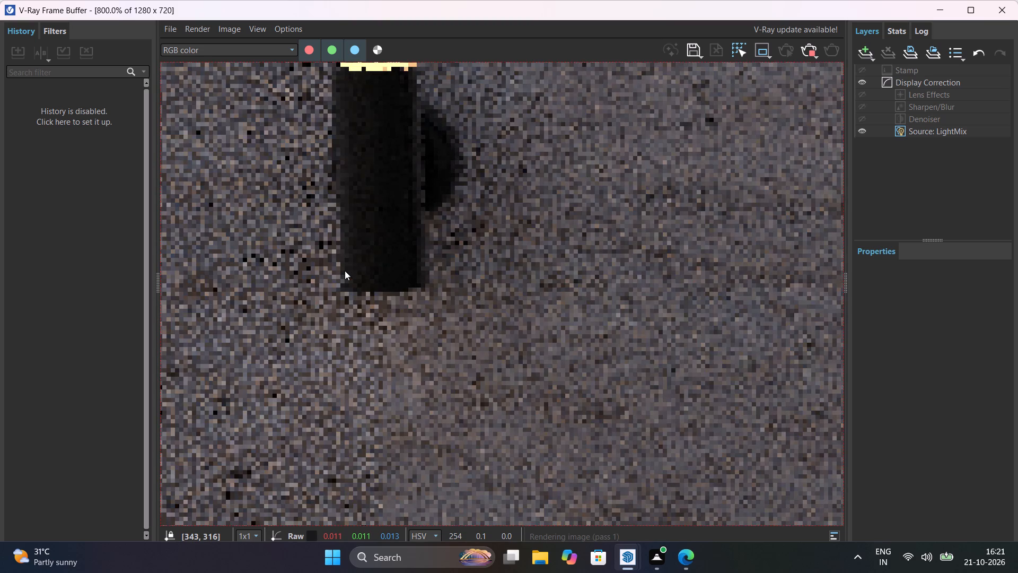
scroll(357, 290, "down", 1)
scroll(398, 306, "down", 1)
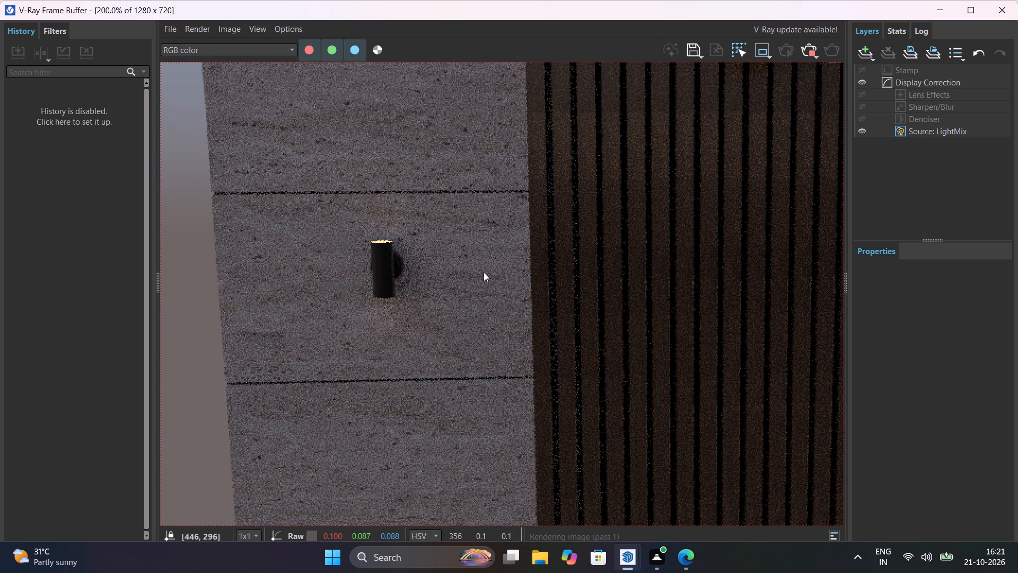
scroll(484, 272, "down", 2)
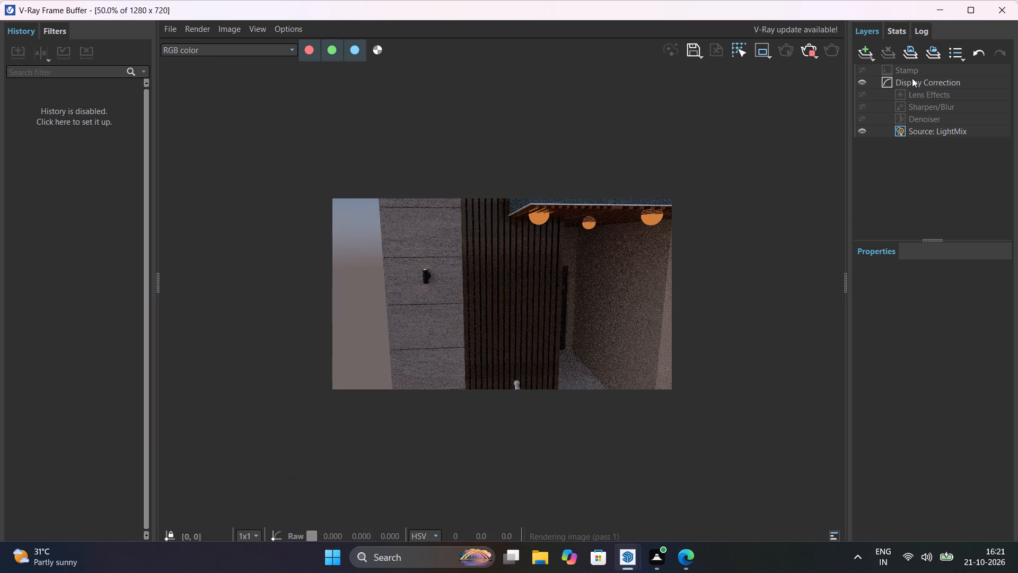
Reframe the model on the wall lamp from a lower angle and restart the V-Ray render for that view.
left_click_drag(886, 17, 914, 314)
middle_click_drag(451, 247, 558, 135)
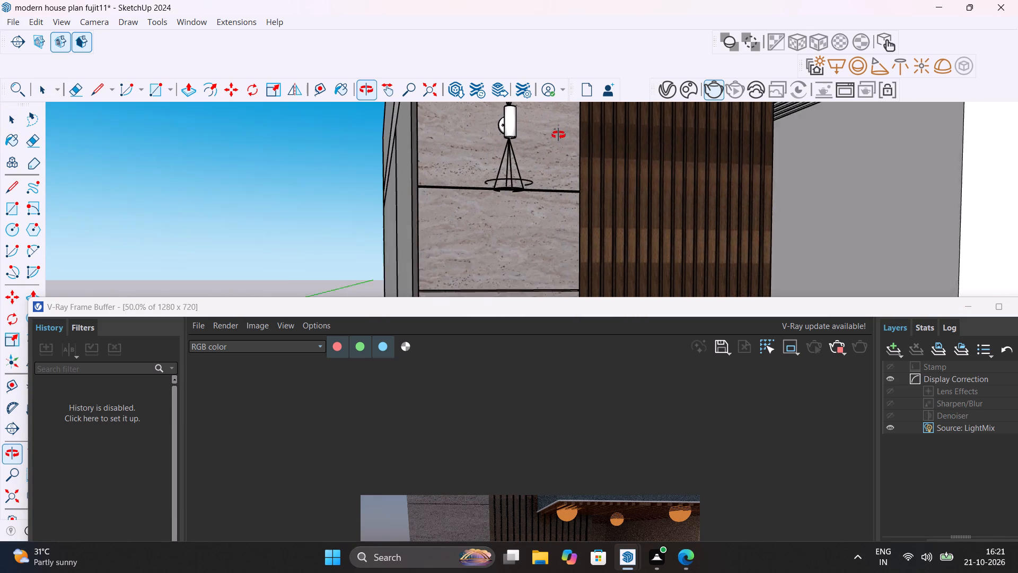
middle_click_drag(558, 135, 556, 197)
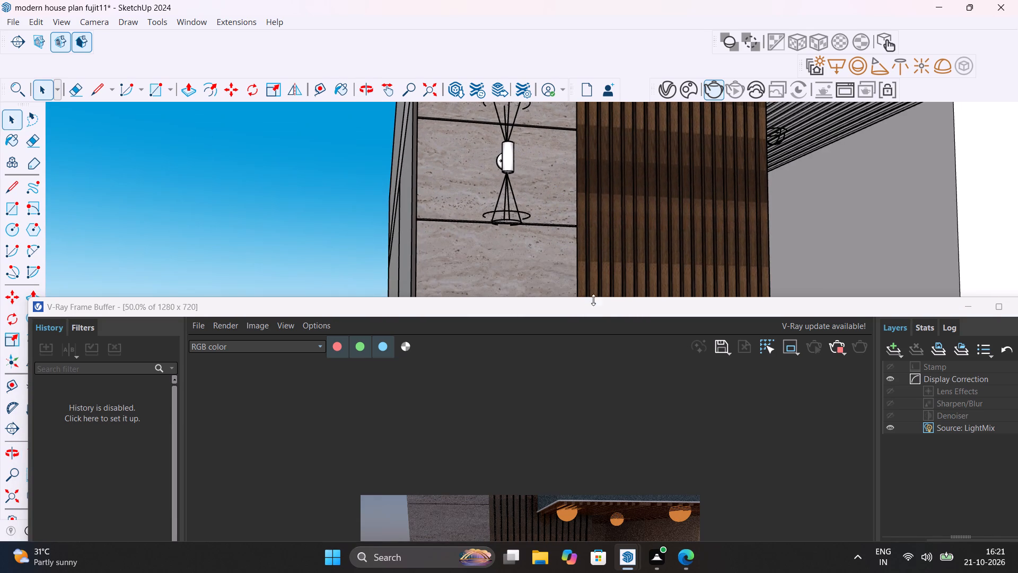
left_click_drag(597, 306, 577, 56)
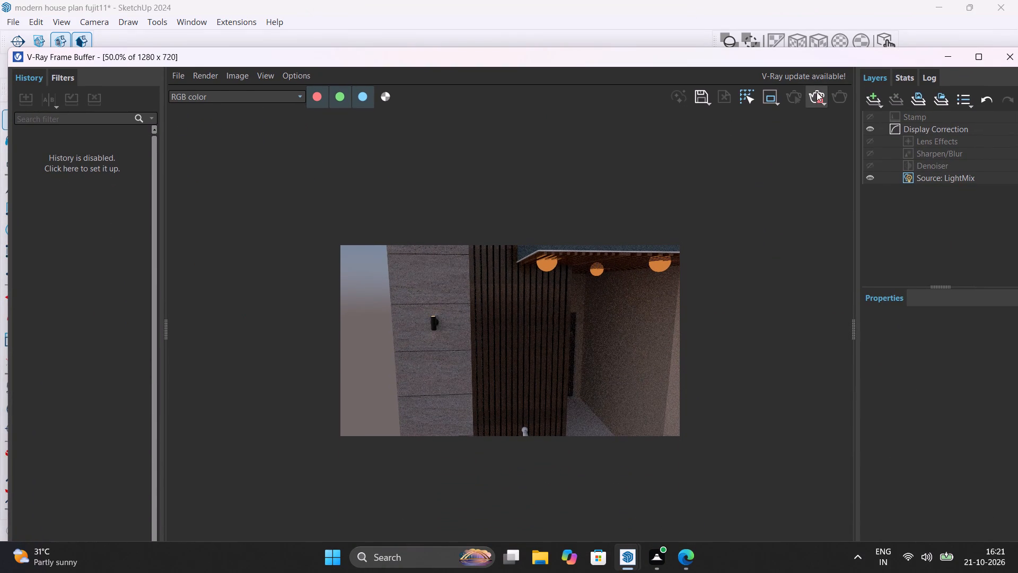
left_click(816, 95)
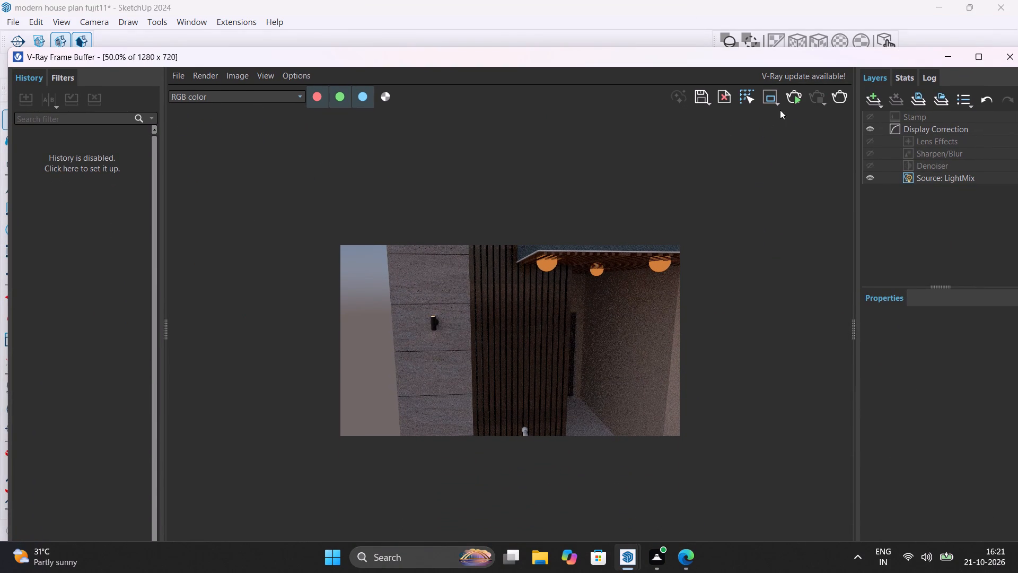
left_click(791, 97)
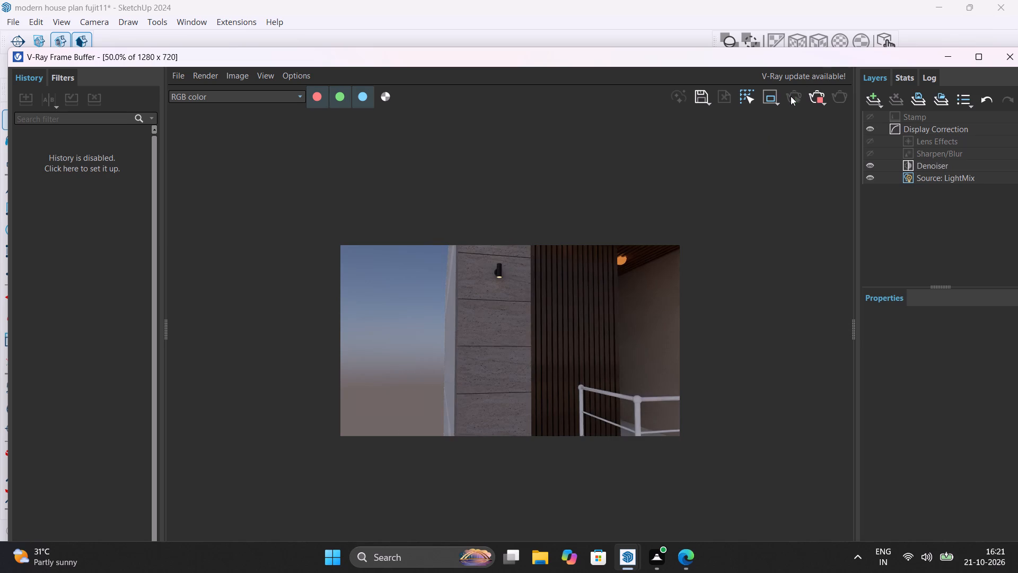
left_click(808, 93)
left_click(795, 100)
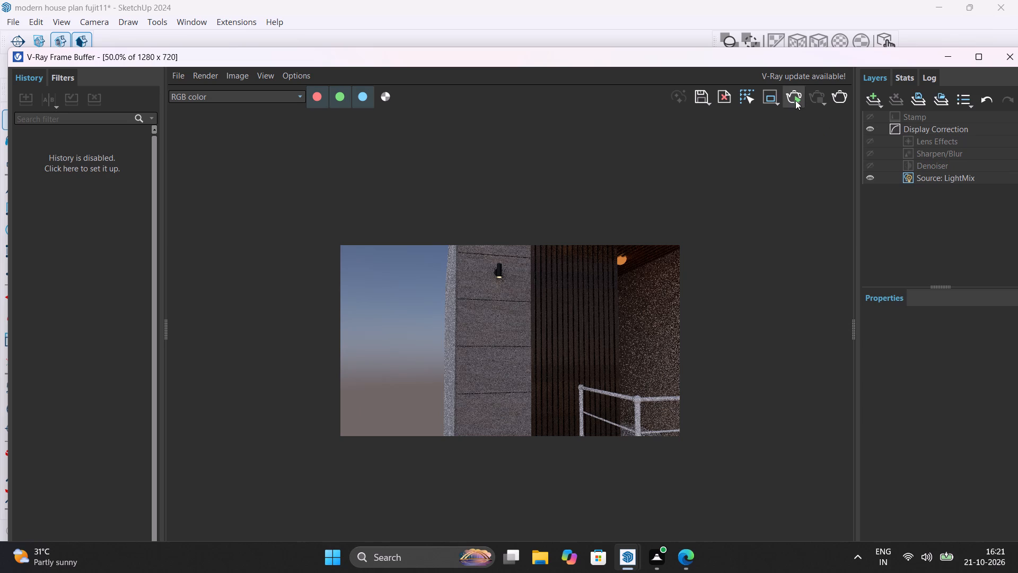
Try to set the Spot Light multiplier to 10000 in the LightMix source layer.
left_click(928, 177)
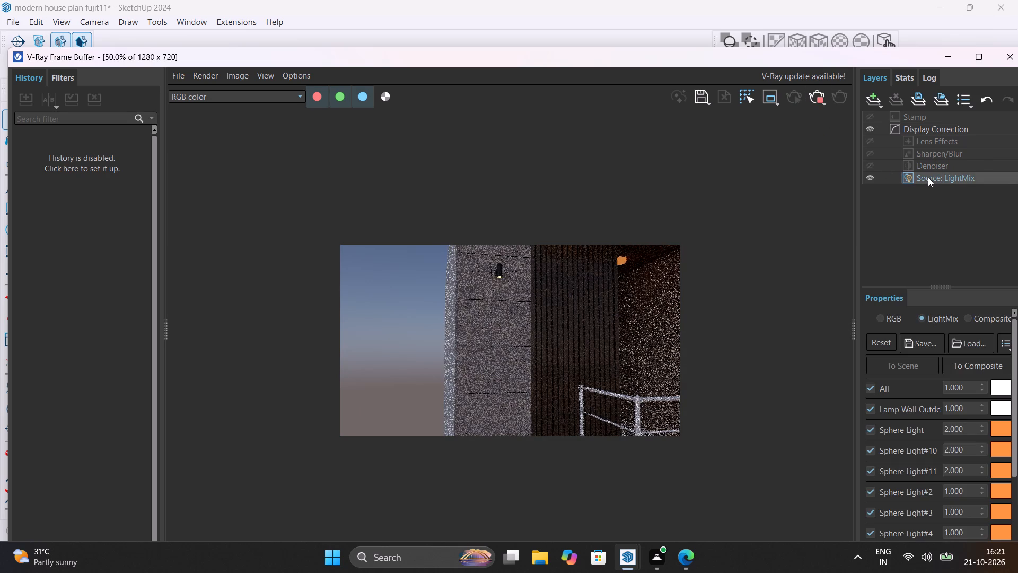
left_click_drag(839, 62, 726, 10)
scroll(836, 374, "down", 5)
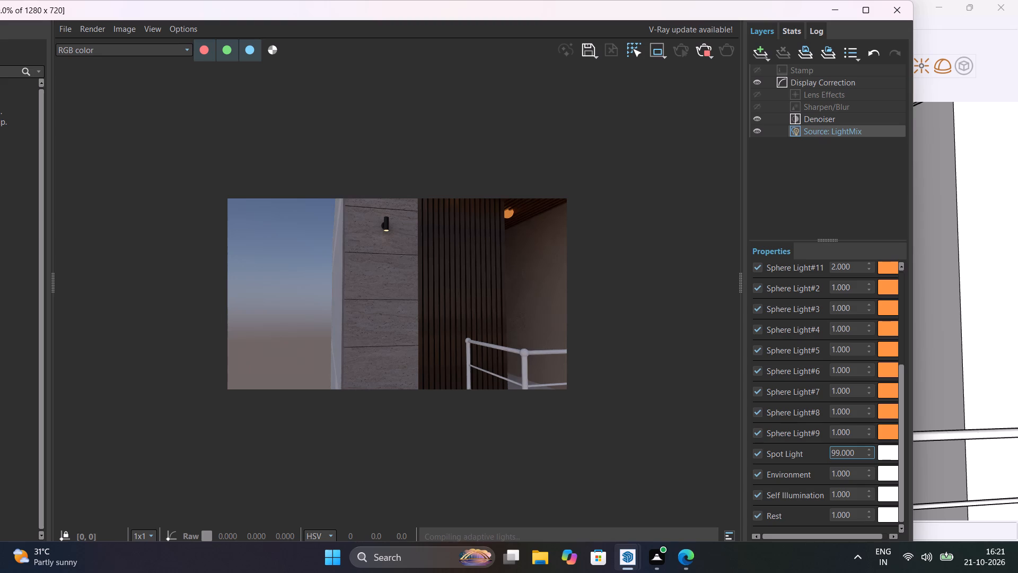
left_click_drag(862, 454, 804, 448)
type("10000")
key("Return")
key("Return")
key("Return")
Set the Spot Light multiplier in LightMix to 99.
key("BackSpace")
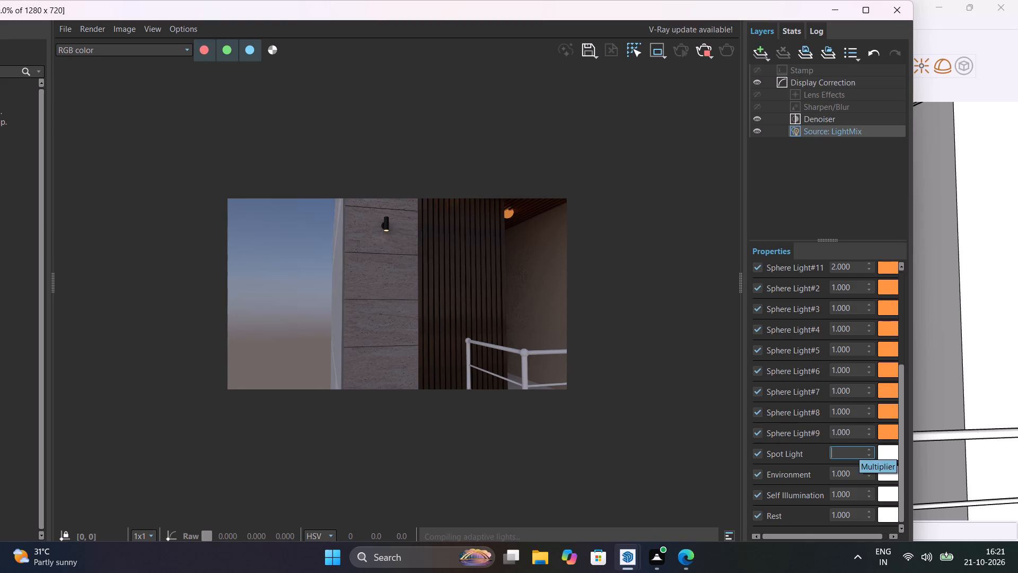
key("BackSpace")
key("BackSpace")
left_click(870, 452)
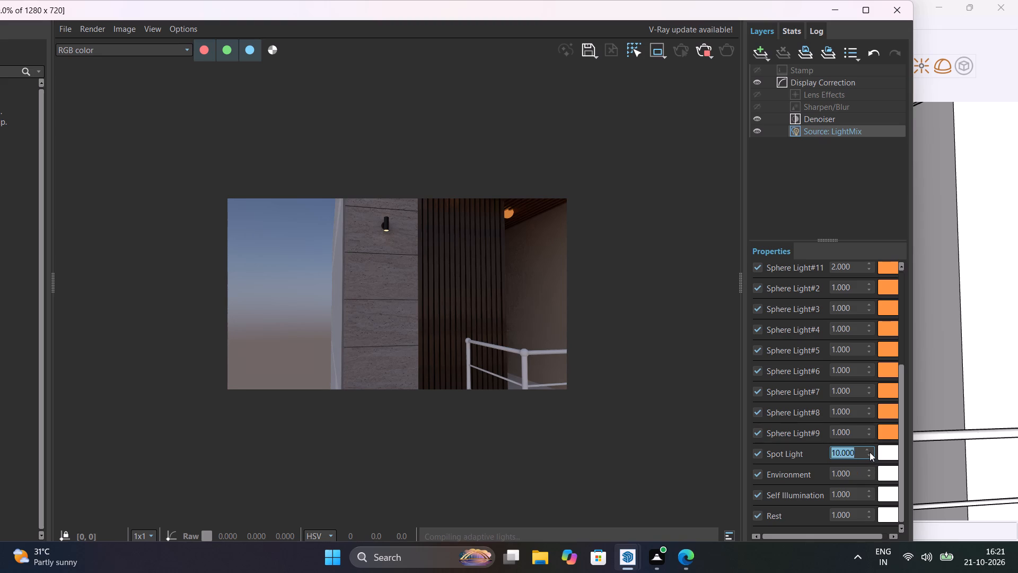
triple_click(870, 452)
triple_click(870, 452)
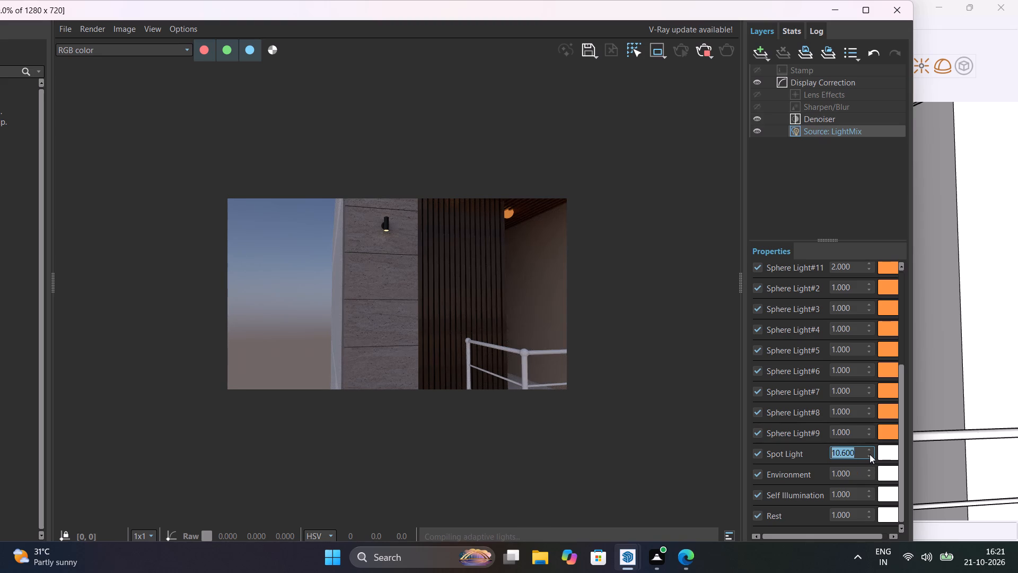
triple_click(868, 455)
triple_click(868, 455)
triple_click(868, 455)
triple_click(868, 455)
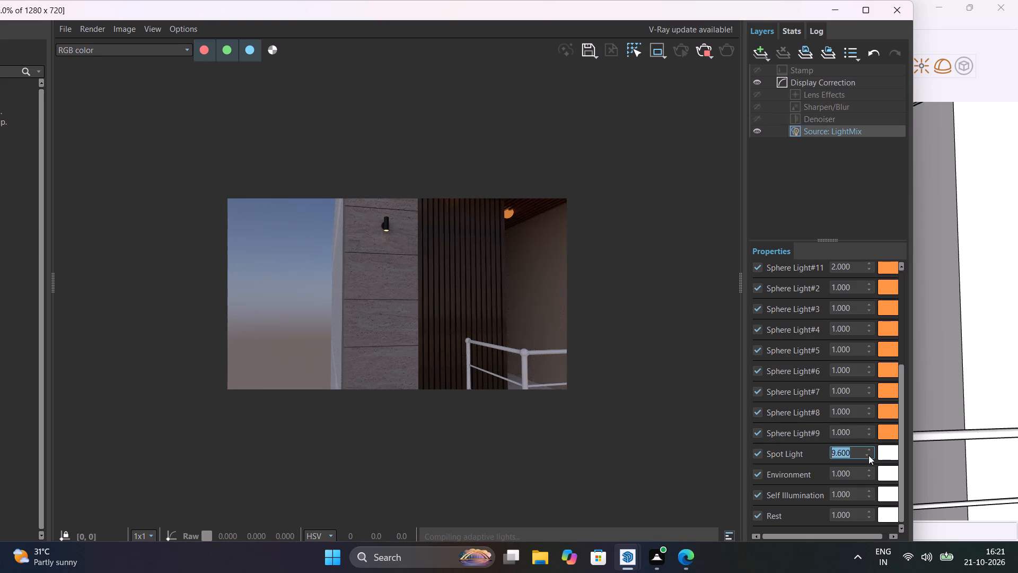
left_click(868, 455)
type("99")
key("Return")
Raise the display exposure in the Display Correction layer to about 2.3.
left_click(824, 120)
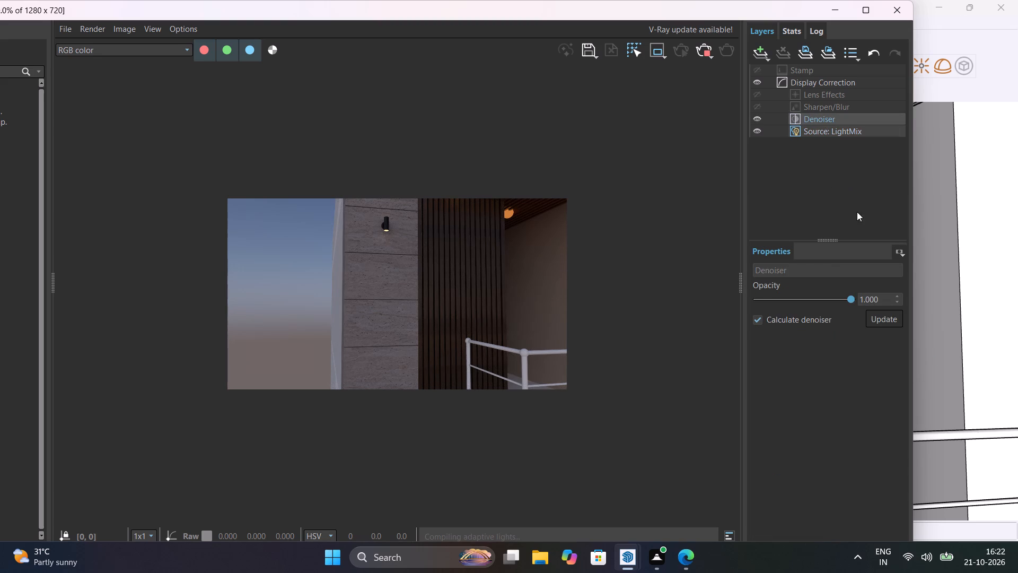
left_click(812, 82)
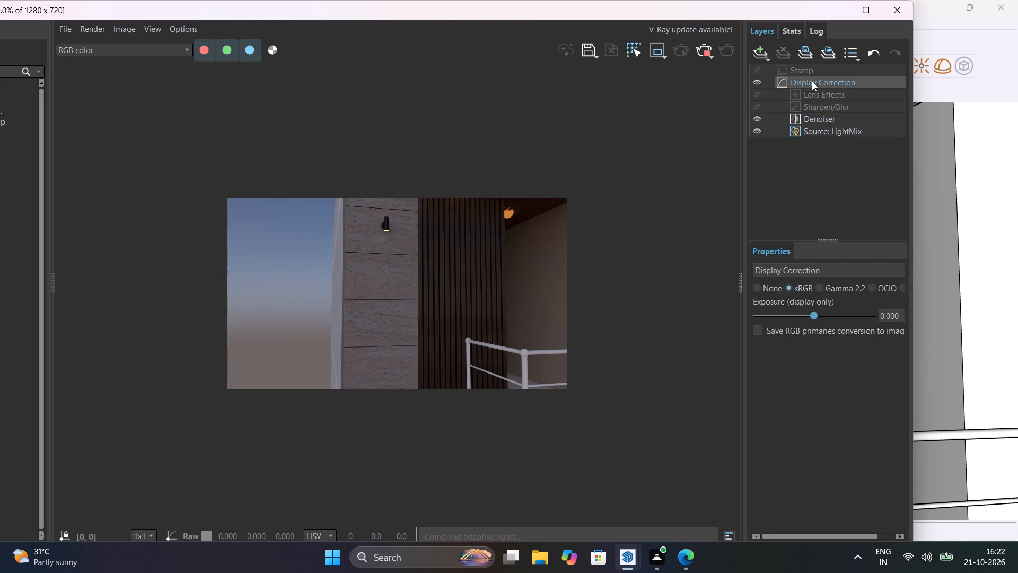
left_click(831, 316)
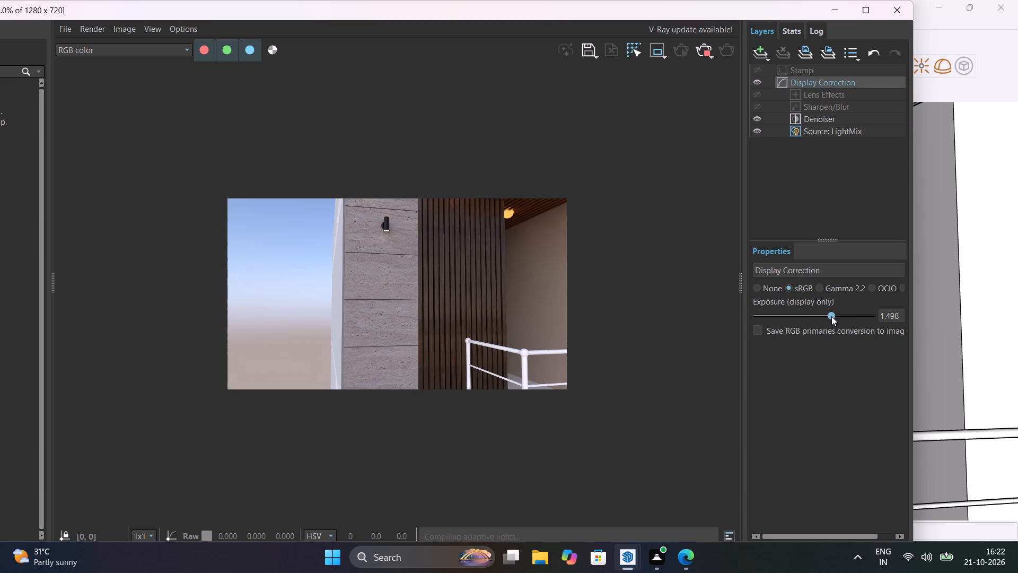
left_click(841, 316)
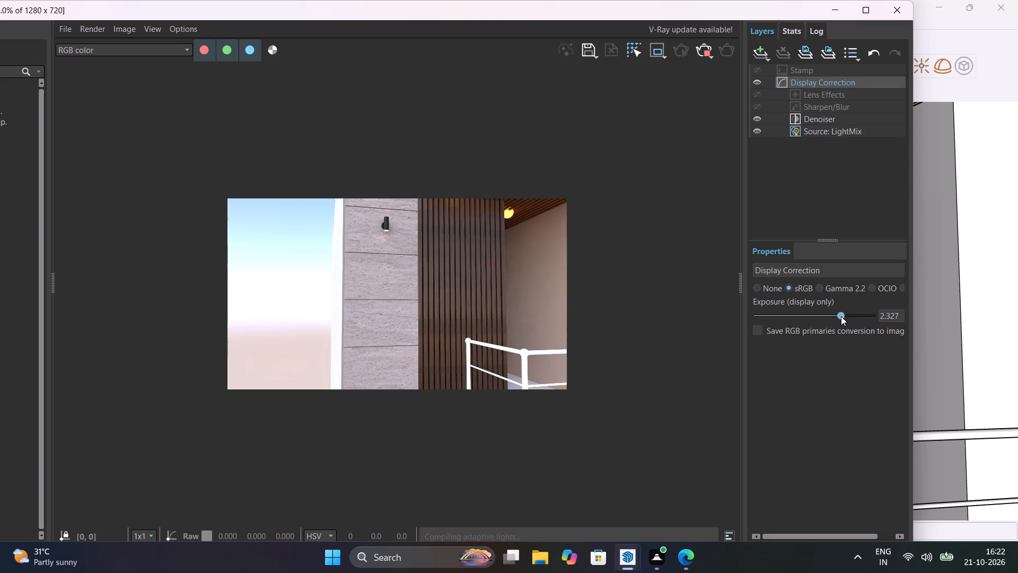
left_click(827, 316)
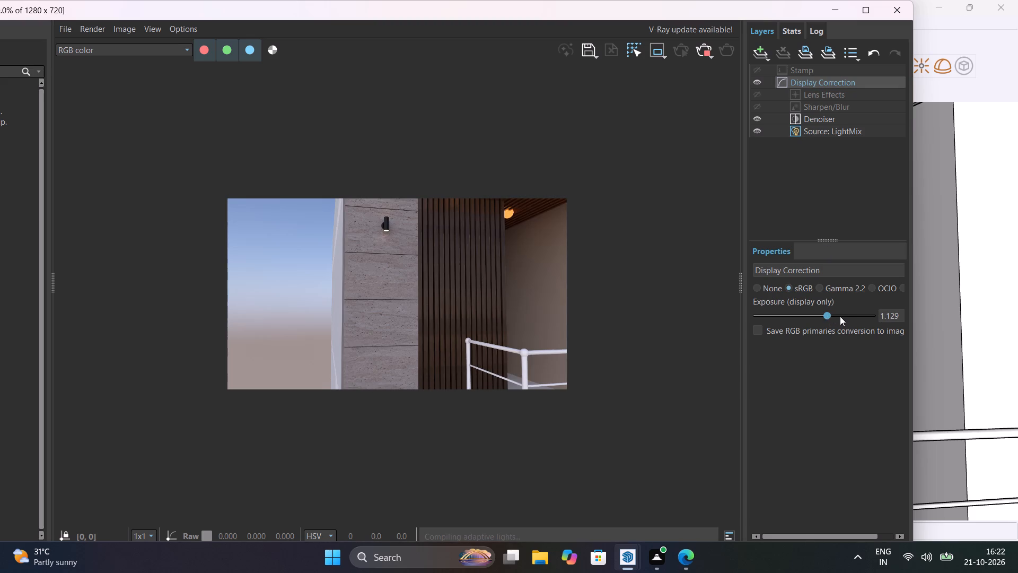
left_click(840, 316)
Enable lens effects in the Lens Effects layer of the frame buffer.
left_click(807, 73)
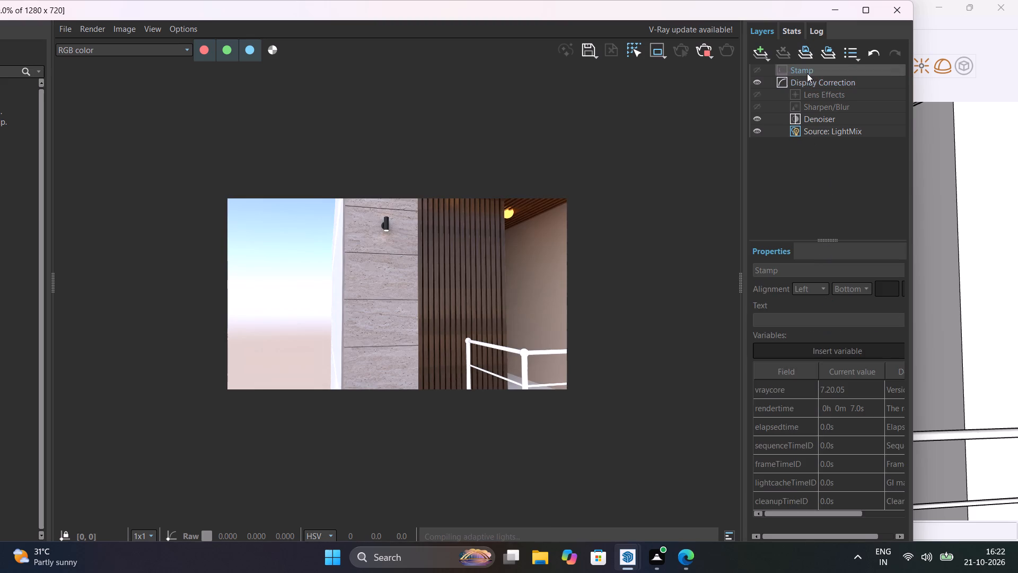
left_click(820, 92)
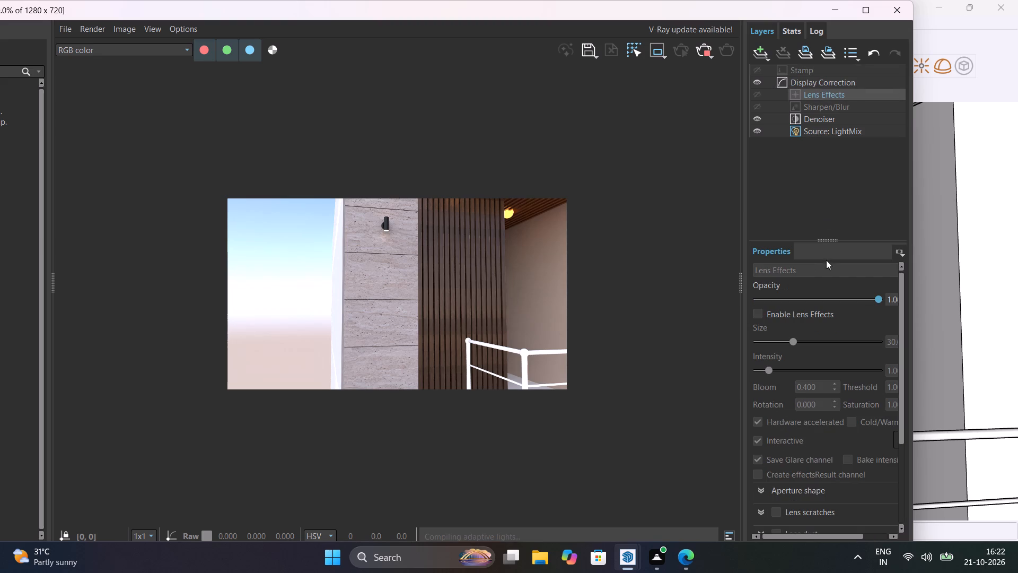
left_click(759, 315)
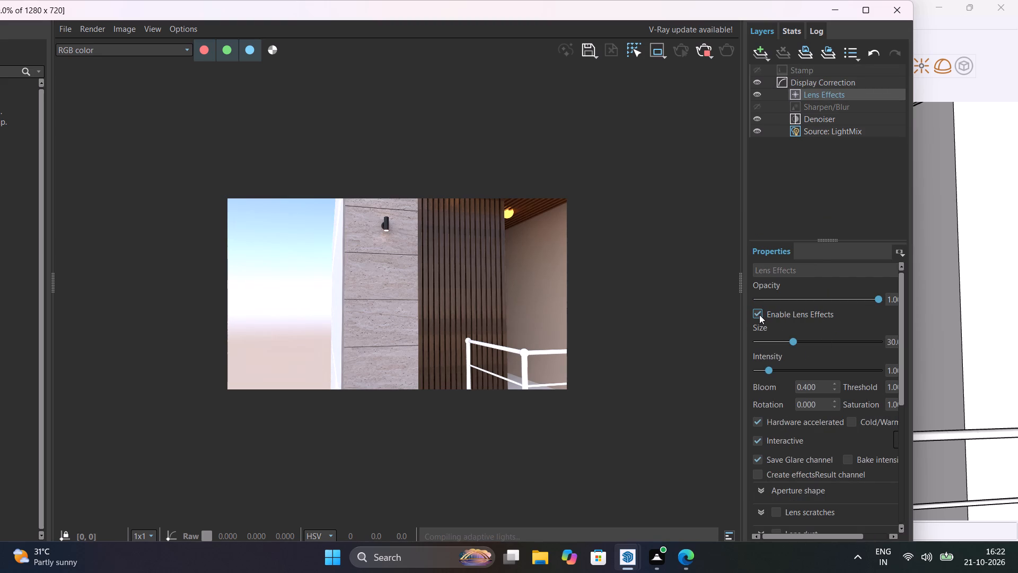
Set the Spot Light colour temperature to 3500 K in the LightMix source layer.
left_click(820, 103)
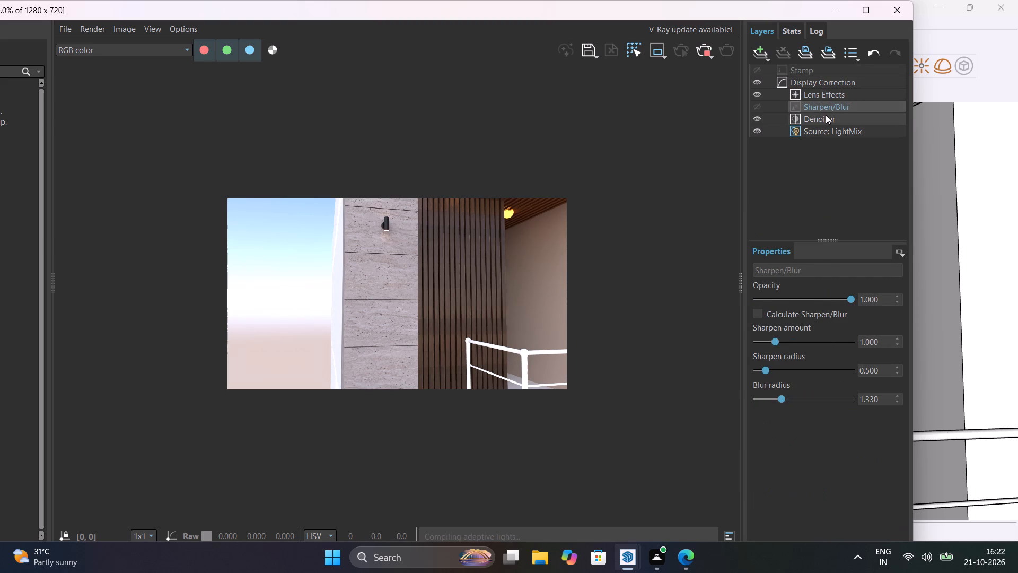
left_click(830, 119)
left_click(840, 128)
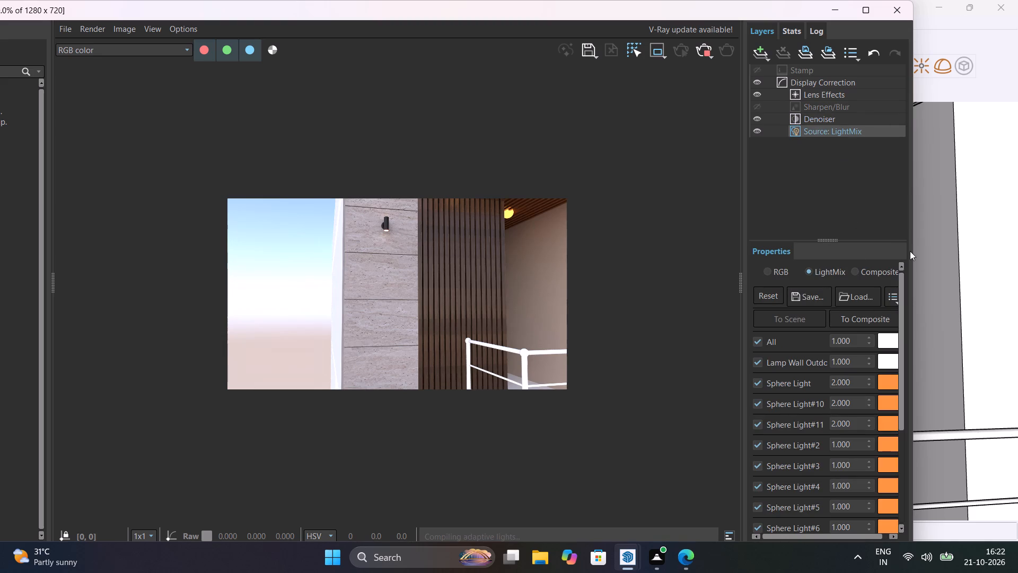
left_click_drag(915, 247, 989, 246)
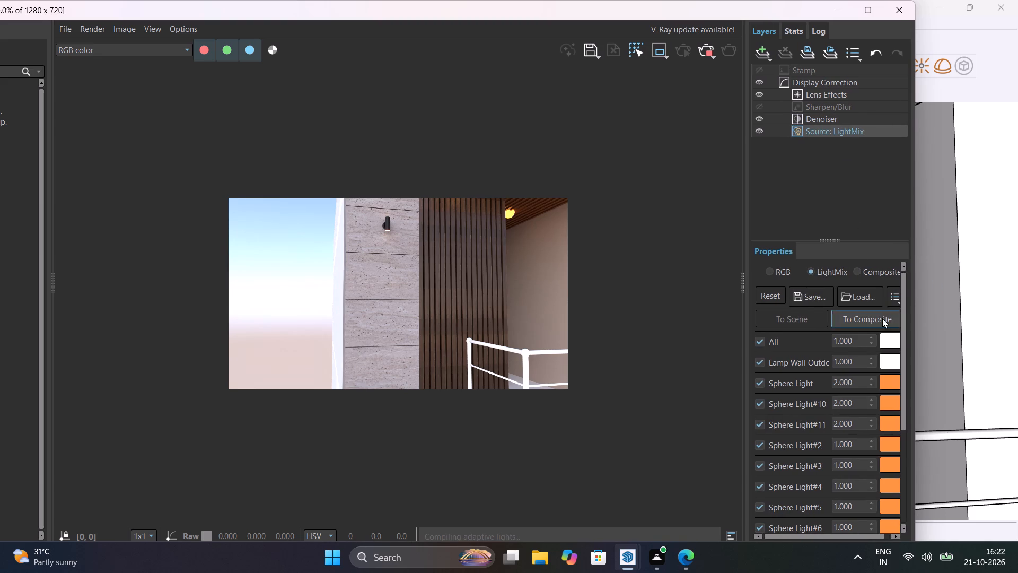
left_click_drag(855, 535, 894, 535)
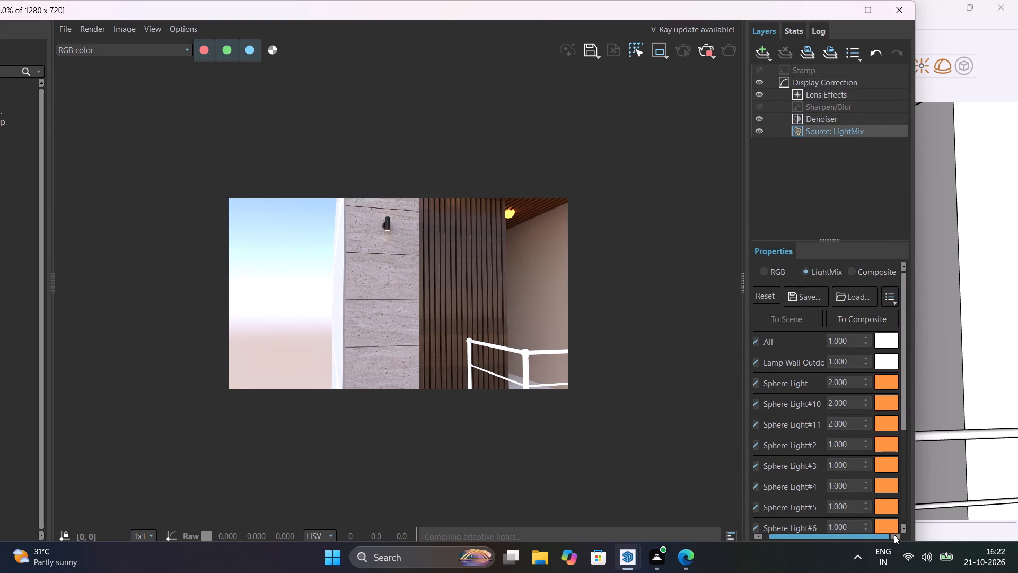
left_click_drag(894, 535, 902, 535)
scroll(885, 475, "down", 5)
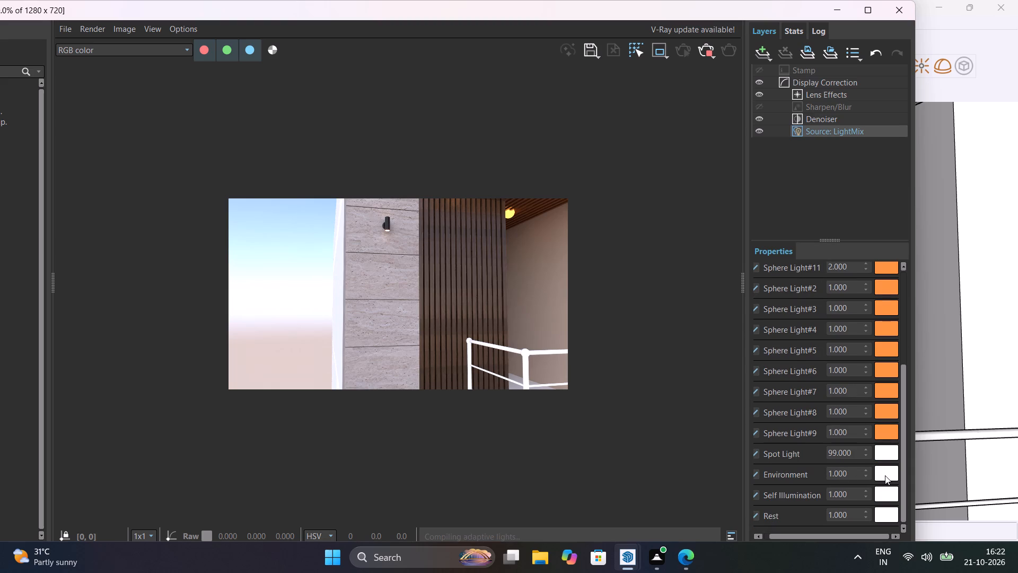
left_click(889, 450)
left_click_drag(741, 380, 690, 379)
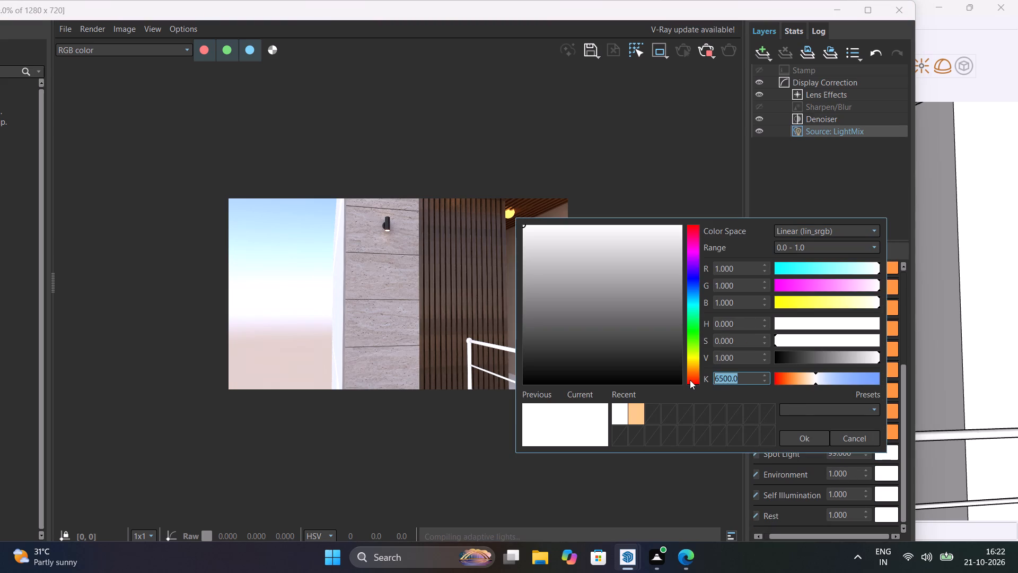
type("3500")
key("Return")
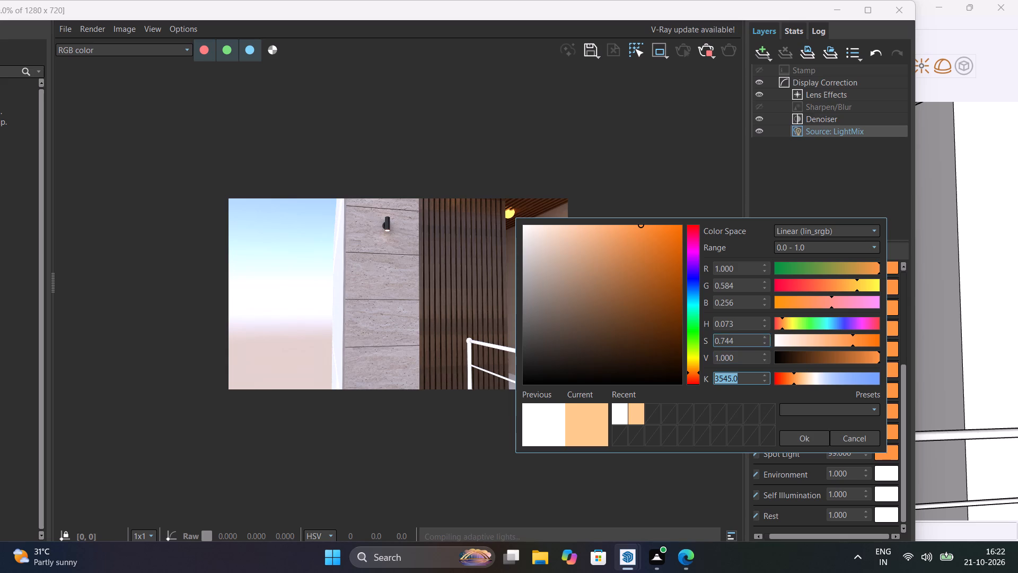
left_click(935, 277)
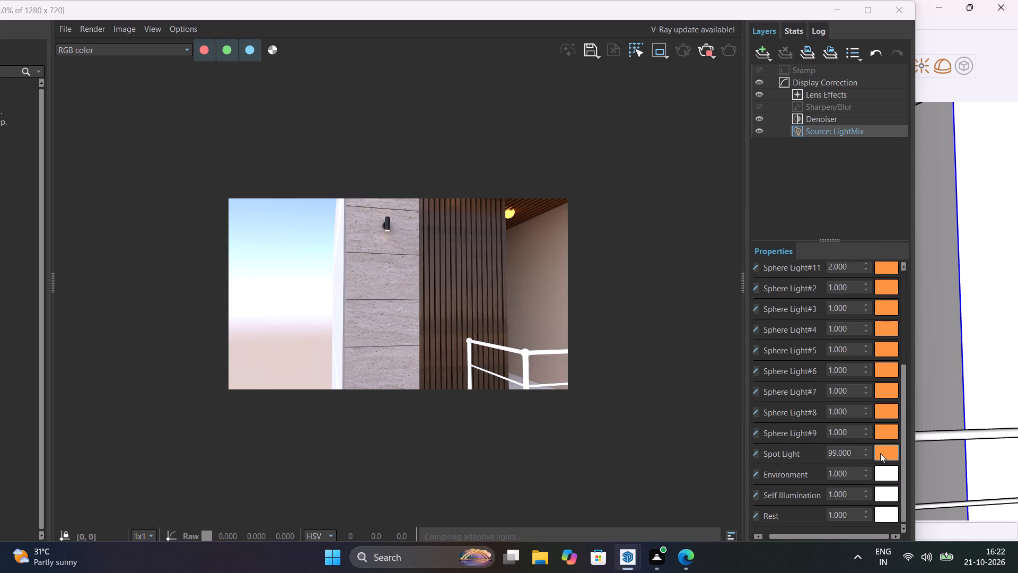
Try Self Illumination multipliers of 30 and 20 in LightMix, then set it to 50.
scroll(836, 469, "down", 2)
left_click_drag(852, 493, 838, 493)
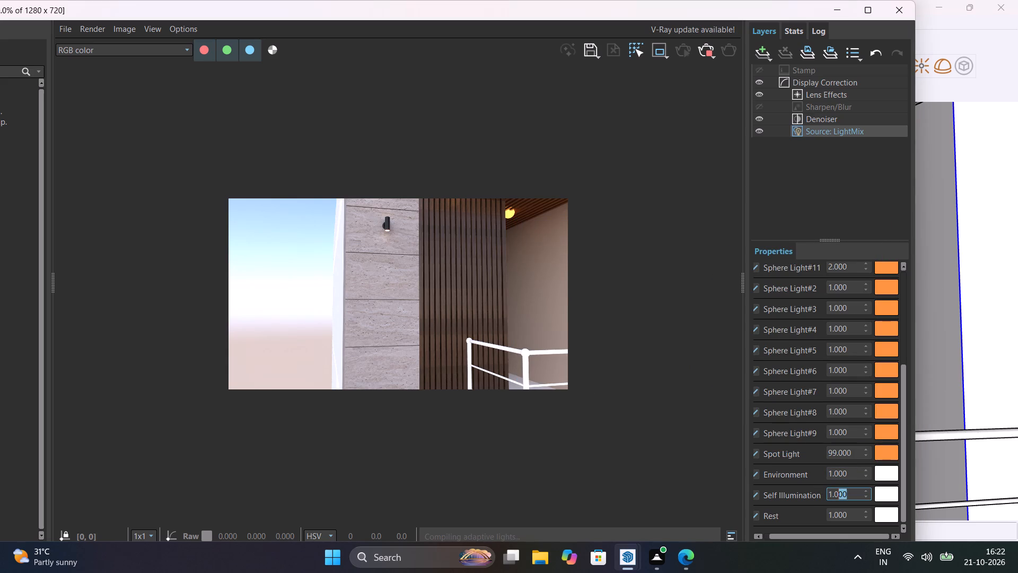
left_click_drag(838, 493, 806, 491)
type("30")
key("Return")
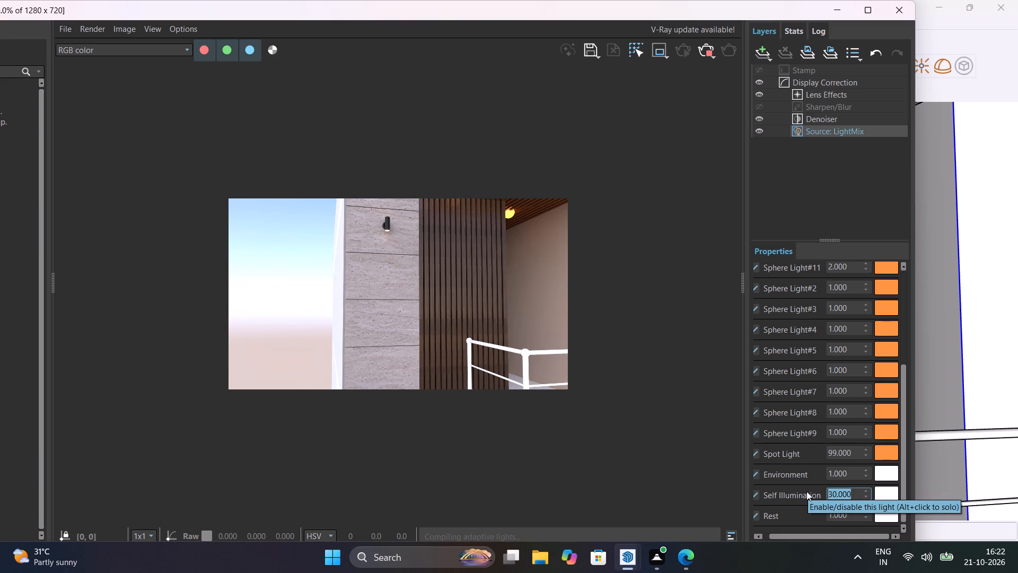
type("20")
key("Return")
type("50")
key("Return")
Set the Self Illumination colour temperature in LightMix to 3500 K.
left_click(883, 498)
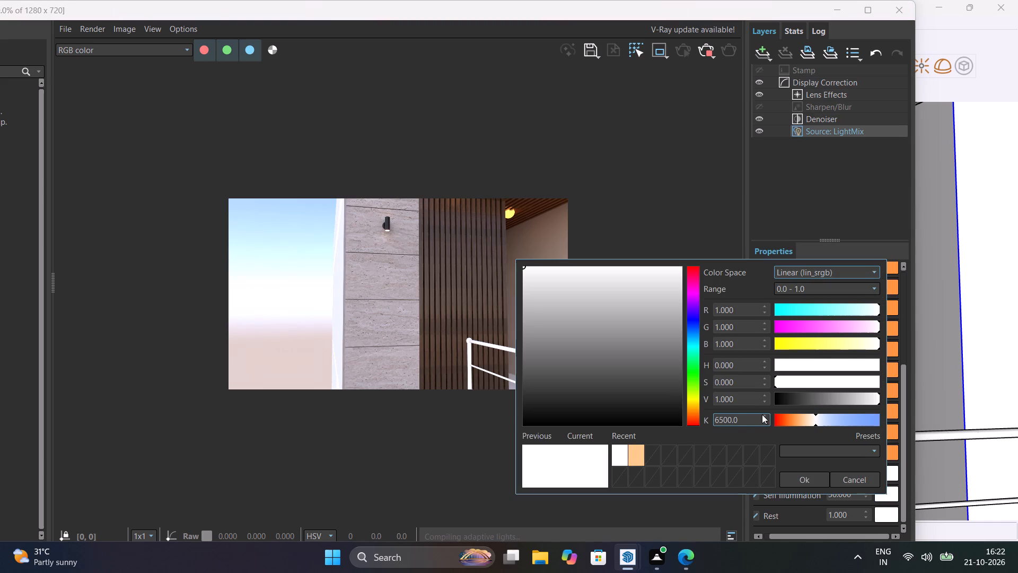
left_click_drag(741, 417, 680, 422)
type("3500")
key("Return")
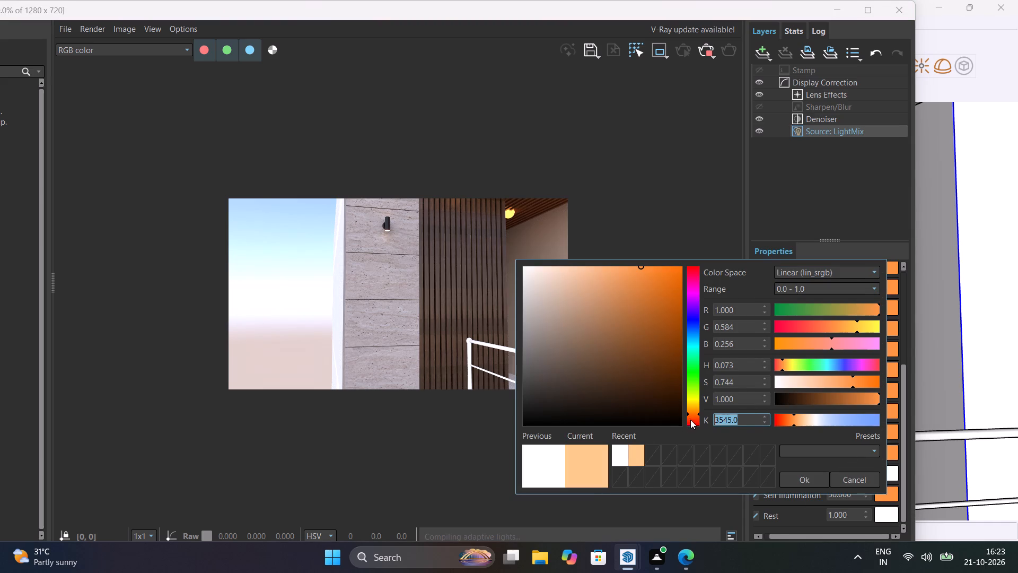
left_click(939, 222)
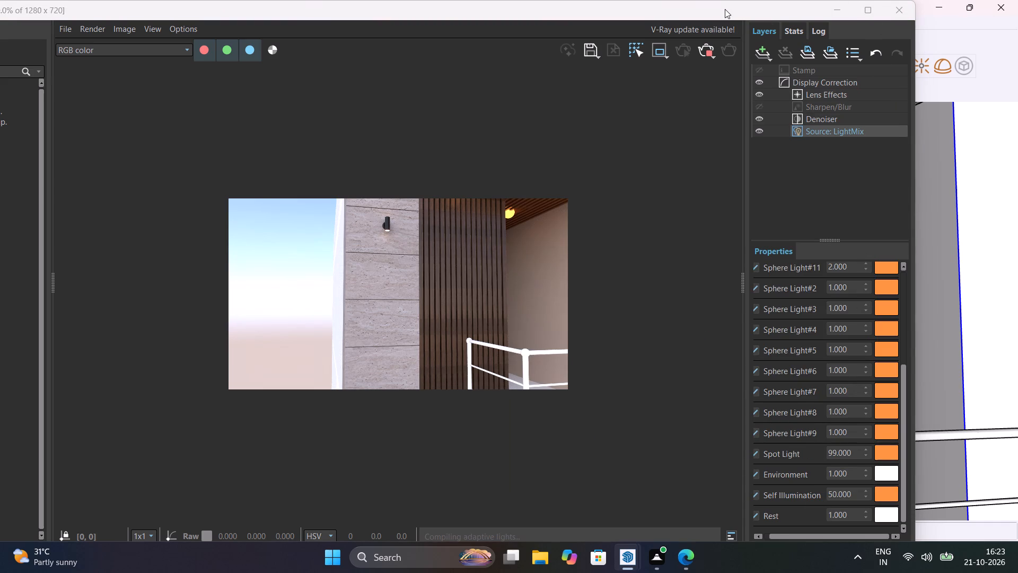
Clear the model selection and reframe the camera on the full front facade of the house.
left_click_drag(726, 7, 771, 432)
scroll(628, 239, "down", 12)
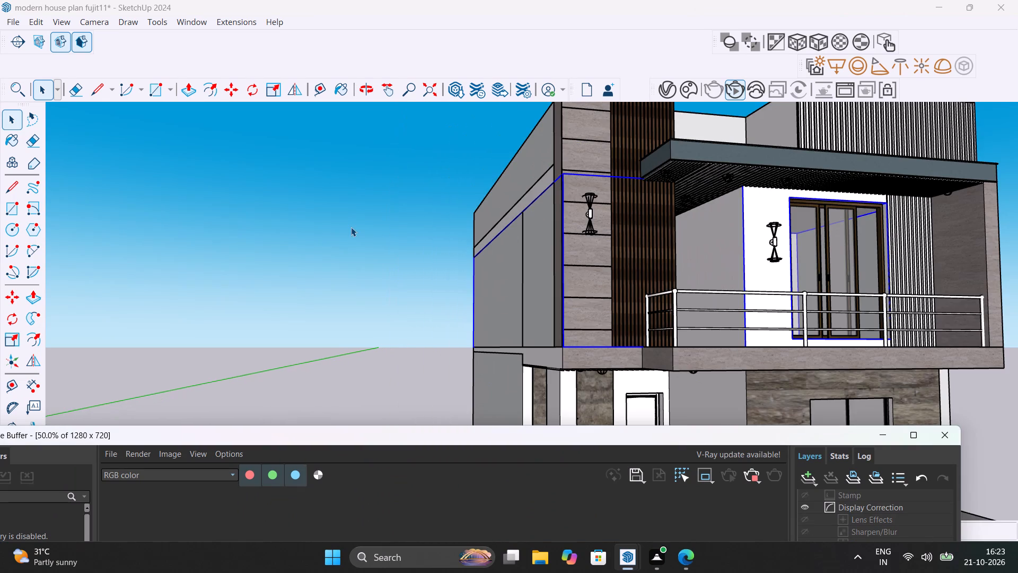
left_click(351, 227)
scroll(777, 219, "down", 10)
middle_click_drag(748, 280, 673, 333)
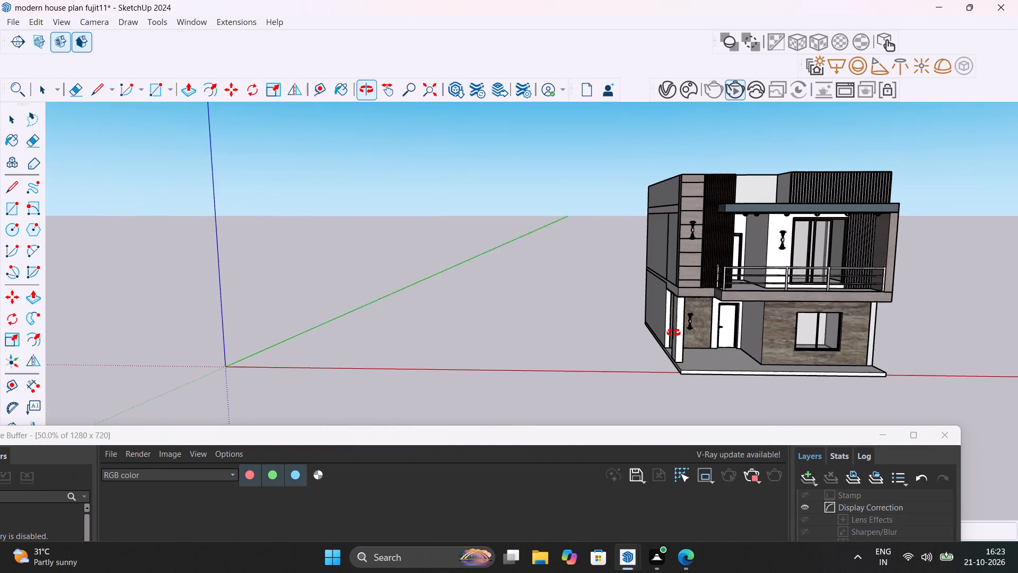
middle_click_drag(673, 333, 553, 331)
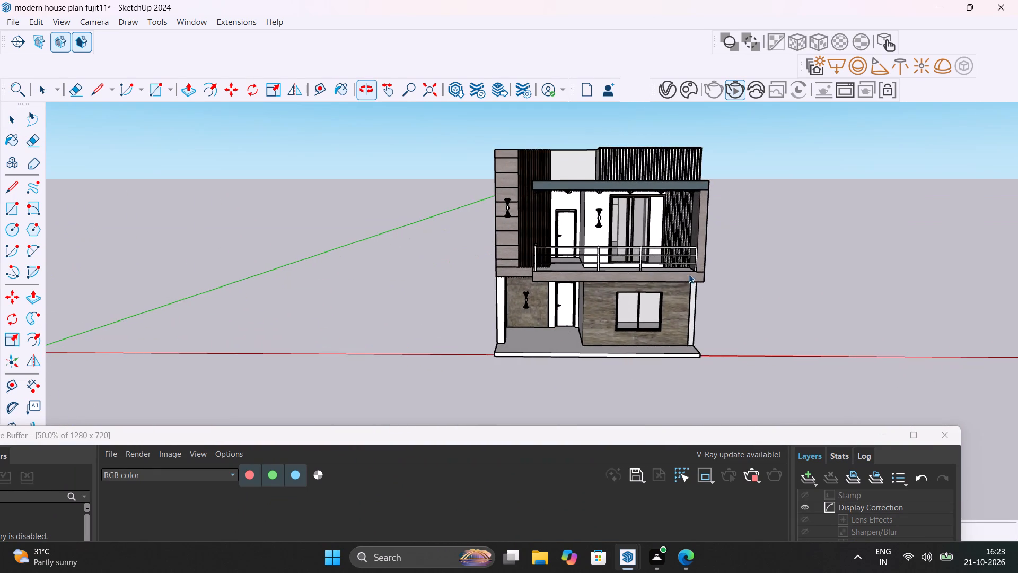
scroll(706, 258, "up", 2)
middle_click_drag(712, 262, 644, 255, "shift")
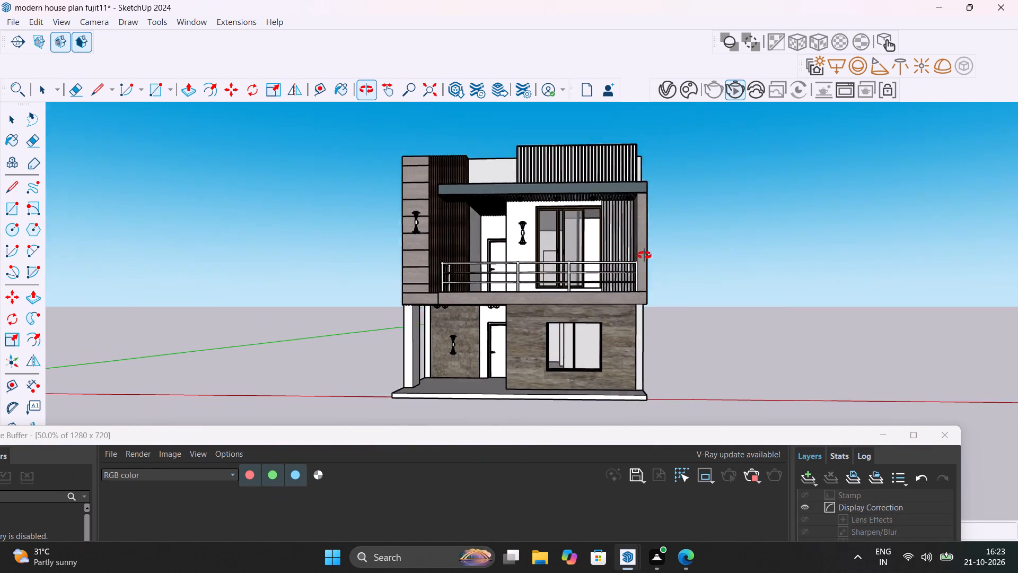
middle_click_drag(644, 255, 645, 265, "shift")
Restart the interactive render for the full facade view and inspect it in the maximized frame buffer.
left_click_drag(618, 441, 631, 273)
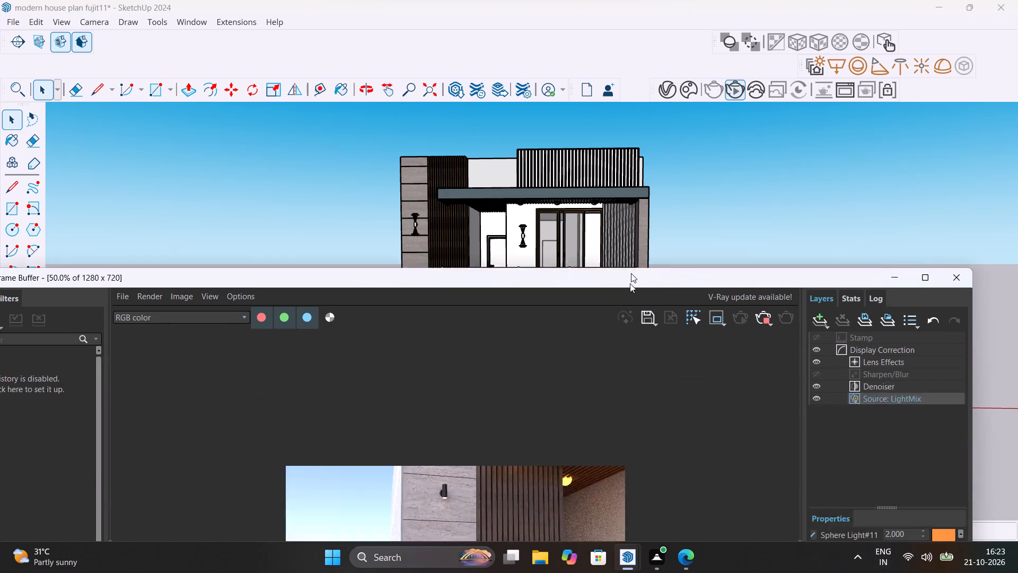
left_click_drag(631, 273, 637, 91)
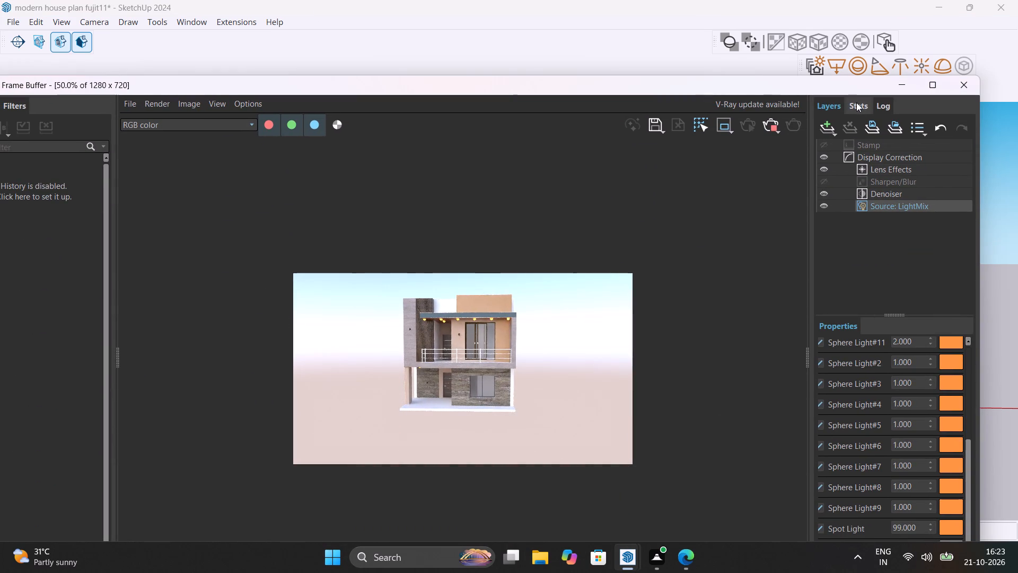
left_click(778, 126)
left_click(743, 126)
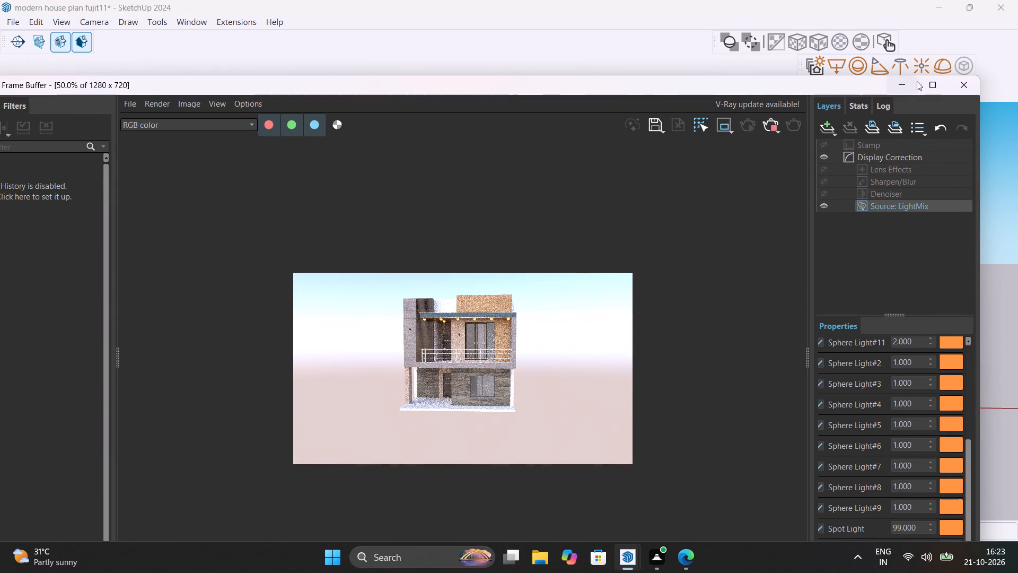
left_click(934, 86)
scroll(572, 244, "up", 2)
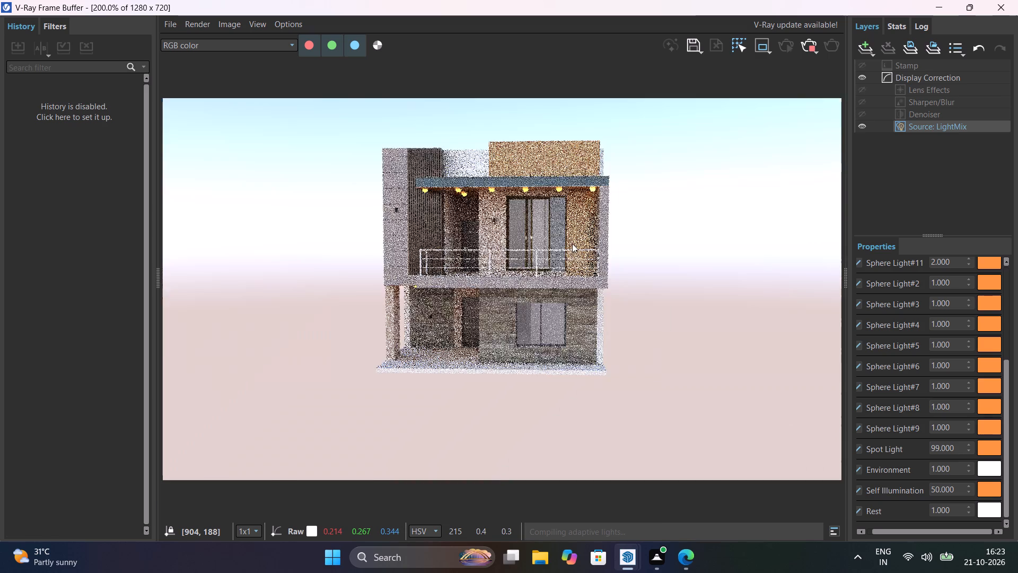
scroll(572, 244, "down", 1)
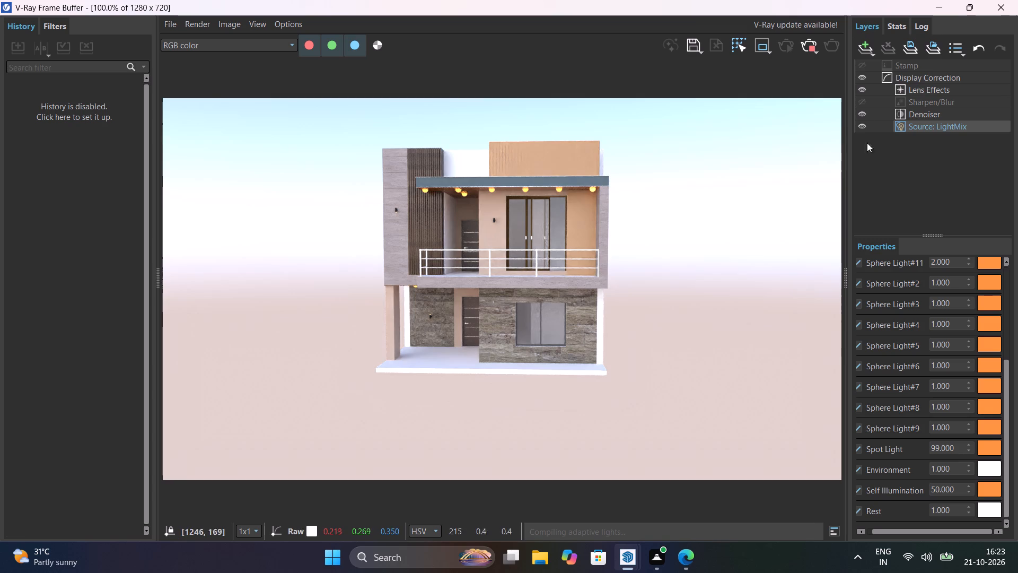
Stop the running render and close the frame buffer.
left_click(812, 44)
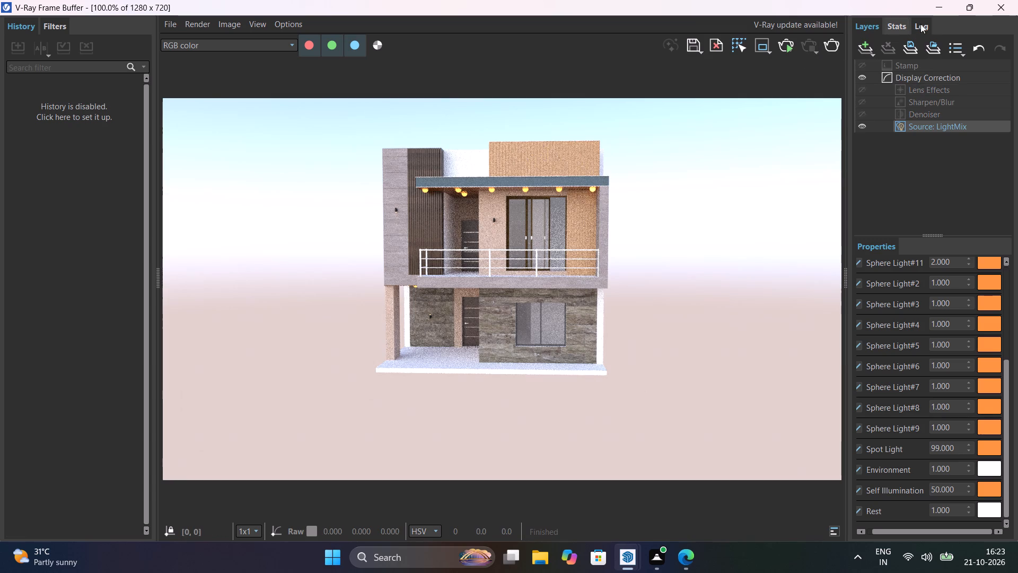
left_click(1004, 3)
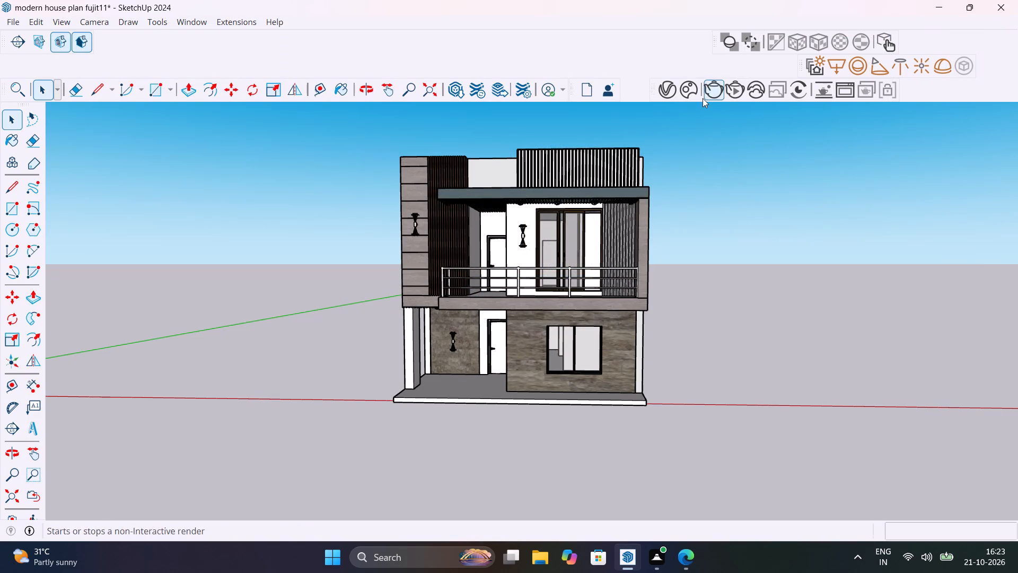
Set the scene Spot Light intensity to 20000 in the V-Ray Asset Editor and restart the interactive render.
left_click(694, 93)
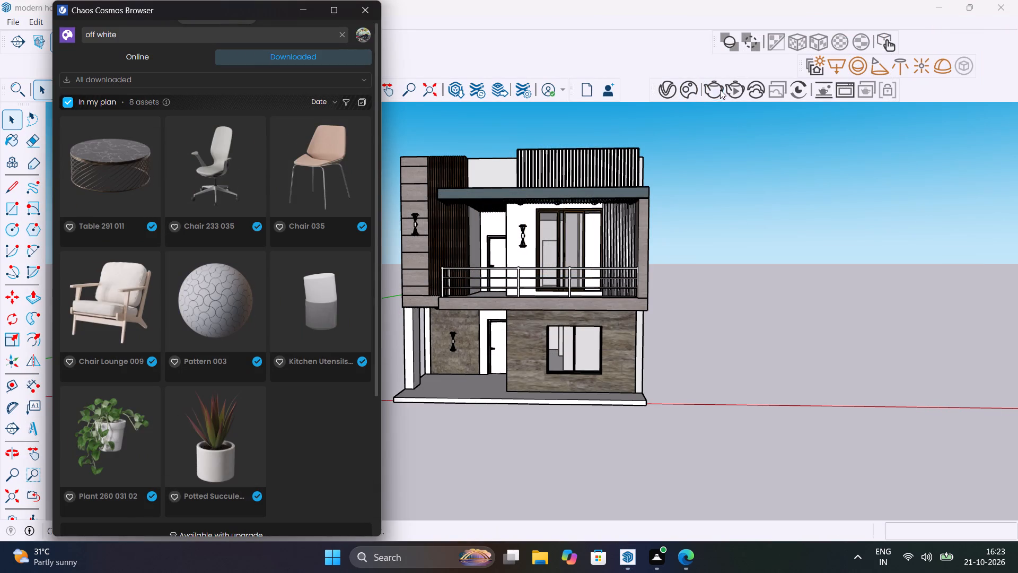
left_click(662, 88)
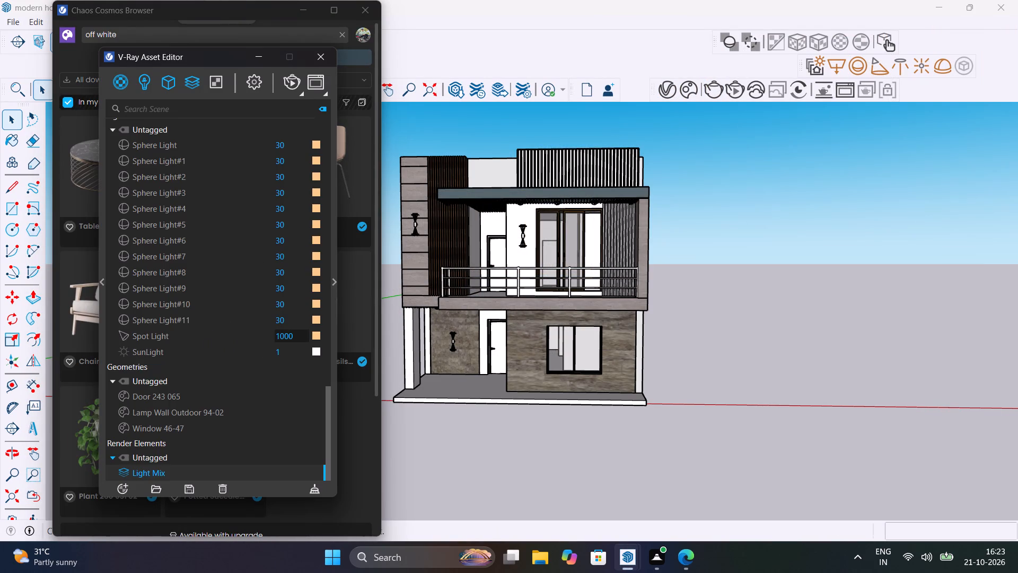
left_click_drag(299, 335, 269, 331)
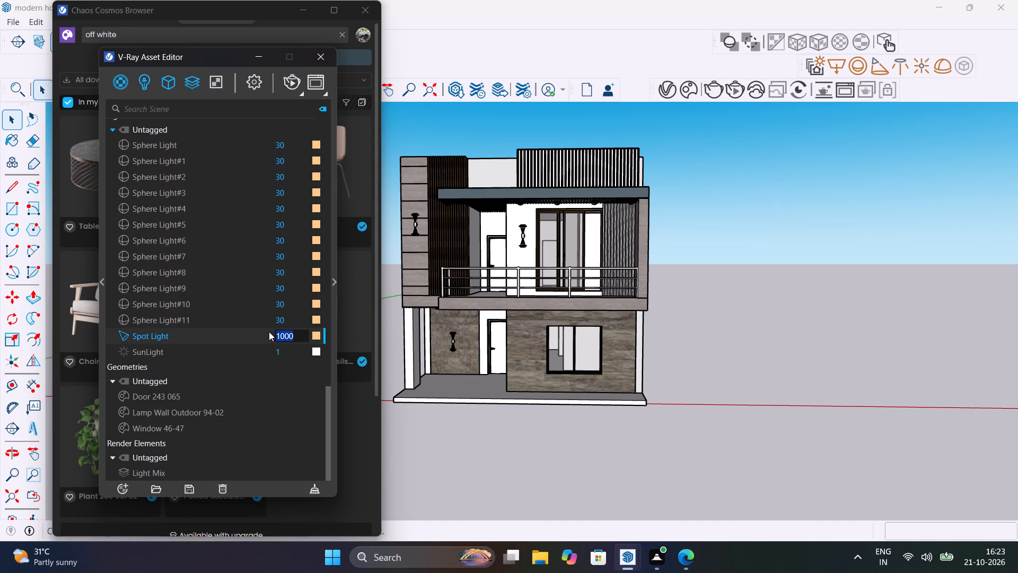
type("20000")
key("Return")
left_click(291, 84)
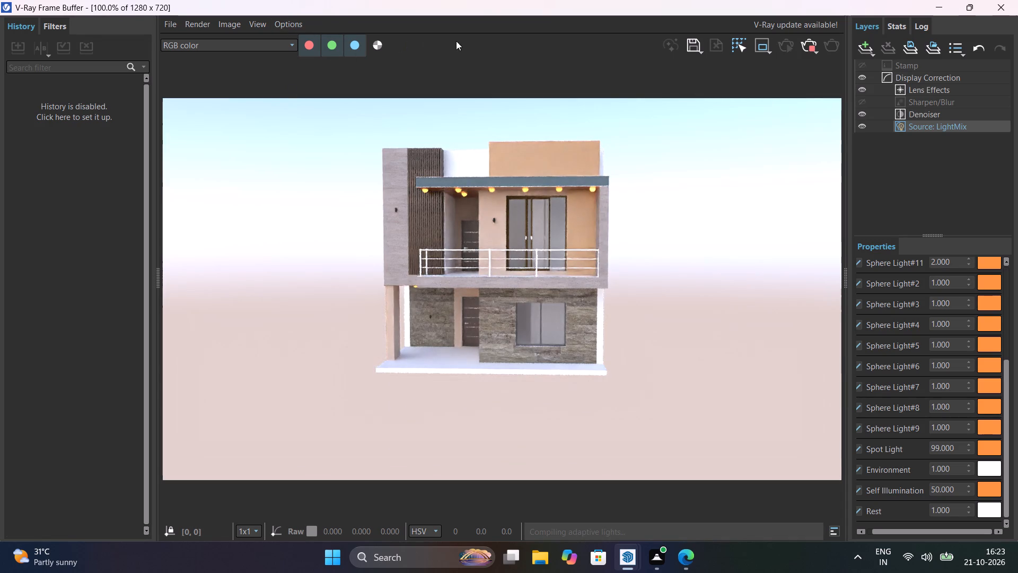
Move the frame buffer and the Asset Editor aside and stop the running interactive render.
left_click_drag(499, 12, 545, 171)
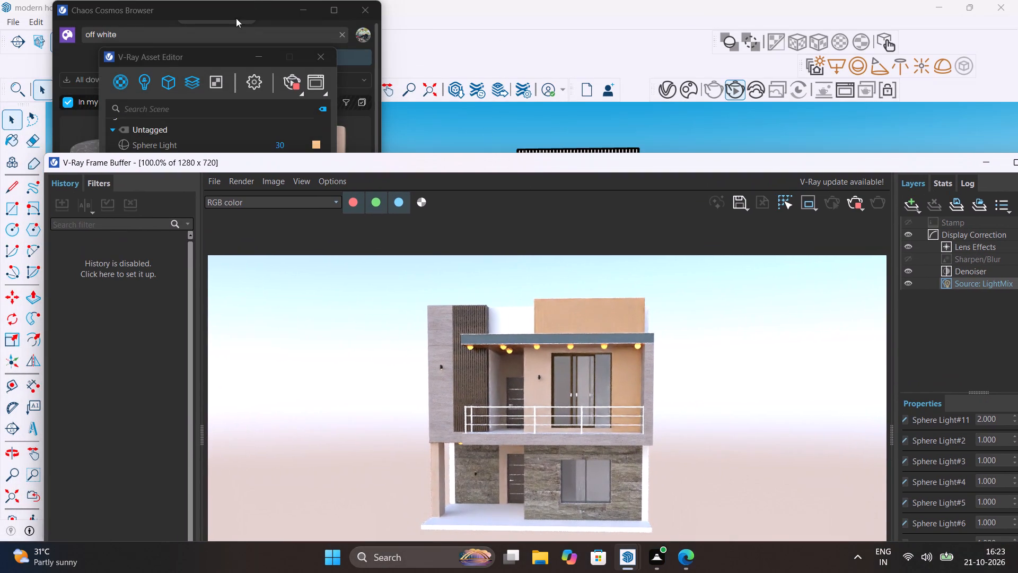
left_click_drag(226, 50, 209, 66)
left_click_drag(209, 58, 226, 115)
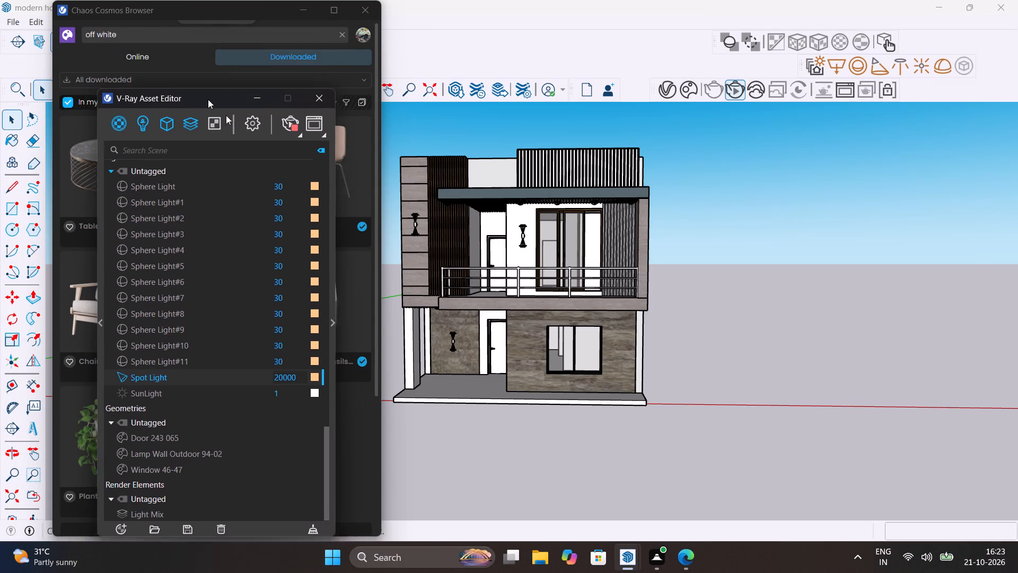
left_click_drag(226, 115, 447, 214)
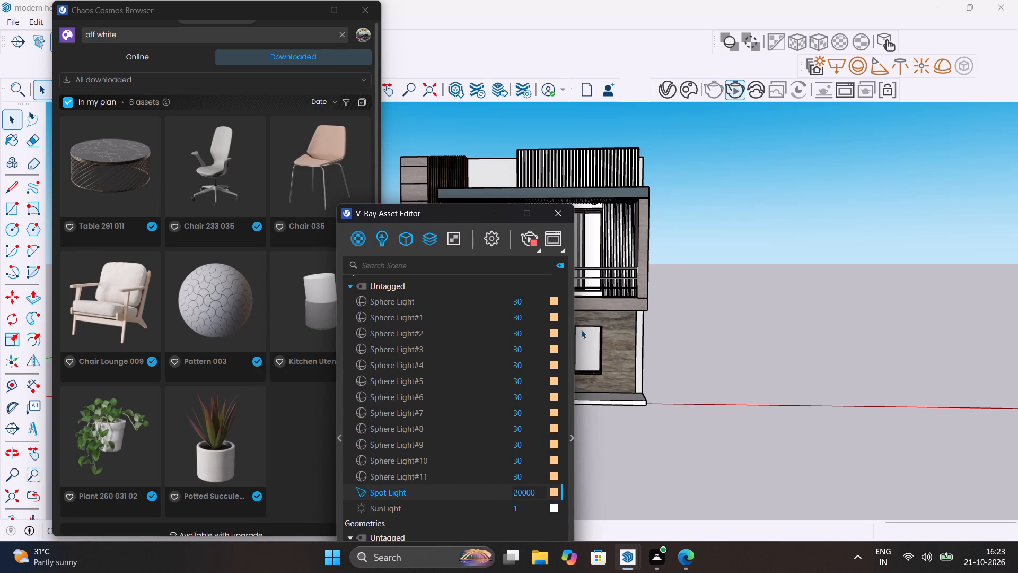
left_click(729, 89)
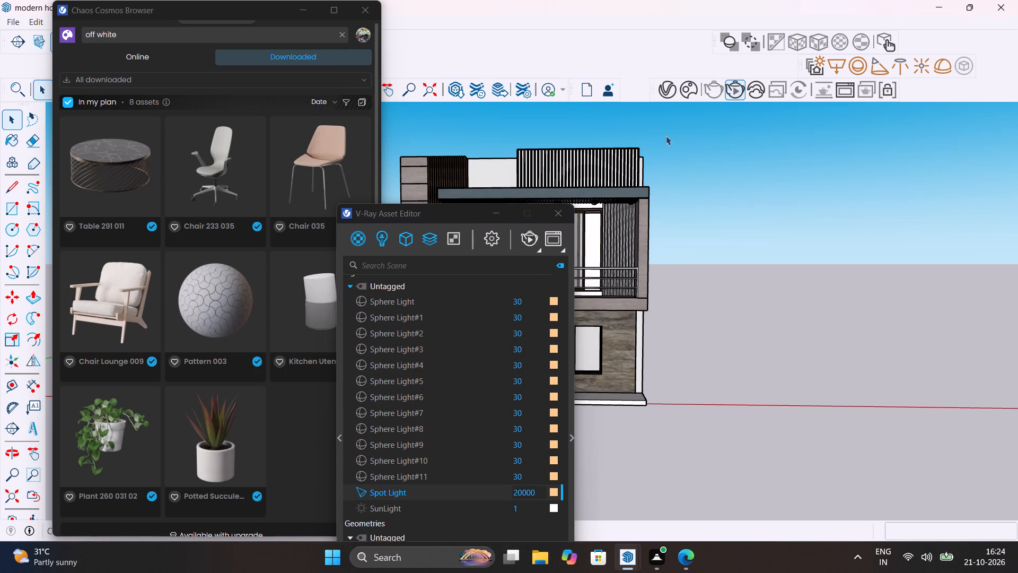
Arrange the frame buffer beside the Asset Editor and examine the ground-floor entrance wall in the render.
left_click_drag(474, 210, 216, 82)
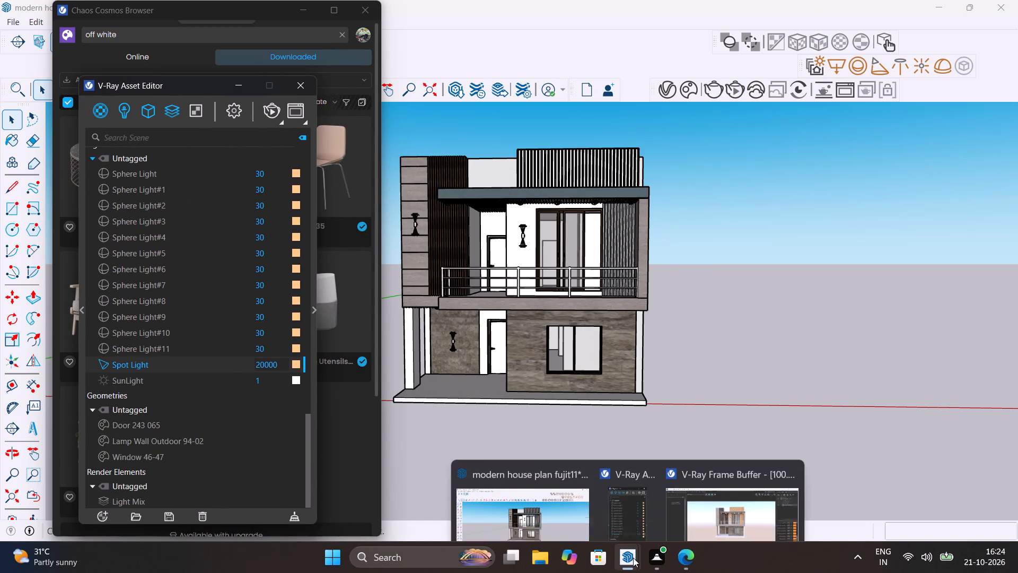
left_click(763, 495)
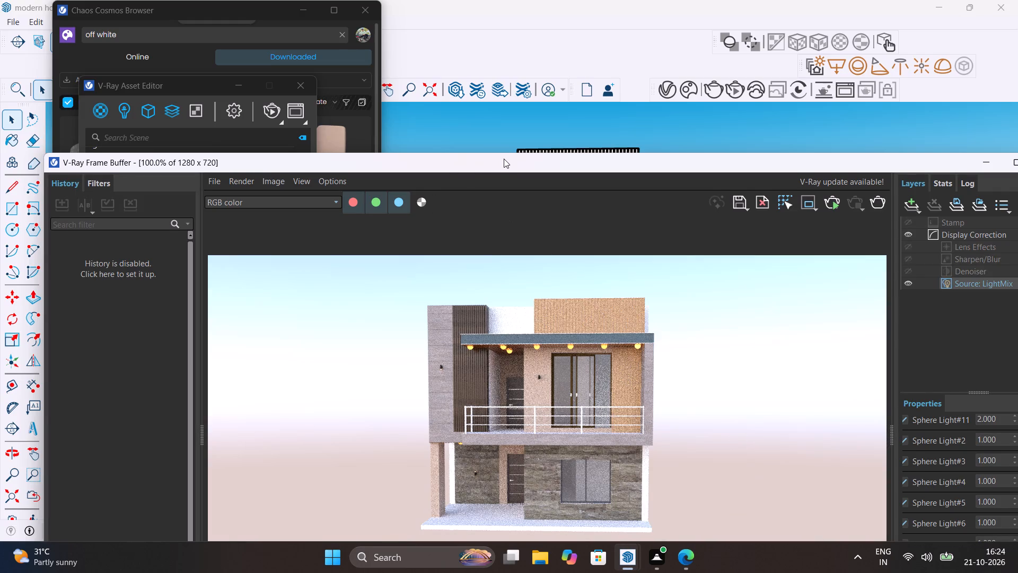
left_click_drag(504, 158, 654, 109)
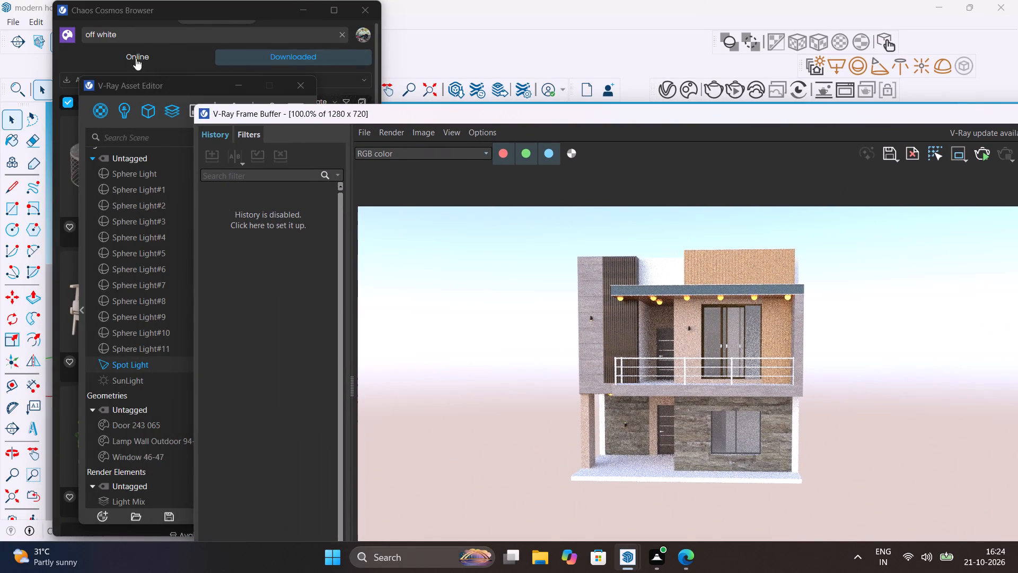
left_click_drag(144, 82, 47, 121)
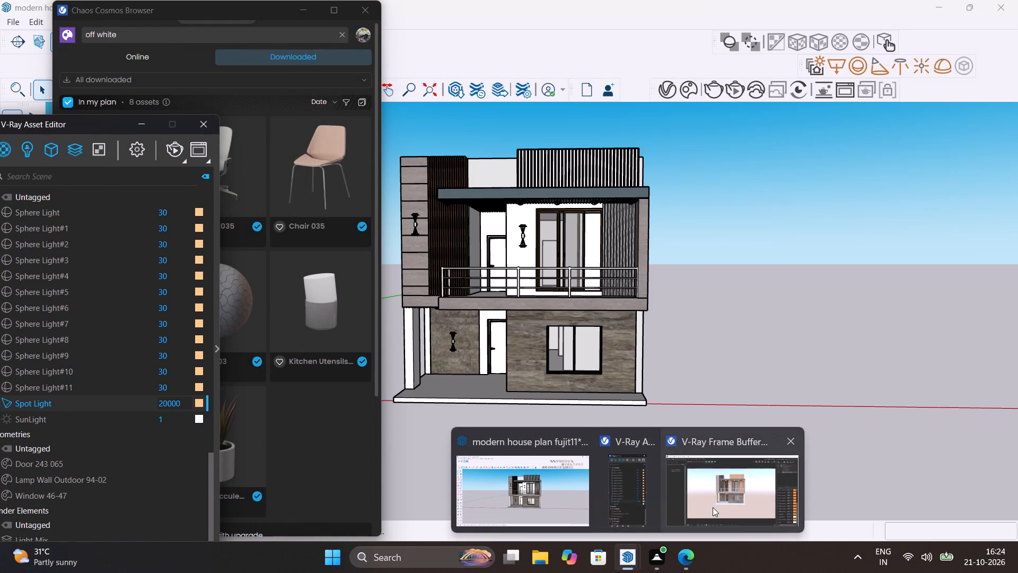
left_click(713, 507)
left_click_drag(565, 114, 603, 43)
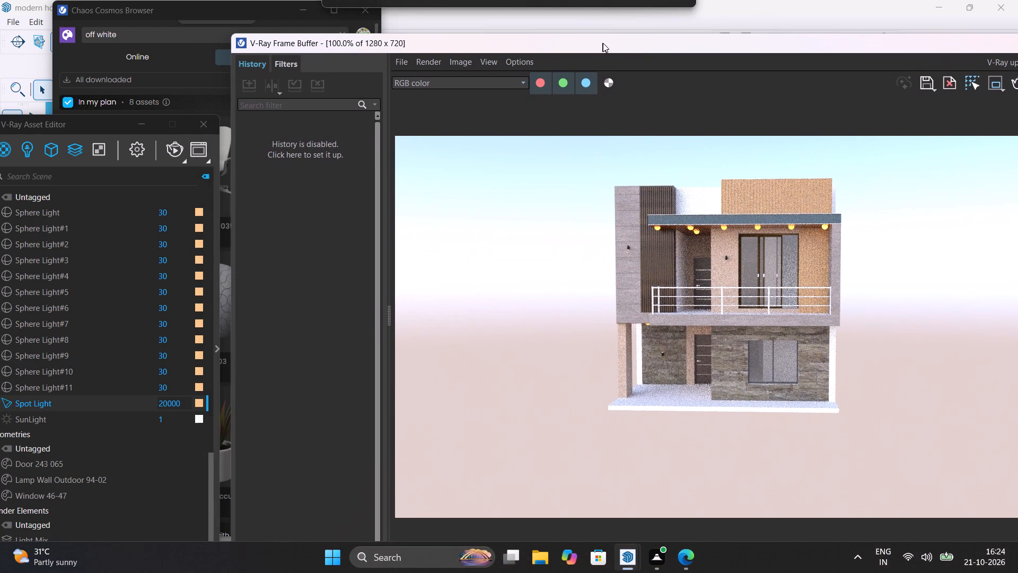
left_click_drag(603, 43, 565, 37)
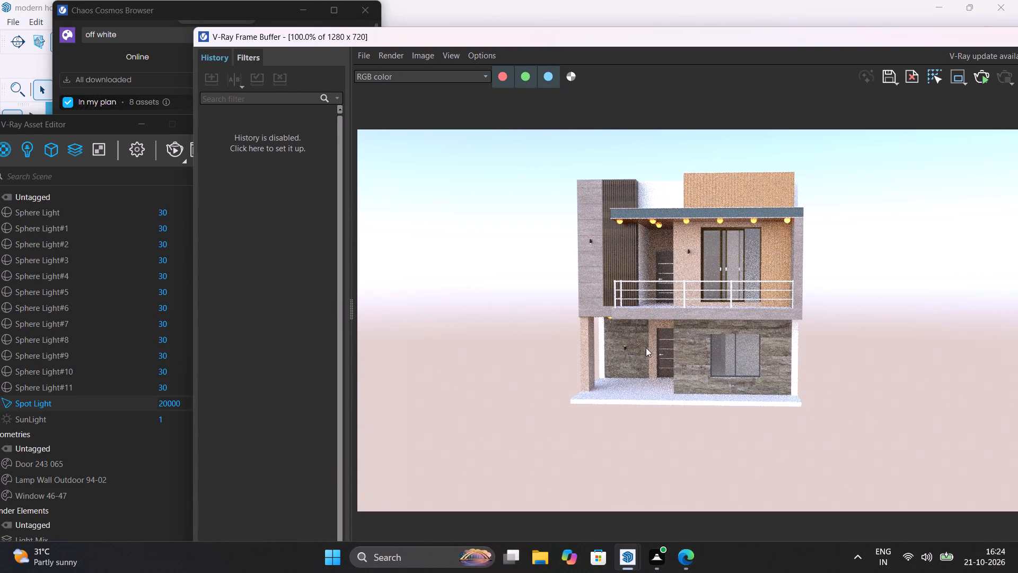
scroll(602, 353, "up", 4)
scroll(620, 350, "down", 3)
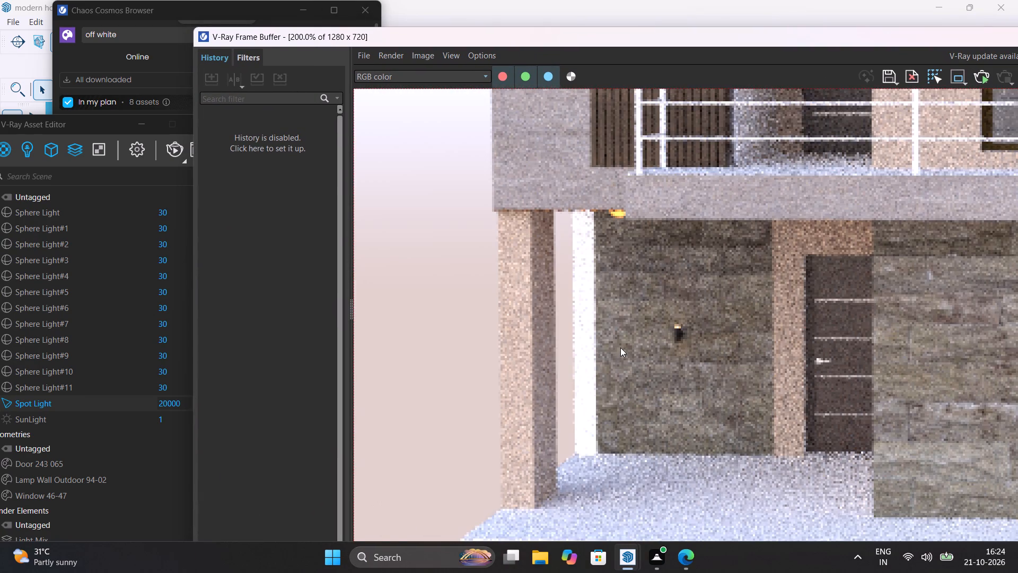
Close the Chaos Cosmos browser and restart the interactive render with the Asset Editor kept at hand.
left_click_drag(115, 119, 201, 56)
left_click(258, 84)
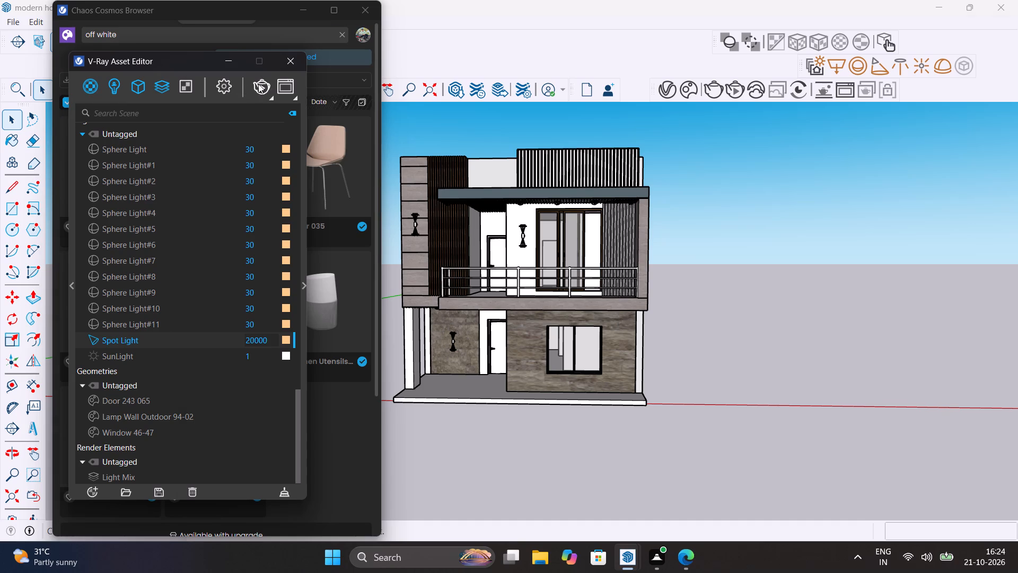
left_click(179, 193)
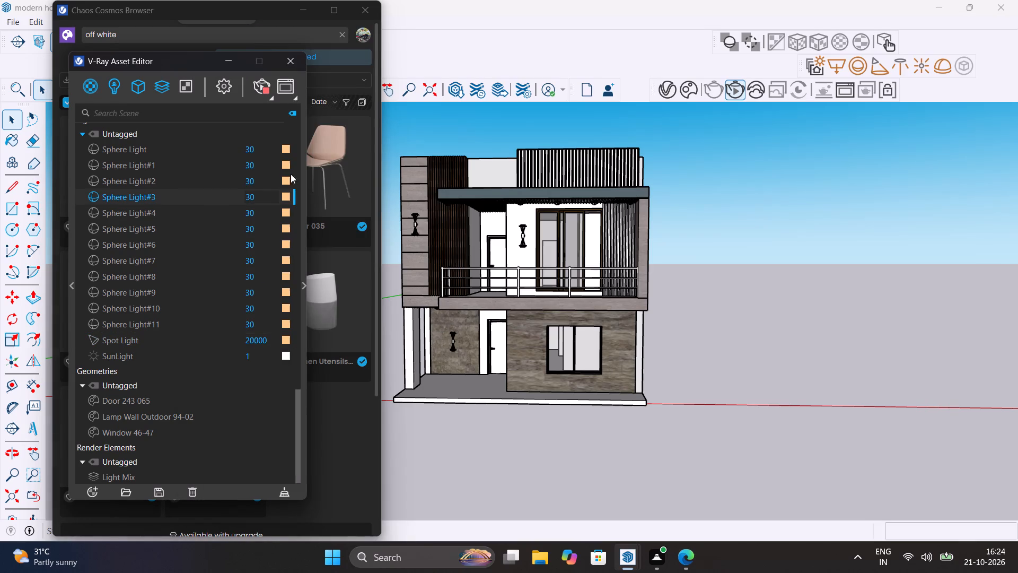
left_click(734, 92)
double_click(734, 92)
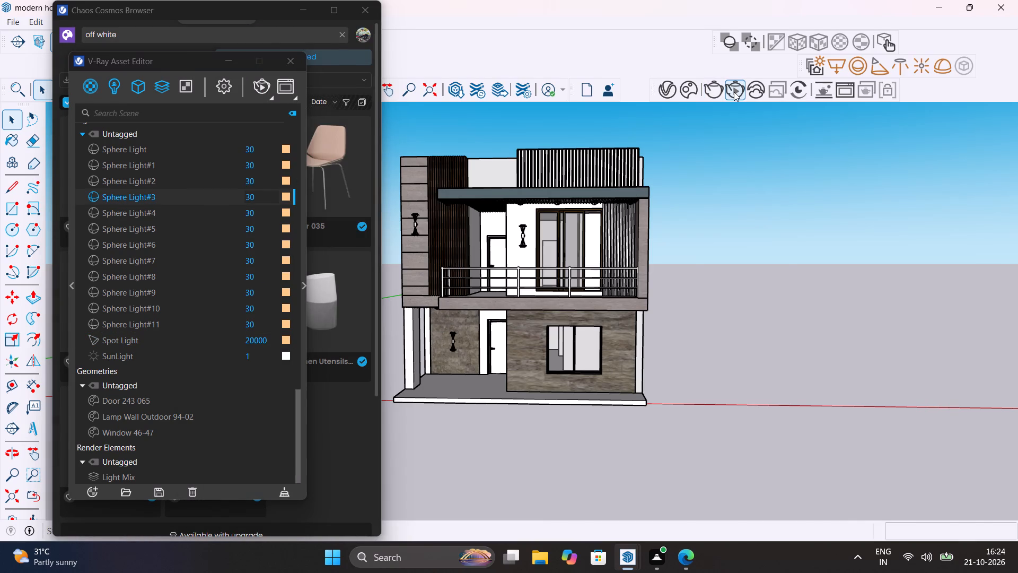
left_click_drag(134, 58, 133, 59)
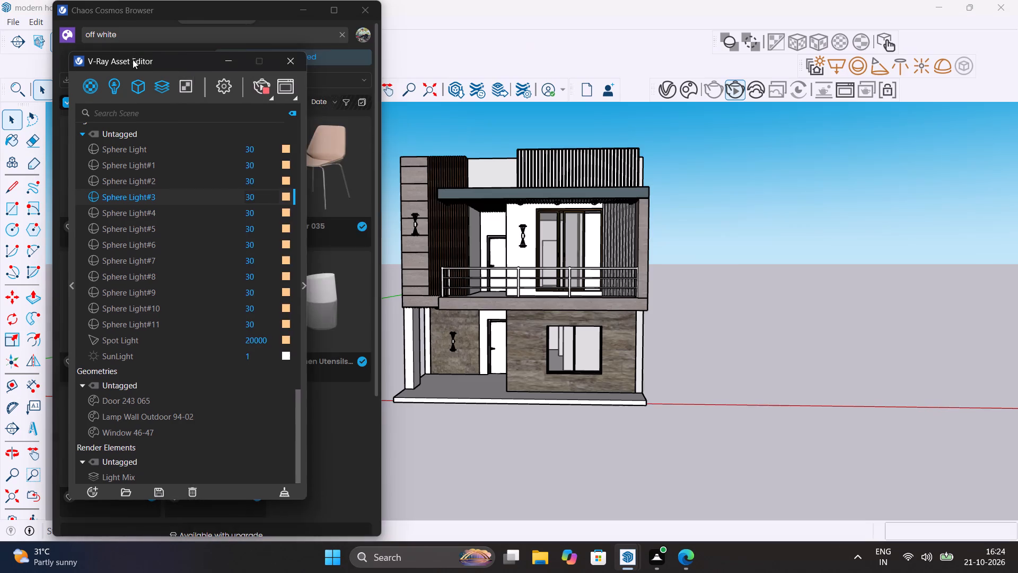
left_click_drag(133, 59, 76, 47)
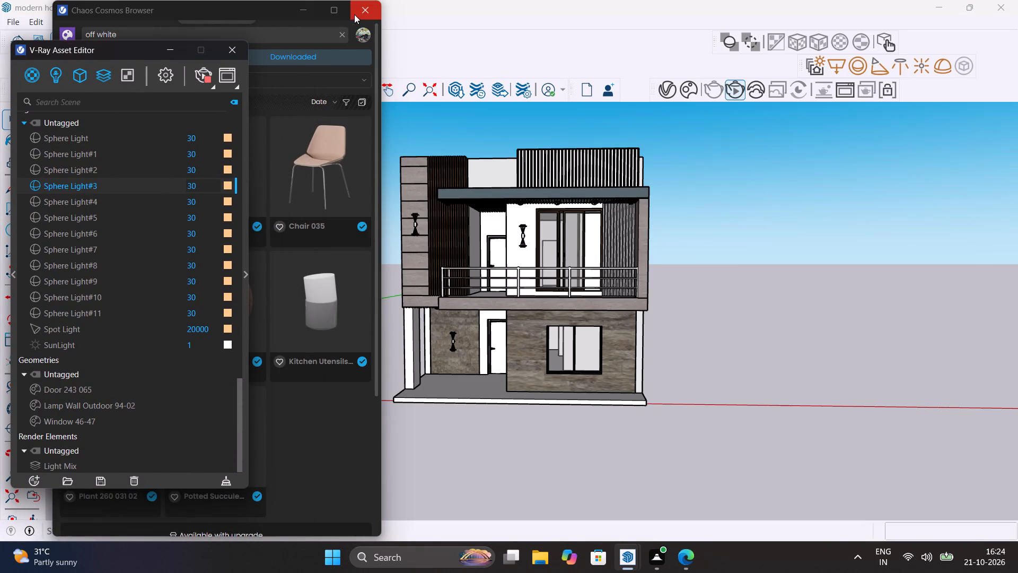
left_click(354, 14)
left_click(738, 93)
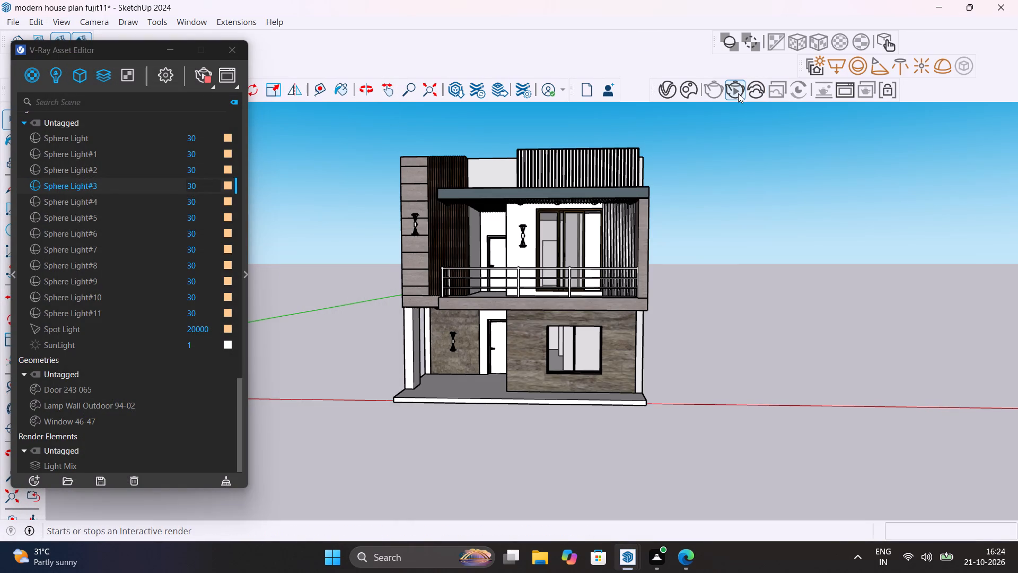
double_click(738, 93)
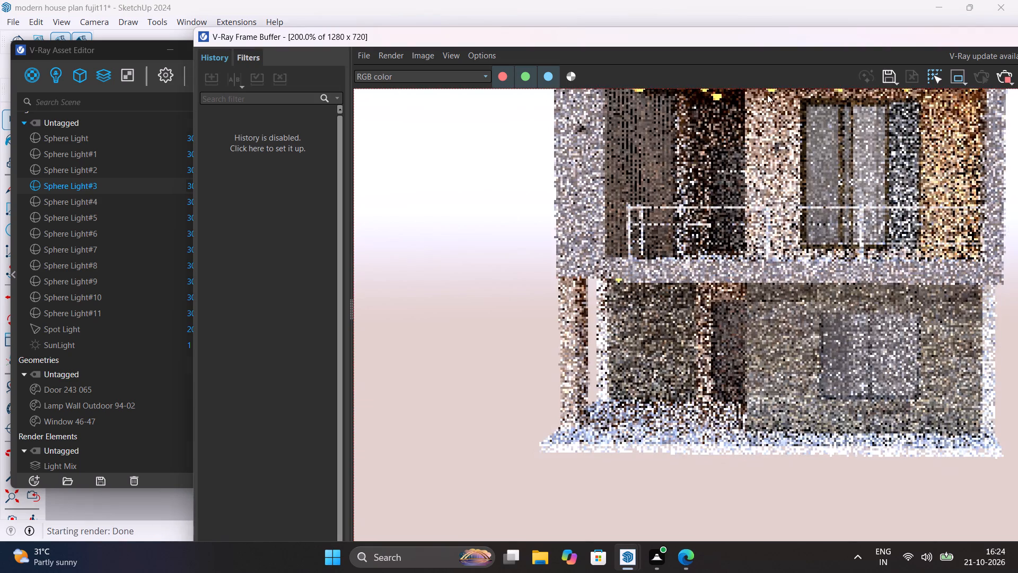
Place the frame buffer beside the model window, collapse its history pane and widen it to fit the full facade at 100%.
left_click(780, 48)
left_click_drag(778, 41, 589, 38)
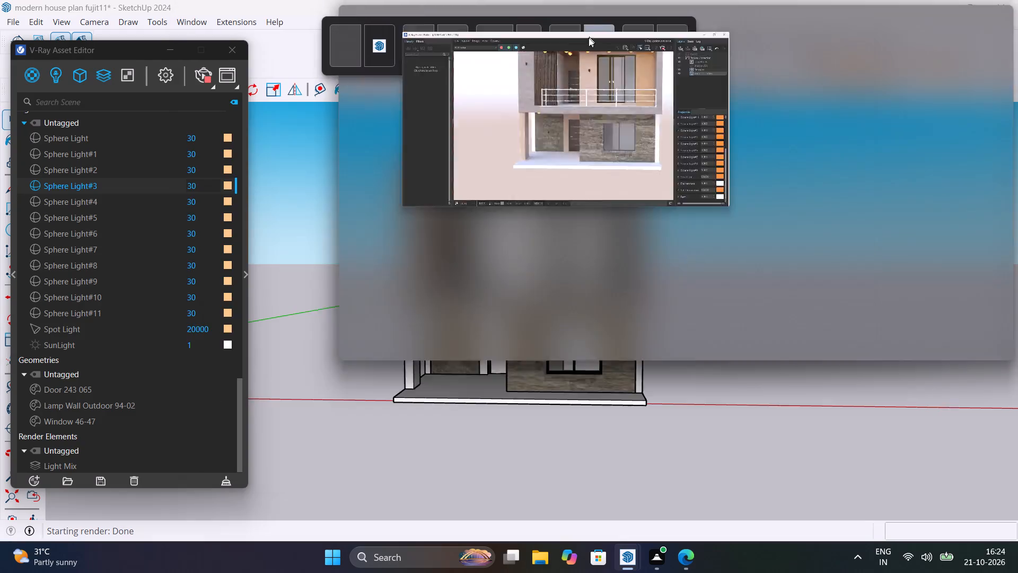
left_click_drag(589, 38, 540, 47)
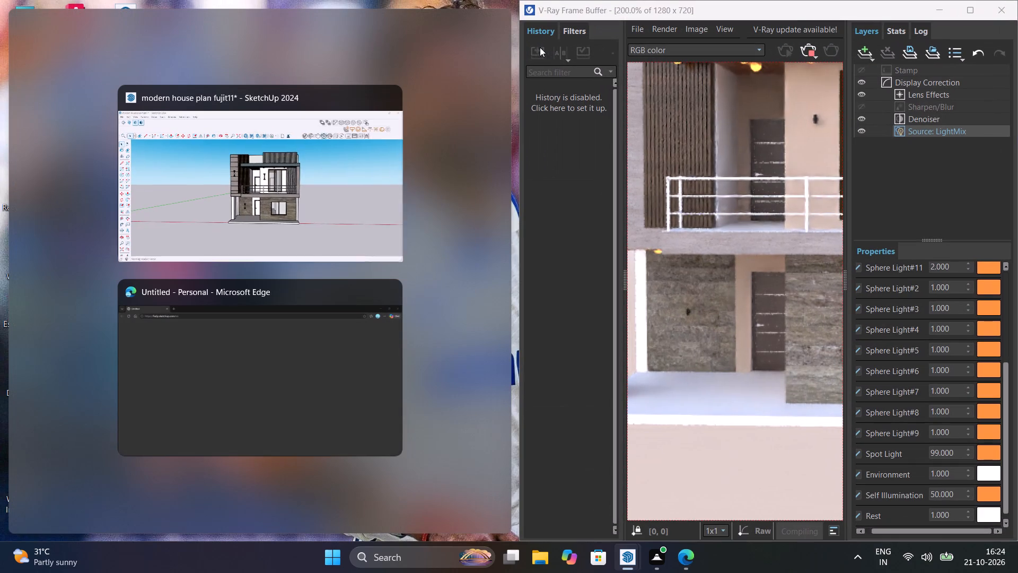
left_click(308, 192)
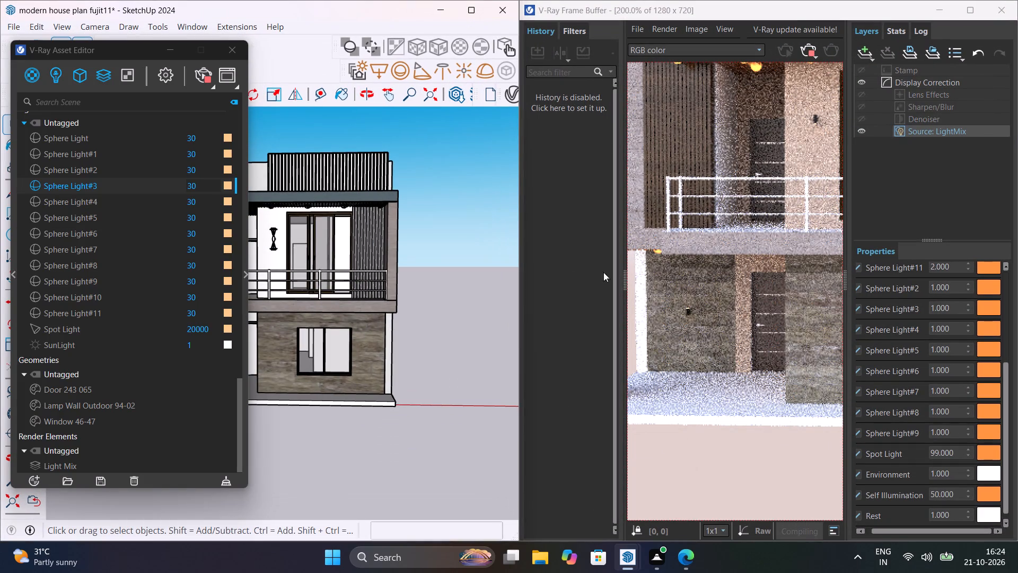
scroll(743, 311, "up", 2)
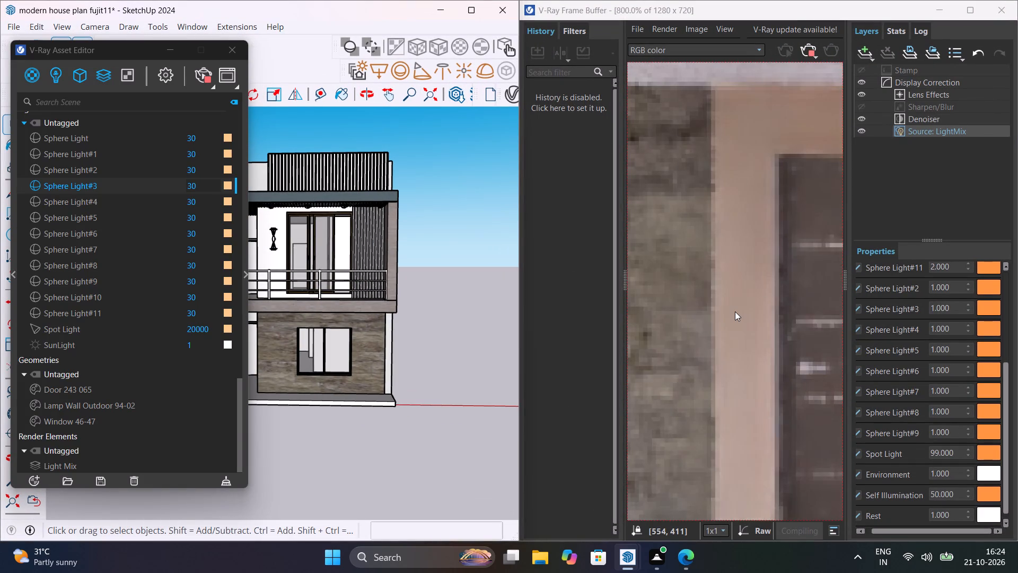
scroll(735, 311, "down", 2)
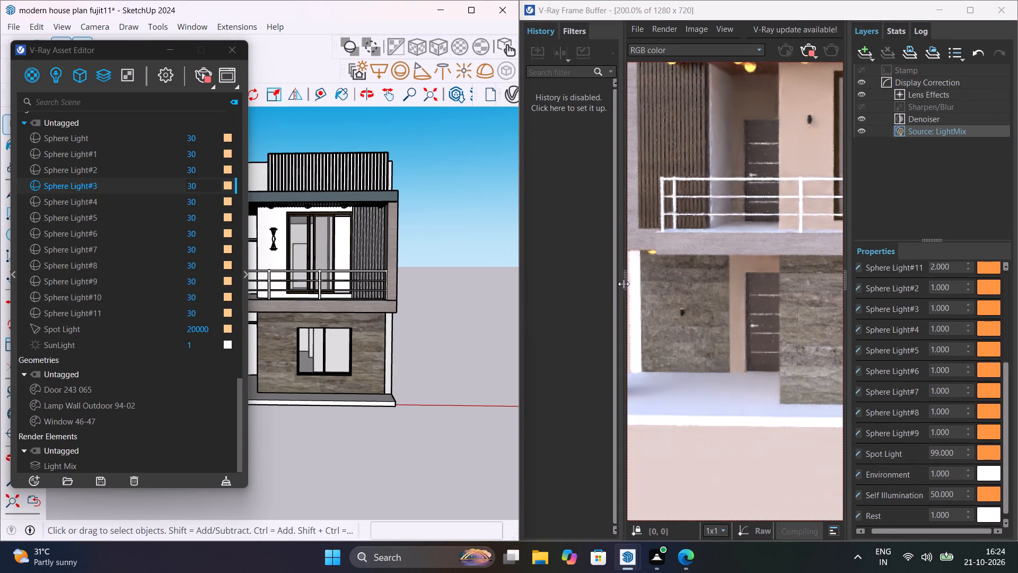
left_click_drag(625, 284, 415, 277)
left_click_drag(520, 283, 508, 283)
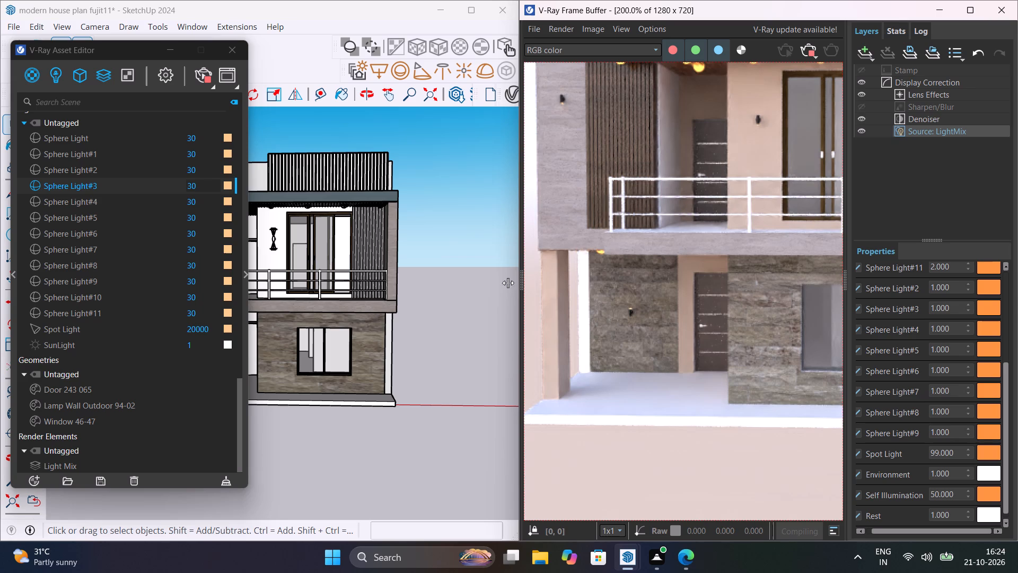
left_click_drag(508, 283, 465, 283)
left_click_drag(520, 277, 488, 276)
left_click_drag(826, 19, 676, 21)
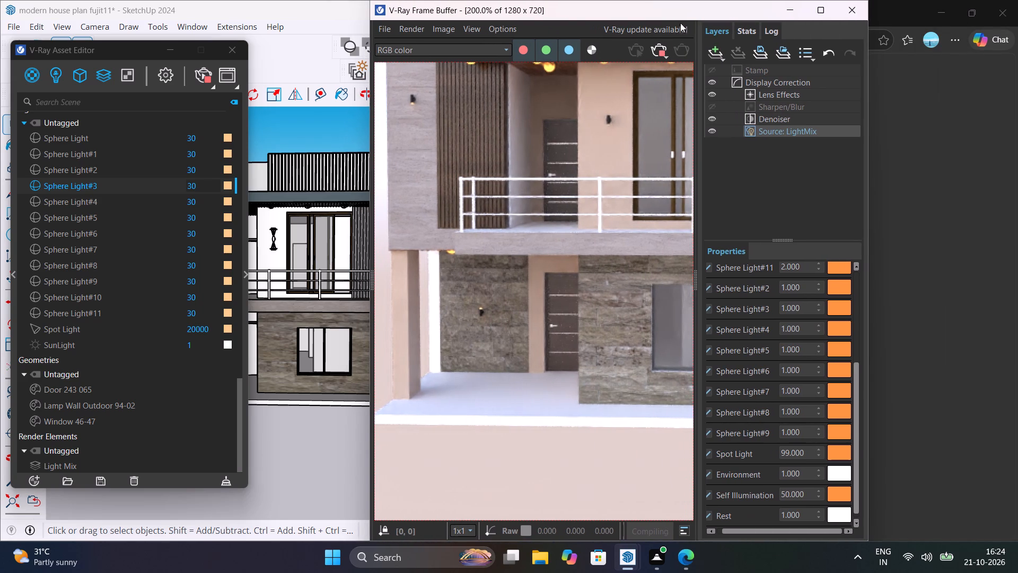
left_click_drag(870, 225, 970, 217)
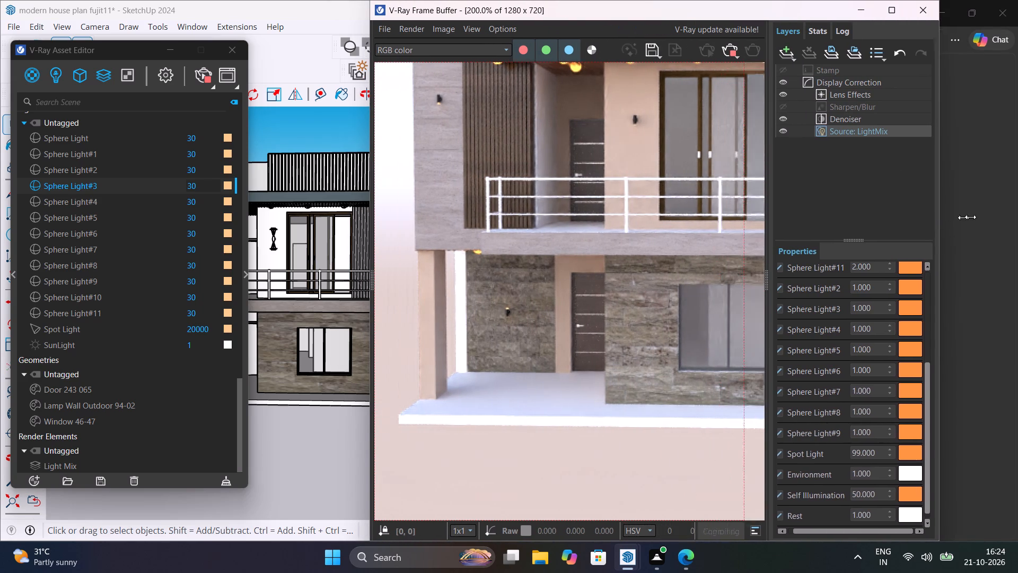
left_click_drag(970, 217, 1017, 215)
scroll(747, 246, "down", 2)
scroll(675, 264, "up", 1)
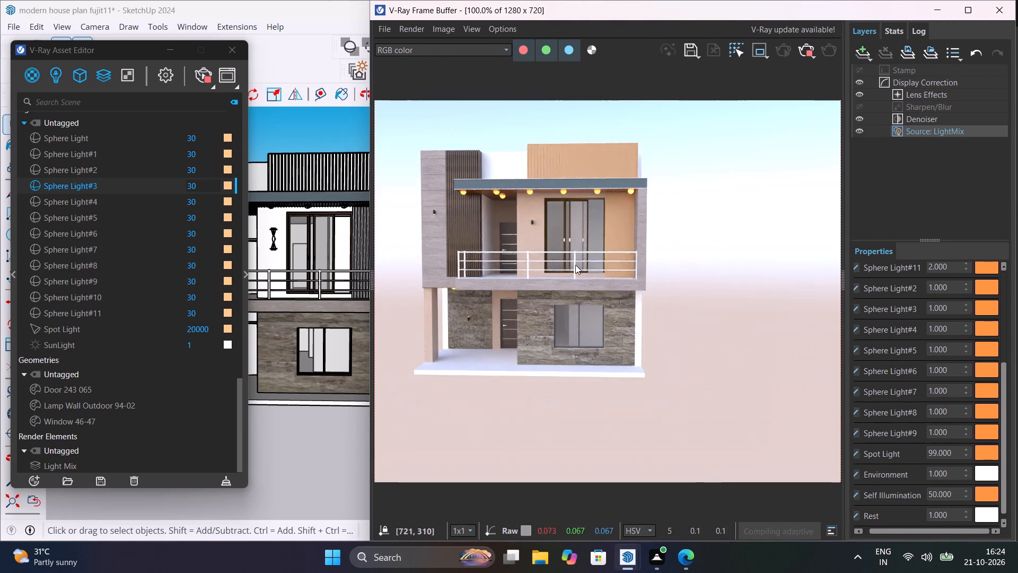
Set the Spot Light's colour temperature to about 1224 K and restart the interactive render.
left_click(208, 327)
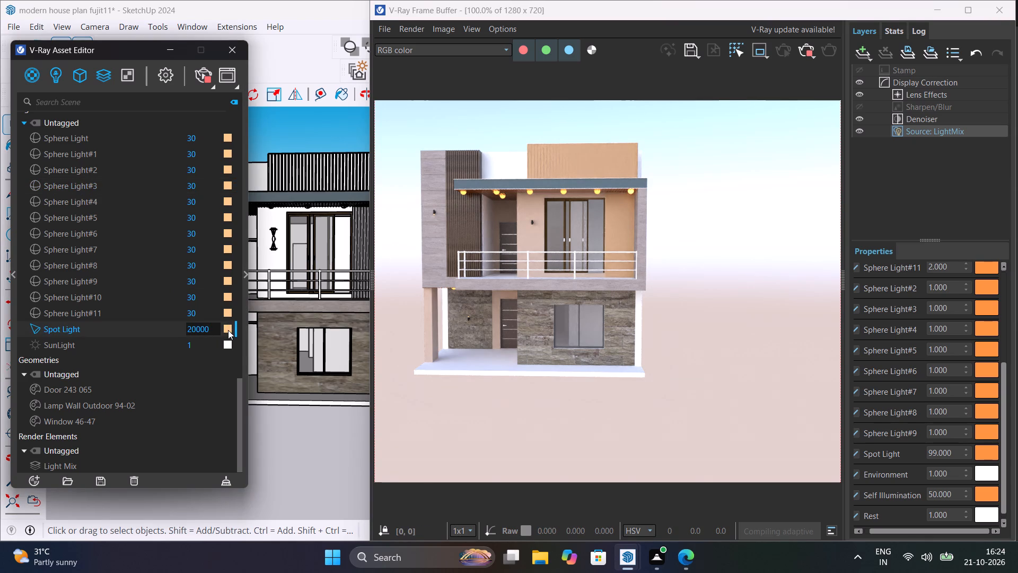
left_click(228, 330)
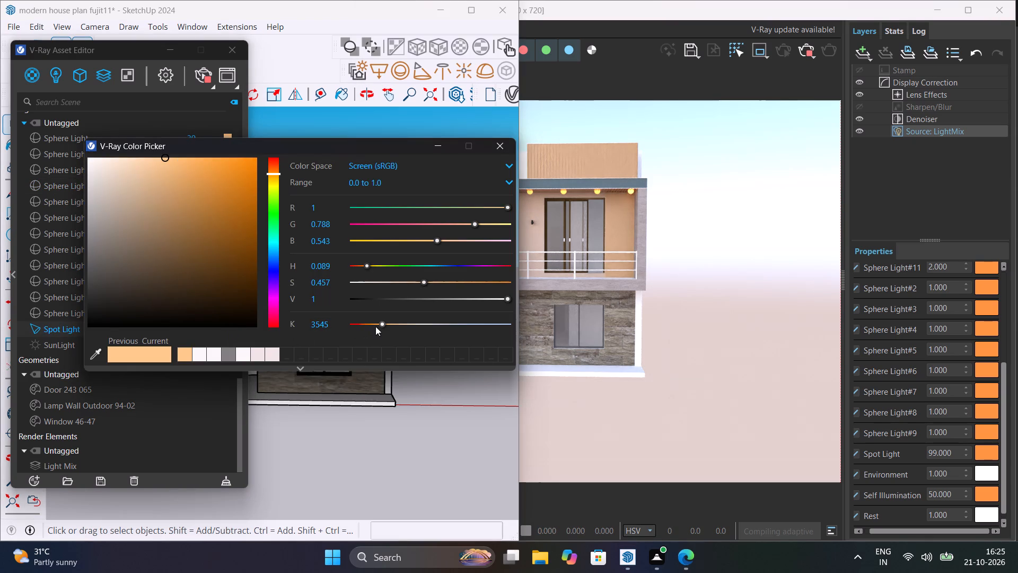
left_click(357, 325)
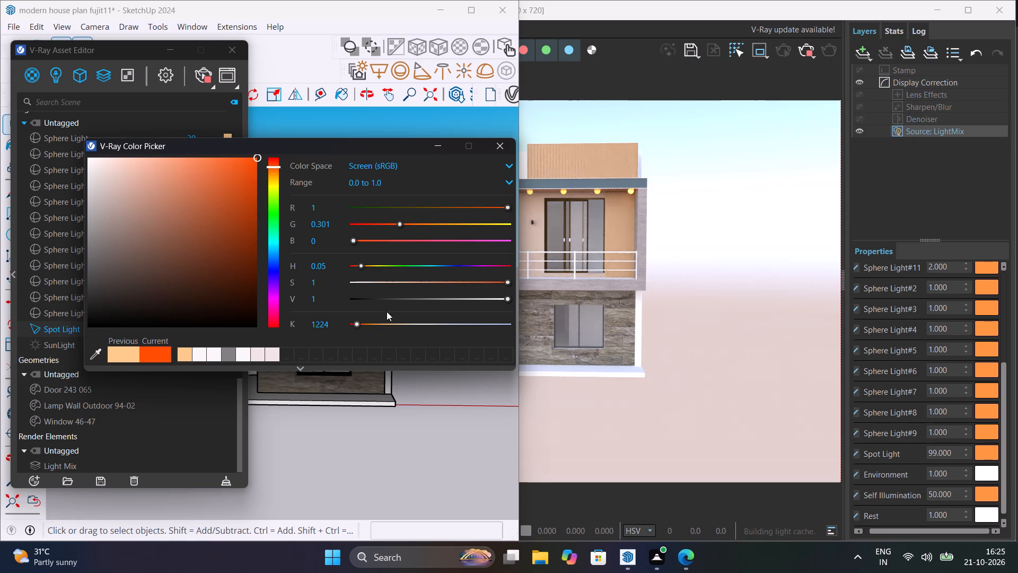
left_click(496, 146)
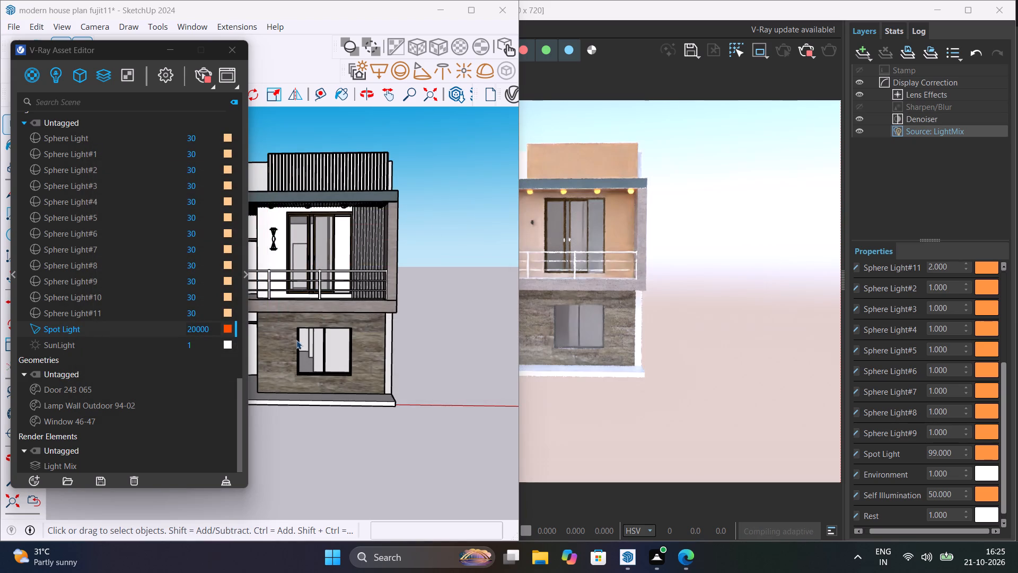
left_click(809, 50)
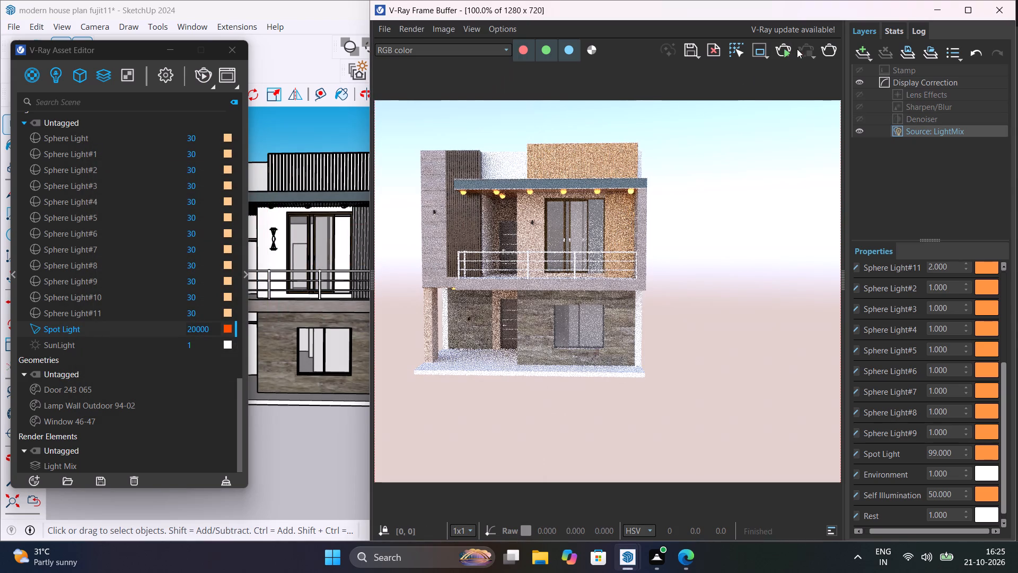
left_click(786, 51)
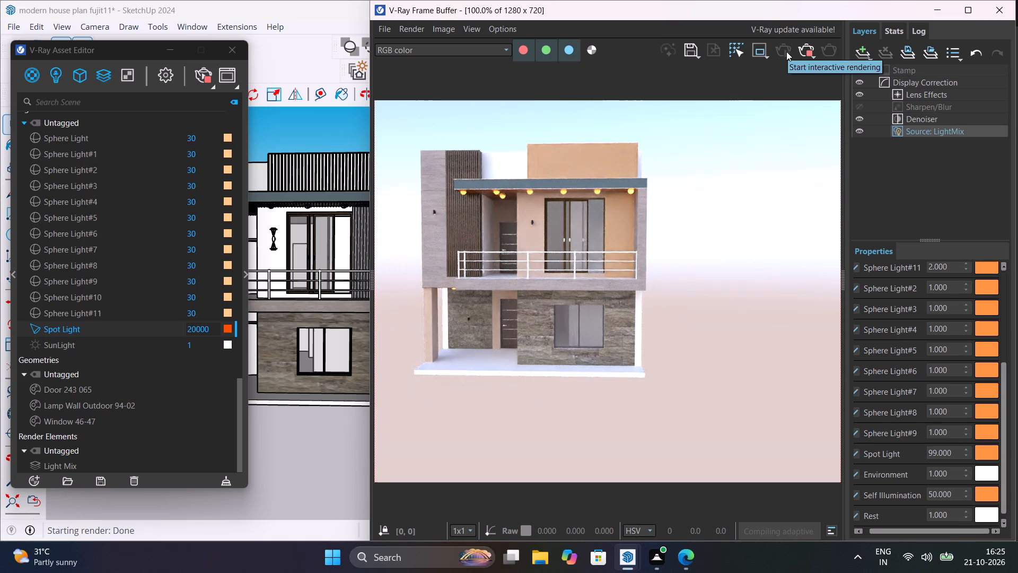
Set the Spot Light's colour temperature to 3500 K.
left_click(225, 328)
left_click_drag(336, 319, 296, 325)
type("3500")
key("Return")
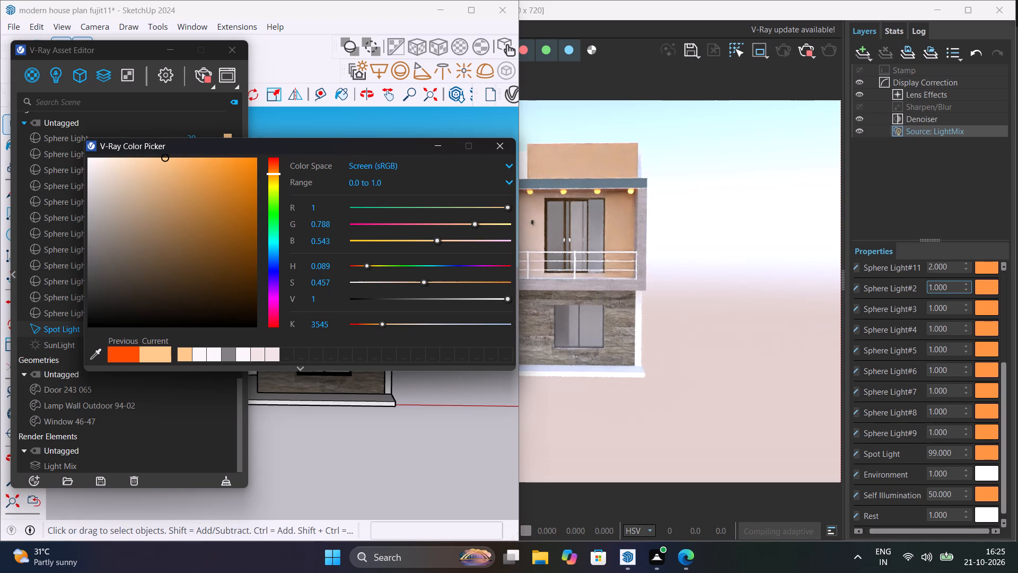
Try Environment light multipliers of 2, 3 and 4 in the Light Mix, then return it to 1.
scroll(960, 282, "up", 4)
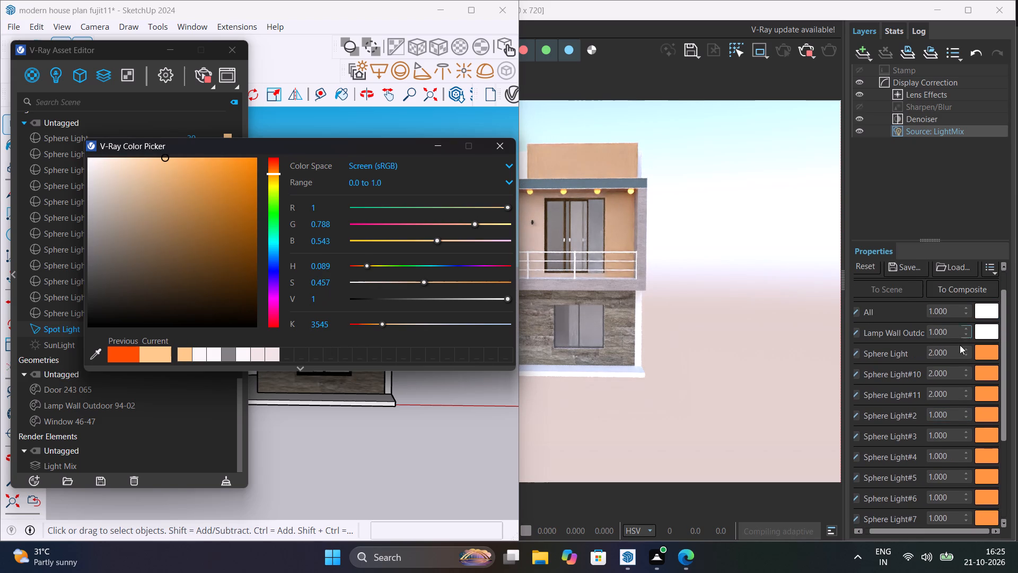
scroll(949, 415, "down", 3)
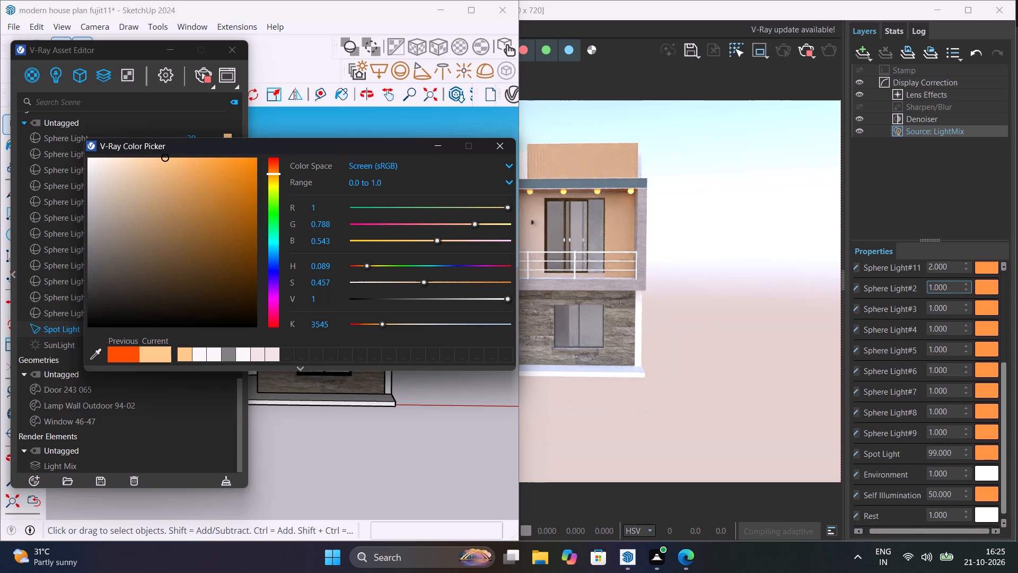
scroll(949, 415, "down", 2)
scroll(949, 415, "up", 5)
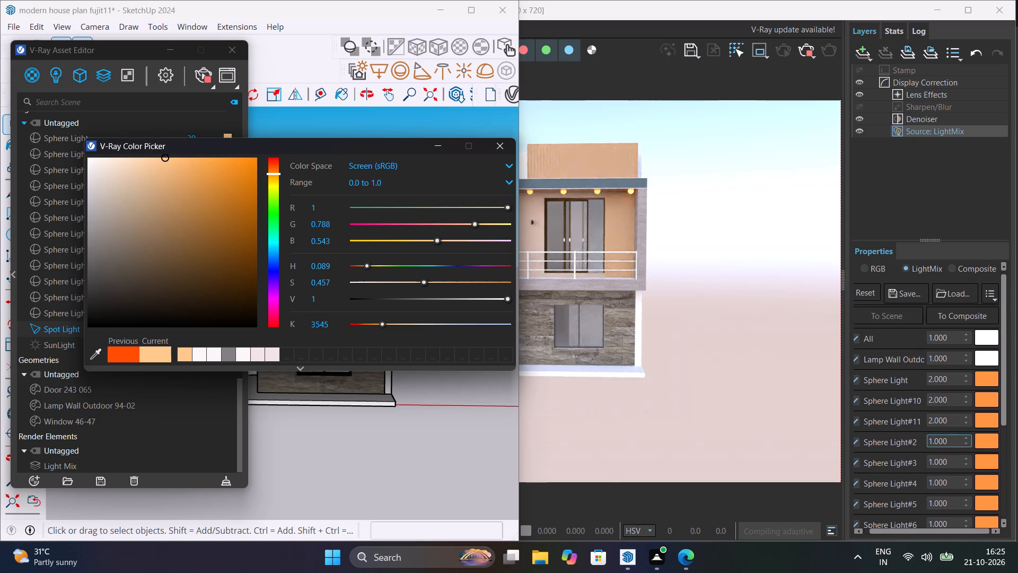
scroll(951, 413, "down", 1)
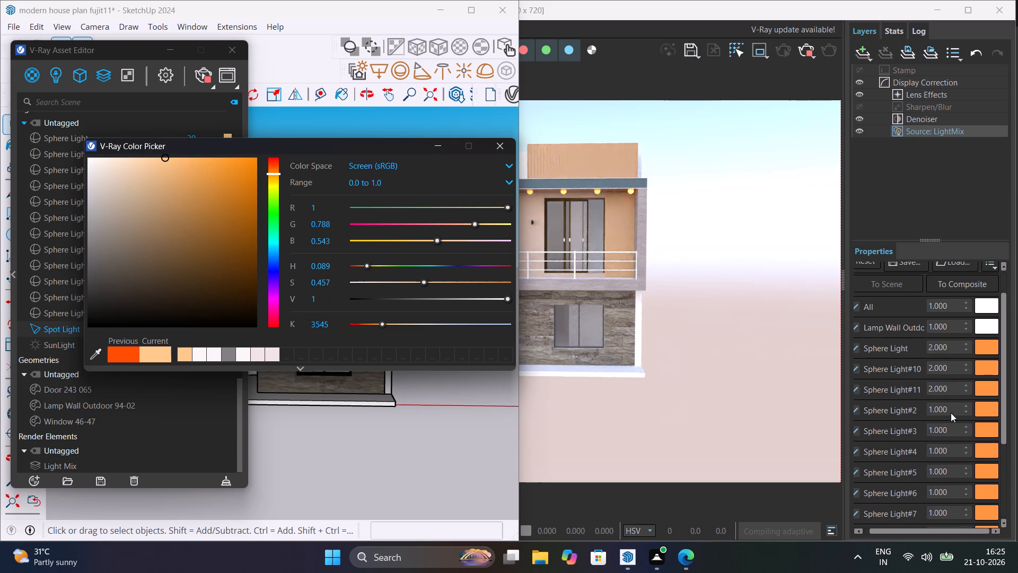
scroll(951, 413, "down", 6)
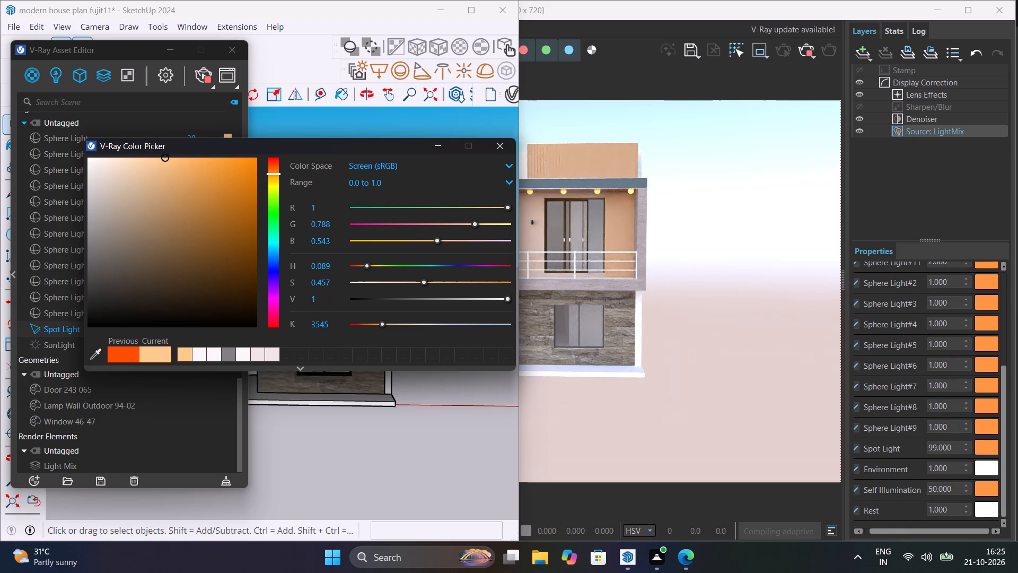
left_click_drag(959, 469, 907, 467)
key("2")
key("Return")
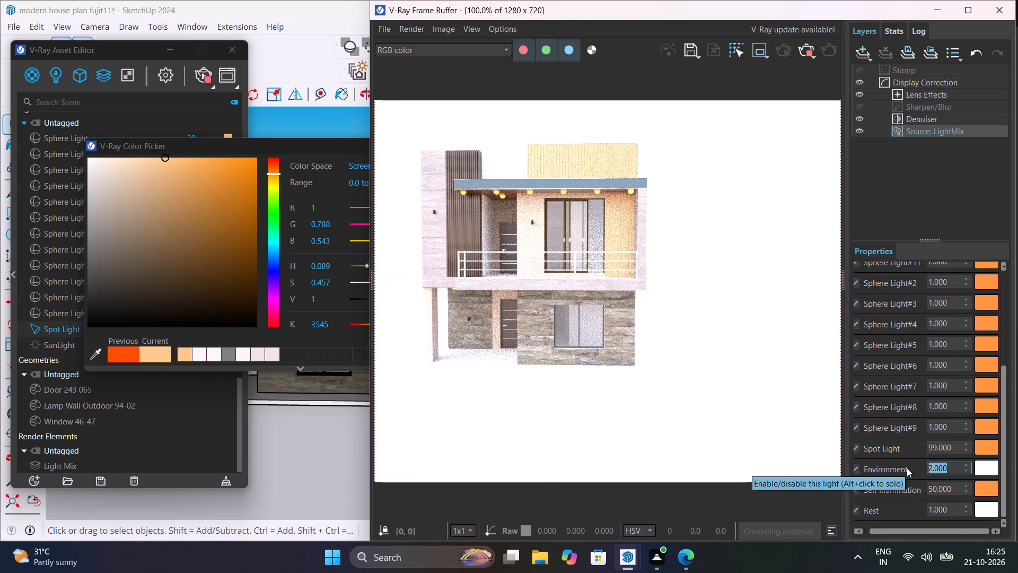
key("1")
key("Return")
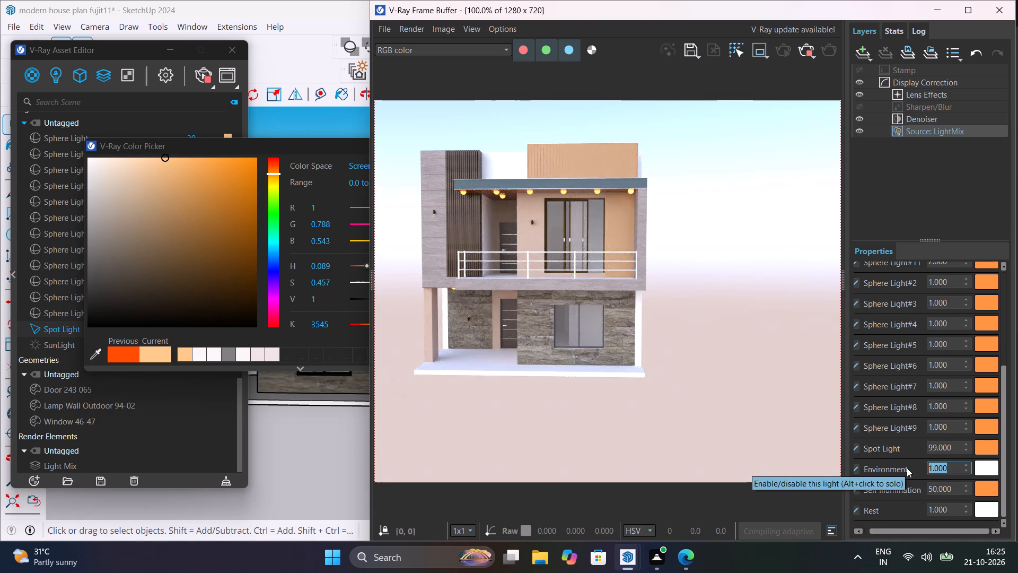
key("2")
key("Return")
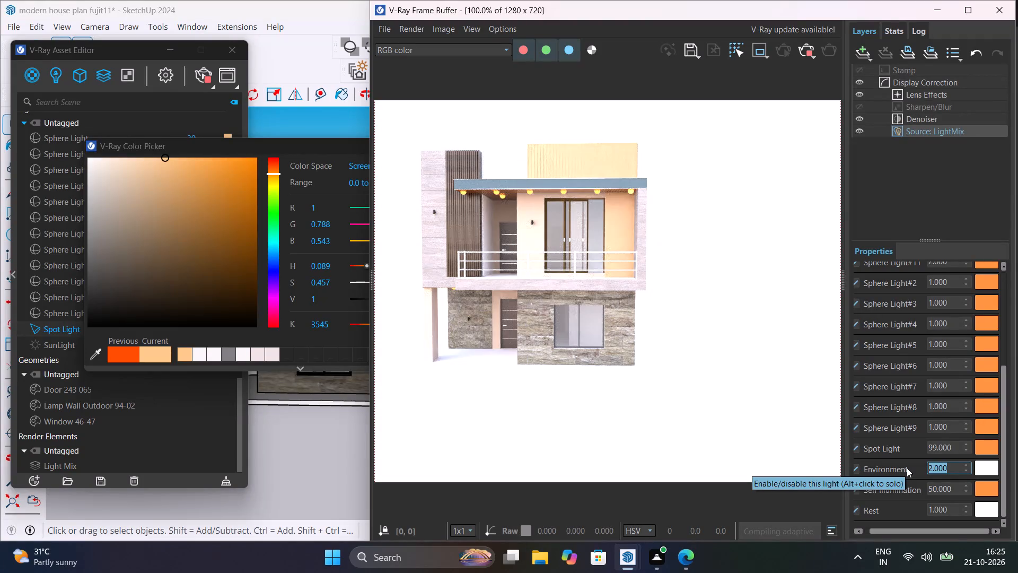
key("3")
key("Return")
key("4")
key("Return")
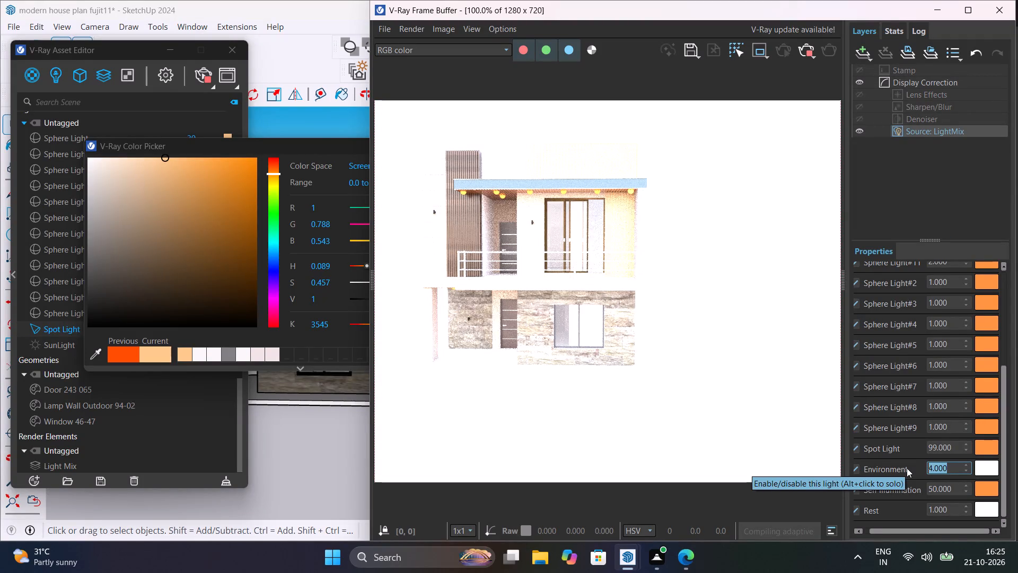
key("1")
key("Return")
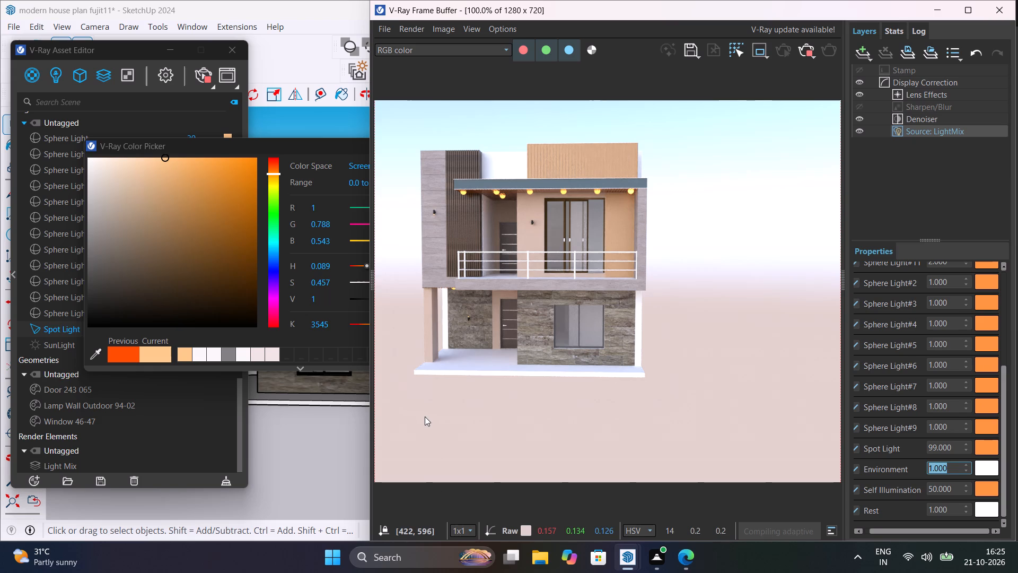
Move the Color Picker clear of the Asset Editor and list only the scene's lights.
left_click_drag(212, 154, 213, 154)
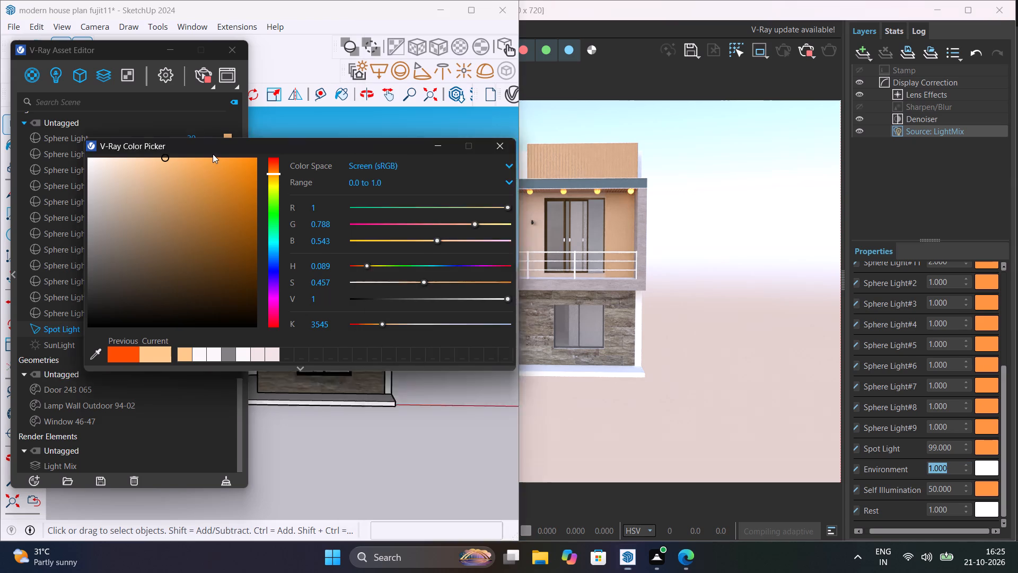
left_click_drag(213, 154, 242, 427)
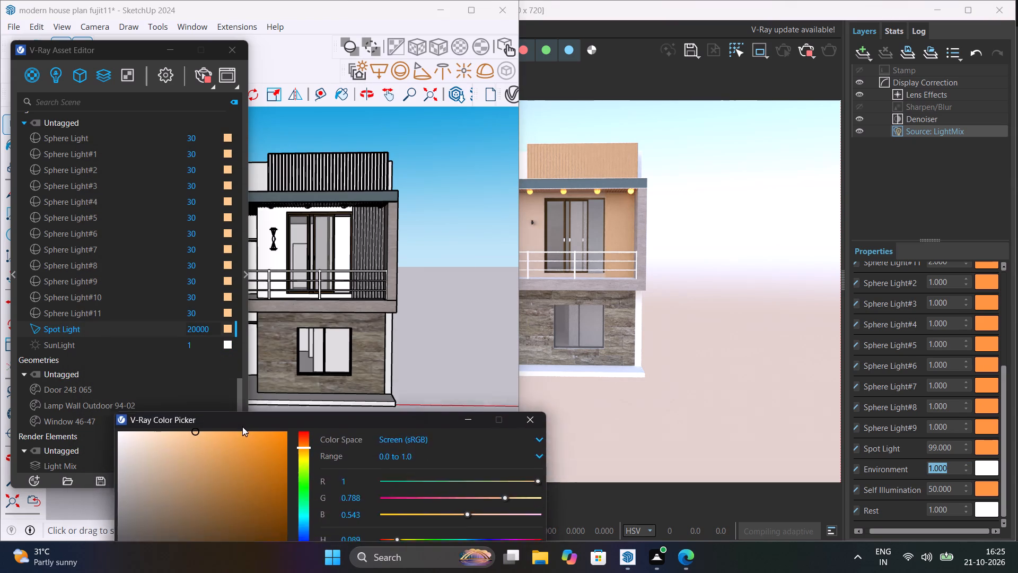
left_click_drag(242, 427, 71, 541)
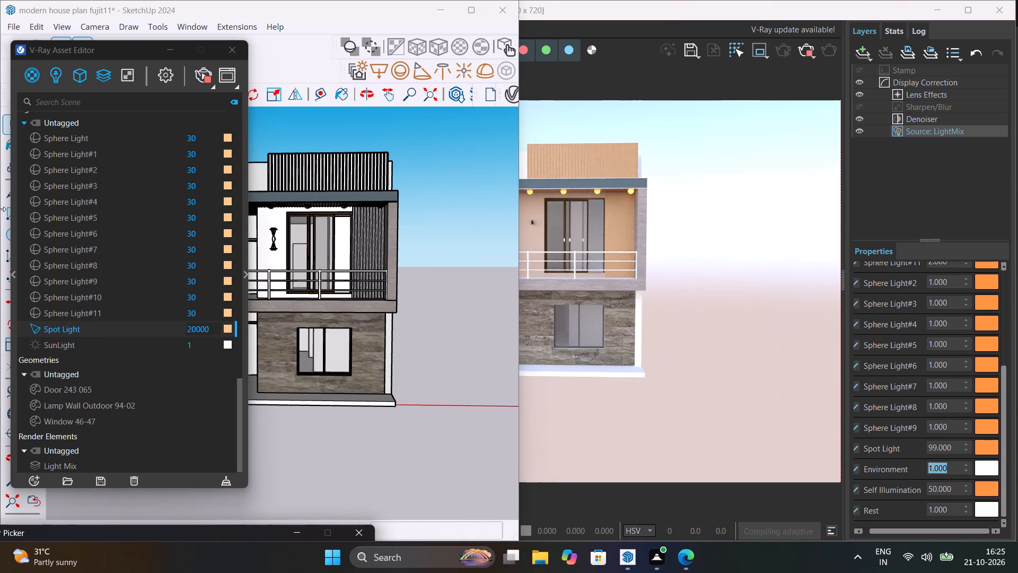
left_click(52, 72)
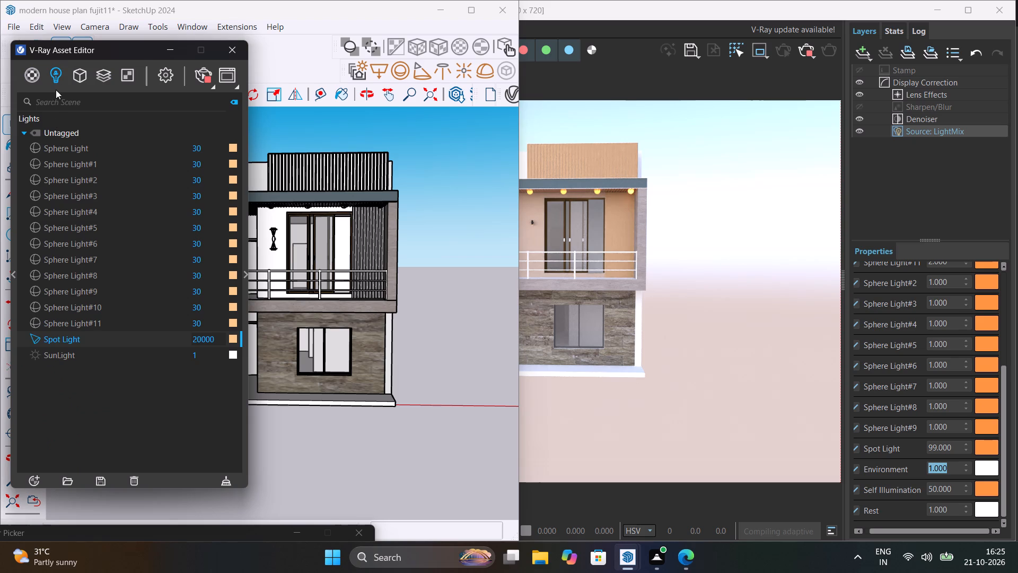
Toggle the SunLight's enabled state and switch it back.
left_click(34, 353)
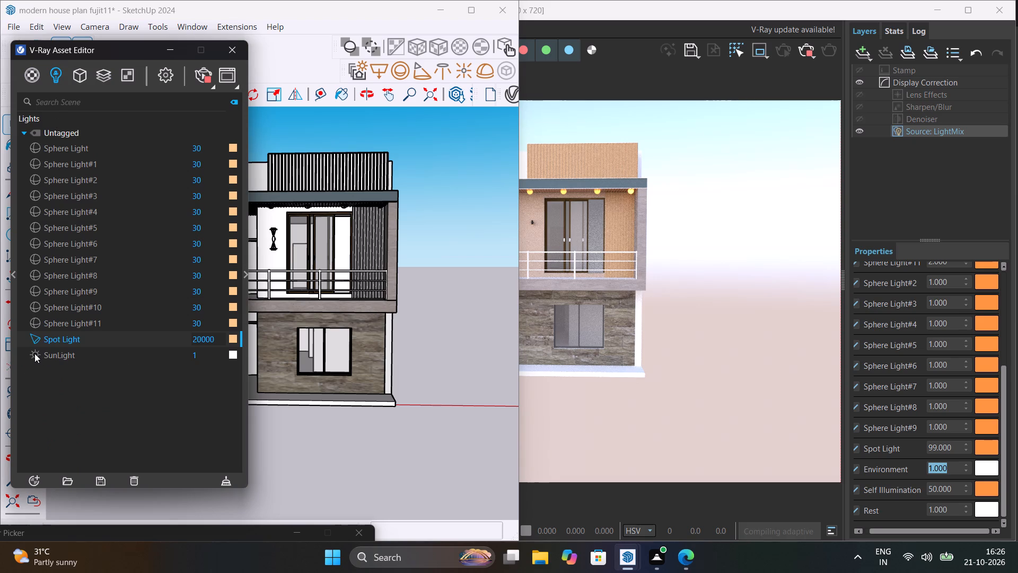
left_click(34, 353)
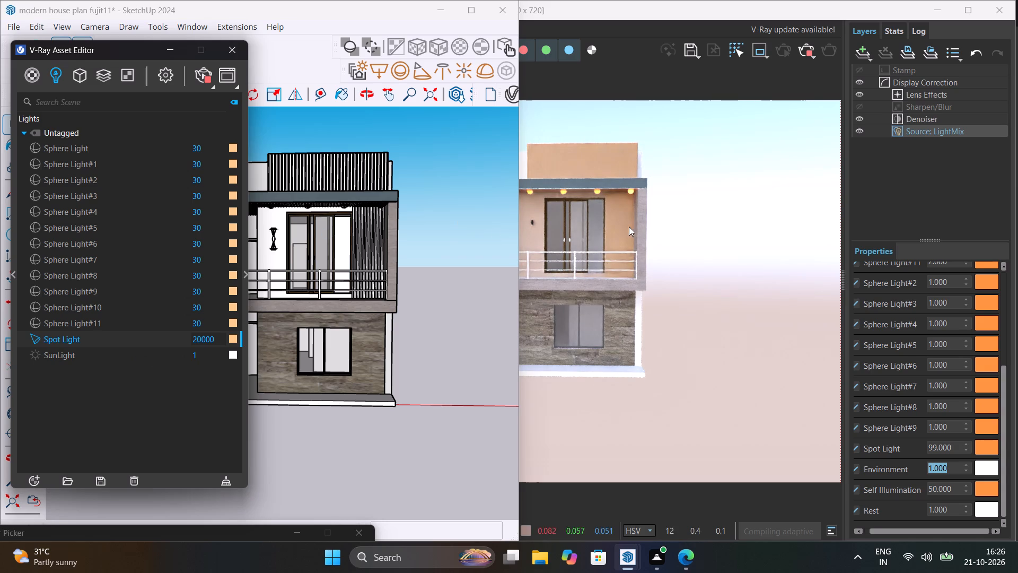
Examine the rendered balcony, ceiling lights and wall lamps close up at 200%.
scroll(656, 248, "down", 2)
scroll(581, 284, "up", 3)
scroll(576, 299, "down", 1)
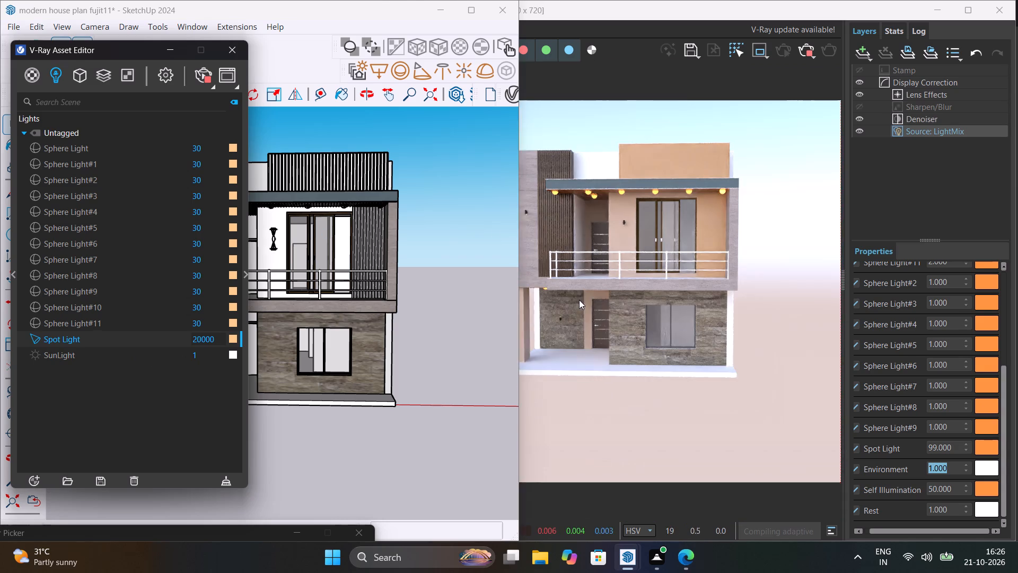
middle_click_drag(579, 300, 624, 382)
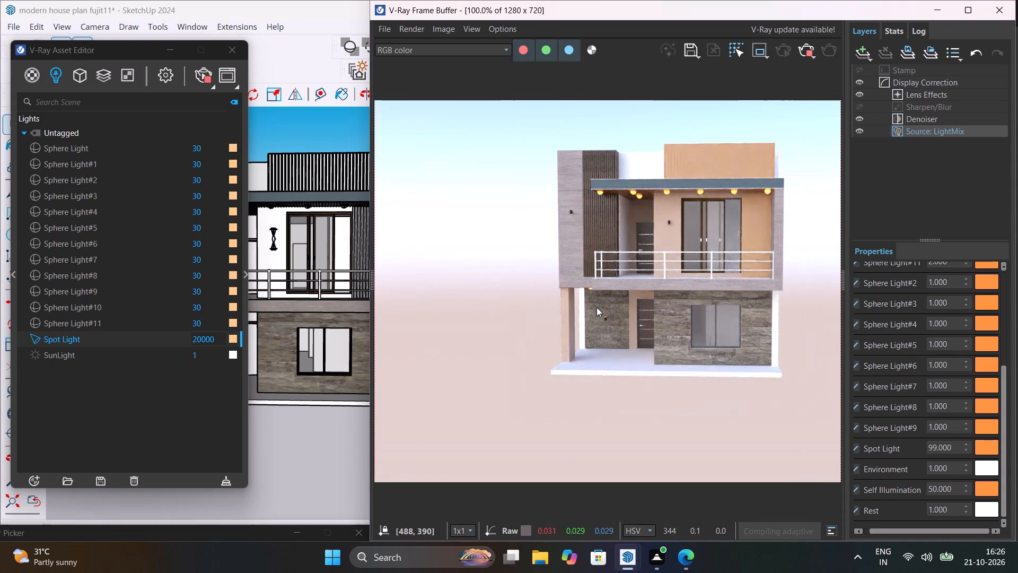
scroll(596, 307, "up", 1)
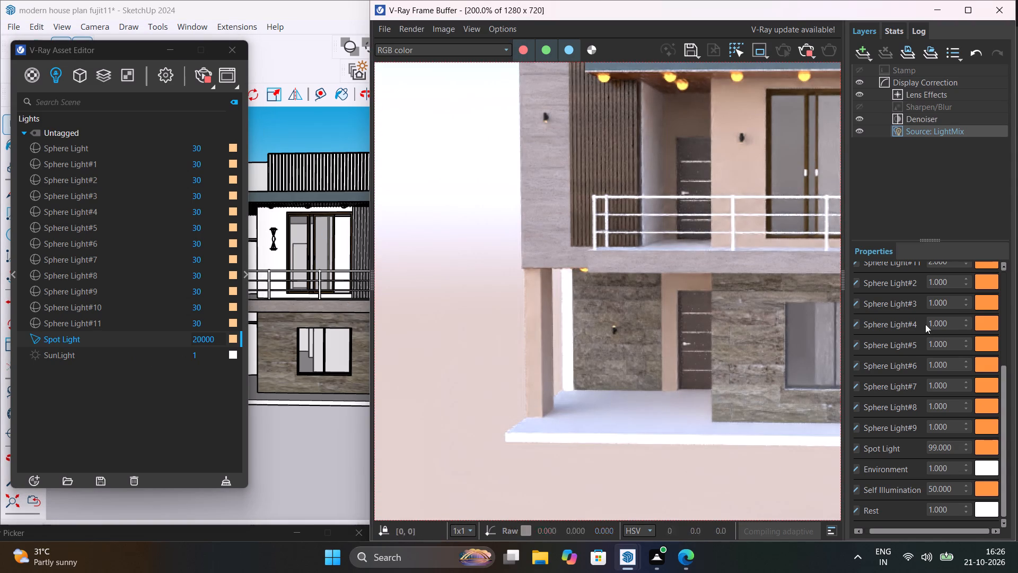
middle_click_drag(606, 291, 478, 327)
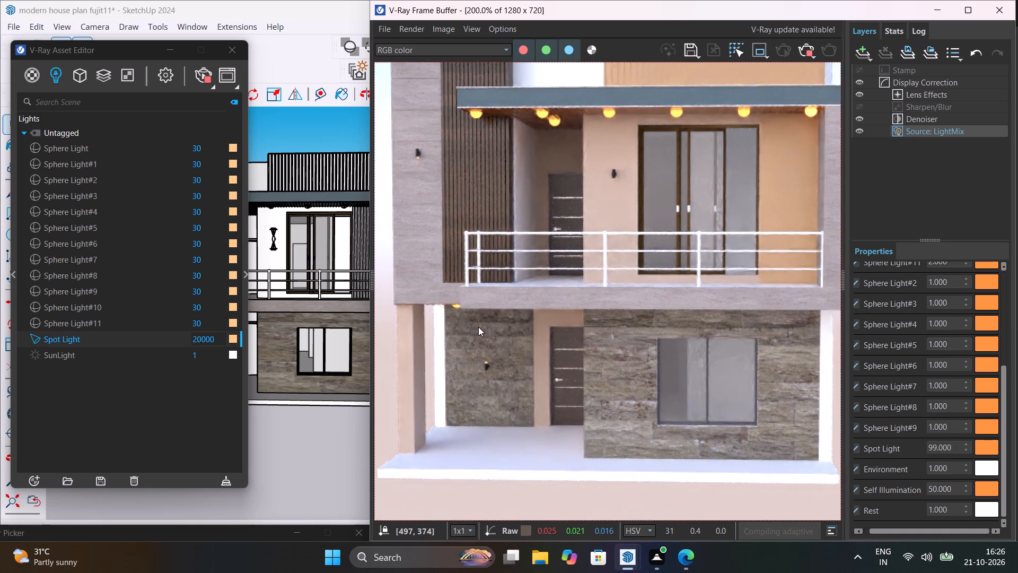
middle_click_drag(478, 327, 498, 315)
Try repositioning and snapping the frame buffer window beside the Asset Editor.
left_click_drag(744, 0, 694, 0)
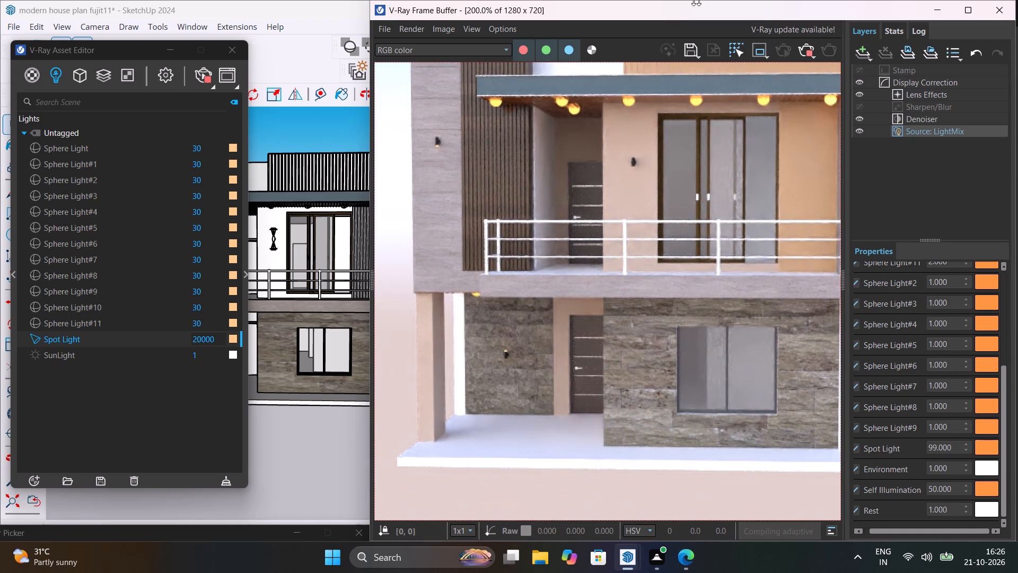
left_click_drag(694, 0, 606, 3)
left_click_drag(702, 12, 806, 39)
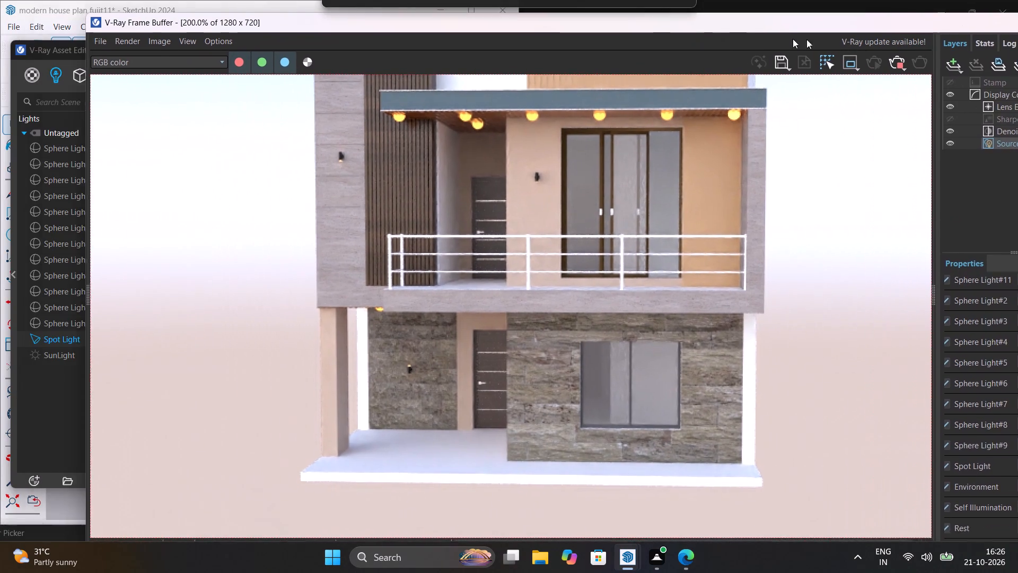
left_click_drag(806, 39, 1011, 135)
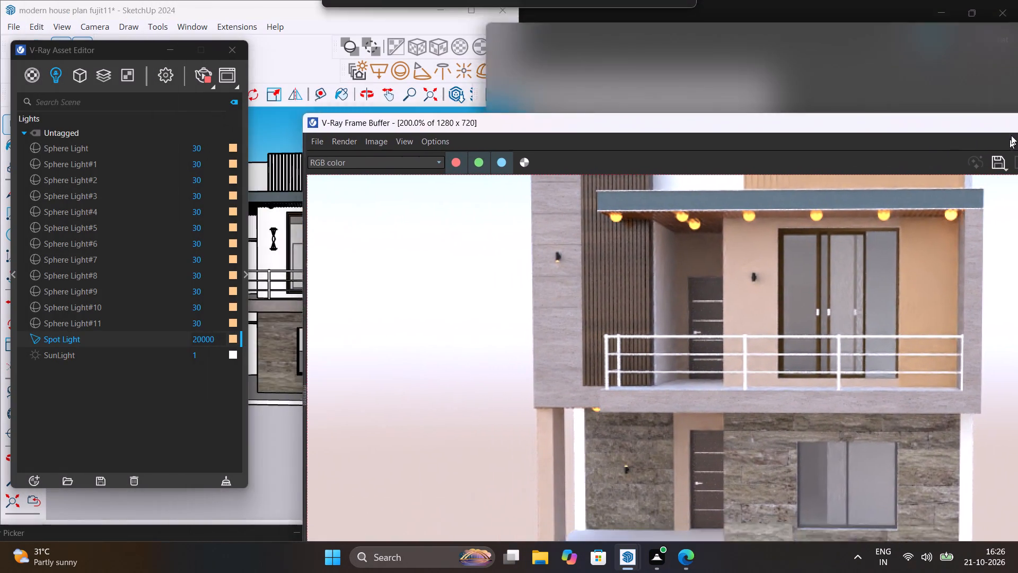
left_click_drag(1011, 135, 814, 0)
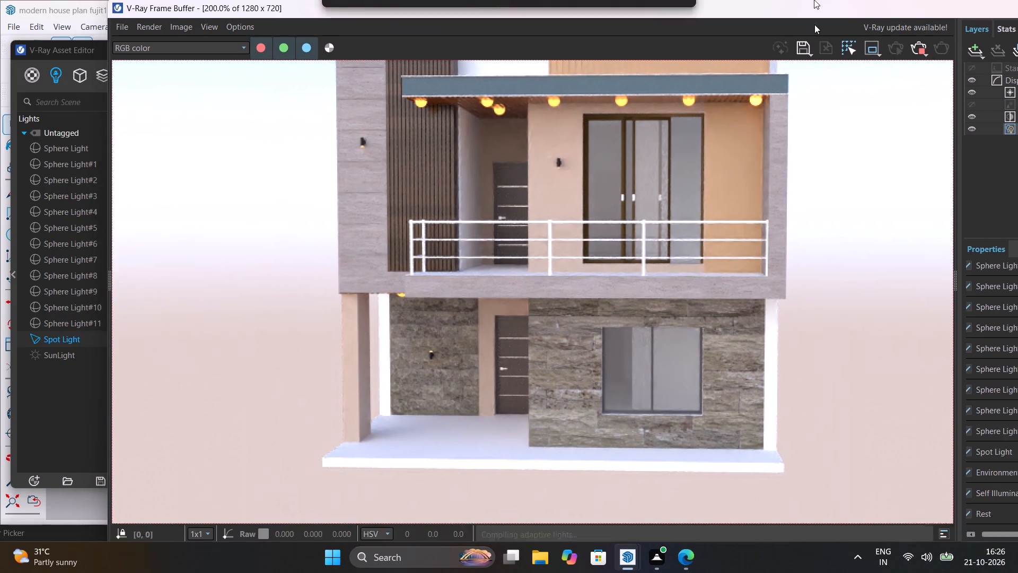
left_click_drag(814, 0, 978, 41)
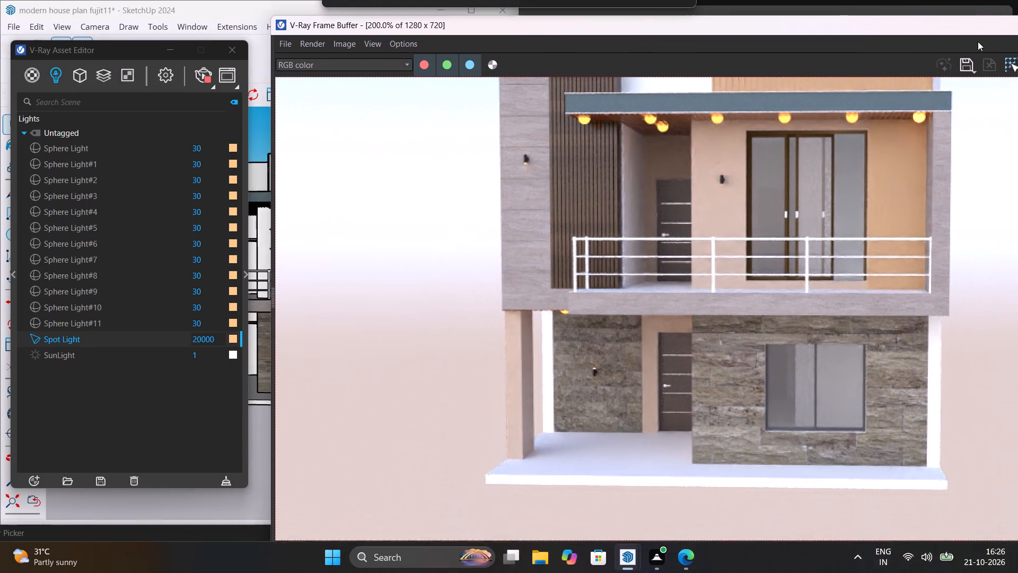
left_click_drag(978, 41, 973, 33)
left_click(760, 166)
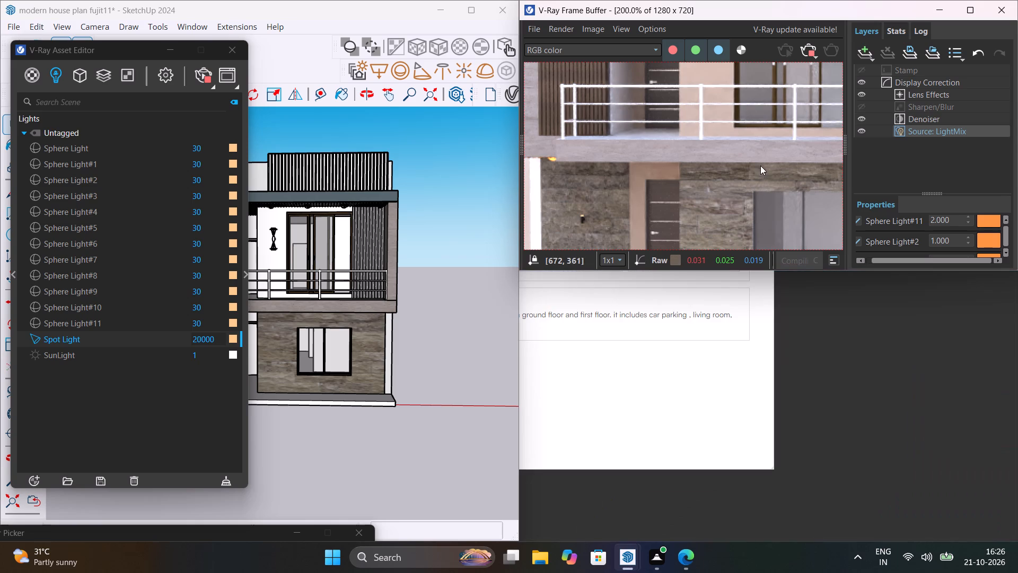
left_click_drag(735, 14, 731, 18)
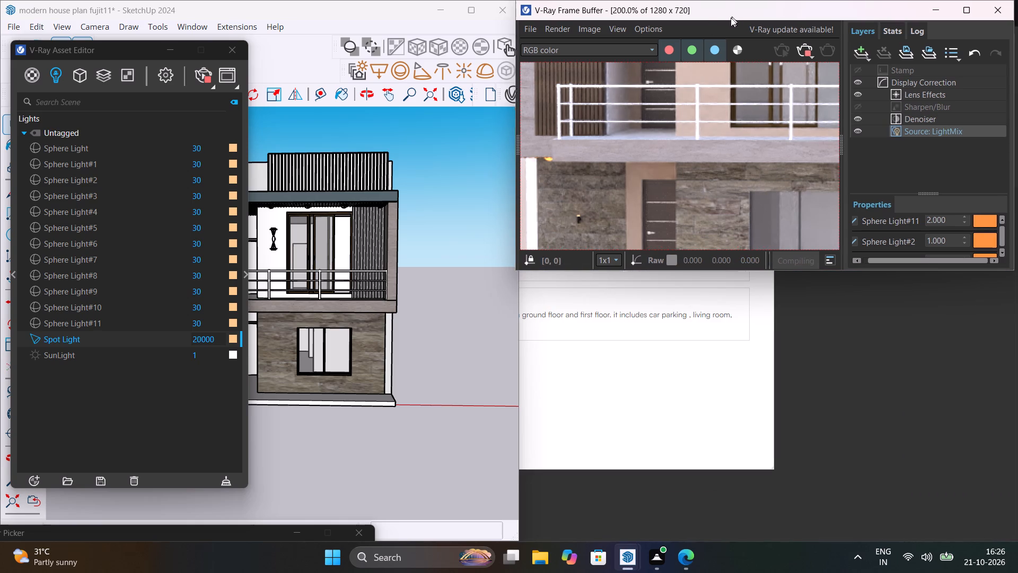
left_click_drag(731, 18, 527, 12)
Return the render to 100% and move the frame buffer so the whole image and the light list show.
scroll(646, 168, "down", 3)
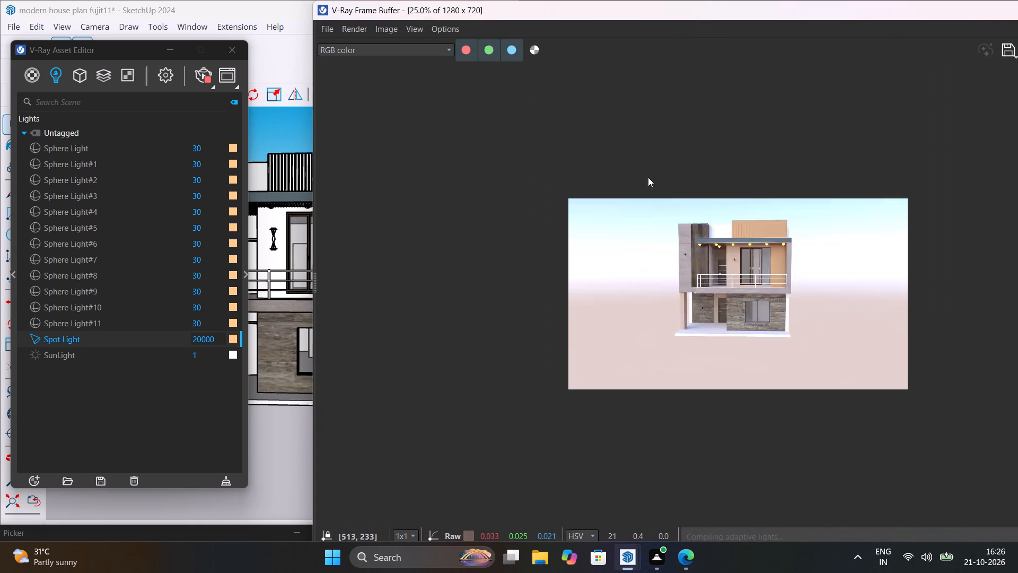
scroll(648, 177, "down", 2)
scroll(697, 236, "up", 3)
scroll(715, 283, "up", 2)
scroll(715, 283, "down", 1)
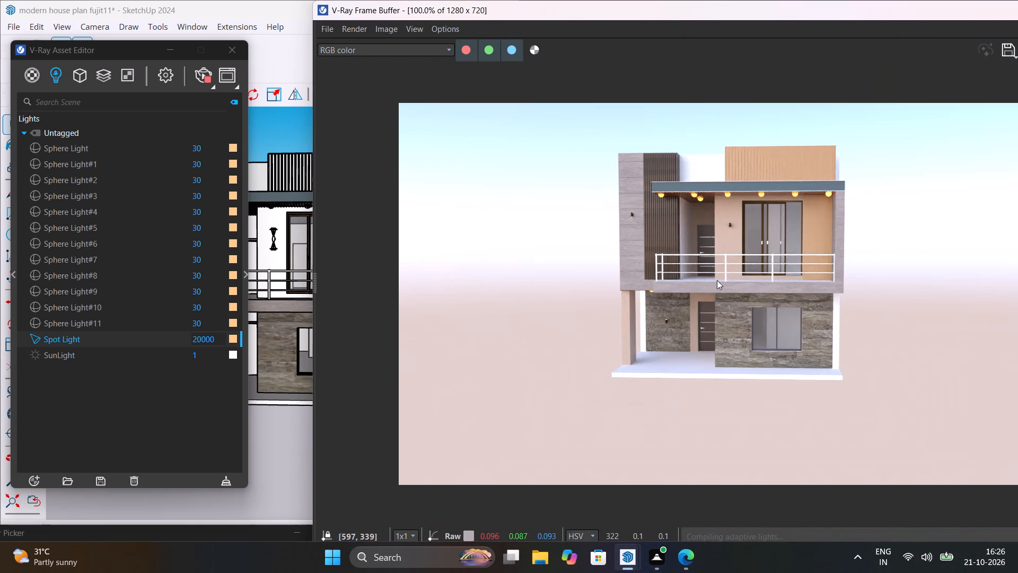
left_click_drag(666, 10, 365, 15)
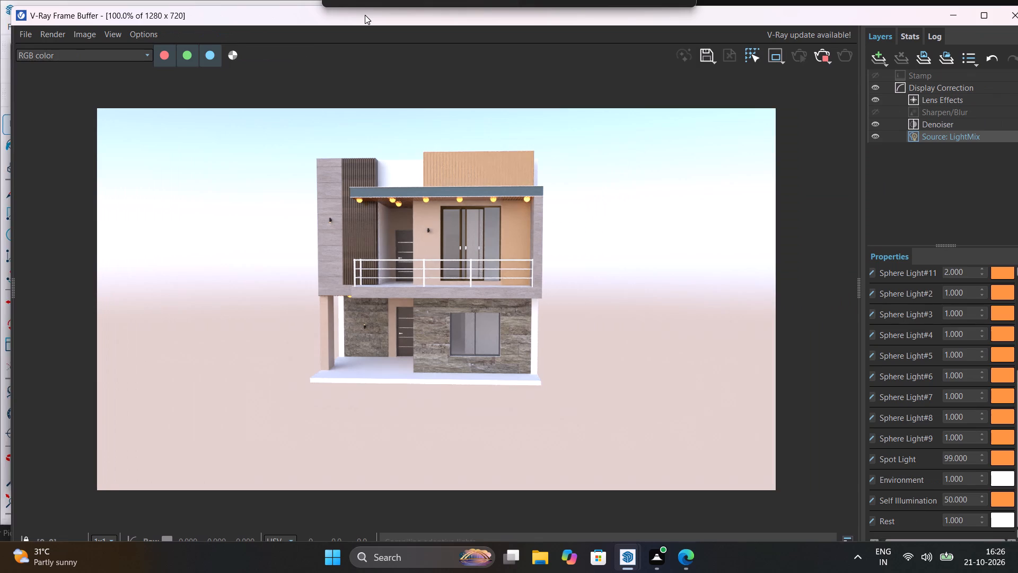
left_click_drag(365, 15, 335, 81)
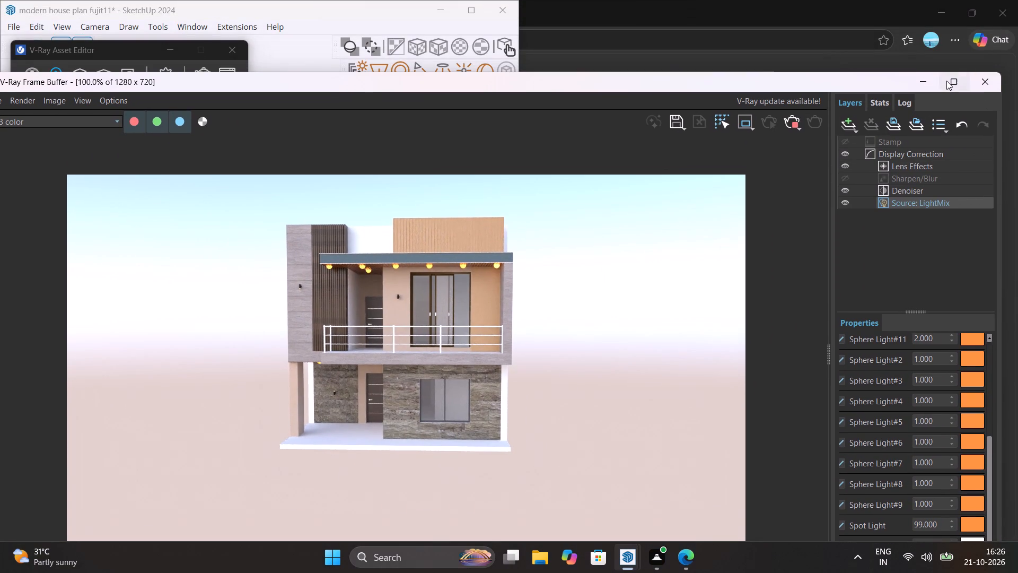
Minimise the browser window behind the frame buffer.
left_click(946, 81)
left_click(969, 5)
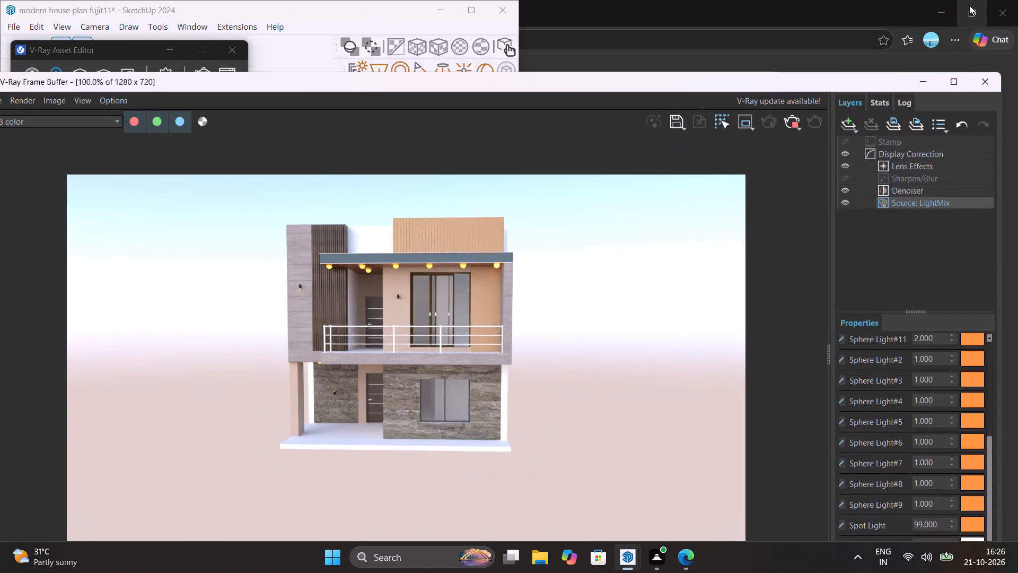
left_click(947, 13)
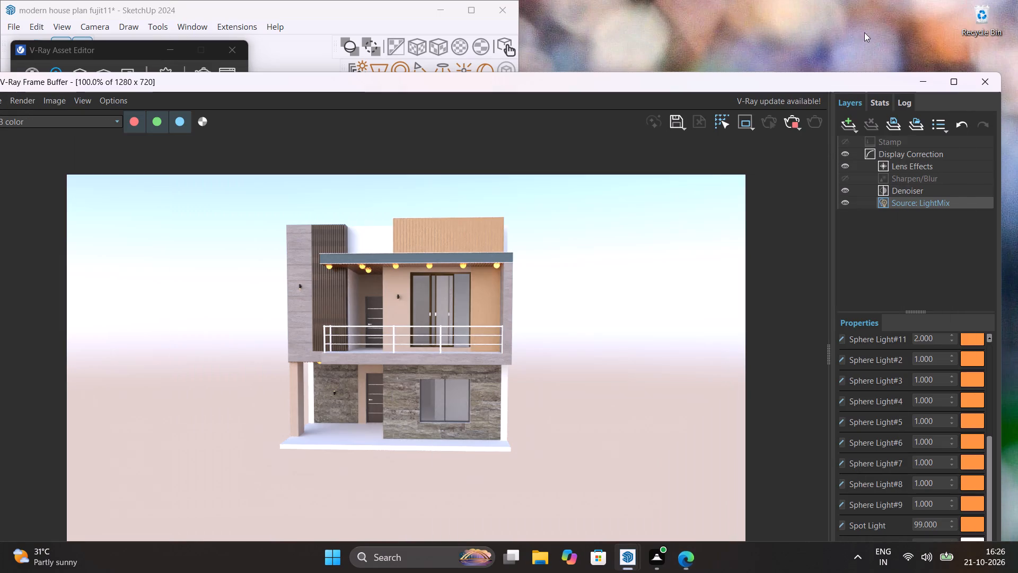
Reposition the V-Ray frame buffer and snap it beside the SketchUp model so the render and light list both show.
left_click_drag(610, 83, 662, 0)
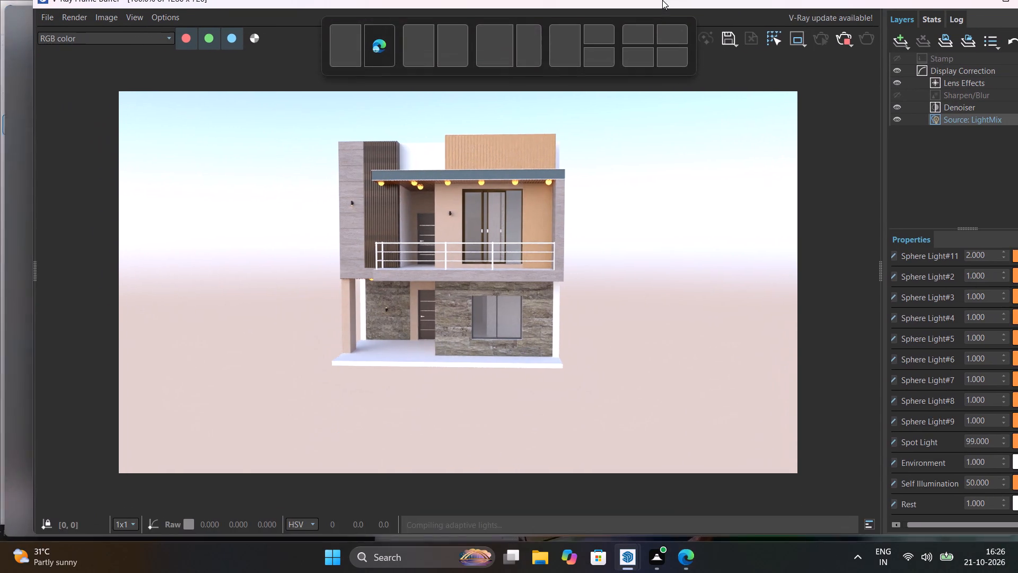
left_click_drag(662, 0, 625, 8)
left_click_drag(630, 7, 485, 21)
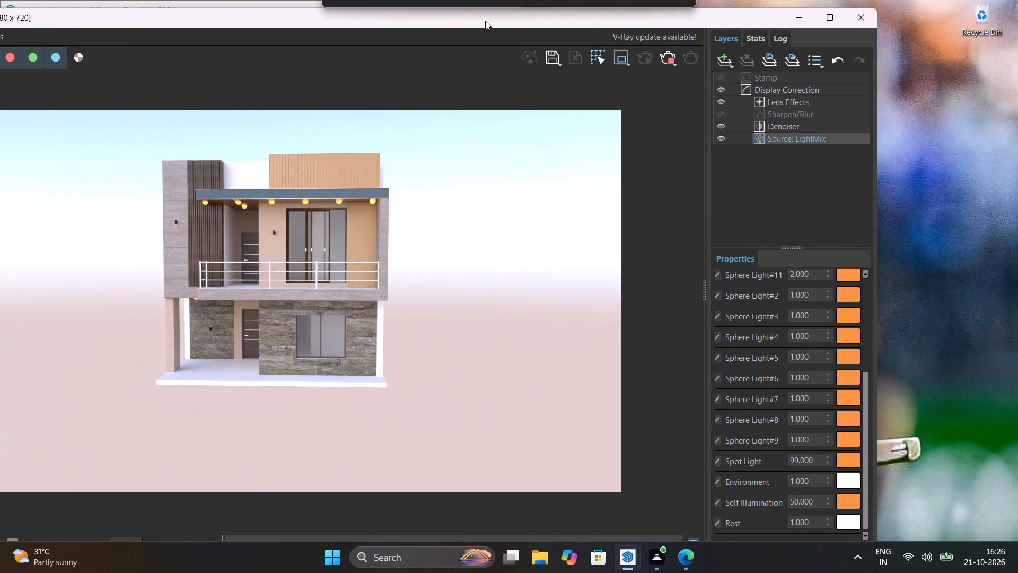
left_click_drag(485, 21, 449, 34)
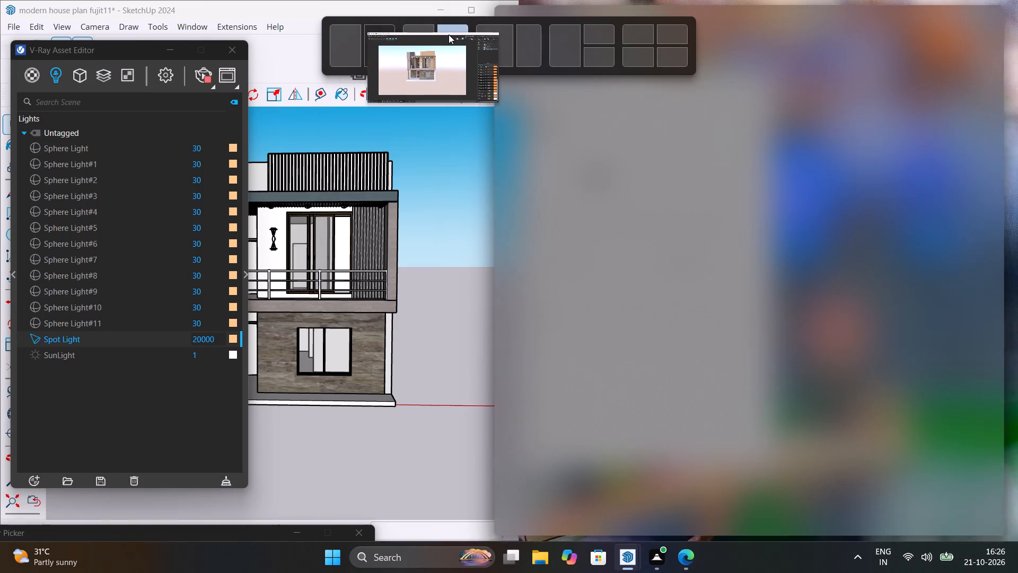
left_click_drag(449, 34, 513, 49)
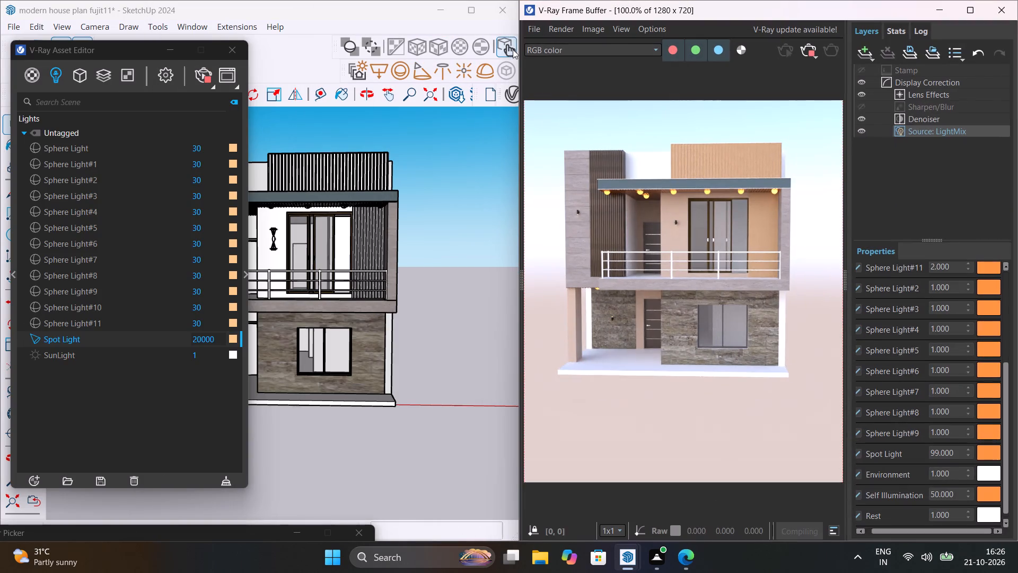
Switch the Rest and Self Illumination entries of the LightMix off and on again to compare their effect on the render.
scroll(972, 430, "down", 2)
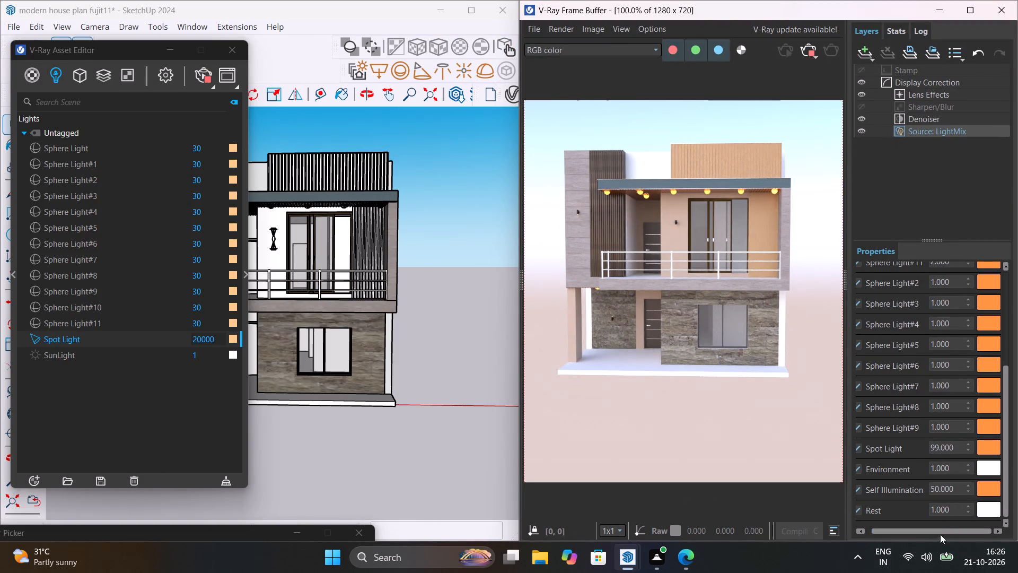
left_click_drag(941, 532, 1017, 545)
left_click(861, 510)
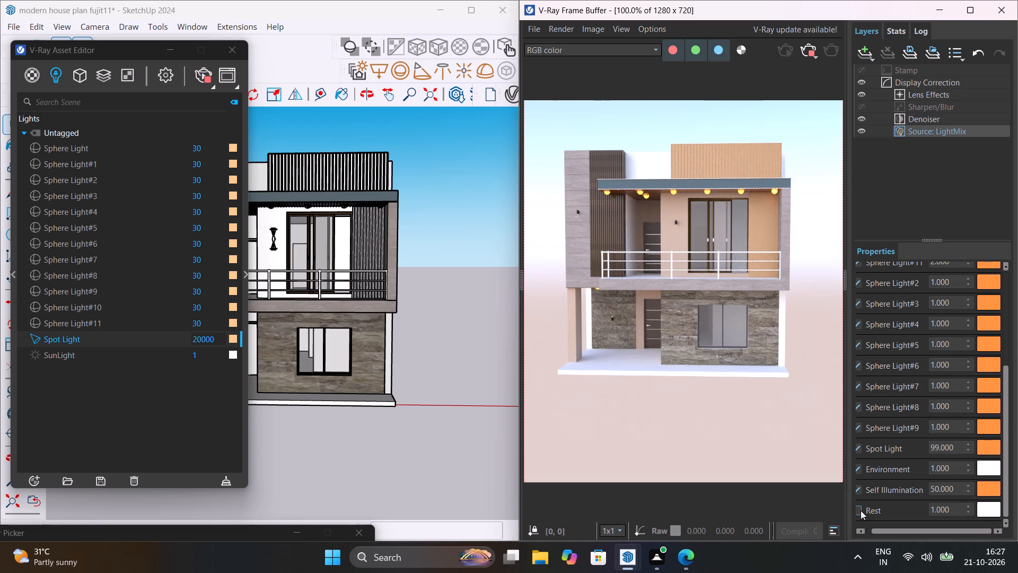
left_click(861, 510)
scroll(879, 491, "down", 1)
left_click_drag(879, 533, 859, 536)
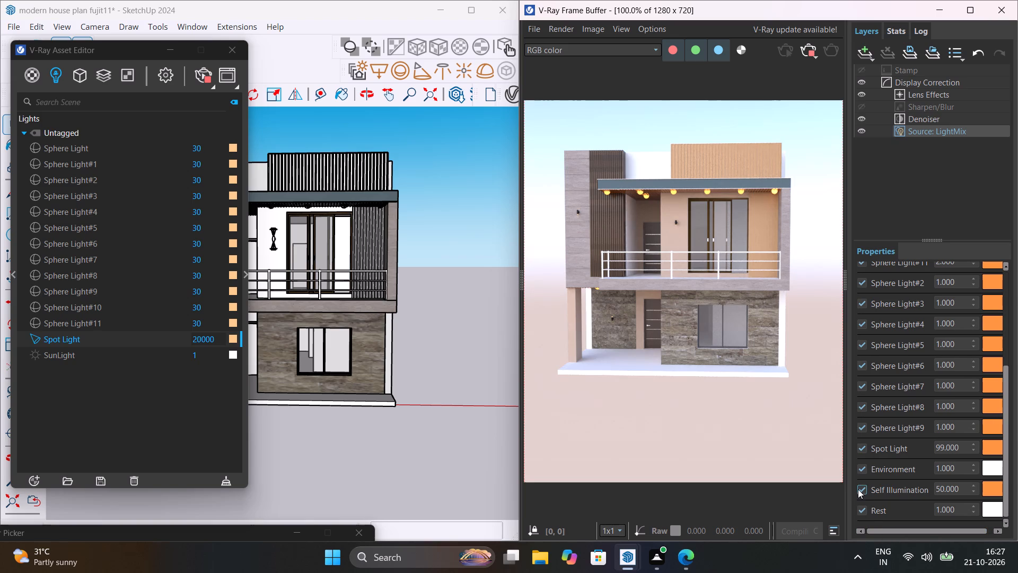
left_click(862, 491)
left_click(862, 490)
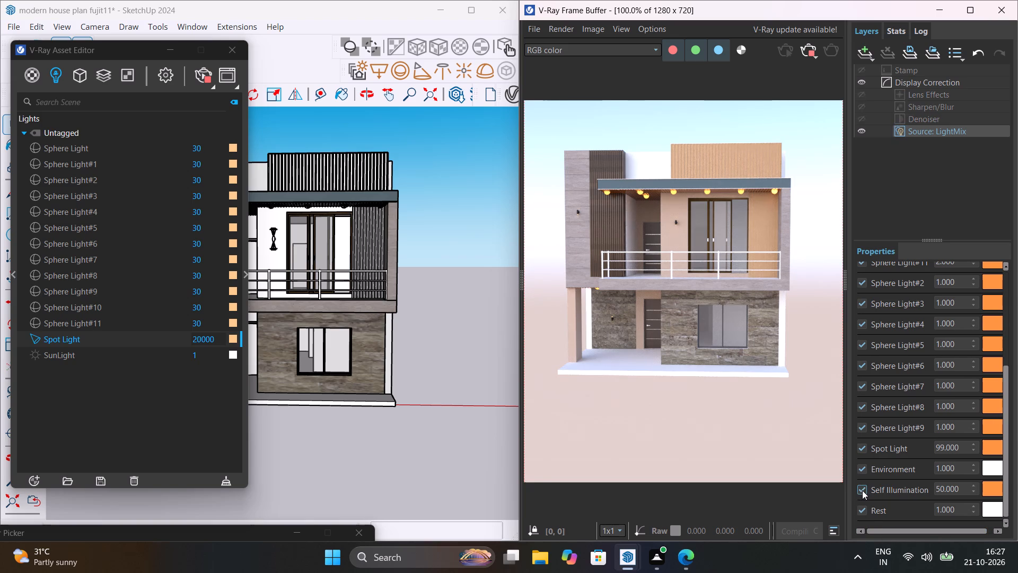
Switch off the Environment entry in the LightMix and toggle the Spot Light off and on to judge its contribution alone.
left_click(865, 468)
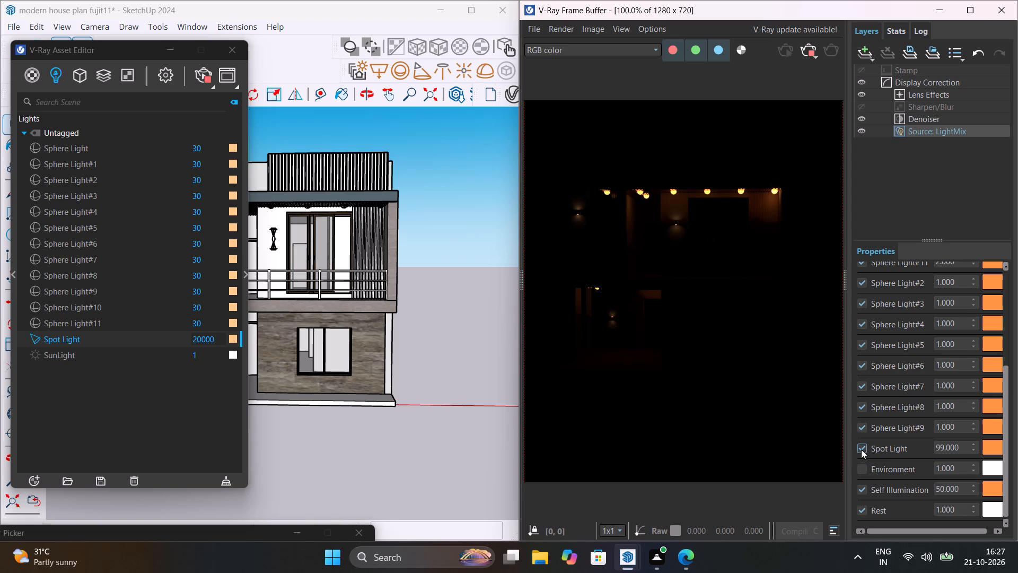
left_click(862, 447)
left_click(862, 446)
left_click(862, 468)
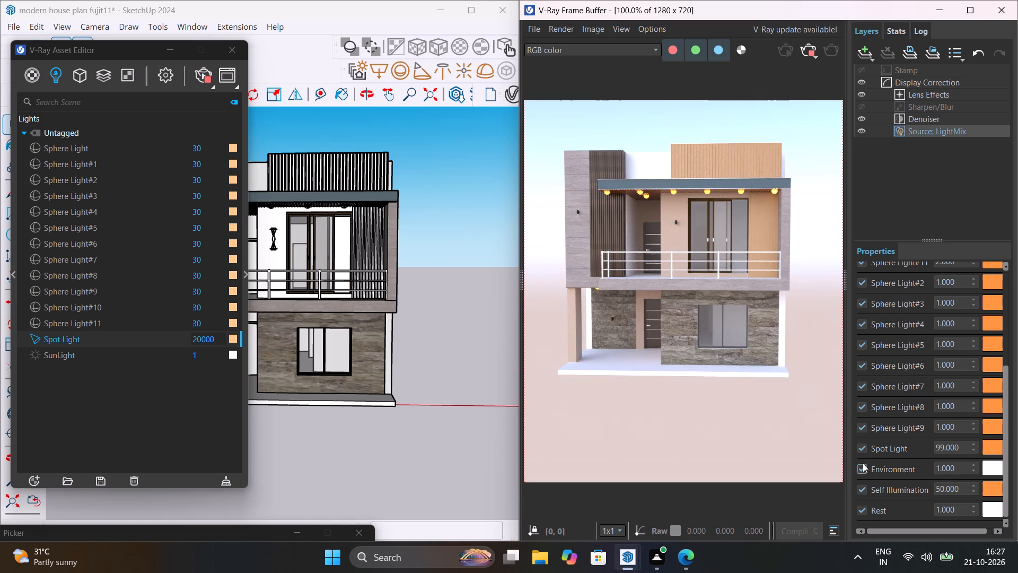
left_click(863, 467)
left_click(867, 446)
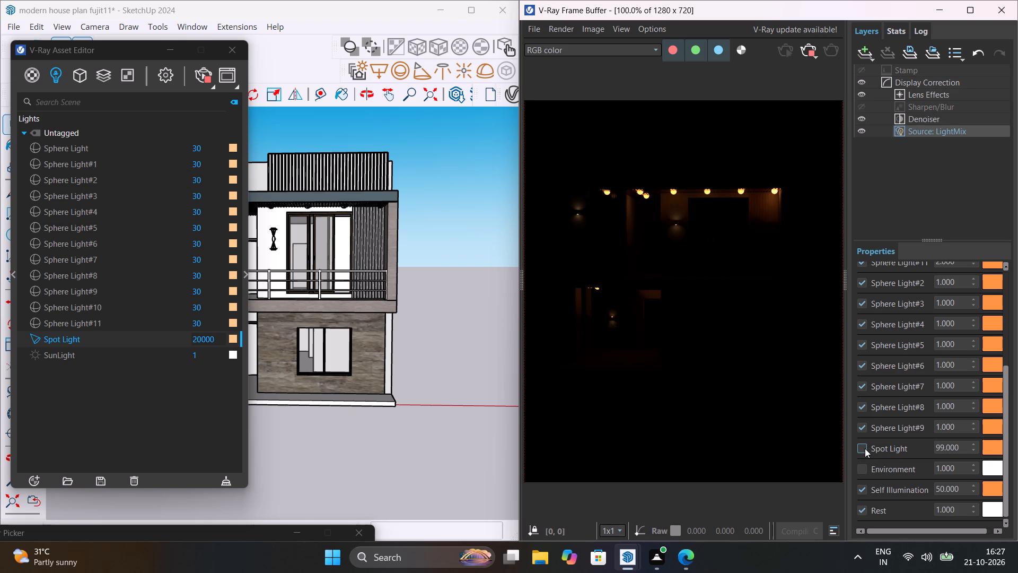
left_click(862, 450)
left_click(862, 450)
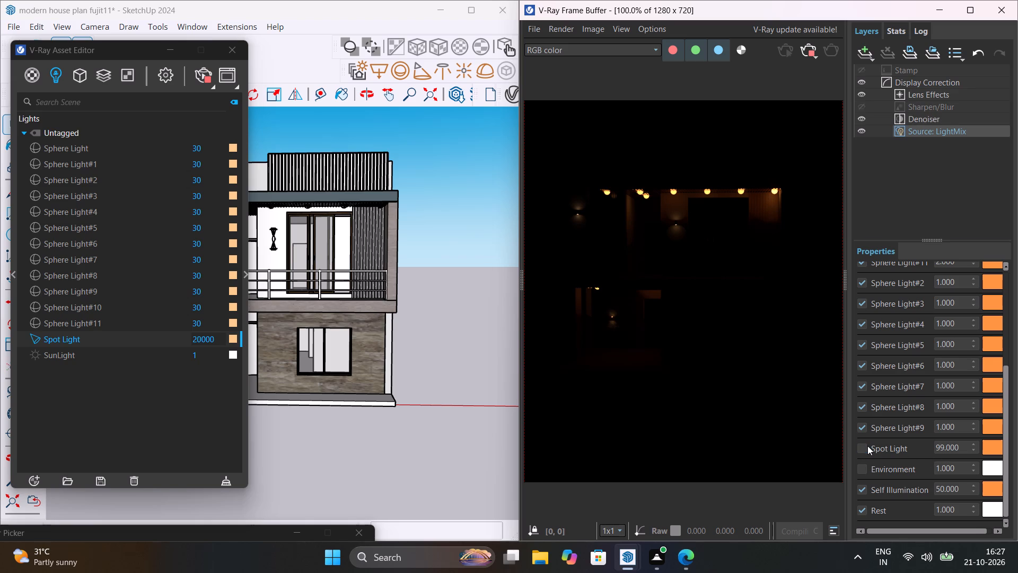
left_click(863, 446)
left_click(863, 445)
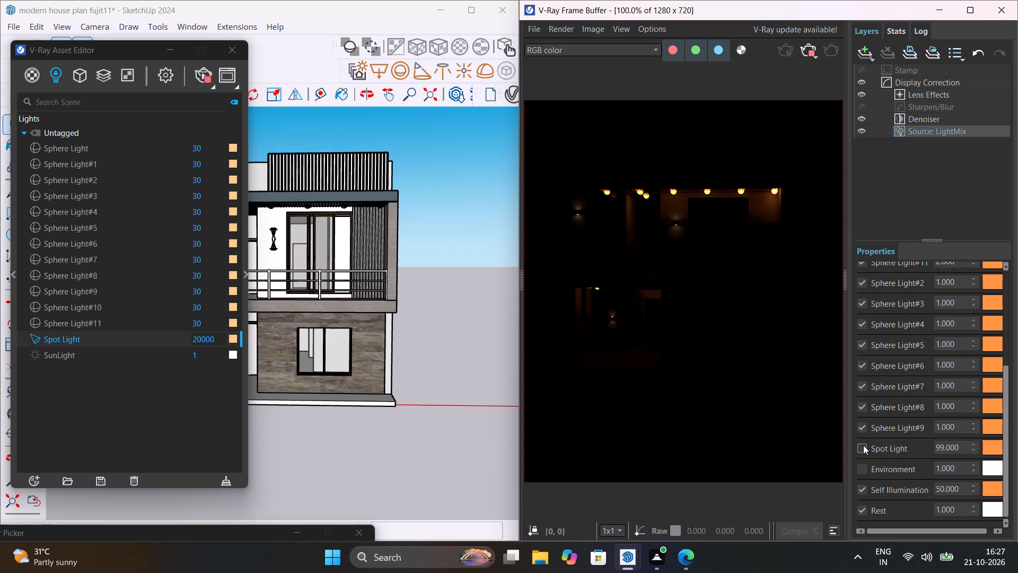
left_click(863, 445)
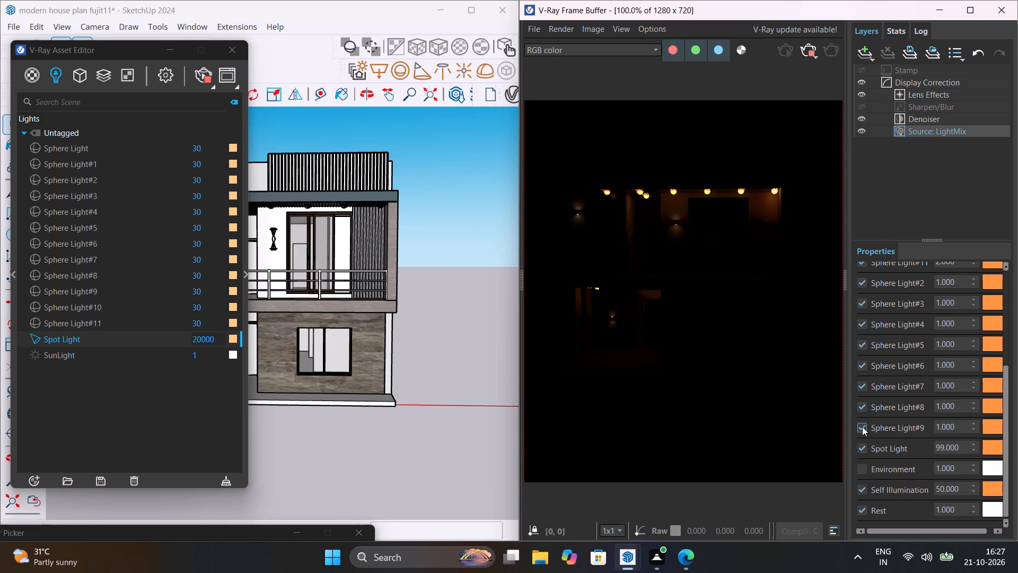
With Environment off, toggle Sphere Light#9 and then Sphere Lights #3 to #9 one by one to examine each lamp's glow.
left_click(862, 426)
left_click(862, 426)
left_click(860, 302)
left_click(860, 302)
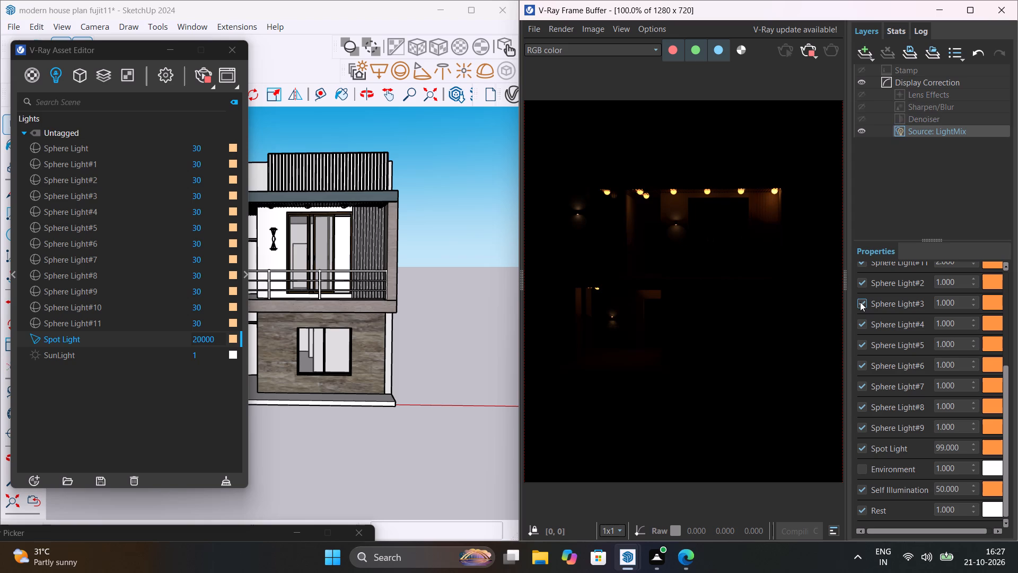
left_click(858, 324)
left_click(858, 324)
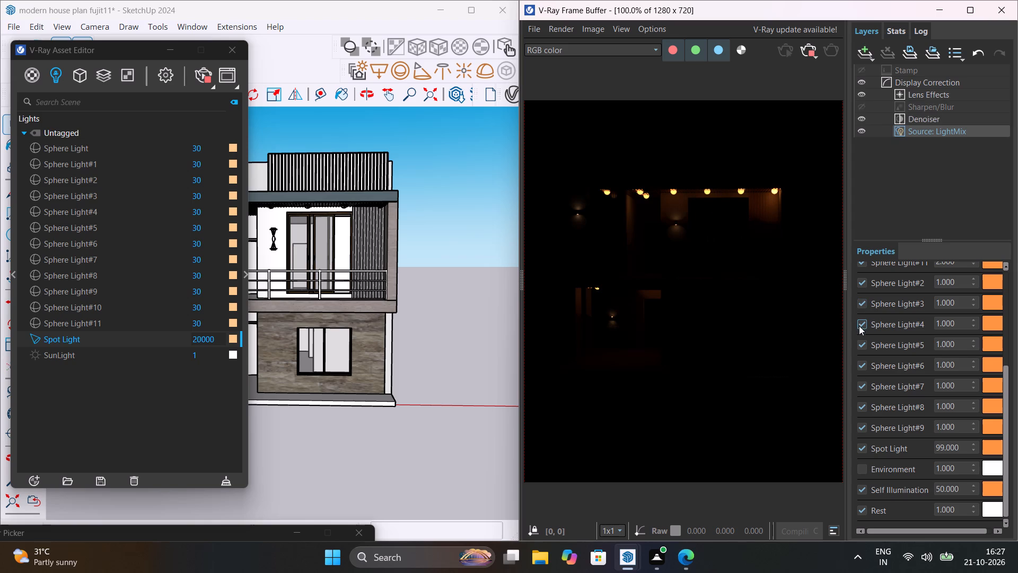
left_click(864, 346)
left_click(864, 346)
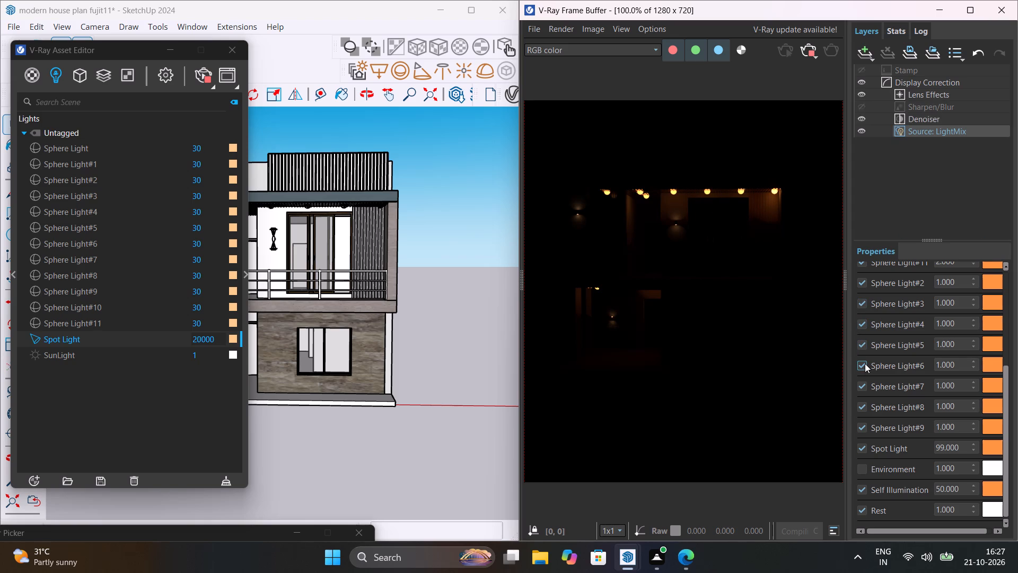
left_click(865, 367)
left_click(865, 367)
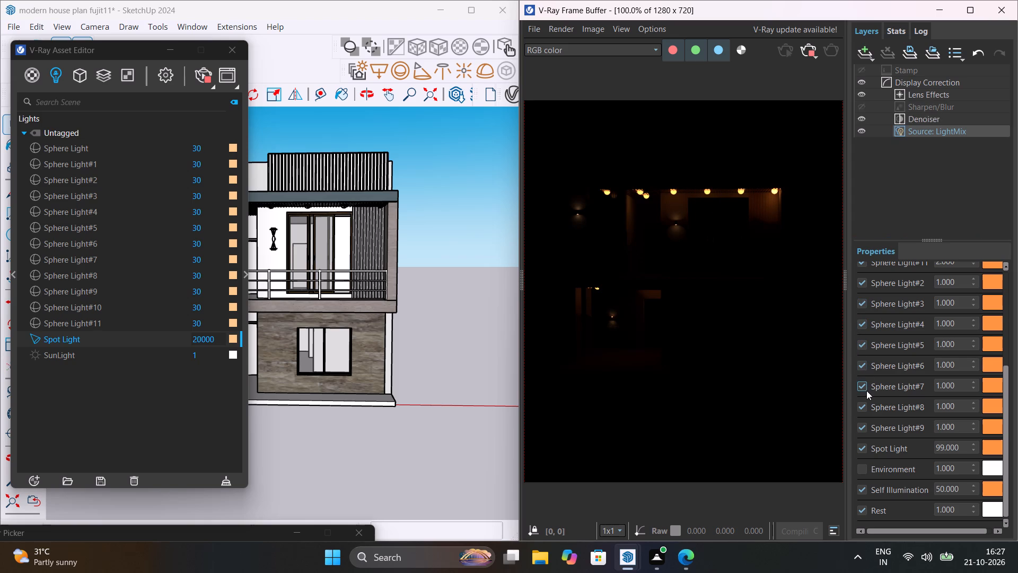
left_click(866, 390)
left_click(866, 389)
left_click(868, 410)
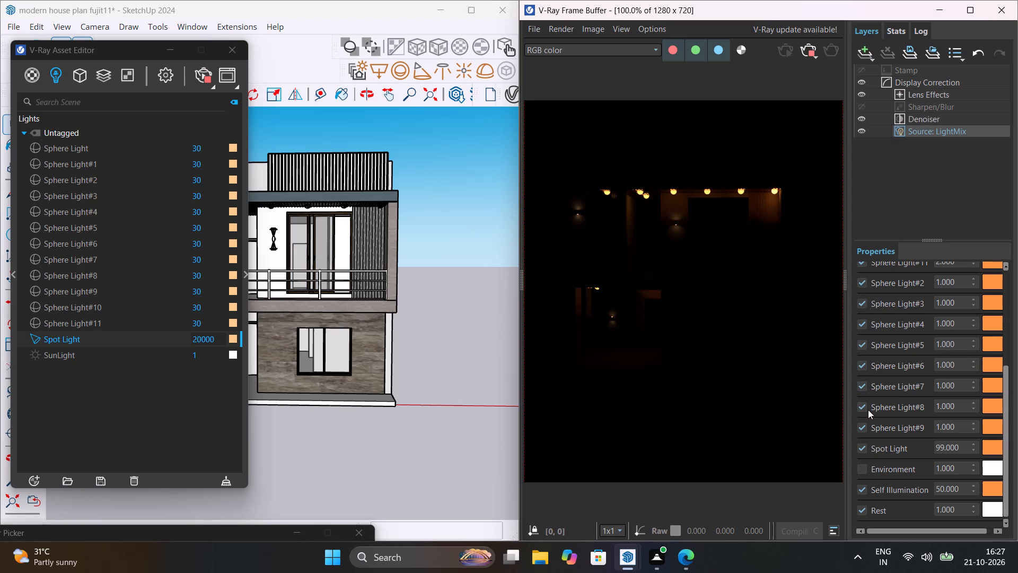
left_click(863, 408)
left_click(863, 408)
left_click(863, 425)
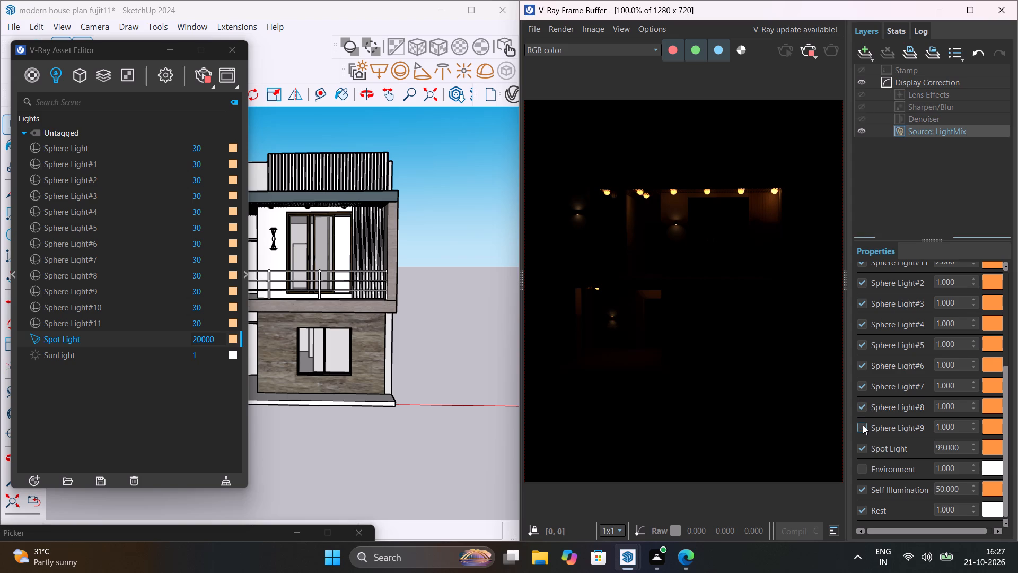
left_click(863, 425)
Check the Spot Light once more by toggling it, and switch the Environment light back on.
left_click(862, 449)
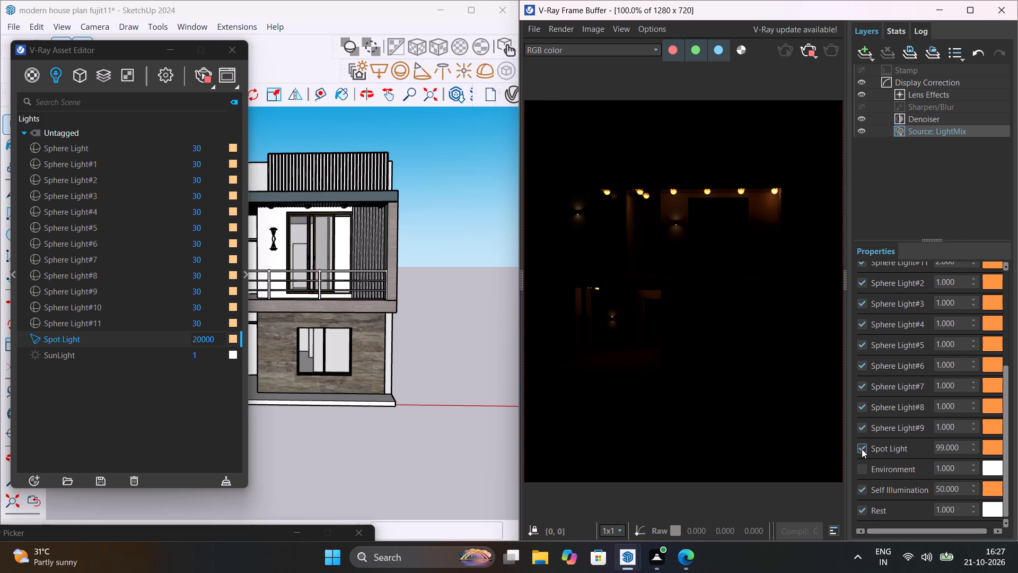
left_click(862, 449)
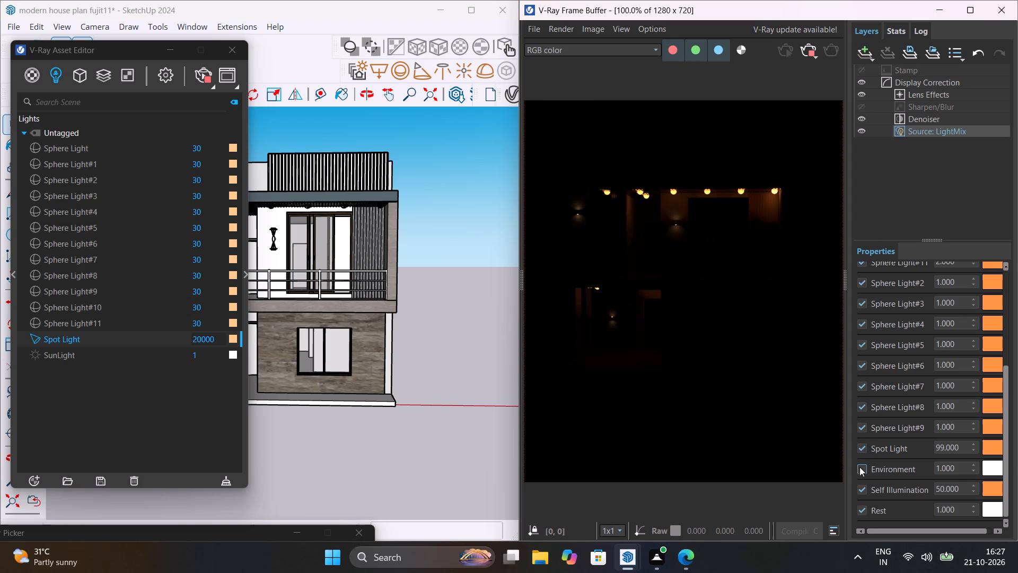
left_click(862, 471)
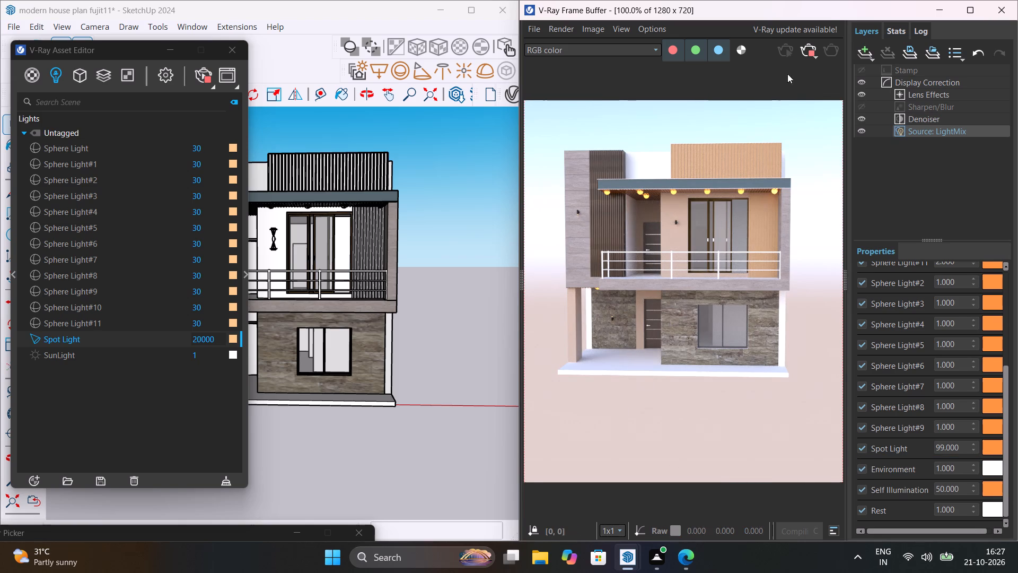
Maximise the frame buffer and examine the rendered facade at 200%, returning to the 100% view.
left_click_drag(826, 11, 635, 0)
left_click(787, 7)
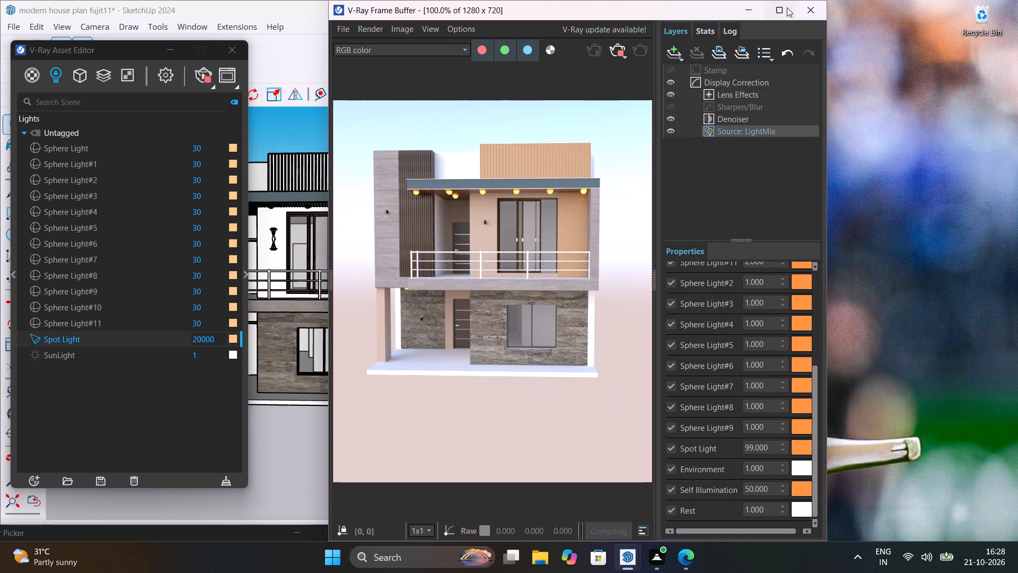
scroll(538, 254, "up", 1)
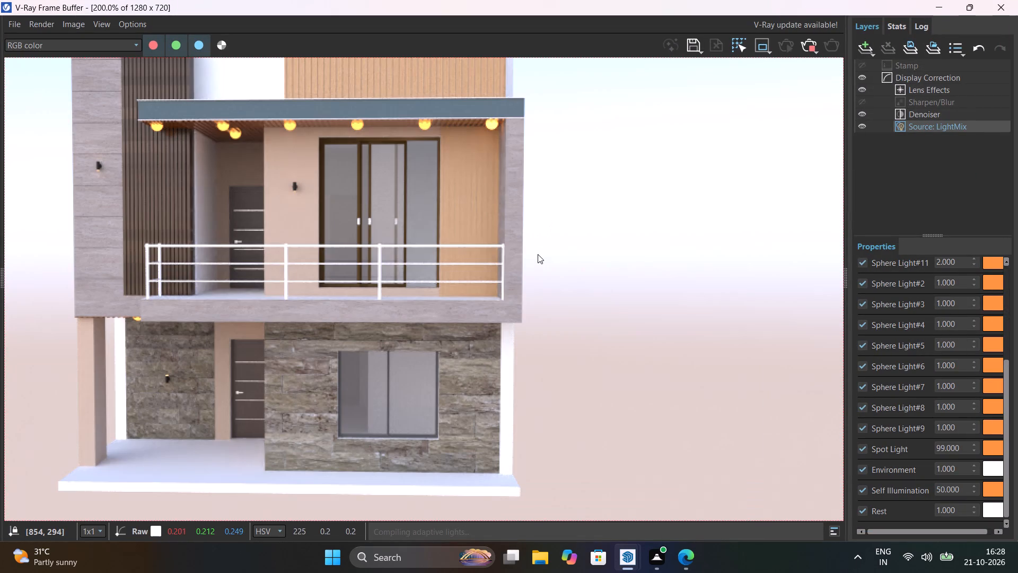
scroll(538, 254, "down", 1)
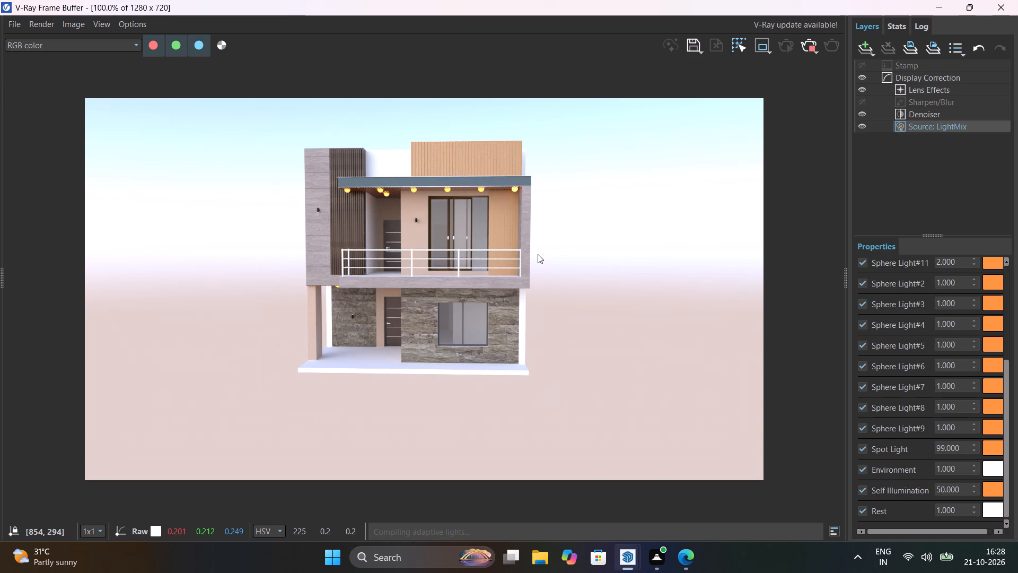
Stop the running render and close the V-Ray frame buffer.
left_click(811, 50)
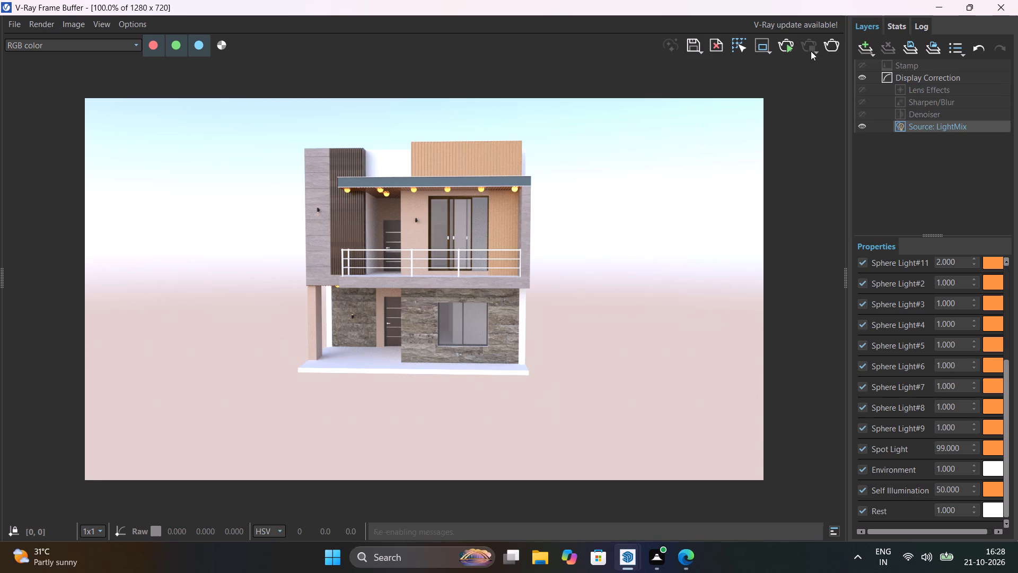
left_click(1004, 3)
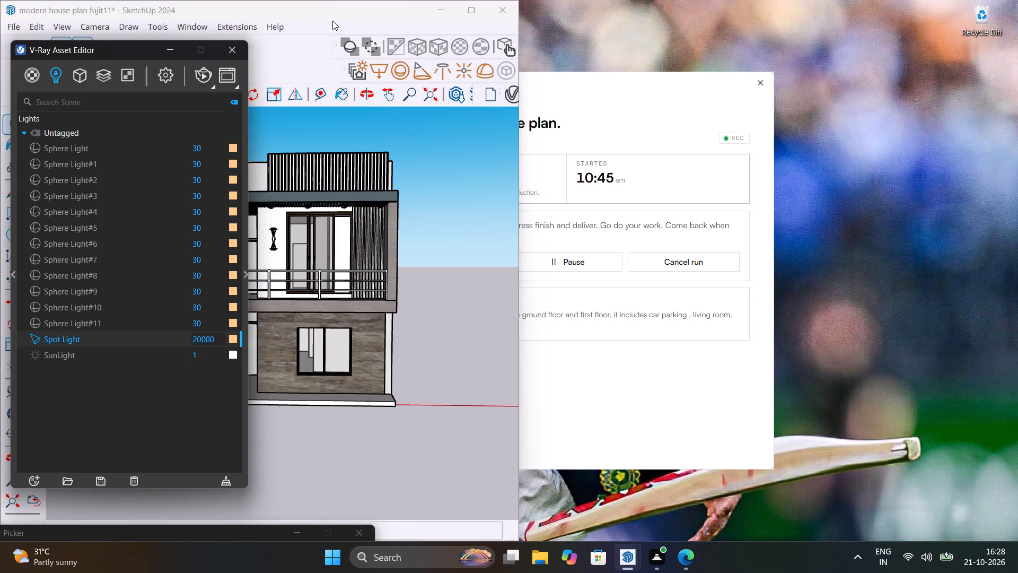
Move the SketchUp window clear of the Asset Editor and maximise it.
left_click_drag(330, 13, 721, 60)
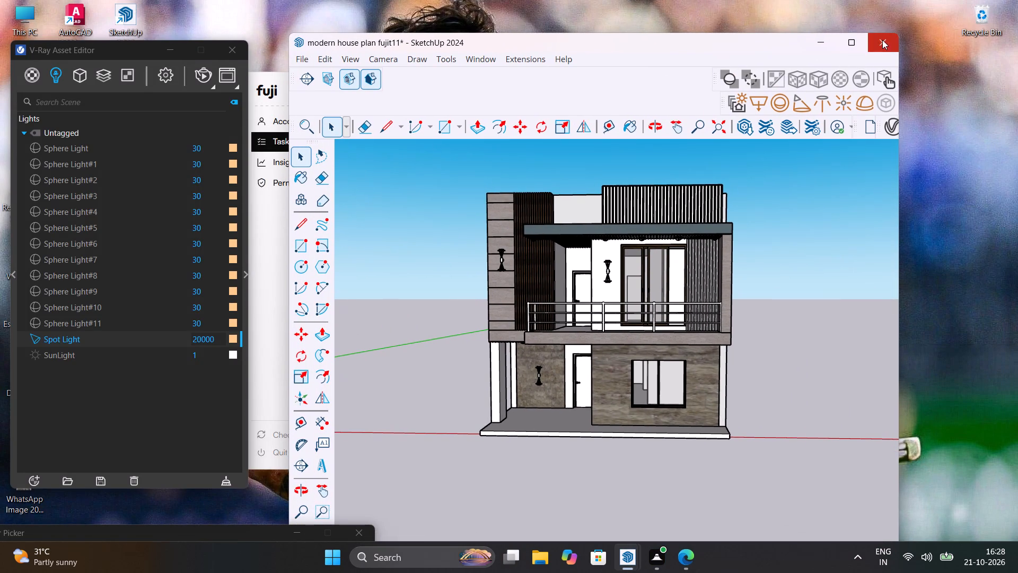
left_click(854, 44)
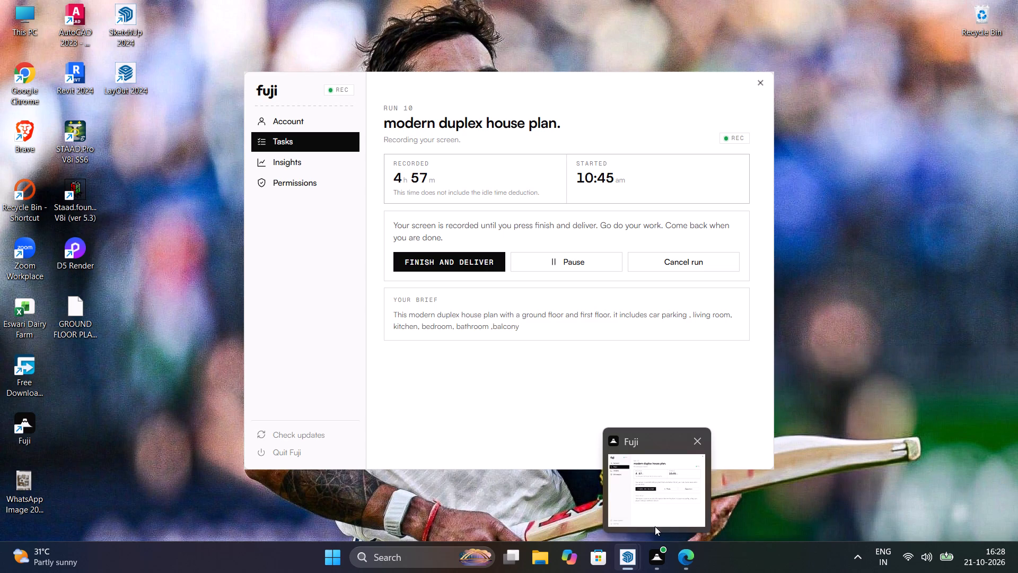
Examine the house facade, balcony, roof and side walls from several angles.
scroll(552, 283, "up", 2)
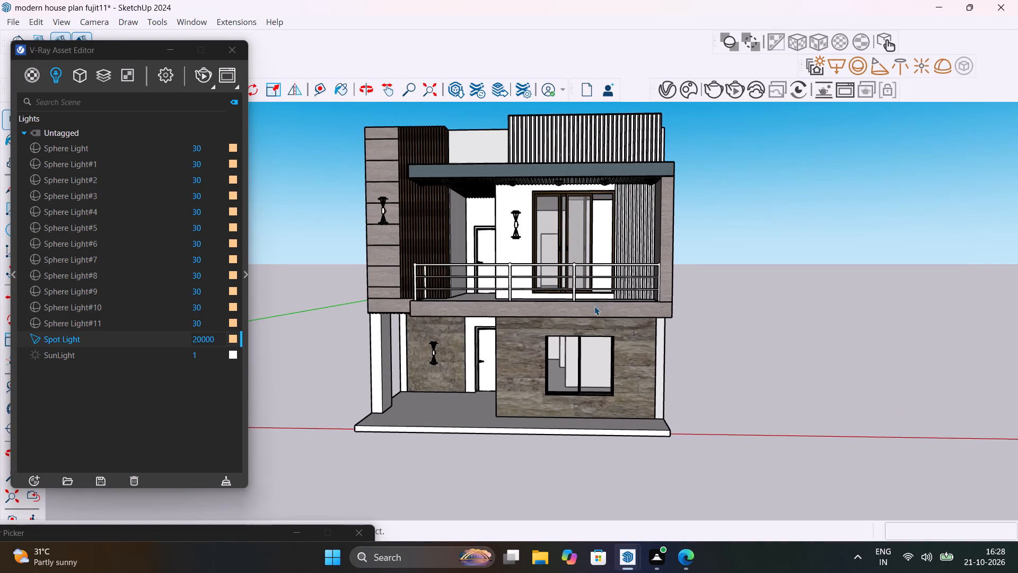
middle_click_drag(598, 309, 612, 437)
scroll(673, 348, "up", 4)
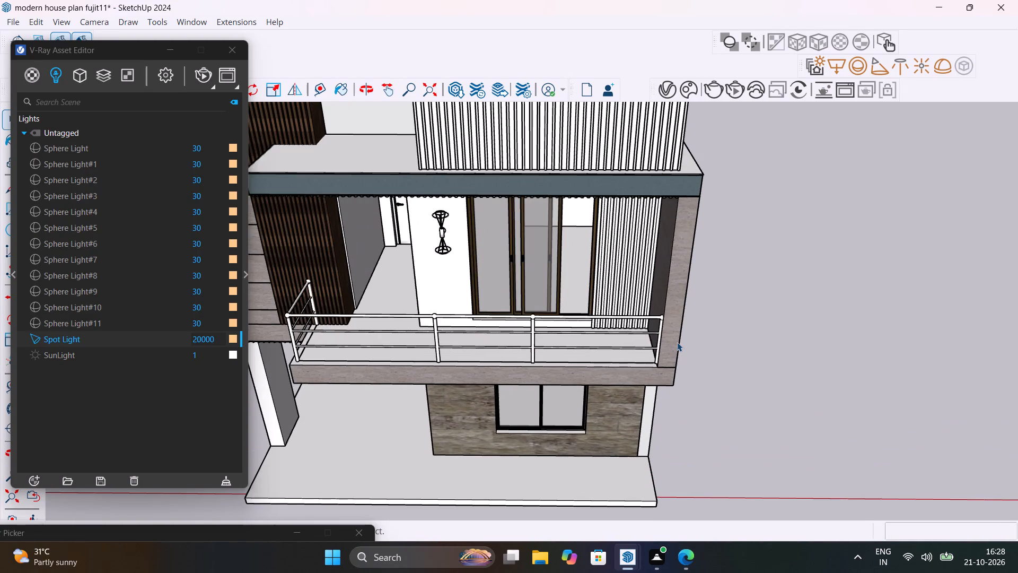
scroll(677, 341, "down", 3)
middle_click_drag(680, 351, 908, 342)
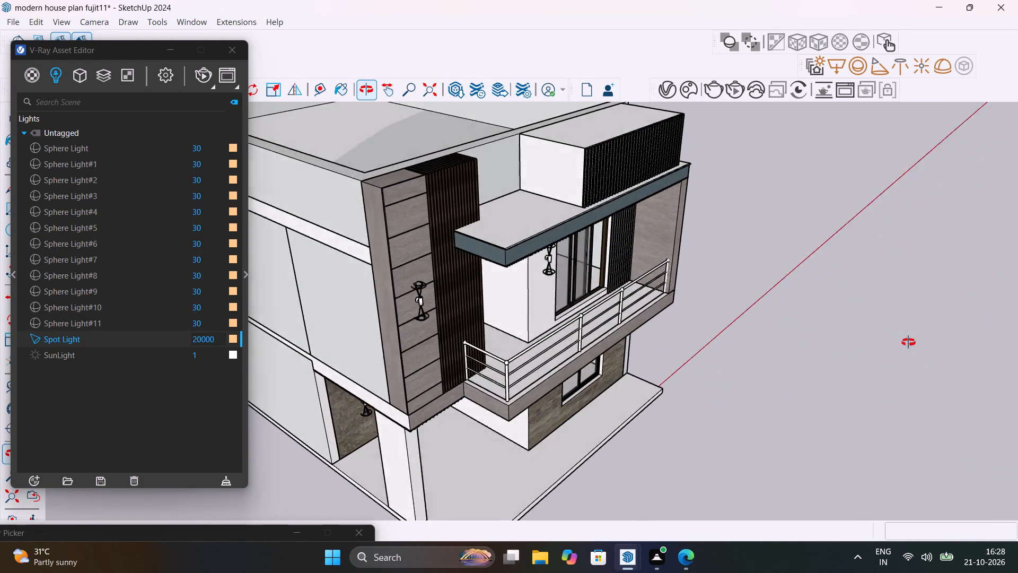
middle_click_drag(908, 342, 650, 288)
scroll(650, 288, "down", 2)
middle_click_drag(700, 298, 586, 270)
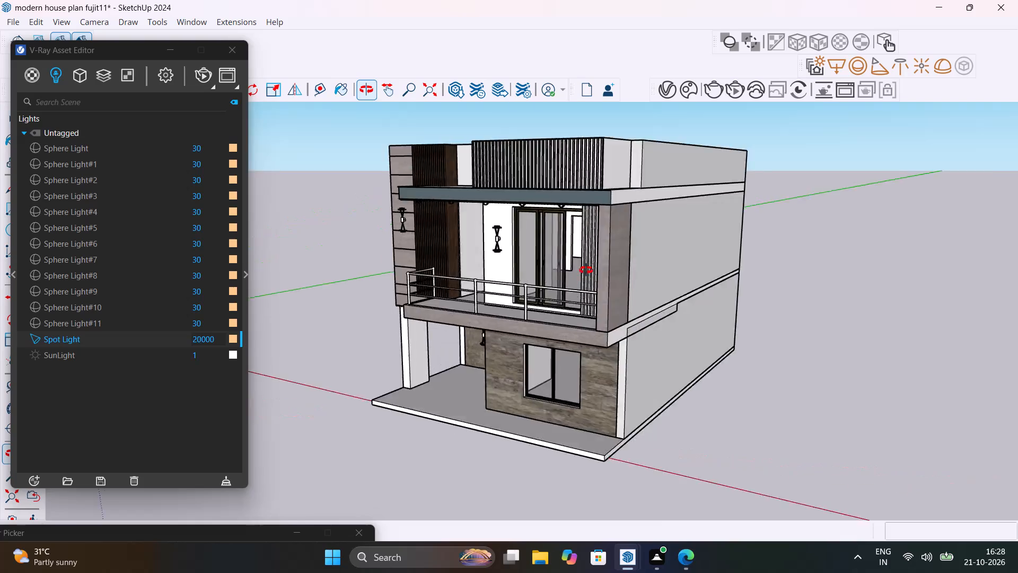
middle_click_drag(586, 270, 511, 405)
scroll(521, 275, "down", 2)
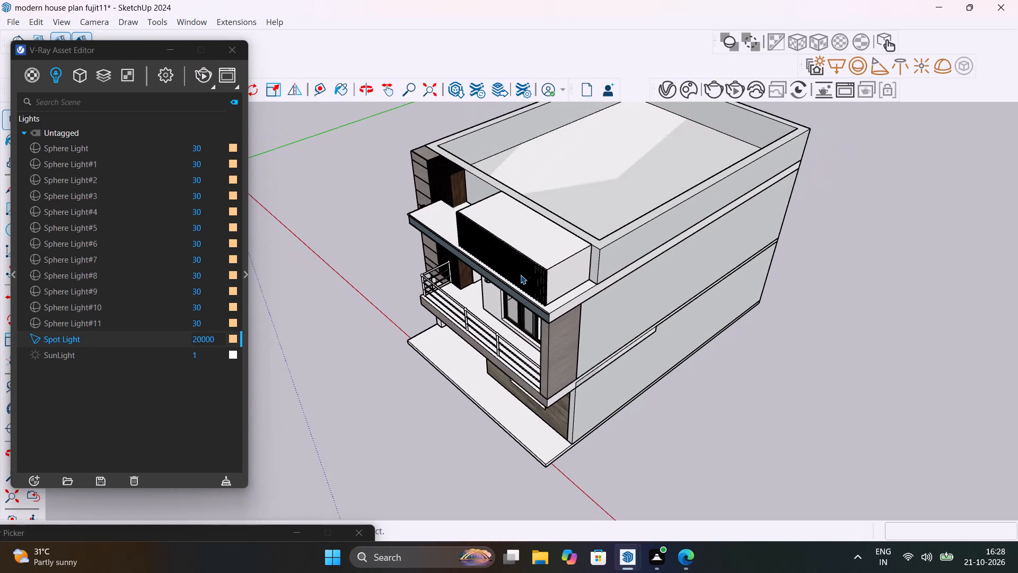
scroll(579, 279, "down", 3)
middle_click_drag(593, 296, 776, 193)
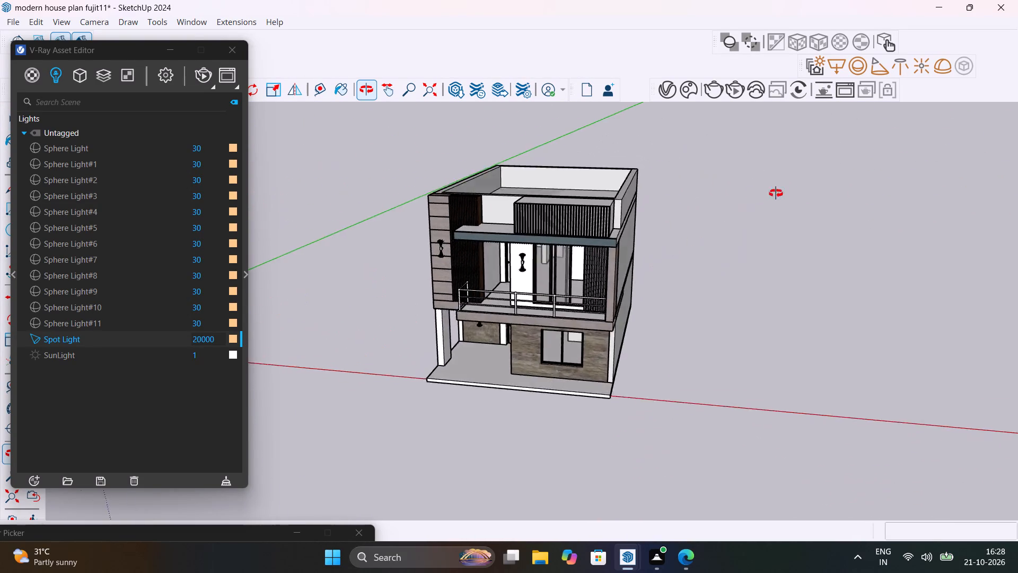
middle_click_drag(776, 193, 849, 210)
middle_click_drag(660, 303, 588, 254)
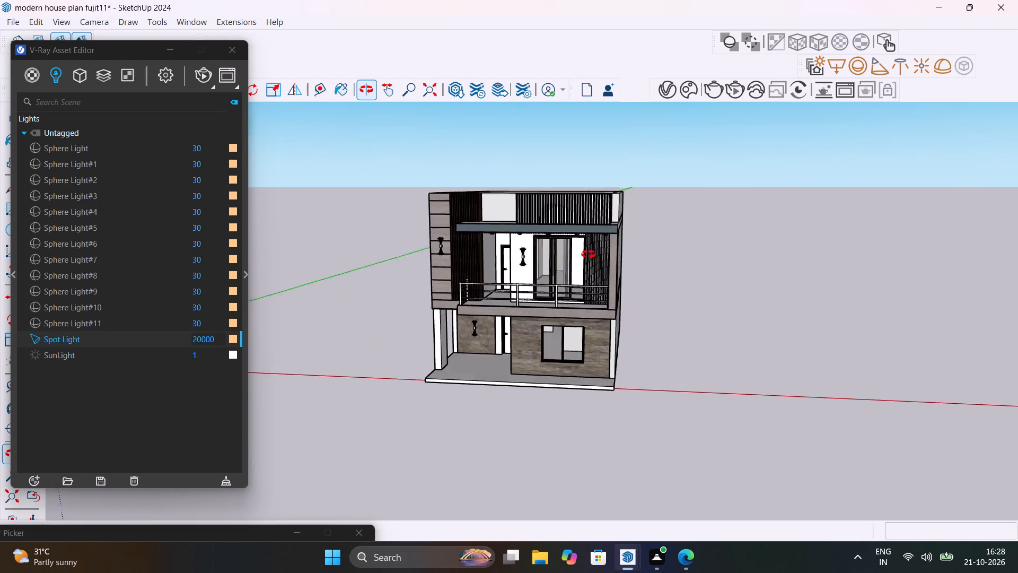
middle_click_drag(588, 254, 589, 256)
scroll(584, 311, "up", 6)
middle_click_drag(651, 311, 696, 419)
scroll(697, 419, "up", 1)
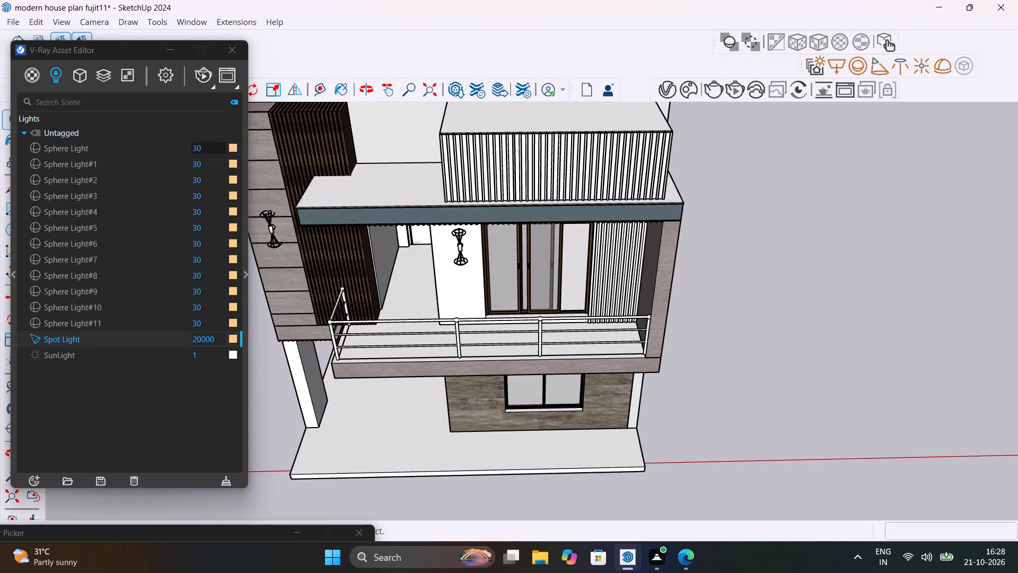
Close the V-Ray Asset Editor and open the Chaos Cosmos browser on all downloaded assets, clearing the "off white" search.
left_click(217, 46)
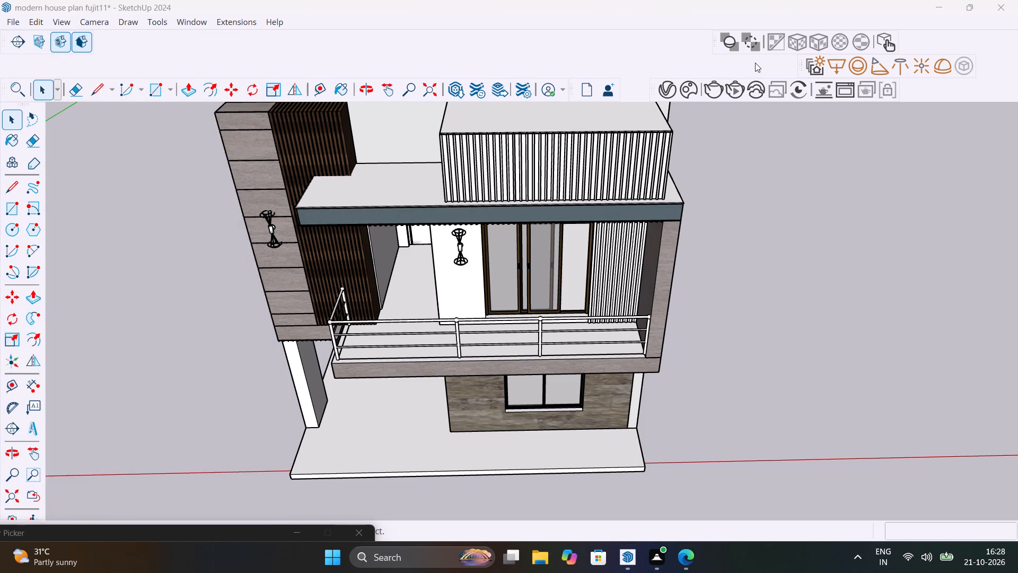
left_click(695, 91)
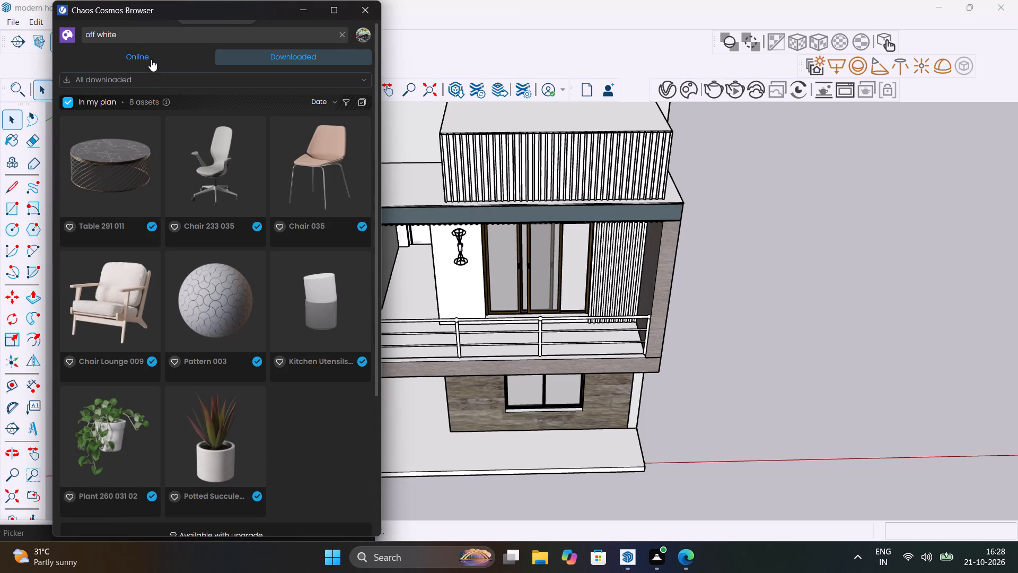
scroll(166, 335, "up", 7)
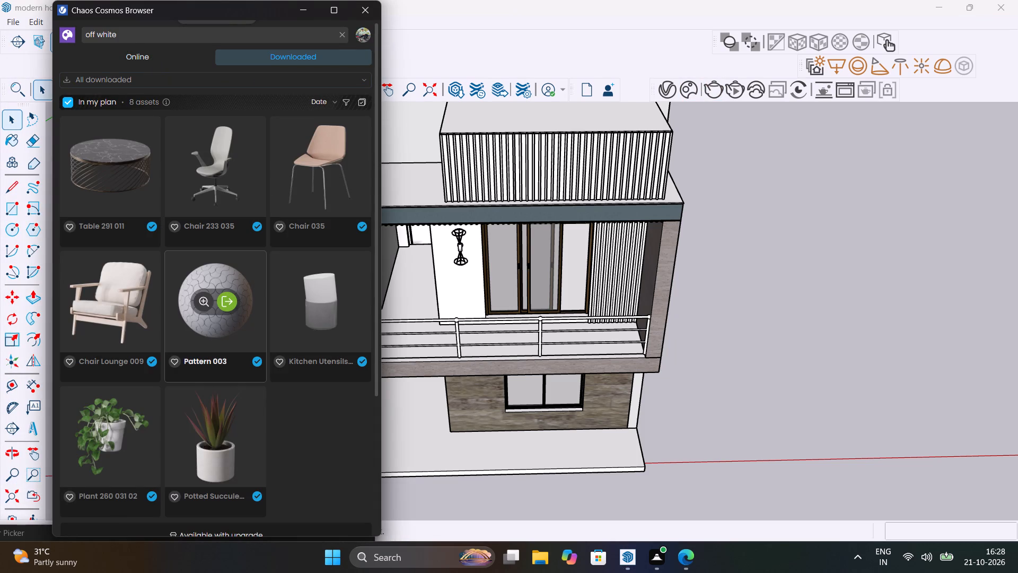
scroll(166, 335, "up", 2)
scroll(187, 289, "up", 6)
scroll(200, 234, "down", 20)
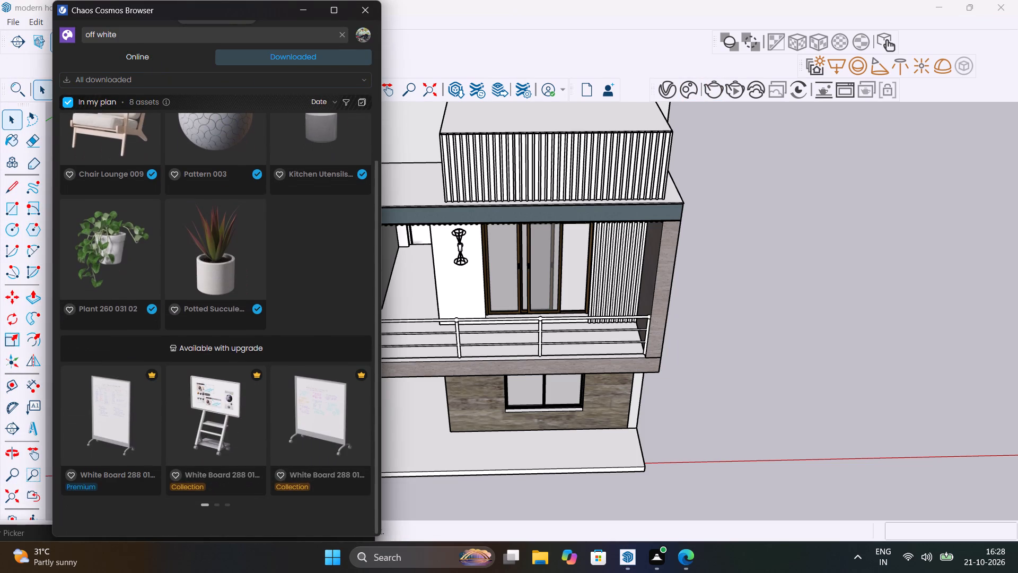
scroll(200, 234, "up", 11)
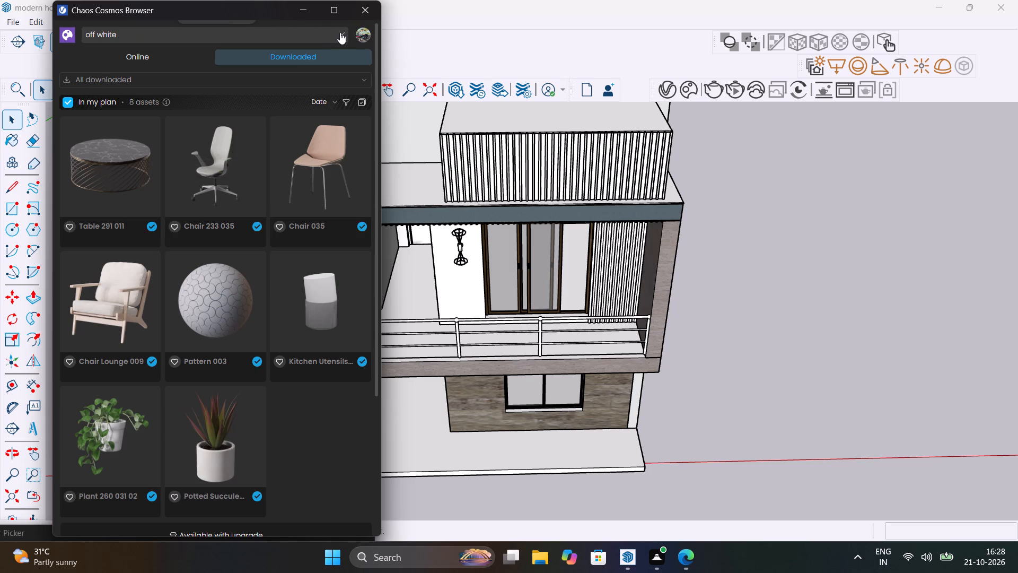
left_click(341, 32)
left_click(301, 62)
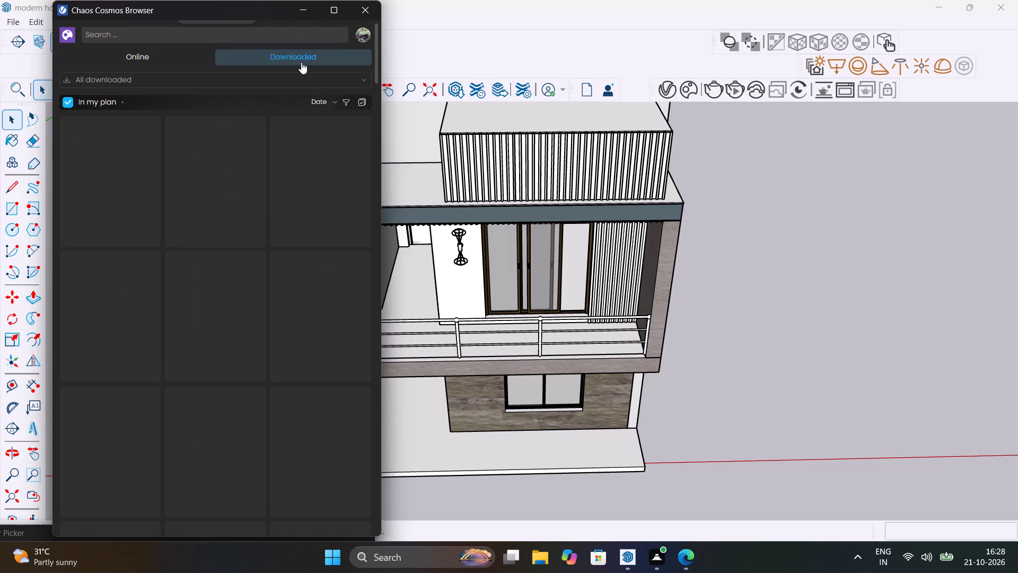
Find Potted Plant 08 among the downloaded assets, import it and place it on the balcony floor beside the wooden slat wall.
scroll(301, 62, "down", 2)
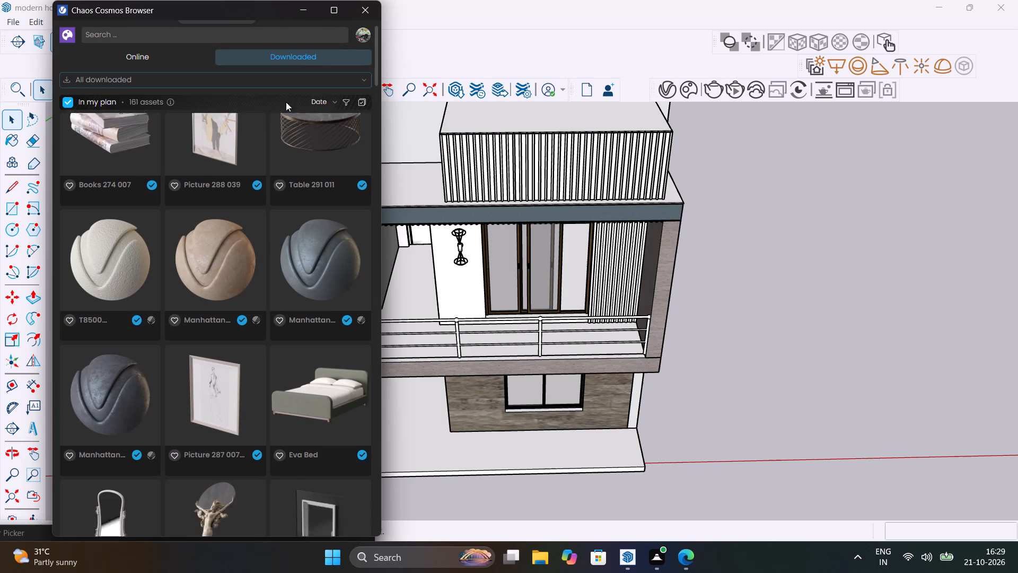
scroll(265, 184, "down", 19)
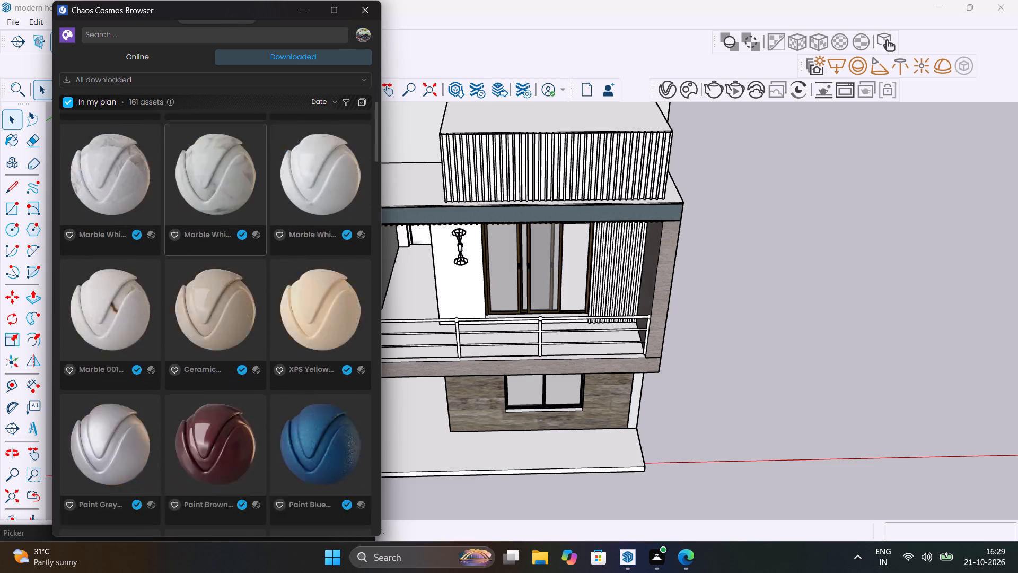
scroll(265, 184, "down", 20)
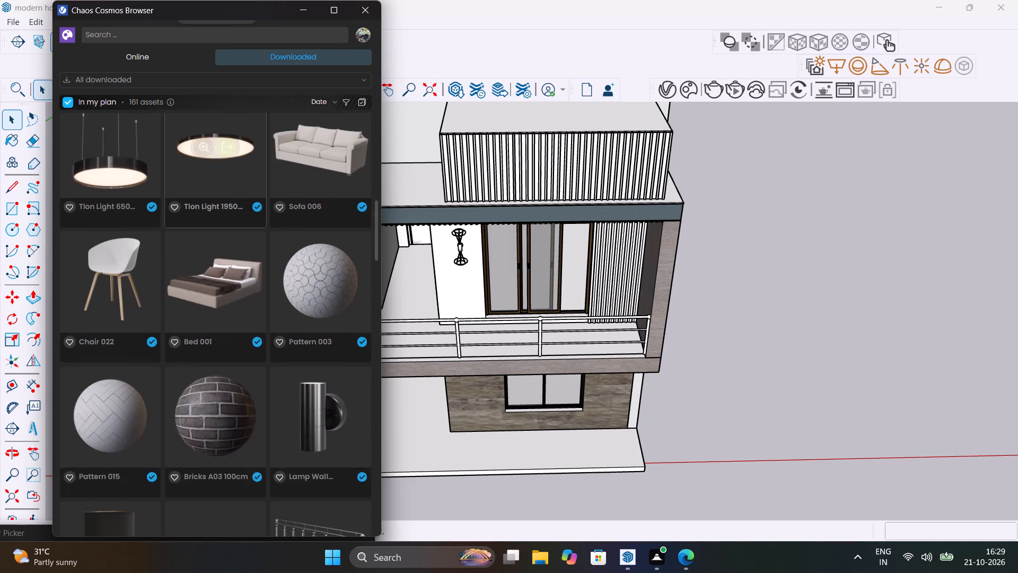
scroll(265, 184, "up", 2)
scroll(265, 184, "down", 10)
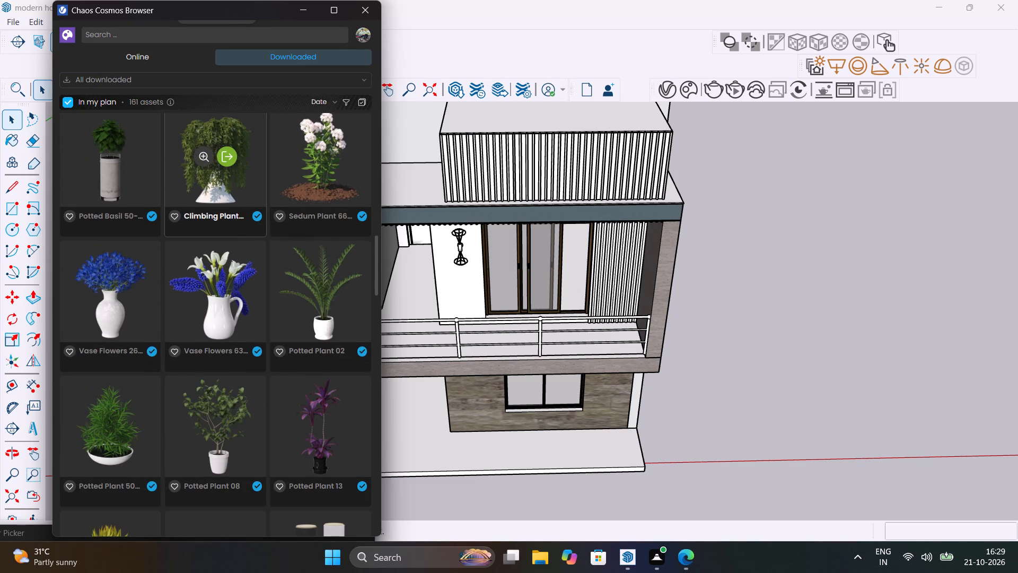
scroll(265, 184, "down", 2)
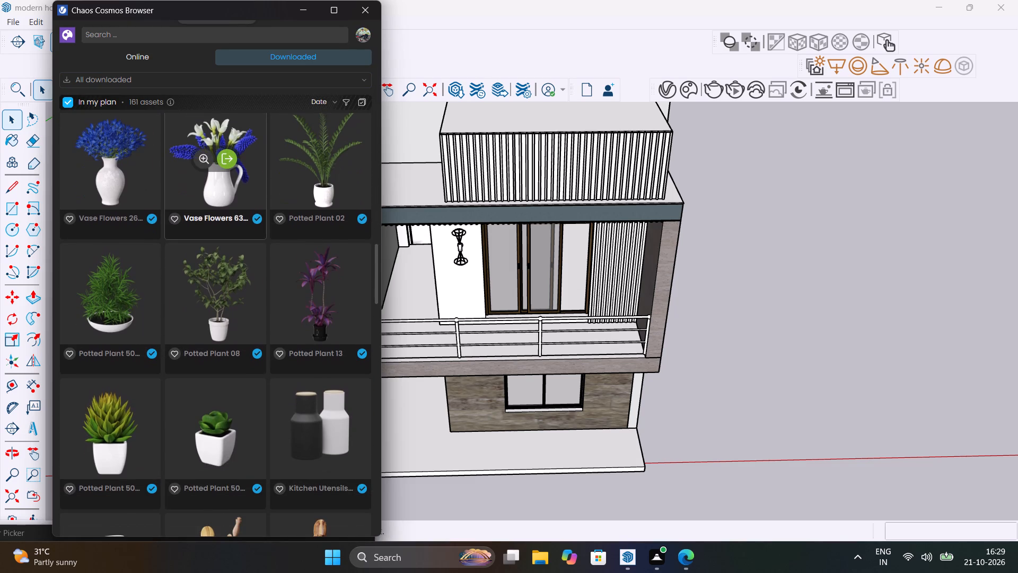
left_click(229, 291)
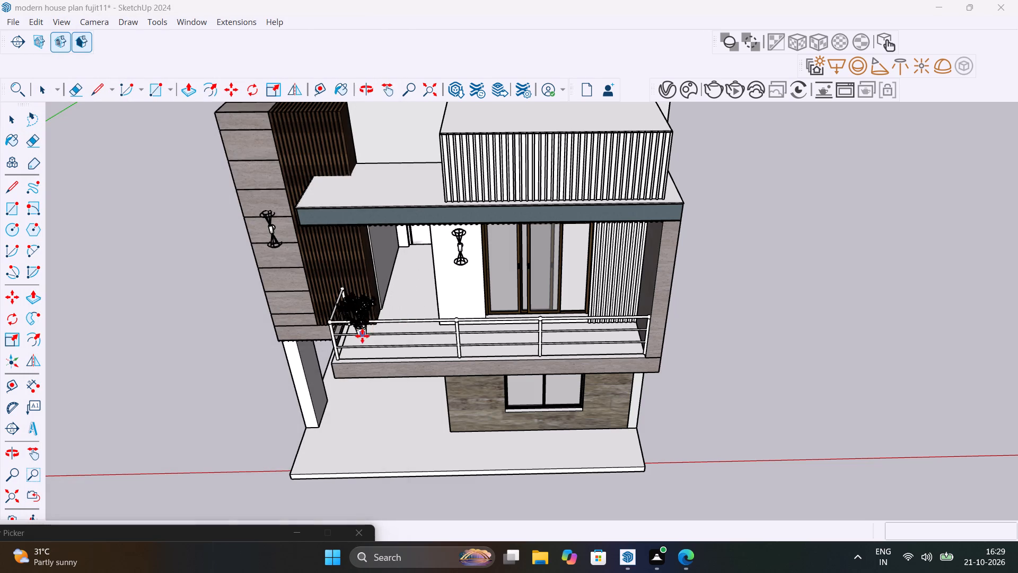
scroll(362, 336, "up", 16)
middle_click_drag(362, 335, 316, 379)
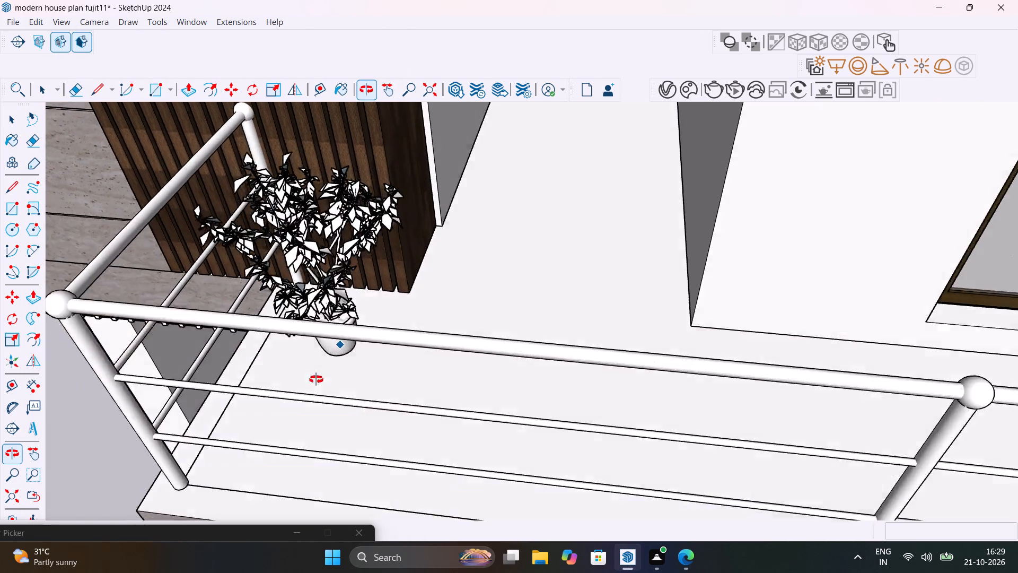
middle_click_drag(316, 379, 294, 424)
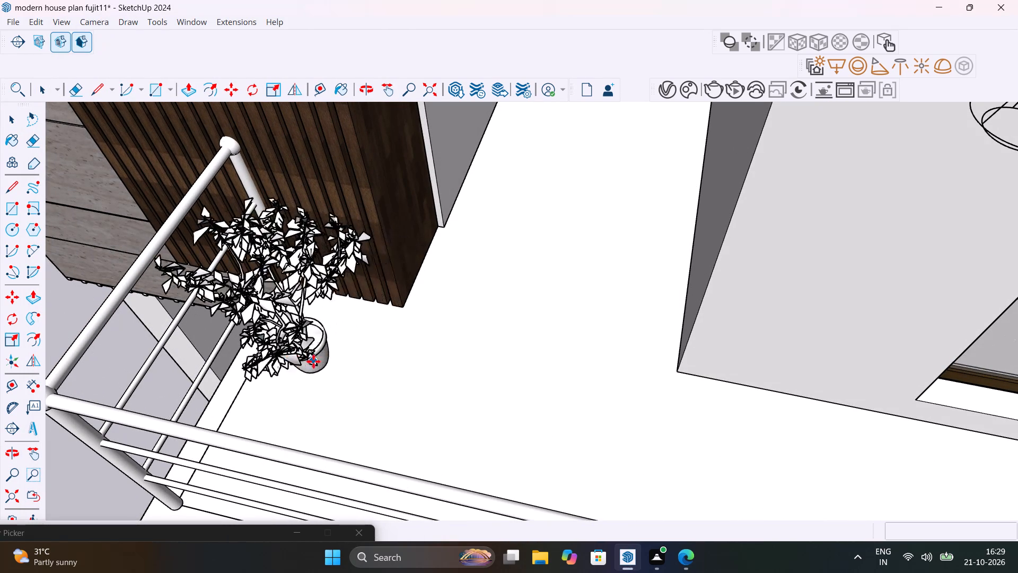
left_click(324, 366)
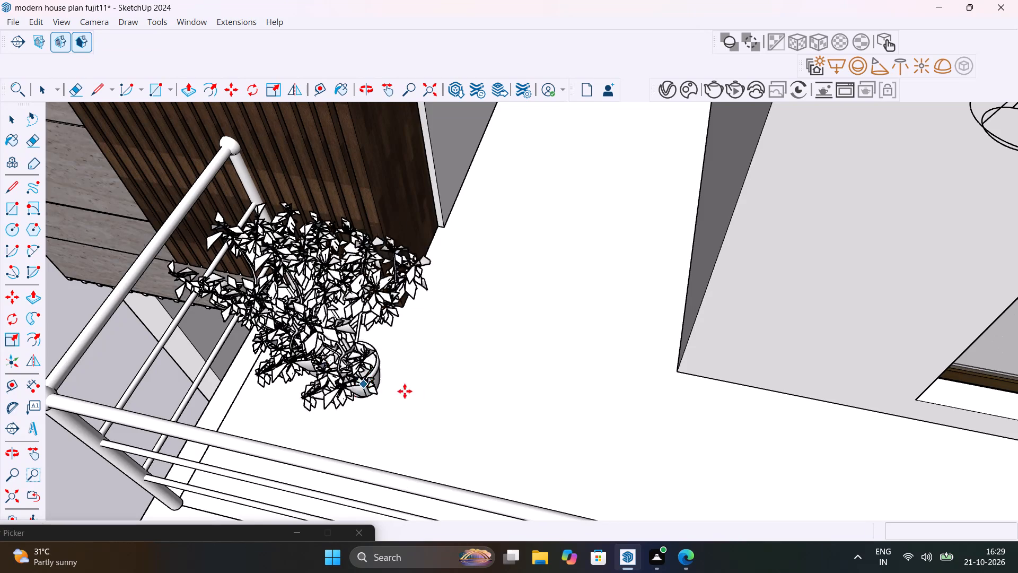
Place a second Potted Plant 08 at the balcony's opposite end, in the railing corner beside the stone-clad side wall, and end placement.
scroll(410, 390, "down", 12)
middle_click_drag(496, 405, 655, 263)
scroll(805, 328, "up", 6)
middle_click_drag(852, 357, 867, 423)
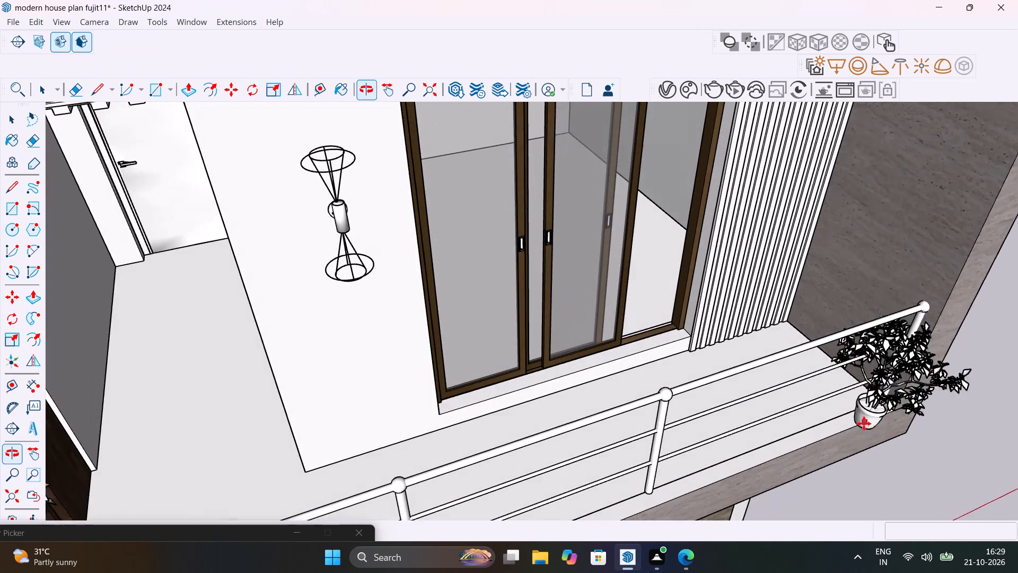
scroll(858, 403, "up", 13)
middle_click_drag(855, 401, 800, 302)
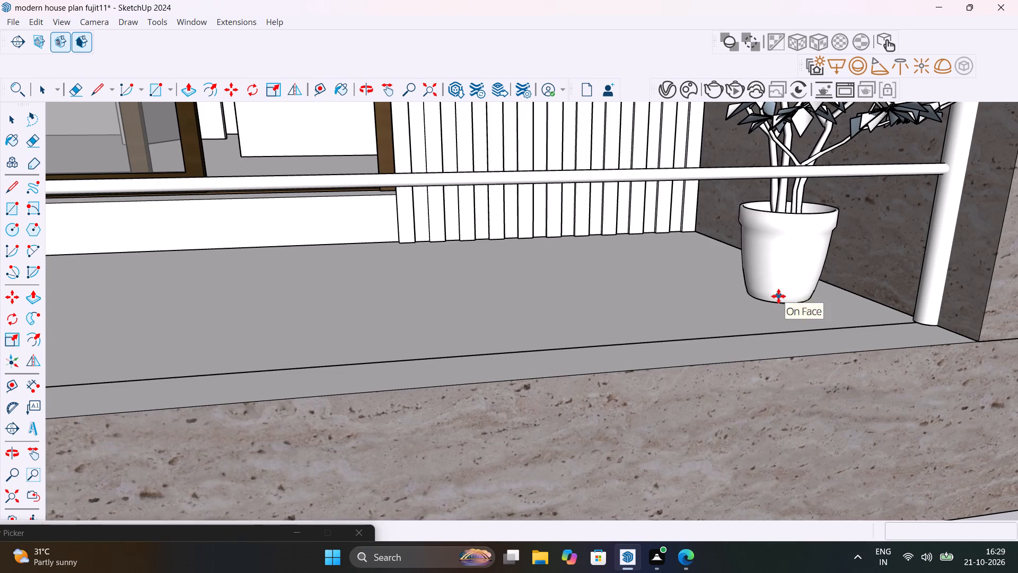
left_click(778, 296)
scroll(724, 345, "down", 20)
scroll(409, 366, "down", 2)
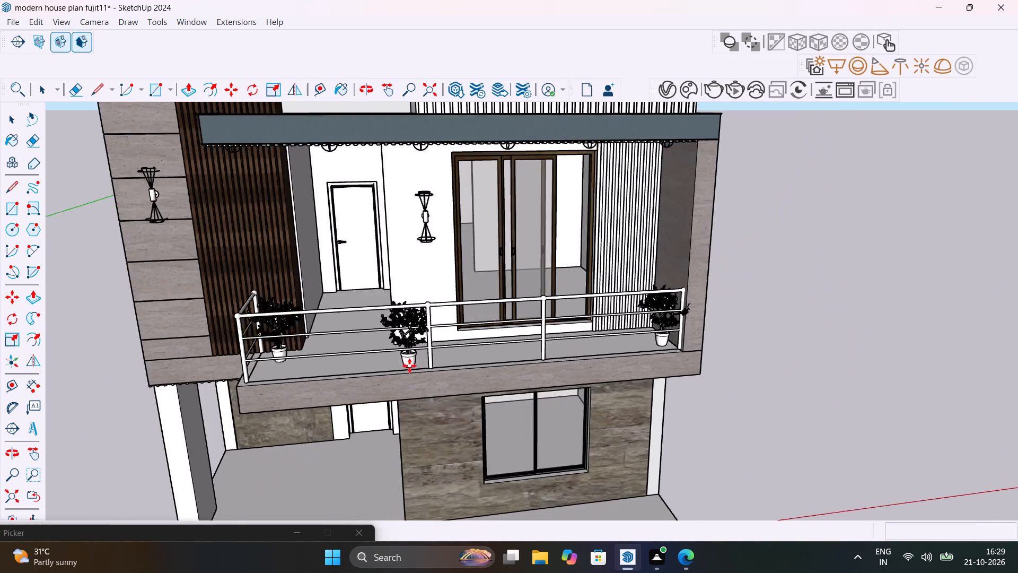
scroll(409, 366, "down", 10)
key("space")
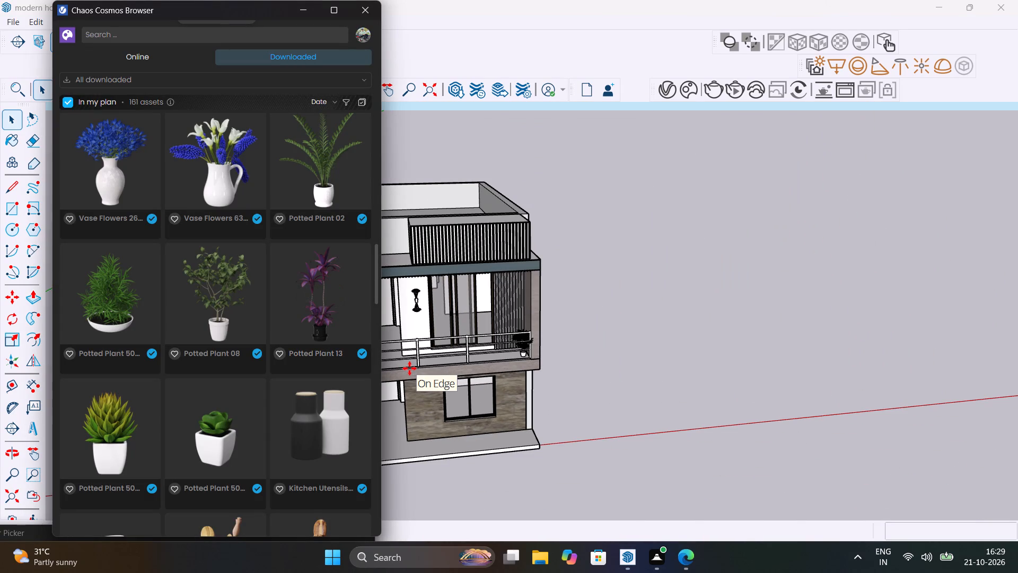
Import Potted Plant 13 and place it behind the balcony railing, beside the post in front of the sliding glass door.
left_click(327, 288)
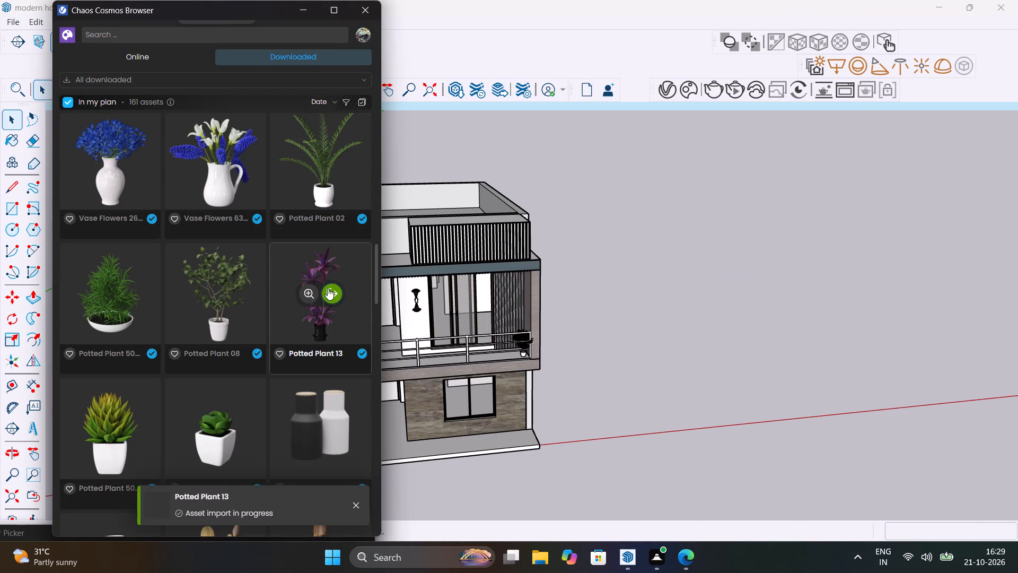
scroll(474, 364, "up", 8)
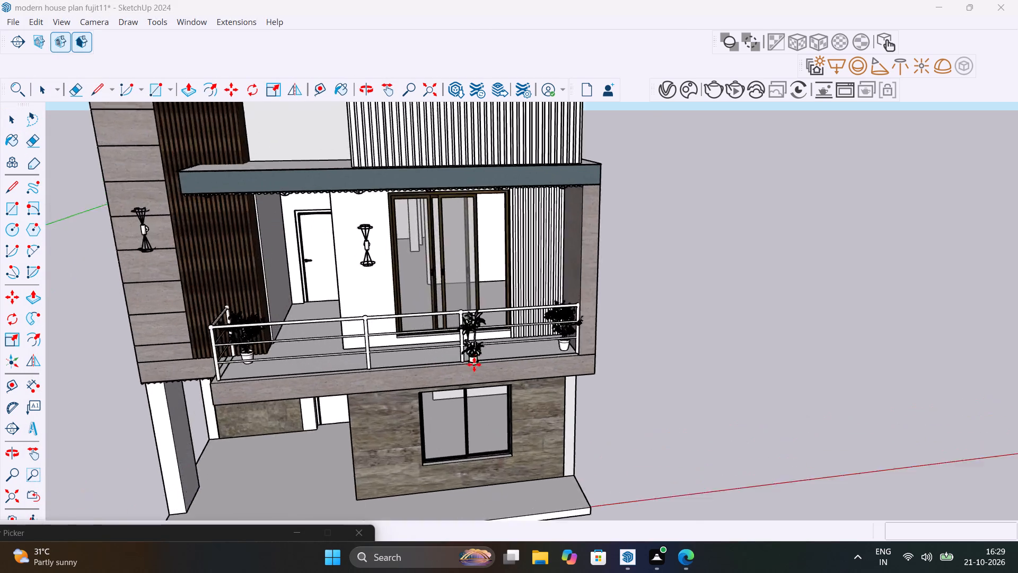
scroll(474, 364, "up", 9)
middle_click_drag(484, 357, 566, 459)
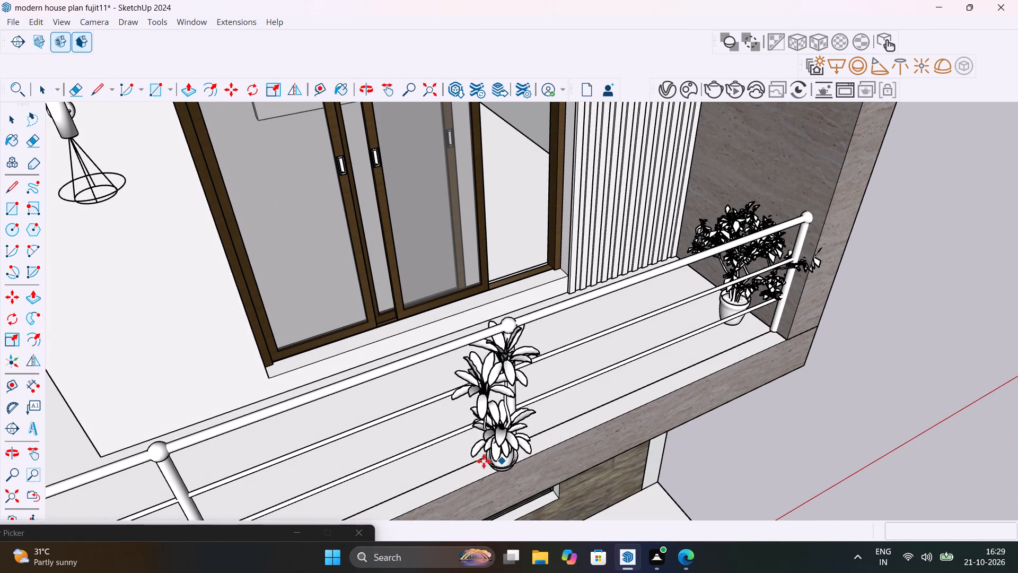
middle_click_drag(460, 456, 446, 351)
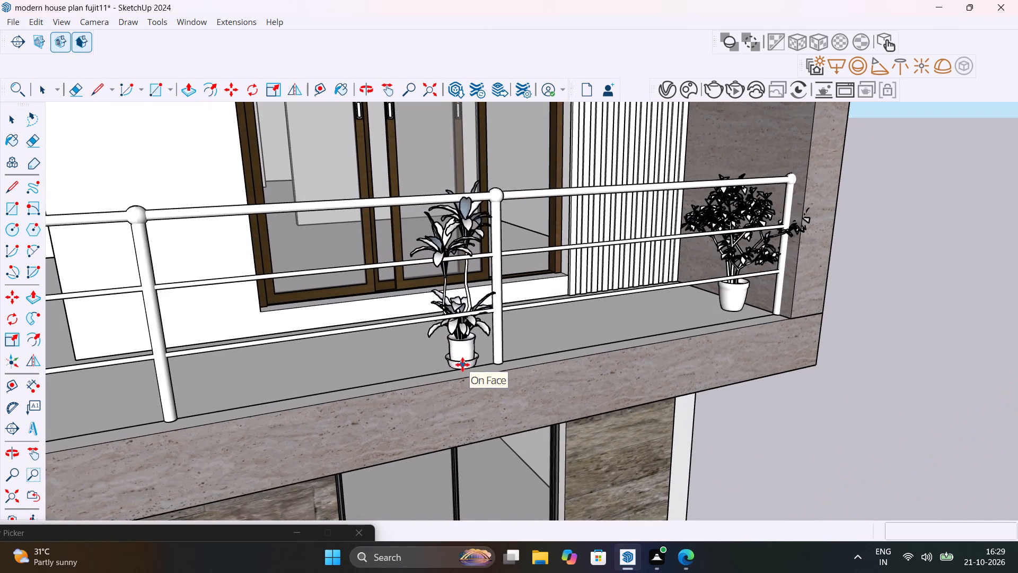
left_click(463, 361)
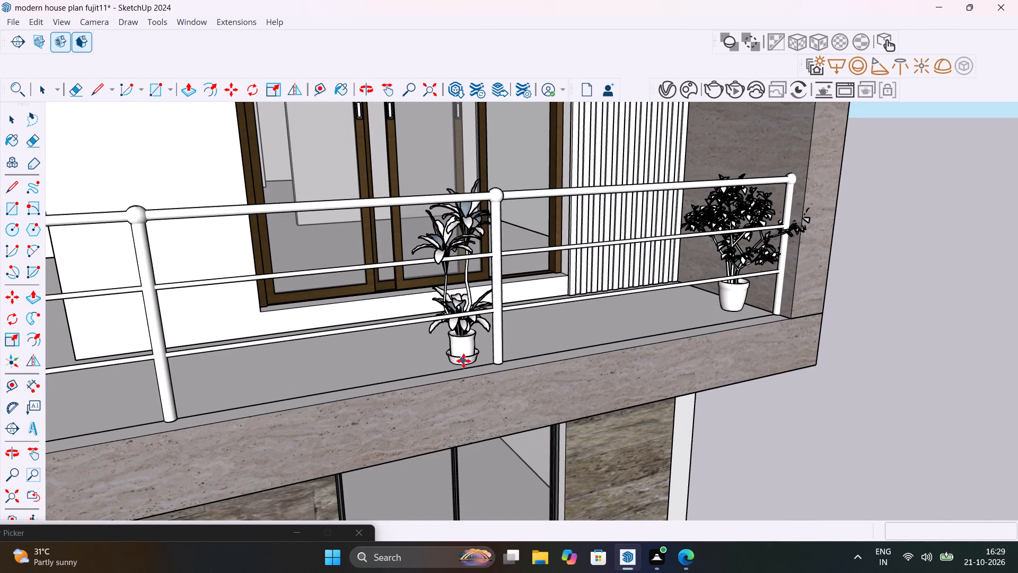
Place a second Potted Plant 13 behind the balcony railing near the wooden-slat end, end placement and close the Cosmos browser.
scroll(399, 372, "down", 11)
scroll(249, 407, "up", 5)
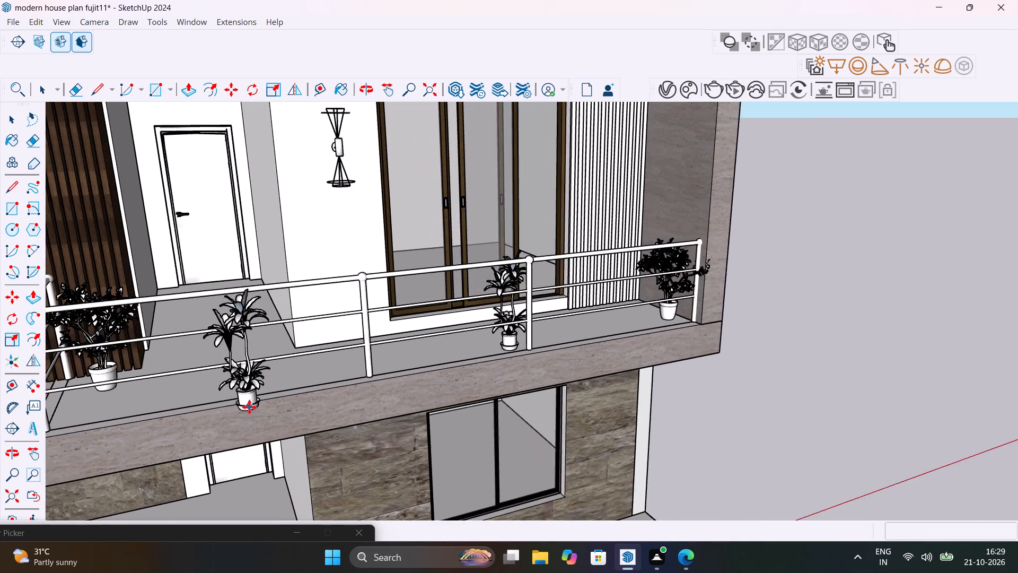
scroll(249, 407, "up", 4)
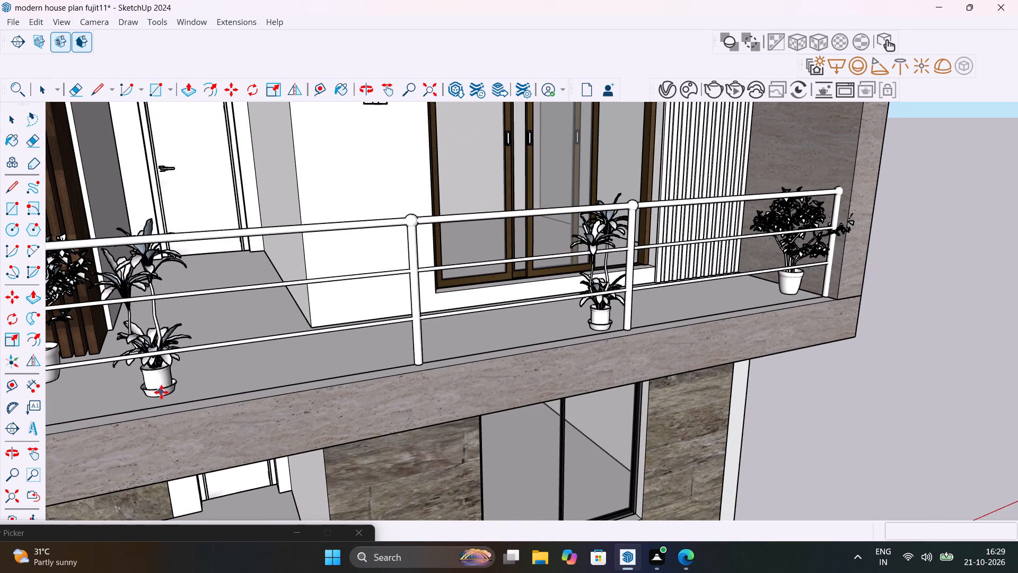
scroll(162, 392, "down", 1)
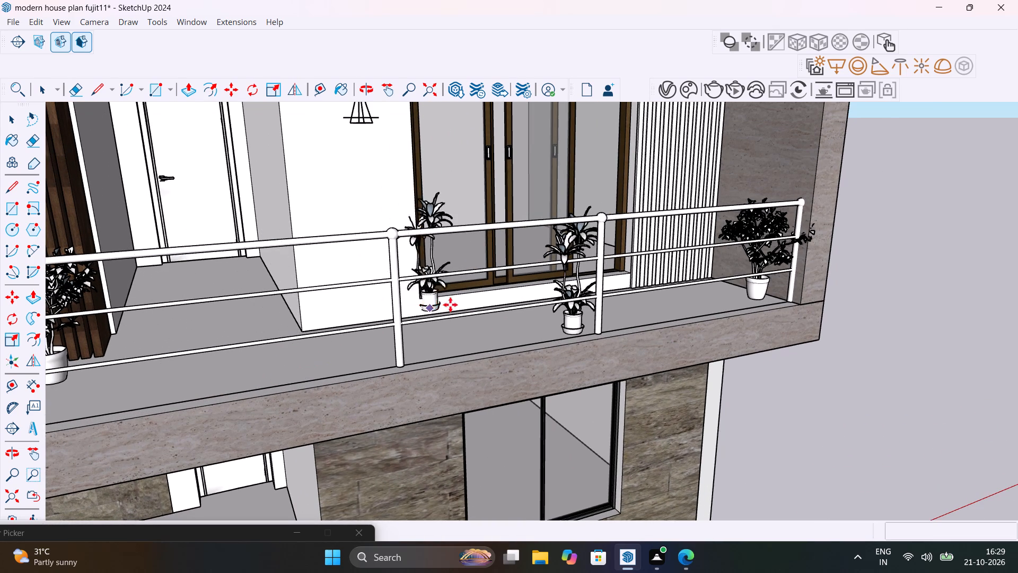
middle_click_drag(310, 366, 732, 383, "shift")
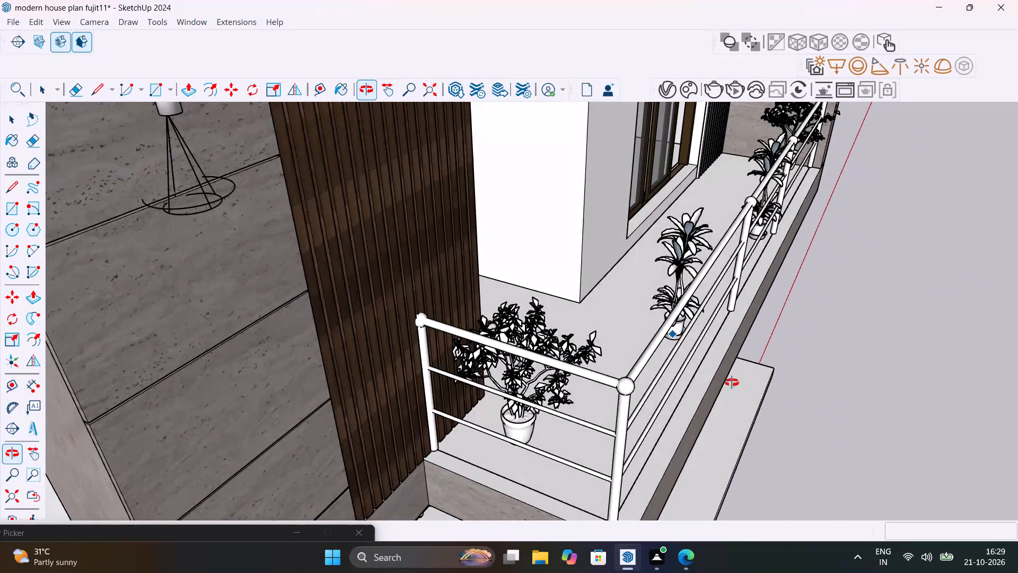
middle_click_drag(732, 383, 373, 383, "shift")
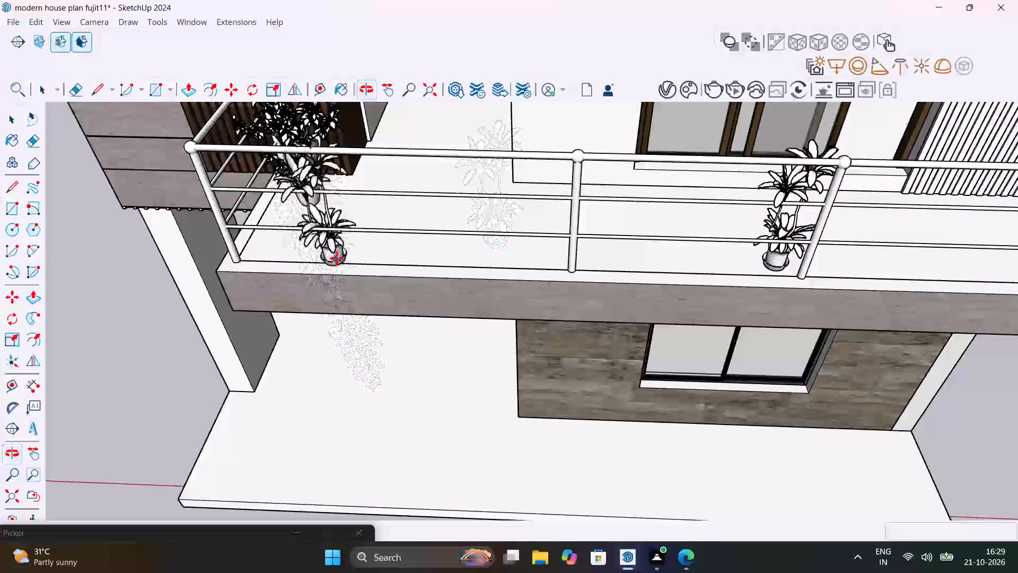
left_click(403, 257)
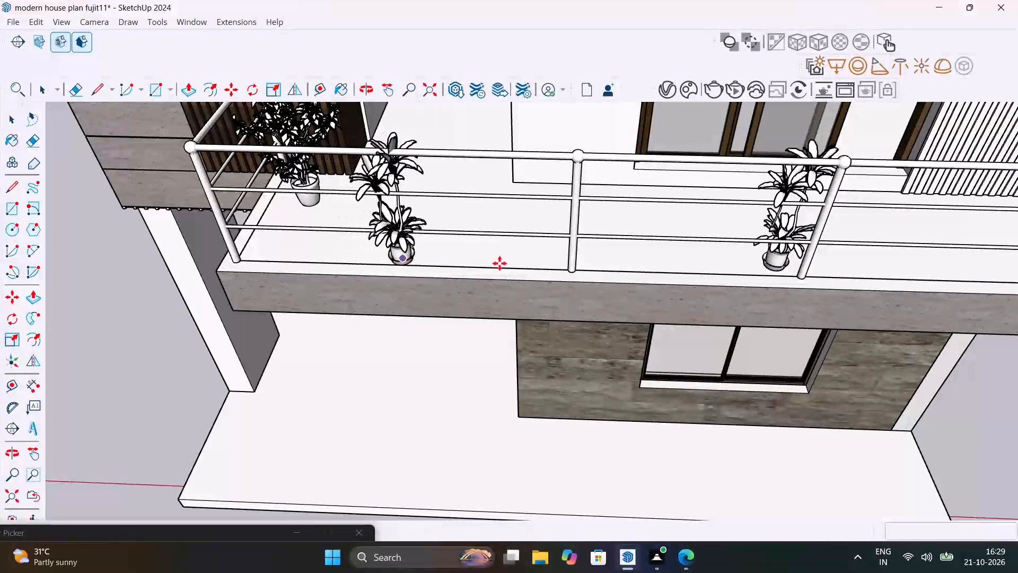
scroll(523, 265, "down", 11)
middle_click_drag(657, 298, 751, 171)
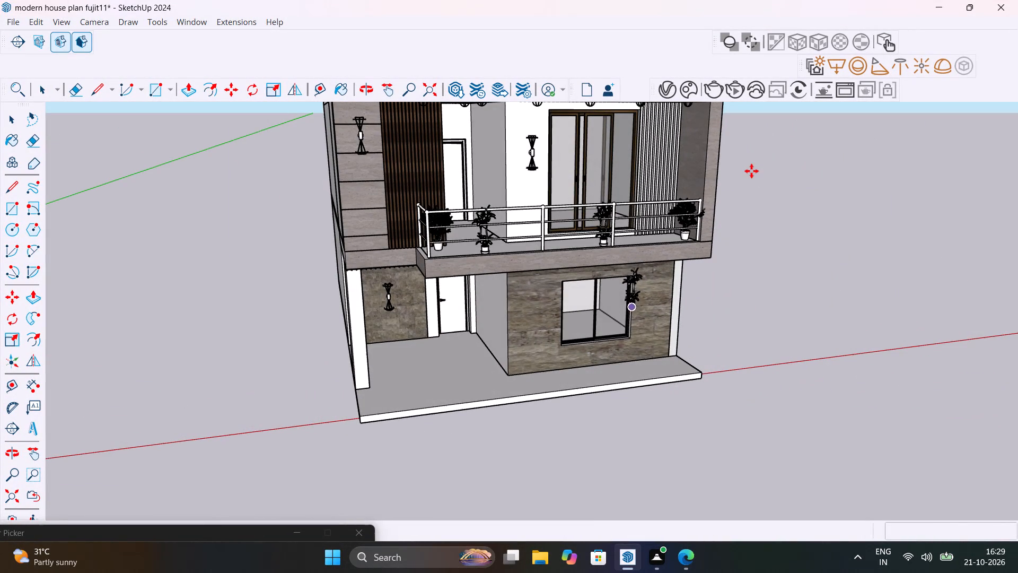
key("space")
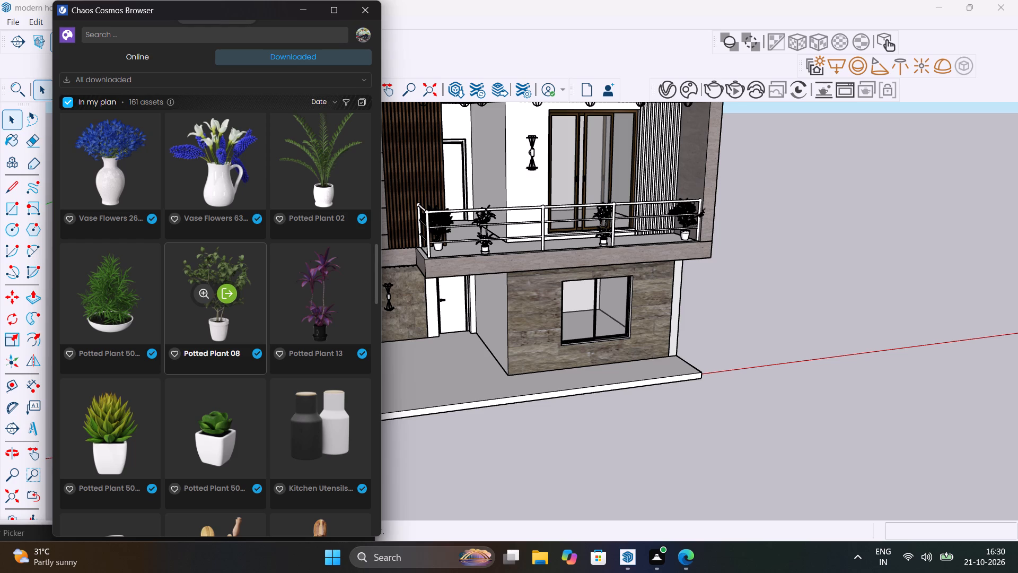
left_click(503, 424)
left_click(370, 13)
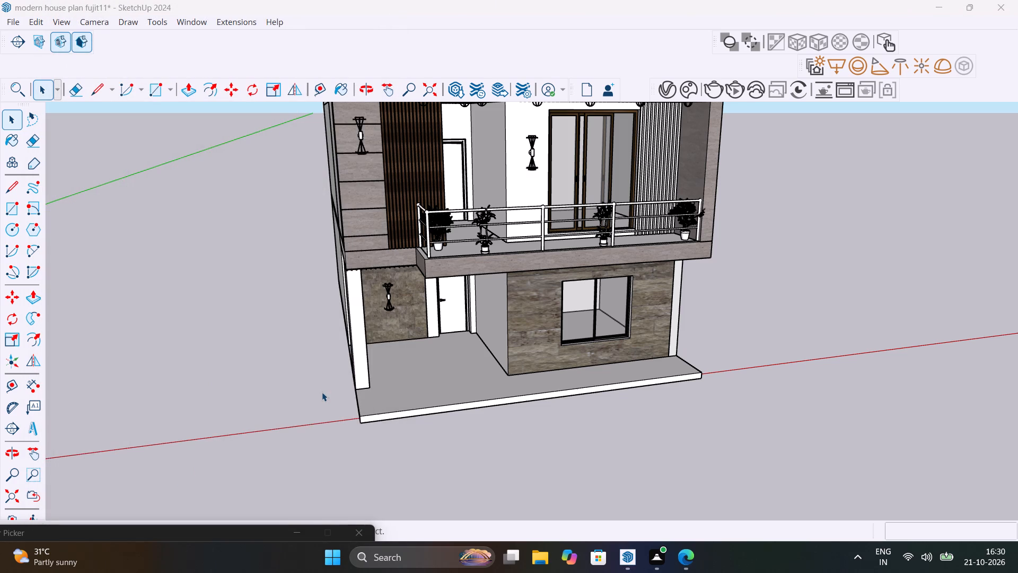
Inside the ground slab group, Push/Pull the side face next to the porch column outward 5', and exit the group.
scroll(322, 413, "down", 1)
middle_click_drag(340, 409, 455, 386)
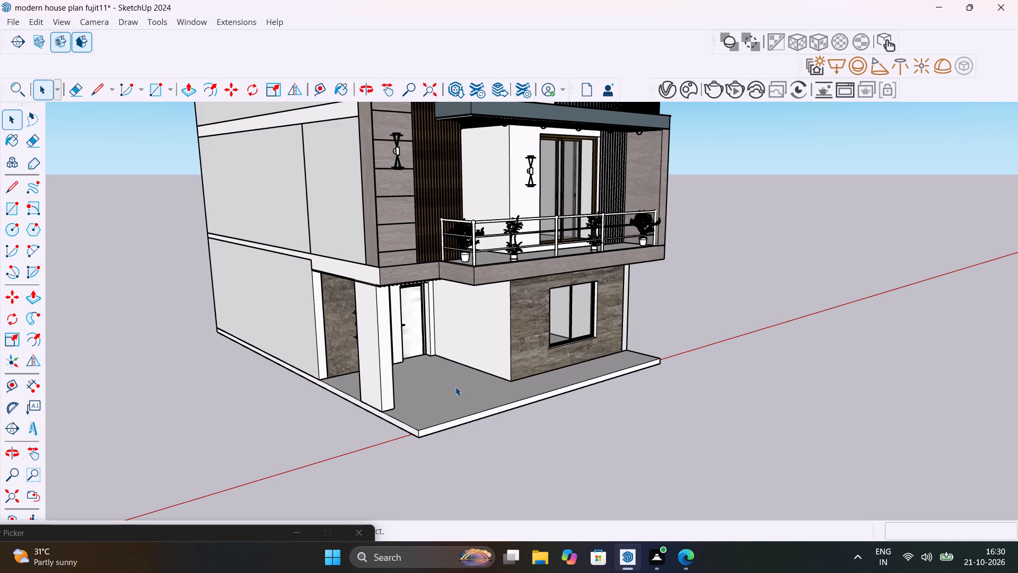
scroll(334, 394, "up", 8)
left_click(339, 390)
double_click(339, 390)
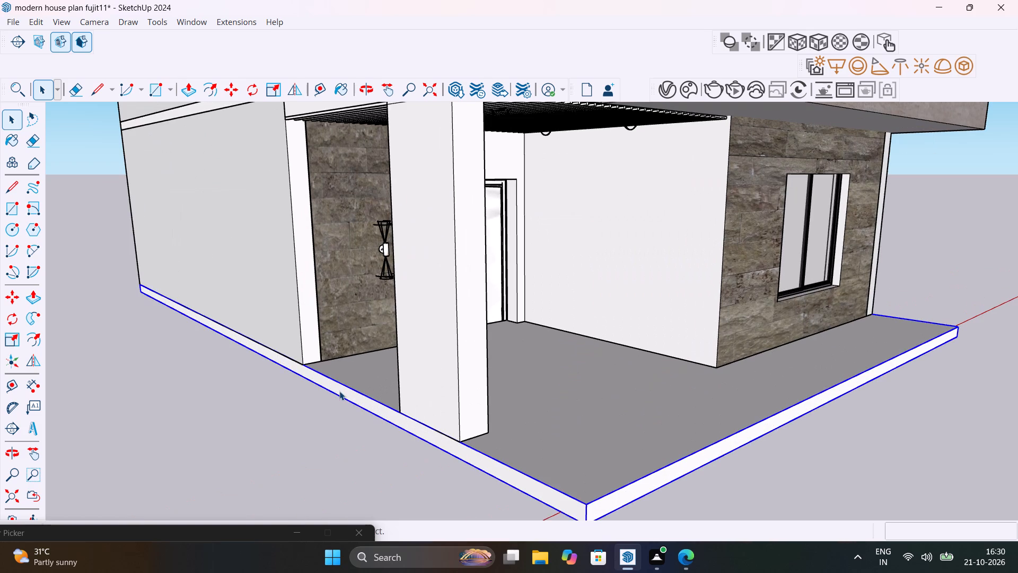
left_click(339, 391)
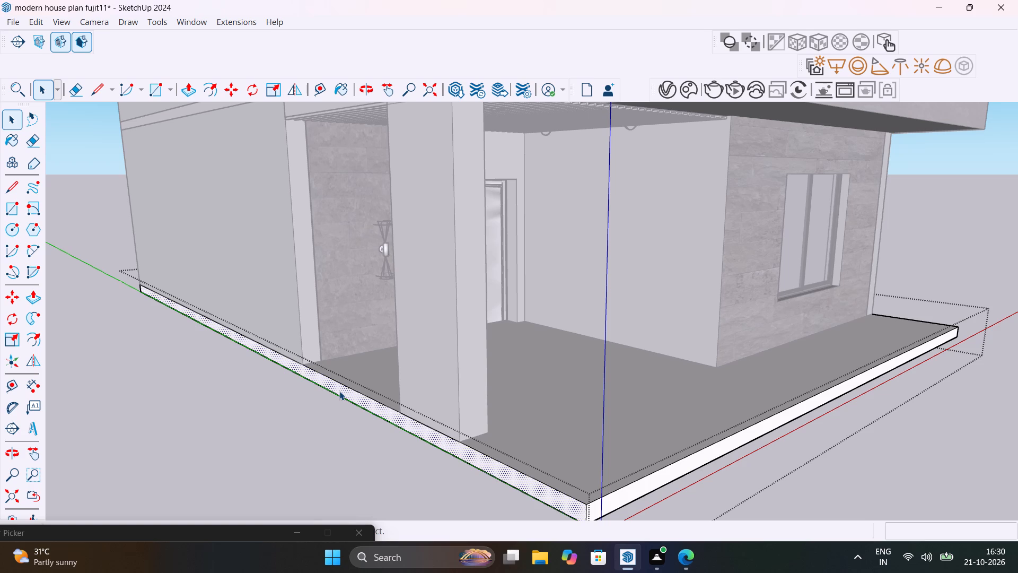
key("p")
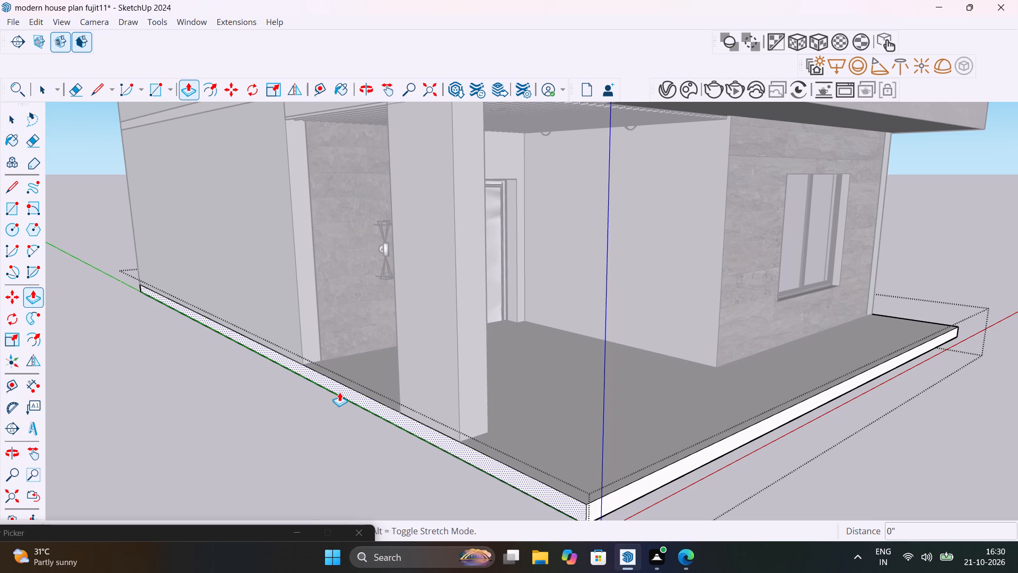
left_click(343, 390)
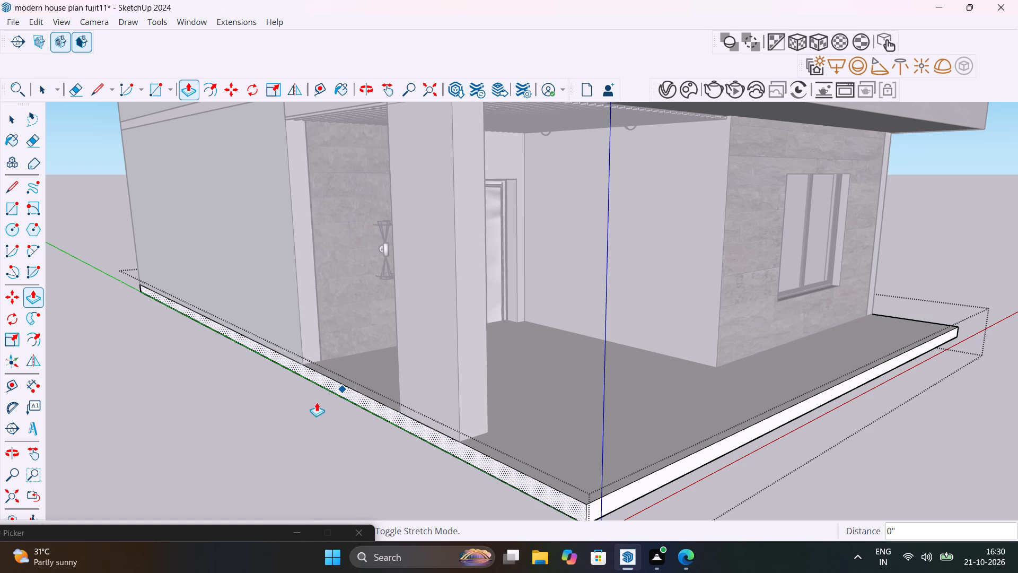
type("5'")
key("Return")
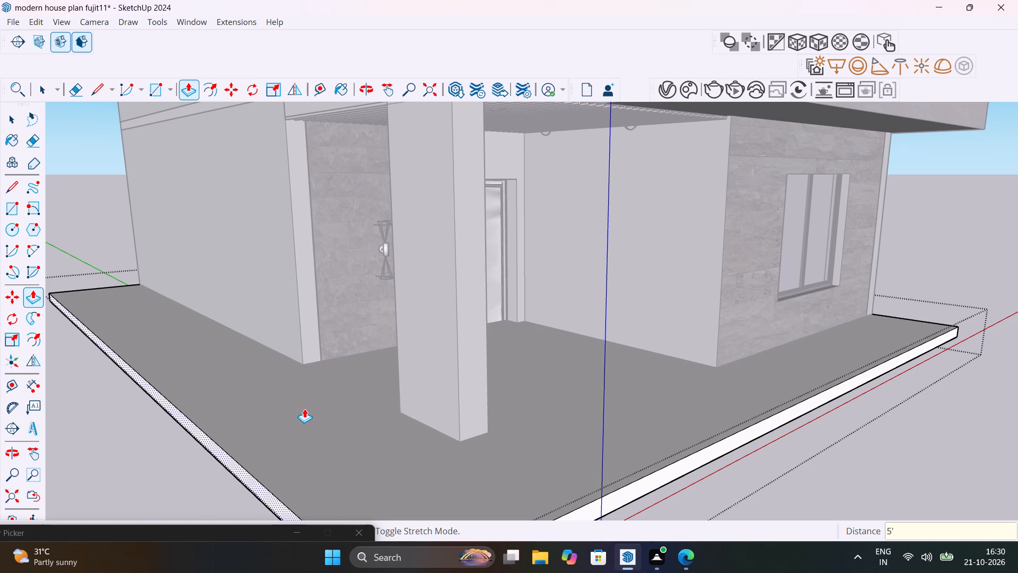
scroll(304, 409, "down", 12)
middle_click_drag(331, 404, 60, 473)
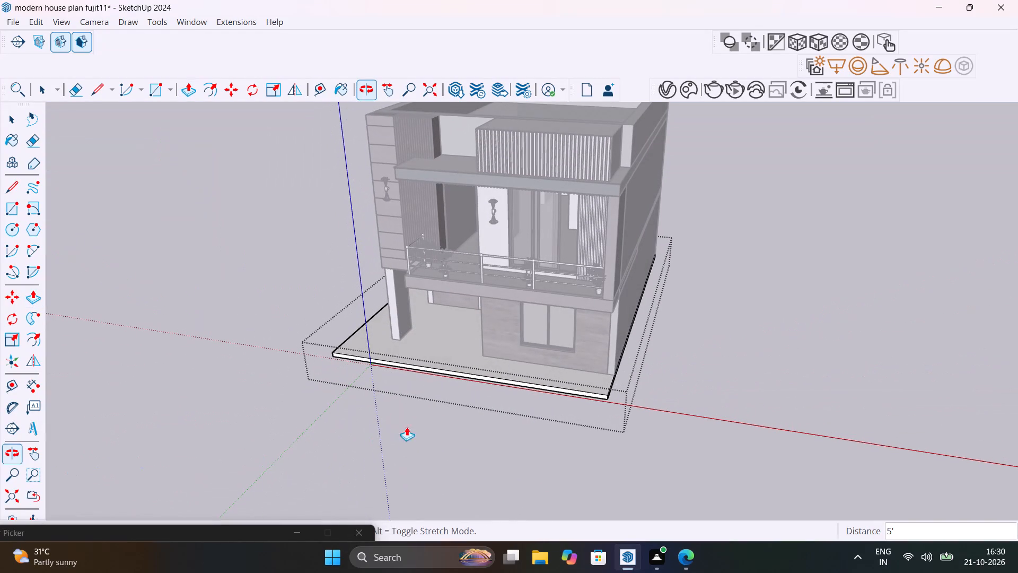
scroll(395, 345, "up", 6)
scroll(644, 267, "up", 5)
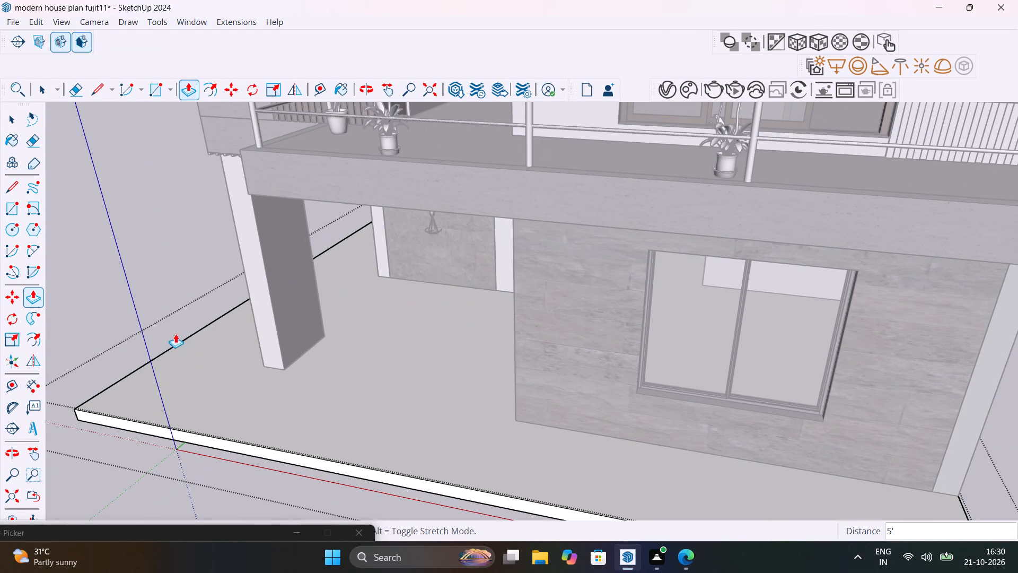
key("space")
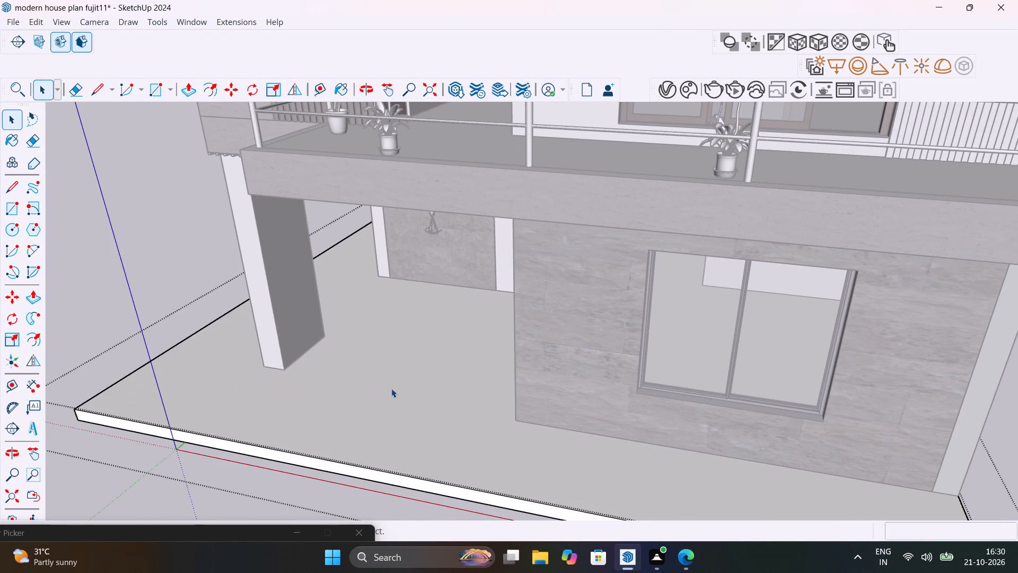
middle_click_drag(391, 388, 78, 316)
left_click(787, 426)
Push/Pull the slab's opposite side face, beside the window wall, outward 5', correct the distance to 2', and exit the group.
scroll(528, 457, "up", 3)
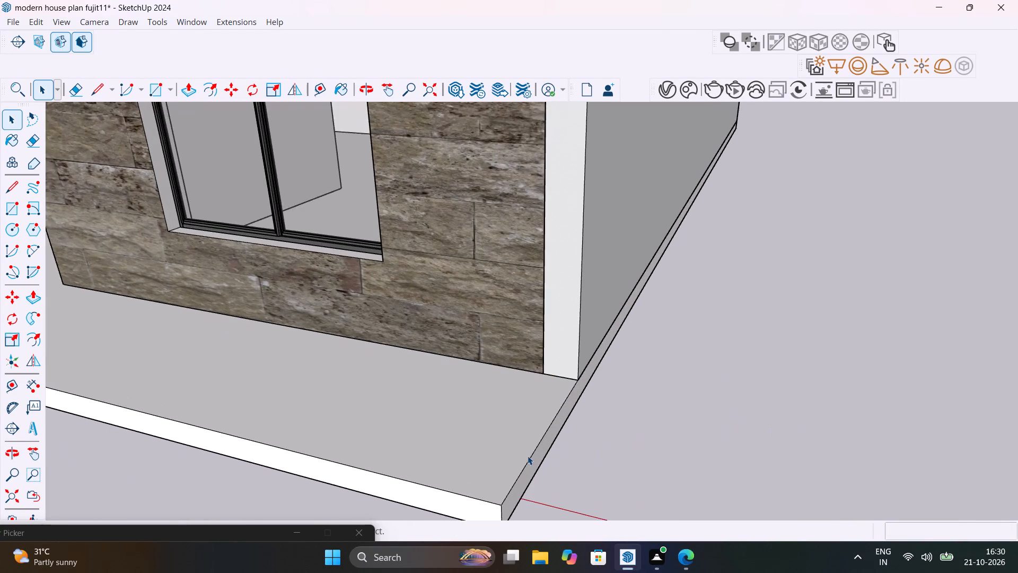
scroll(528, 456, "up", 4)
left_click(541, 468)
double_click(540, 464)
left_click(540, 464)
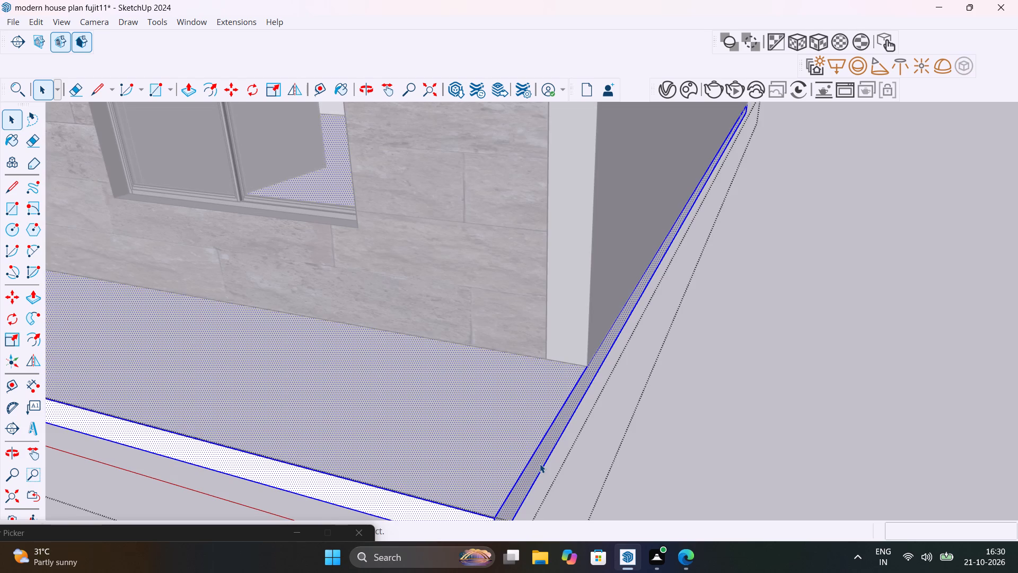
triple_click(540, 464)
left_click(540, 460)
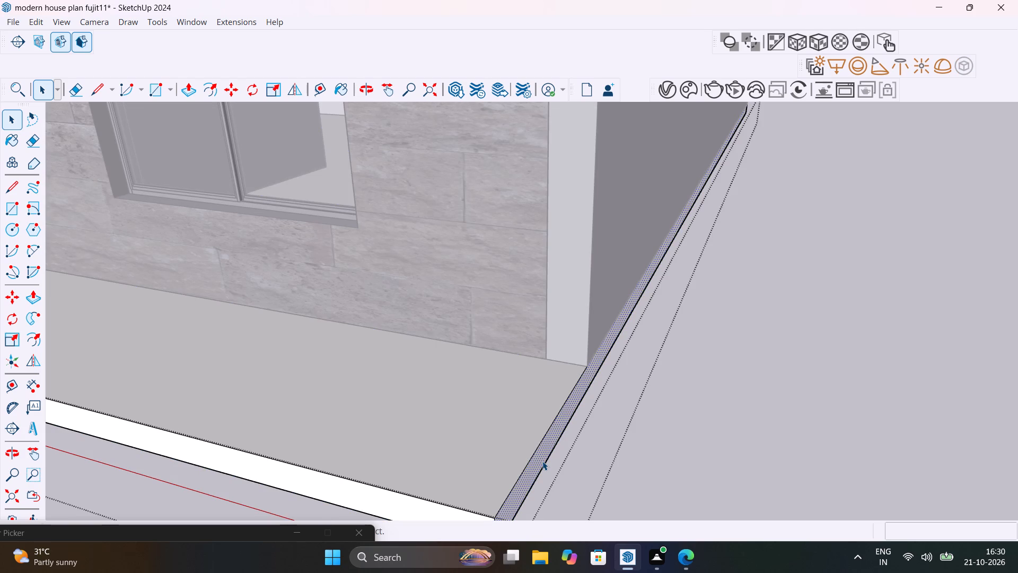
key("p")
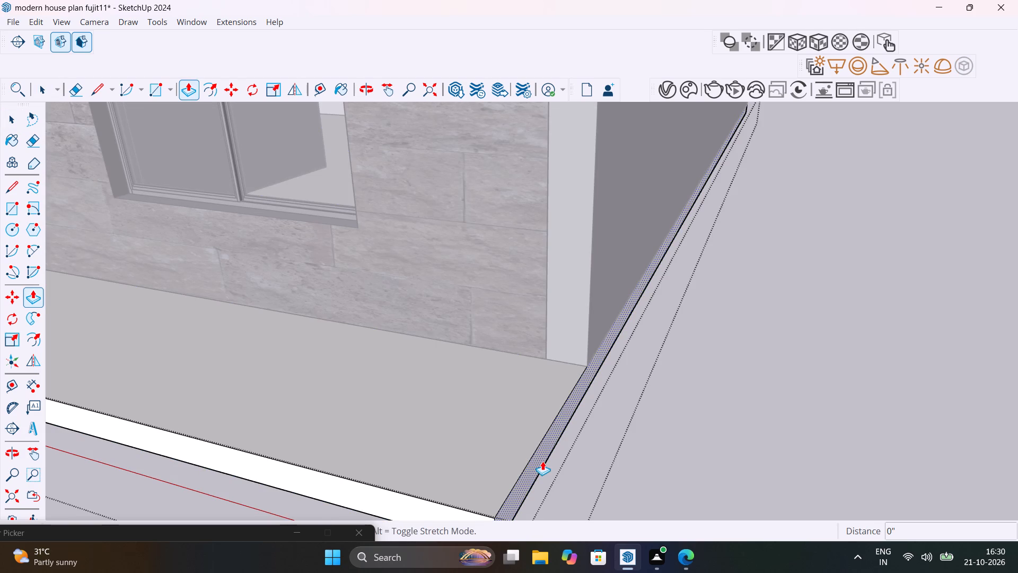
left_click(542, 460)
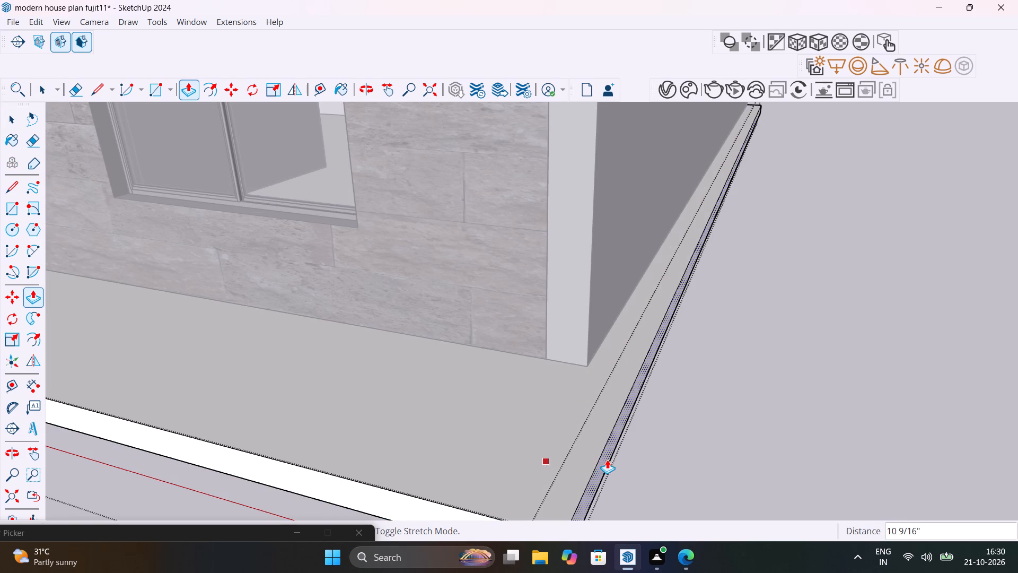
key("5")
key("apostrophe")
key("Return")
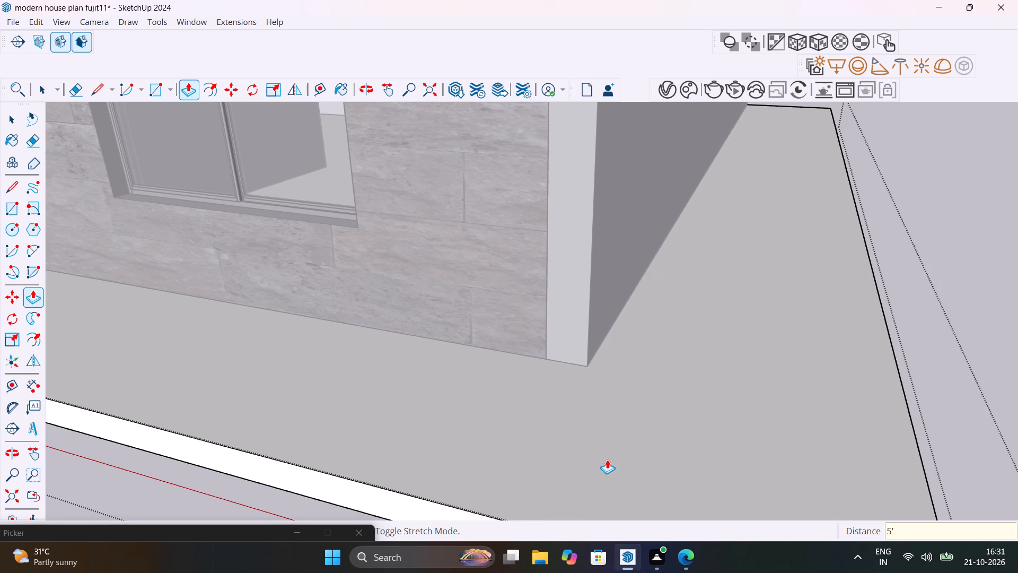
type("2'")
key("Return")
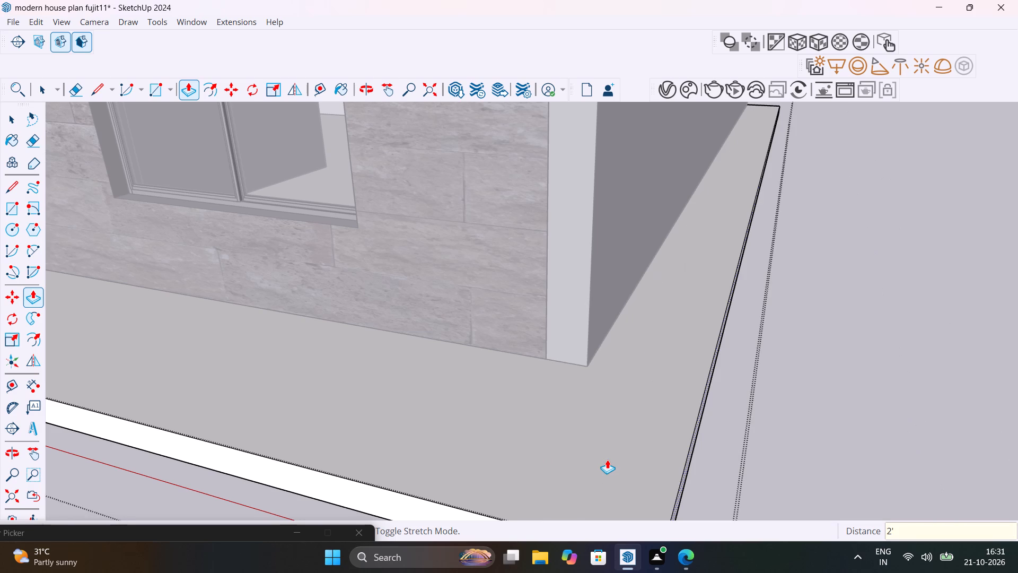
key("space")
scroll(518, 425, "down", 12)
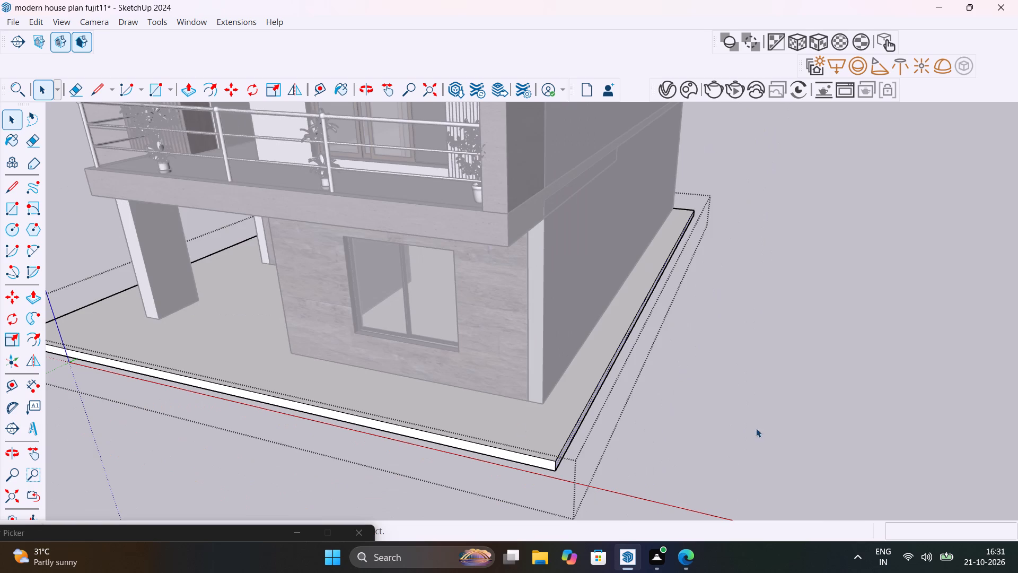
left_click(819, 414)
Add a Tape Measure guide 4" inside the slab's outer side edge on the porch column side.
middle_click_drag(439, 380, 677, 323)
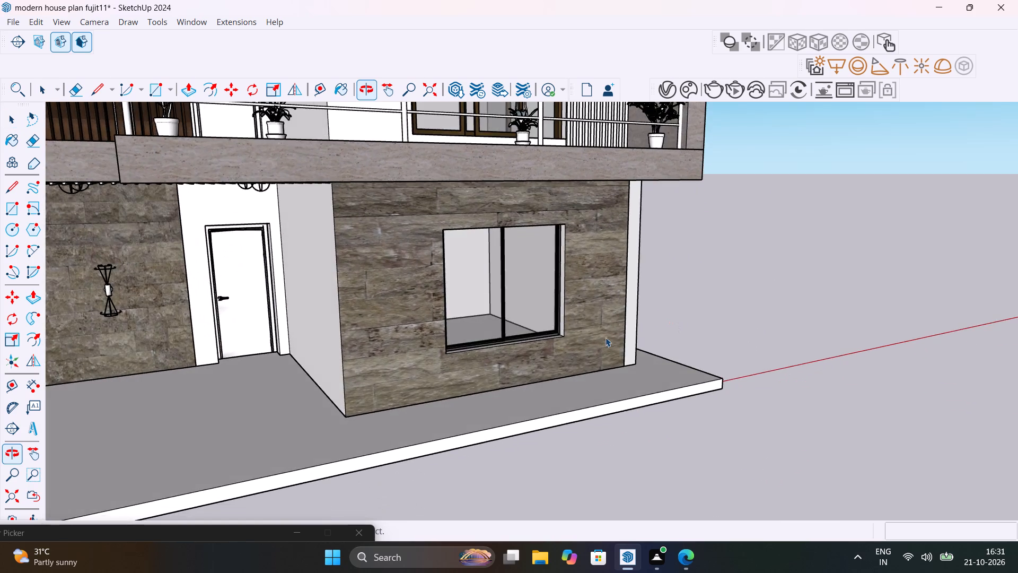
scroll(605, 337, "down", 10)
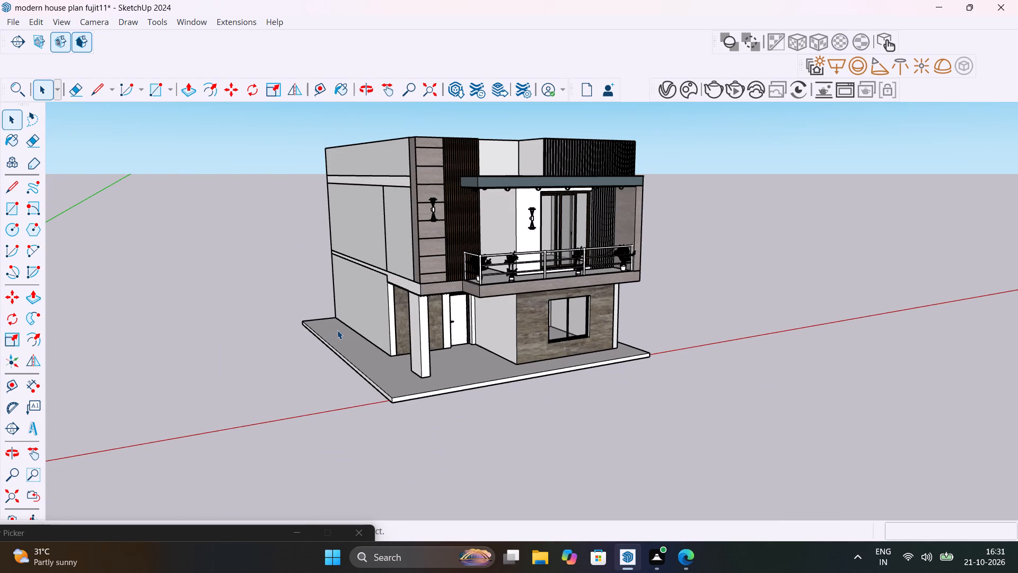
scroll(337, 330, "down", 3)
middle_click_drag(353, 345, 529, 387)
middle_click_drag(320, 341, 406, 372)
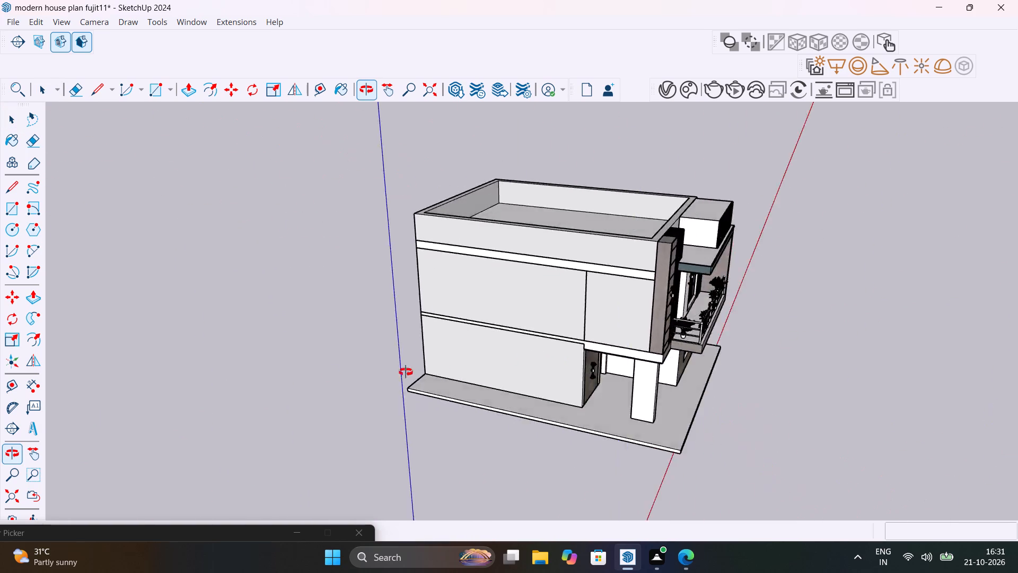
middle_click_drag(406, 372, 208, 381)
scroll(449, 335, "up", 10)
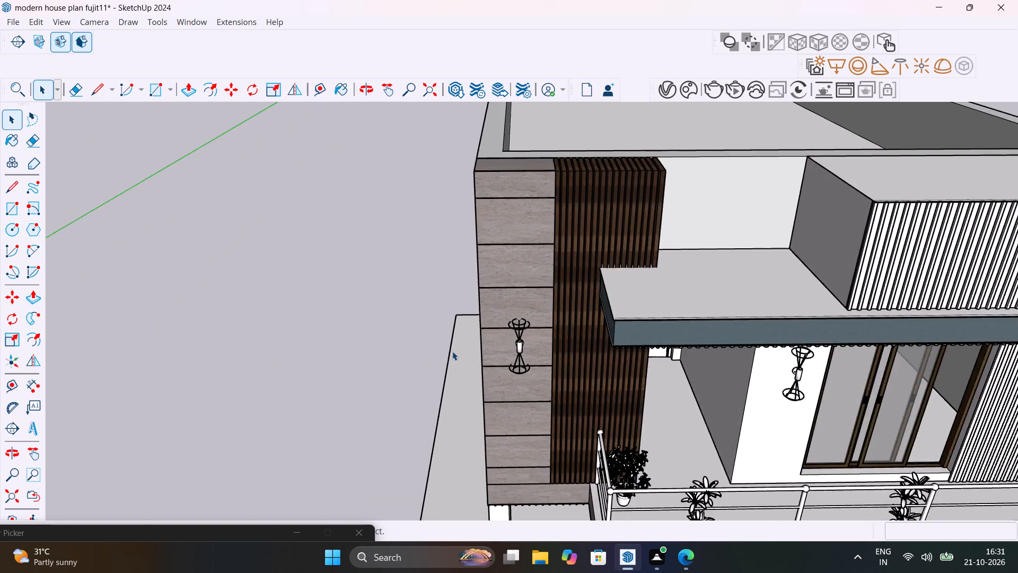
scroll(452, 351, "up", 8)
key("t")
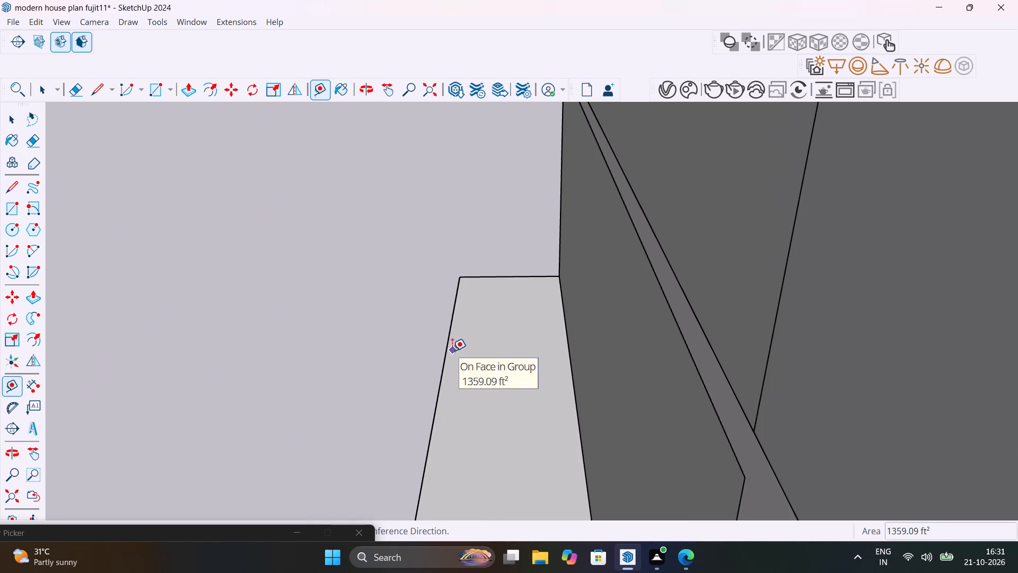
left_click(452, 342)
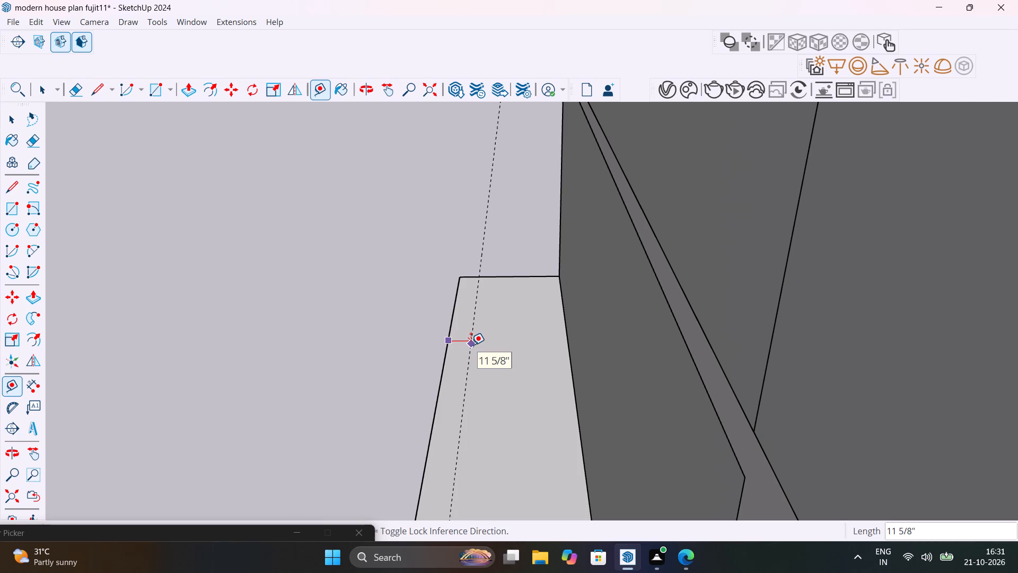
type("4\"")
key("Return")
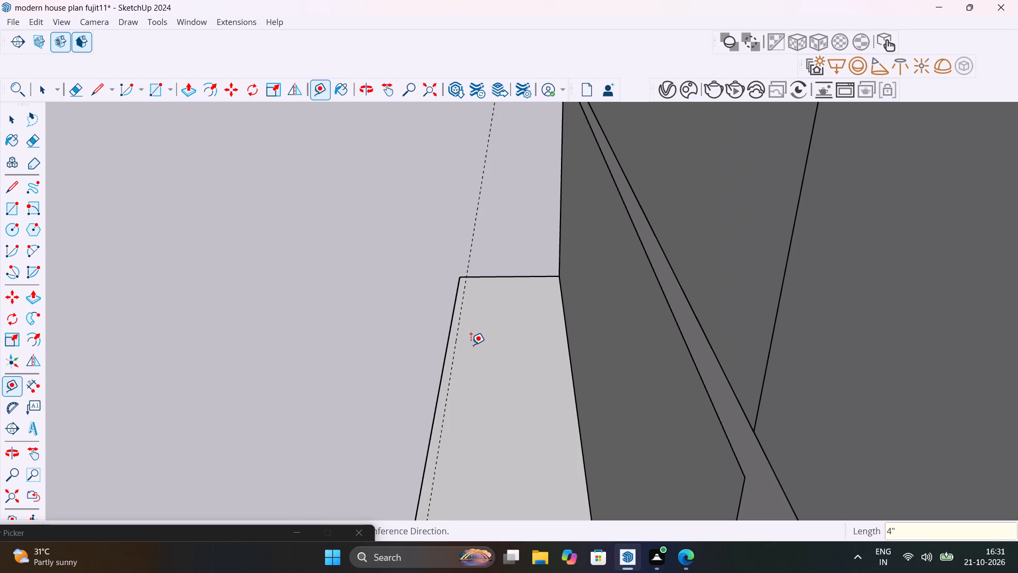
Add a second guide 4" inside the slab's rear edge, next to the house's back corner.
left_click(499, 277)
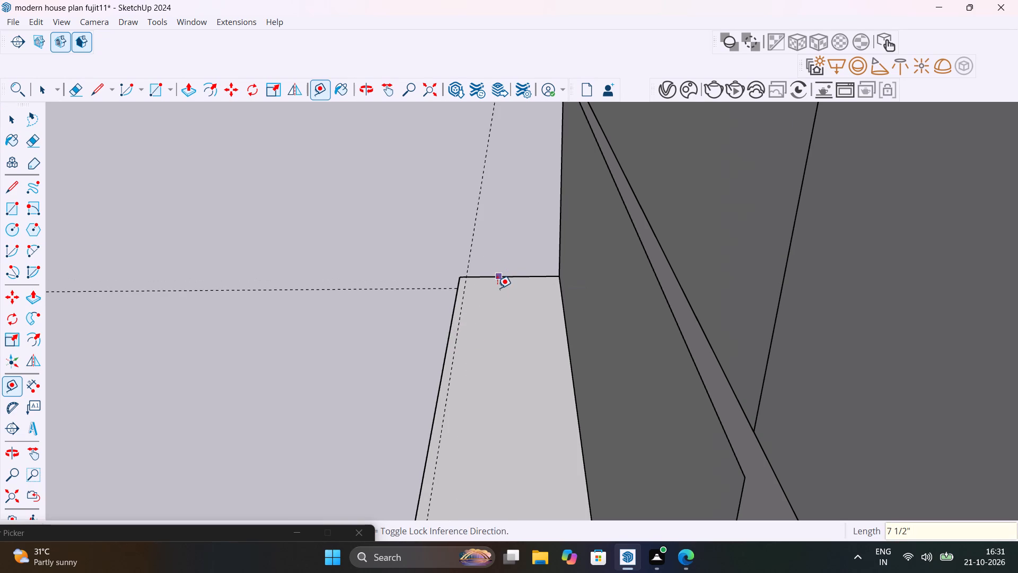
type("4\"")
key("Return")
scroll(520, 294, "down", 11)
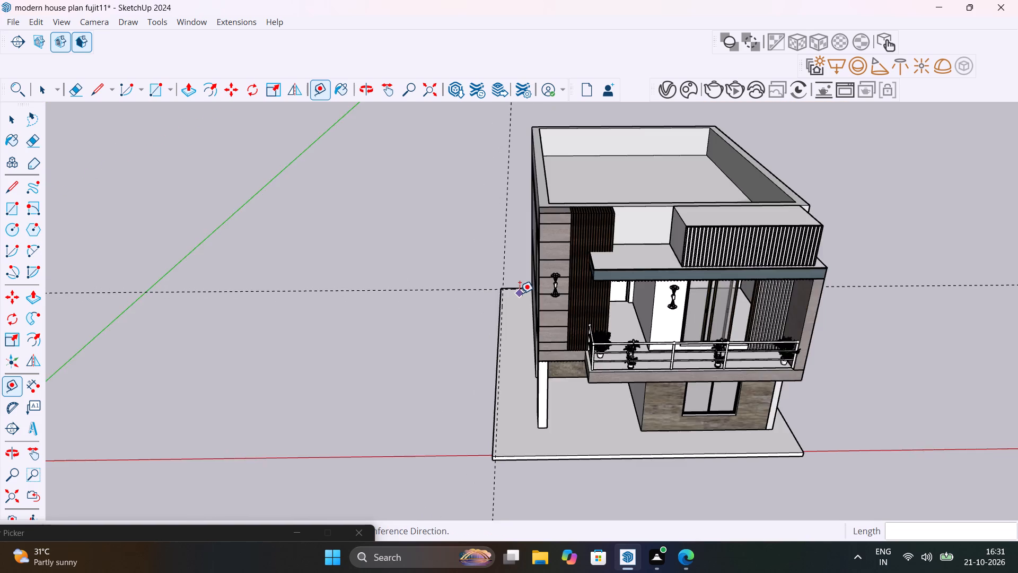
Undo the two Tape Measure guides placed inside the ground slab's outer side edge and rear edge.
scroll(520, 293, "down", 5)
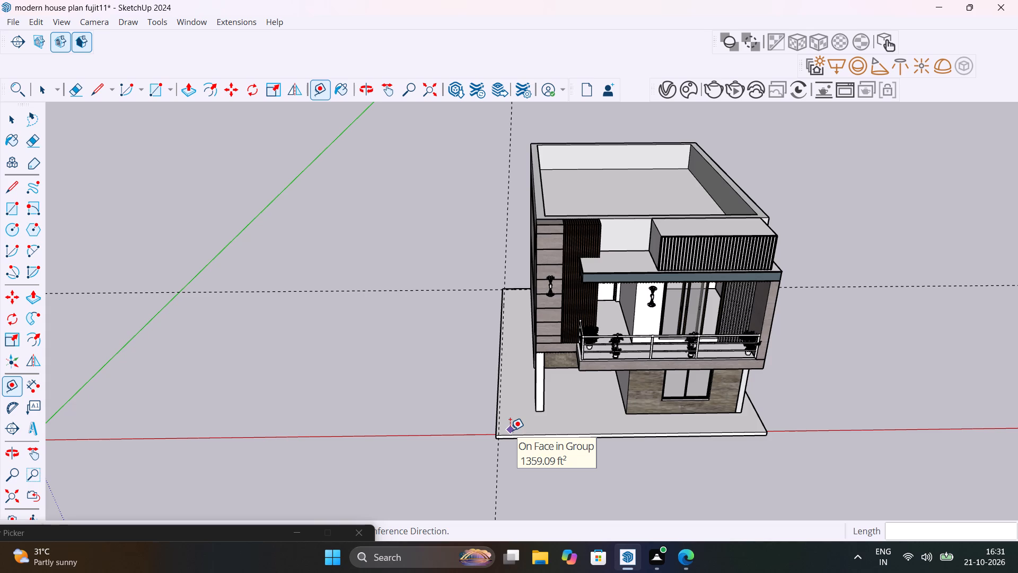
scroll(493, 419, "up", 9)
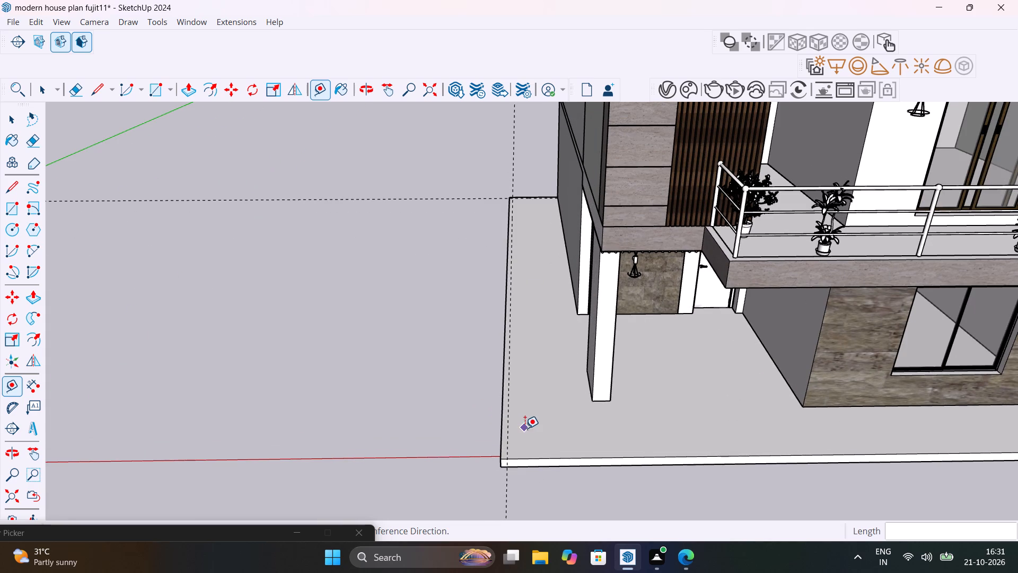
key("ctrl+z")
key("ctrl+z")
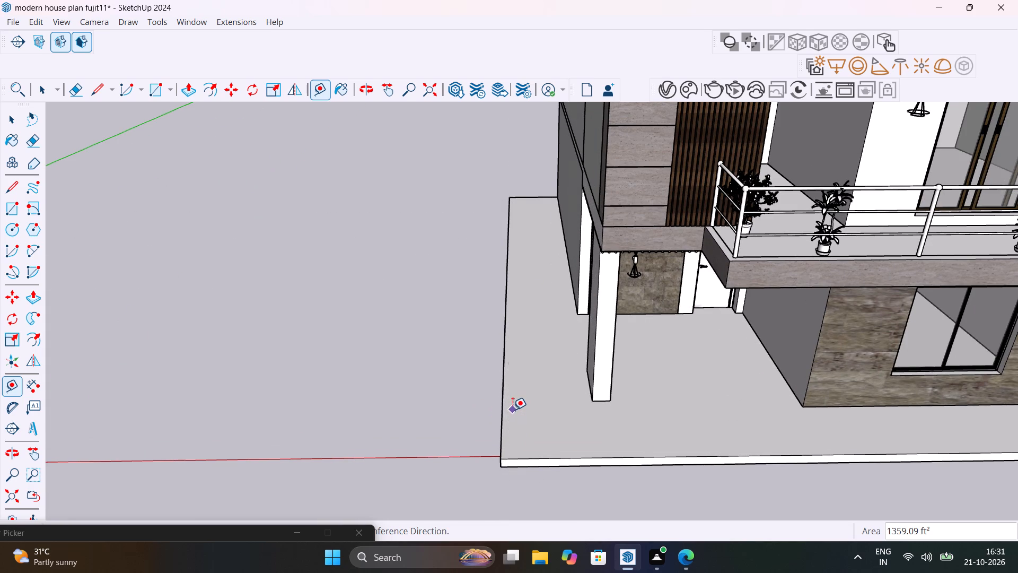
Add a Tape Measure guide 1' inside the slab's outer side edge on the porch column side.
left_click(505, 351)
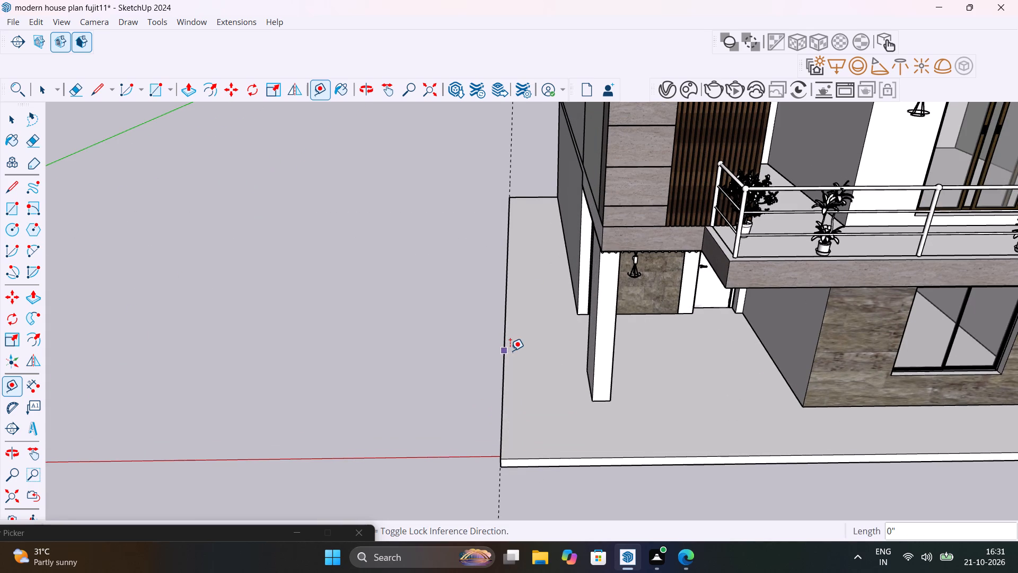
type("1'")
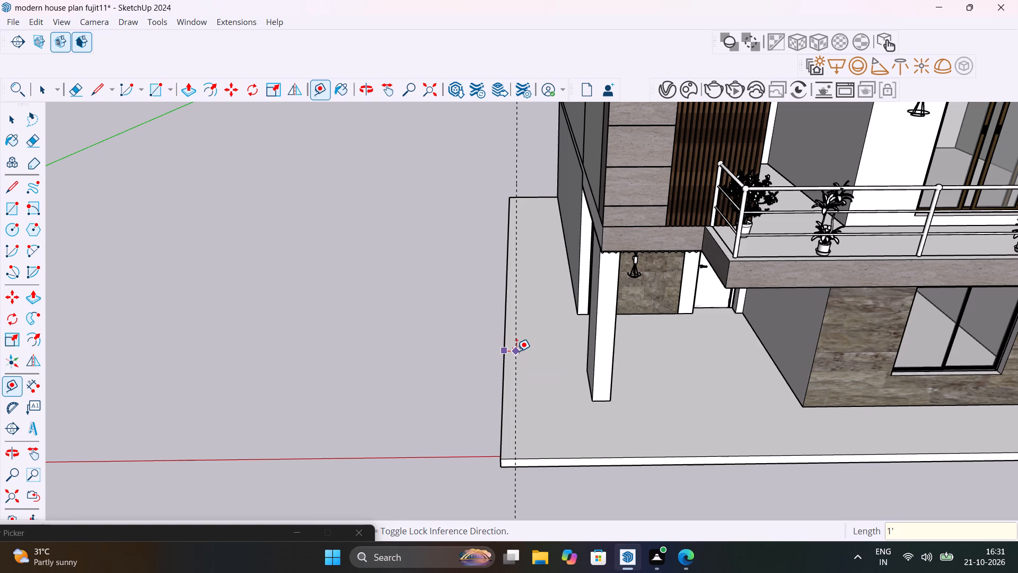
key("Return")
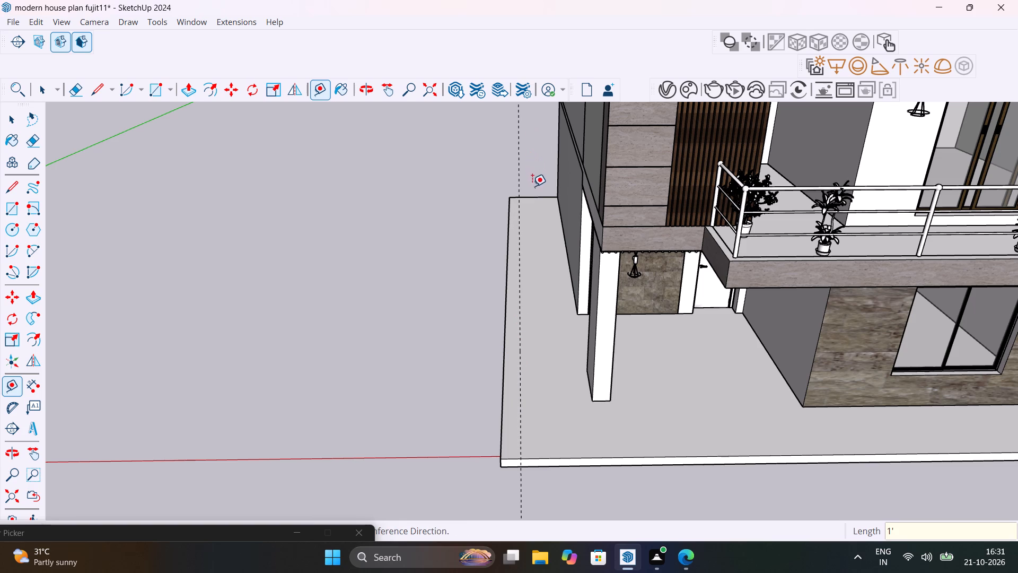
Add a guide inside the slab's rear edge by the house's back corner, correcting its offset from 1" to 1'.
left_click(535, 197)
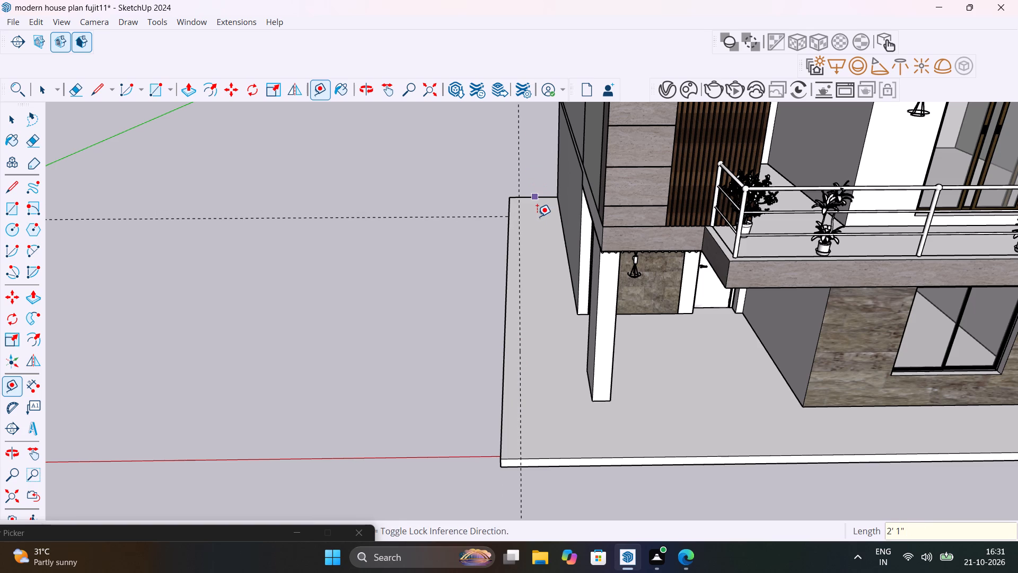
type("1\"")
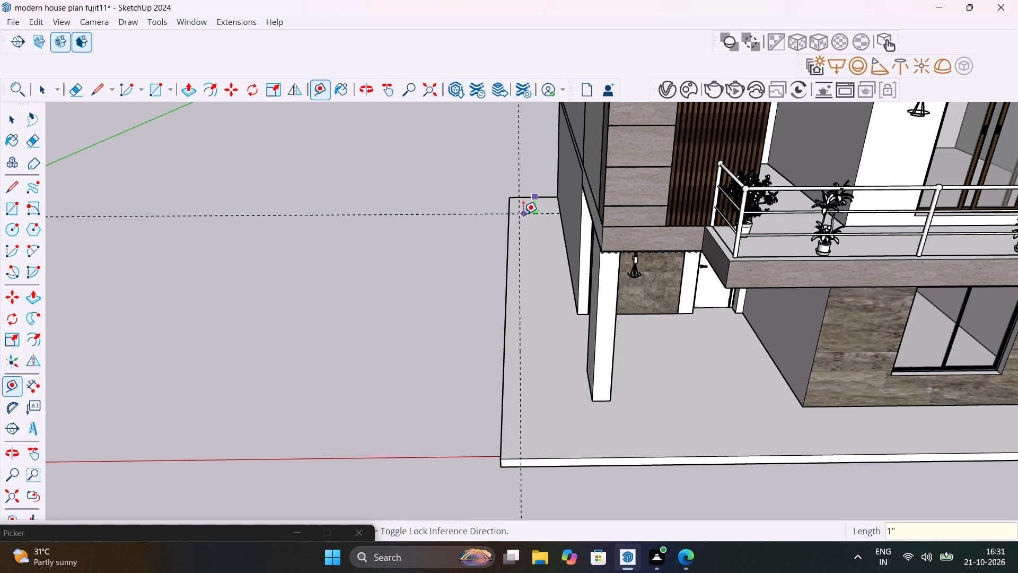
key("Return")
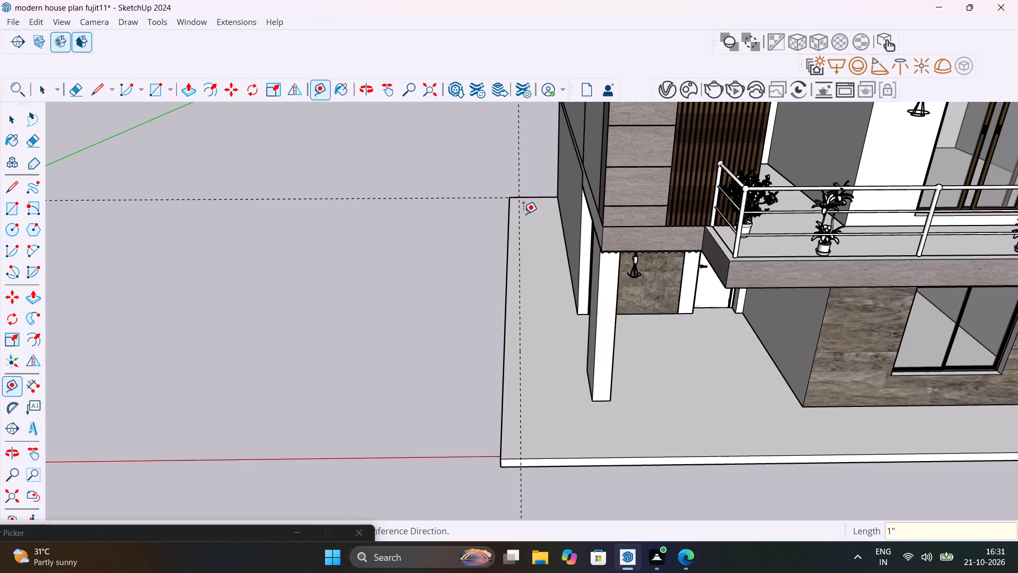
key("BackSpace")
key("BackSpace")
type("1'")
key("Return")
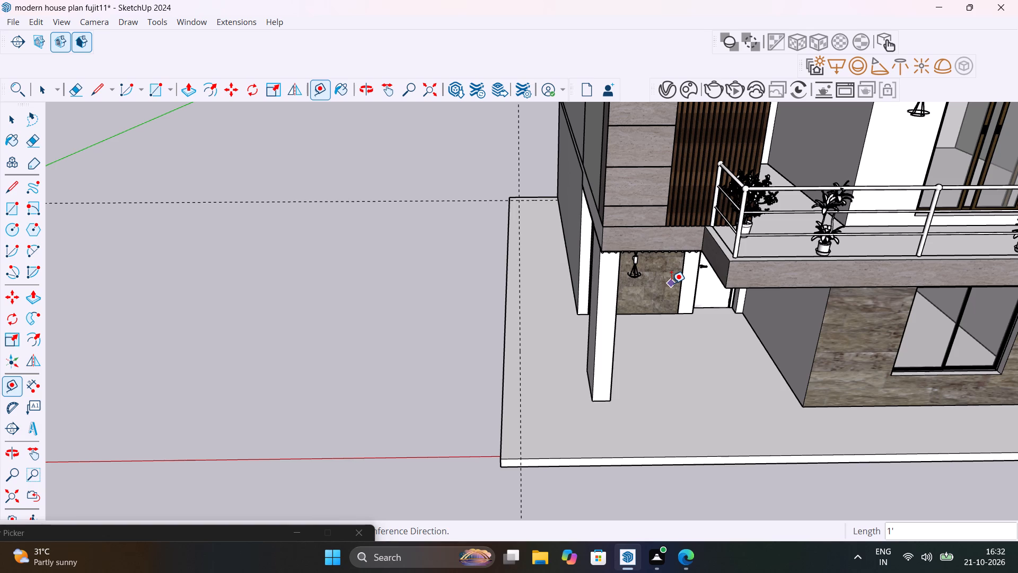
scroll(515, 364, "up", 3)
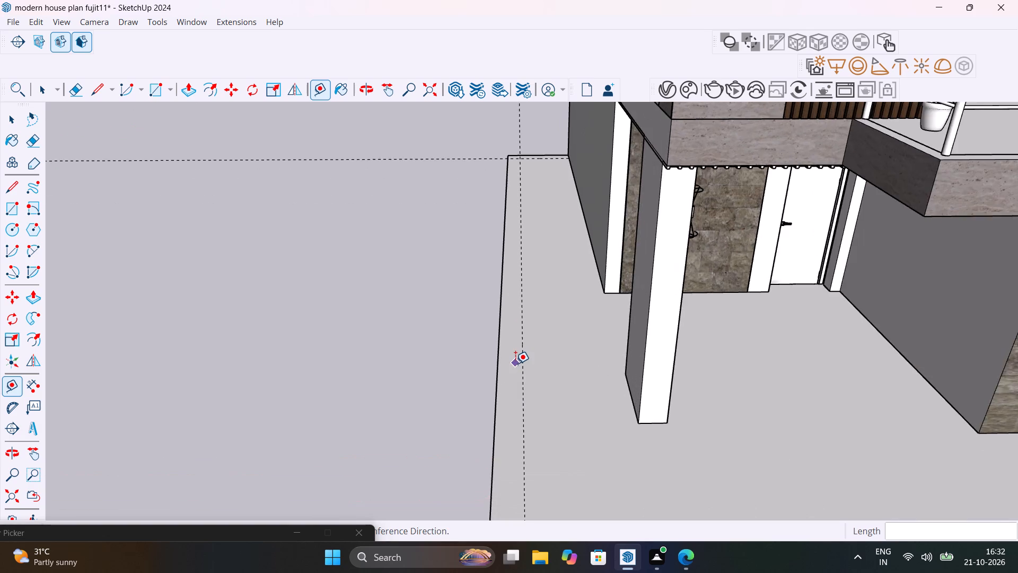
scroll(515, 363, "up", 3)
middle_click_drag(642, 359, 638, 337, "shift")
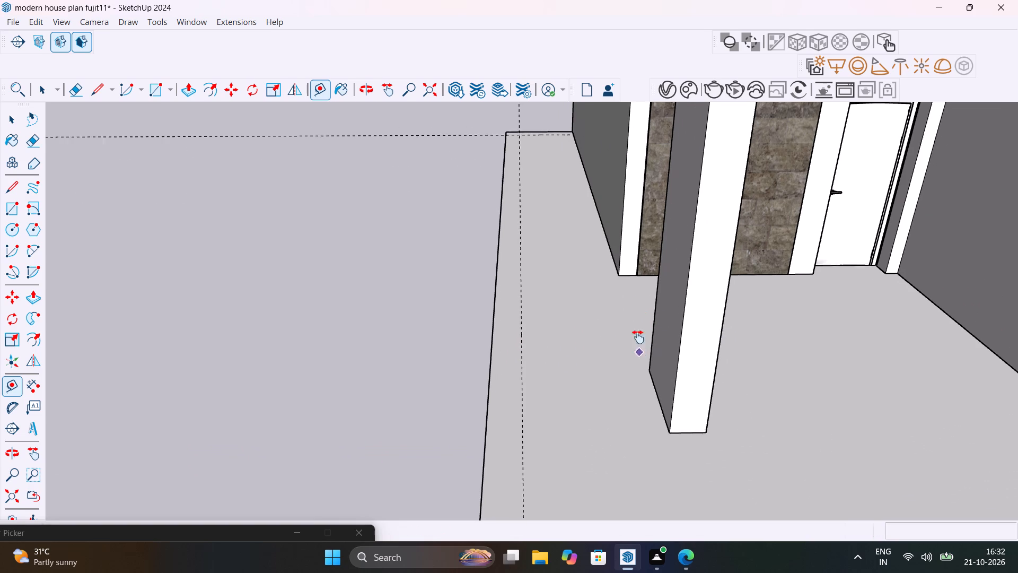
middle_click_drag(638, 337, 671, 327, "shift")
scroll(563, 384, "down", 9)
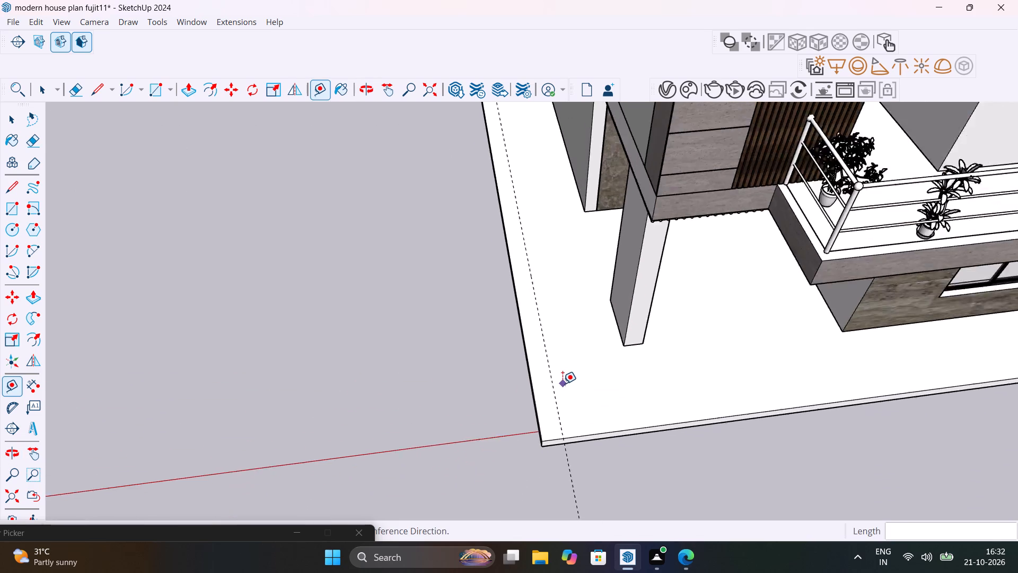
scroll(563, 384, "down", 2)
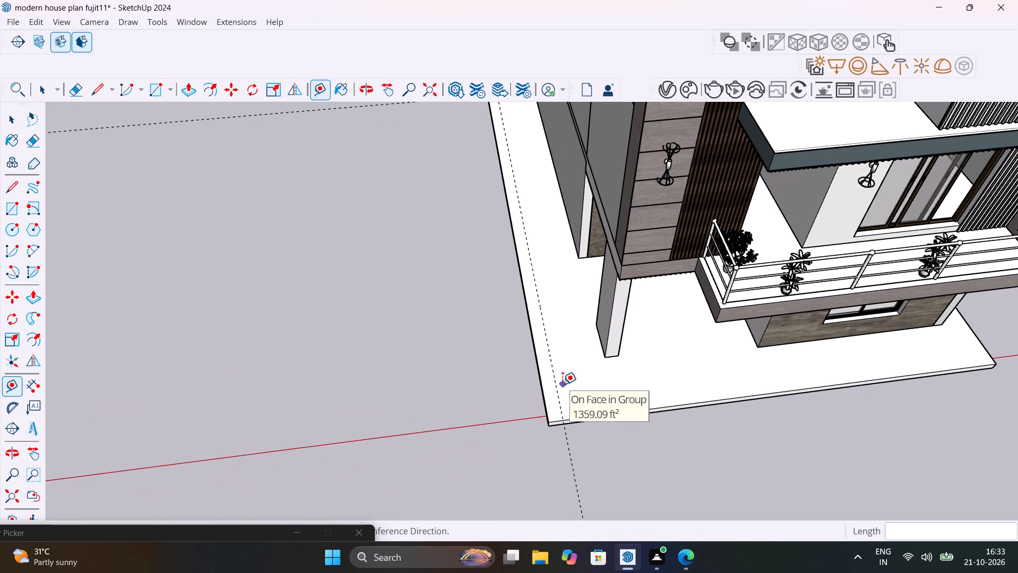
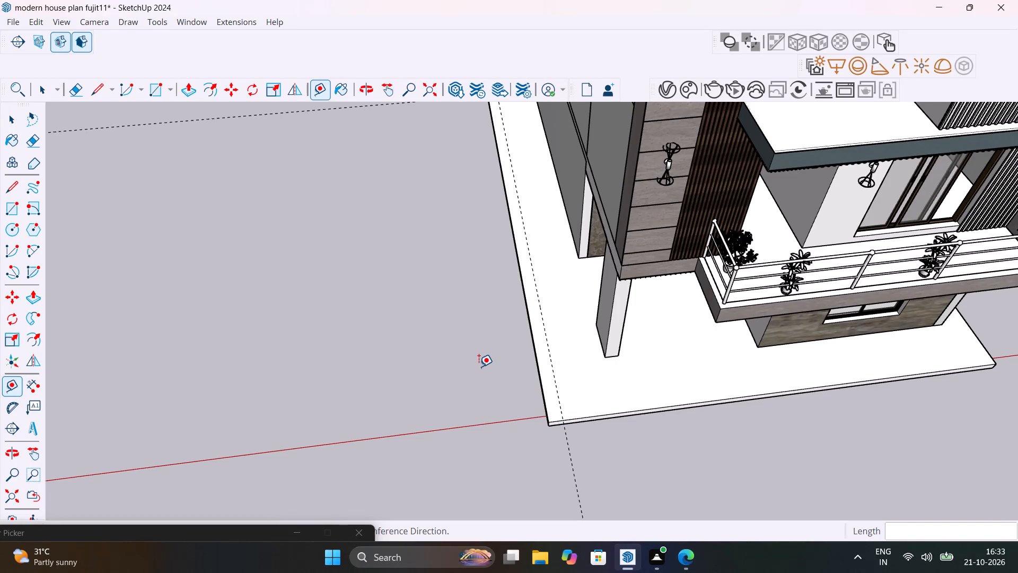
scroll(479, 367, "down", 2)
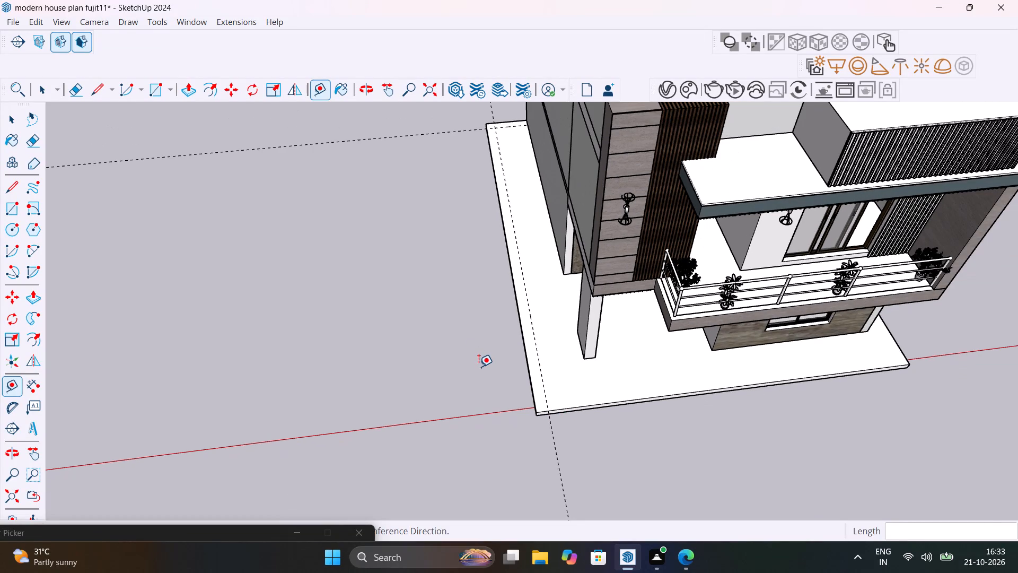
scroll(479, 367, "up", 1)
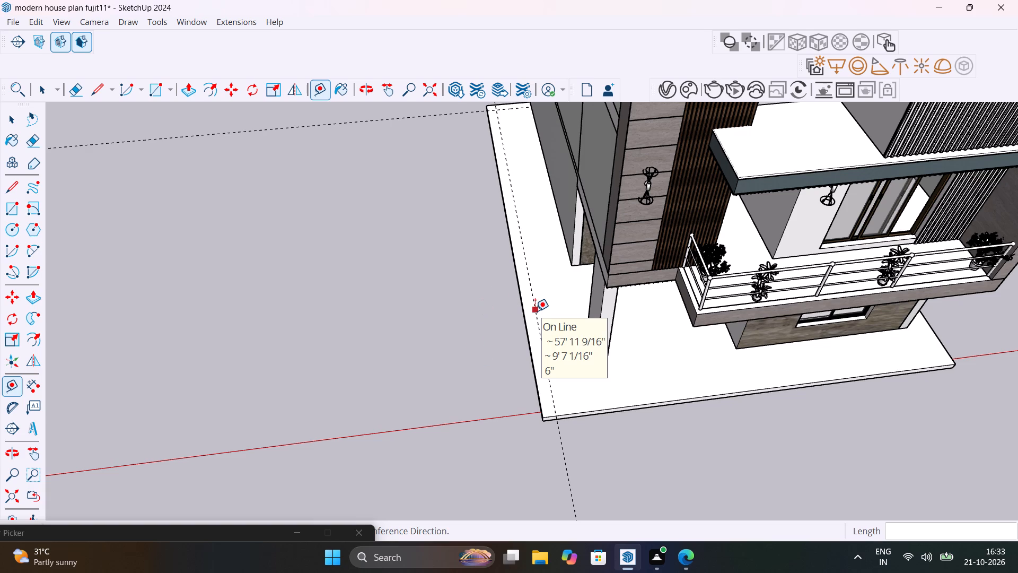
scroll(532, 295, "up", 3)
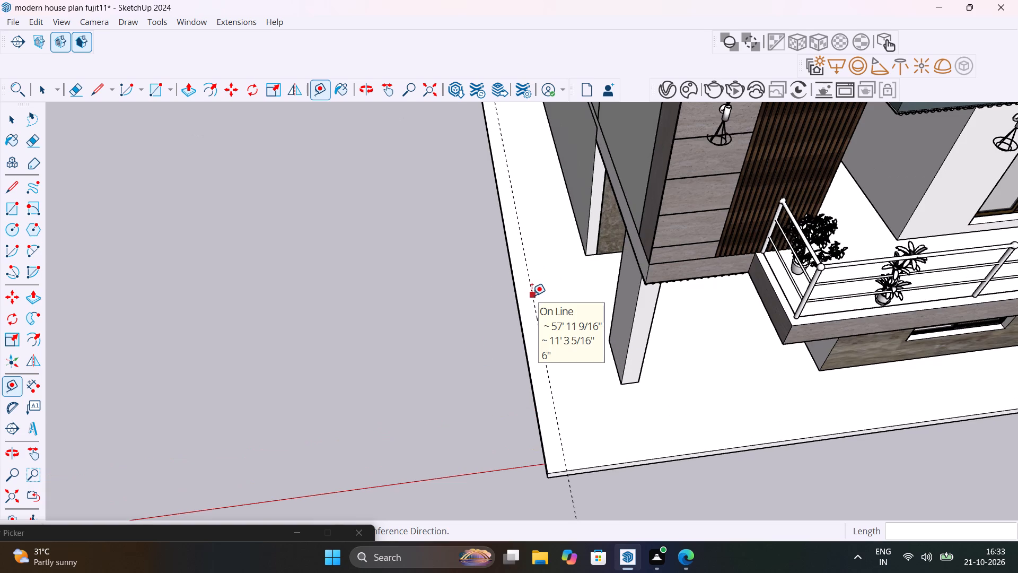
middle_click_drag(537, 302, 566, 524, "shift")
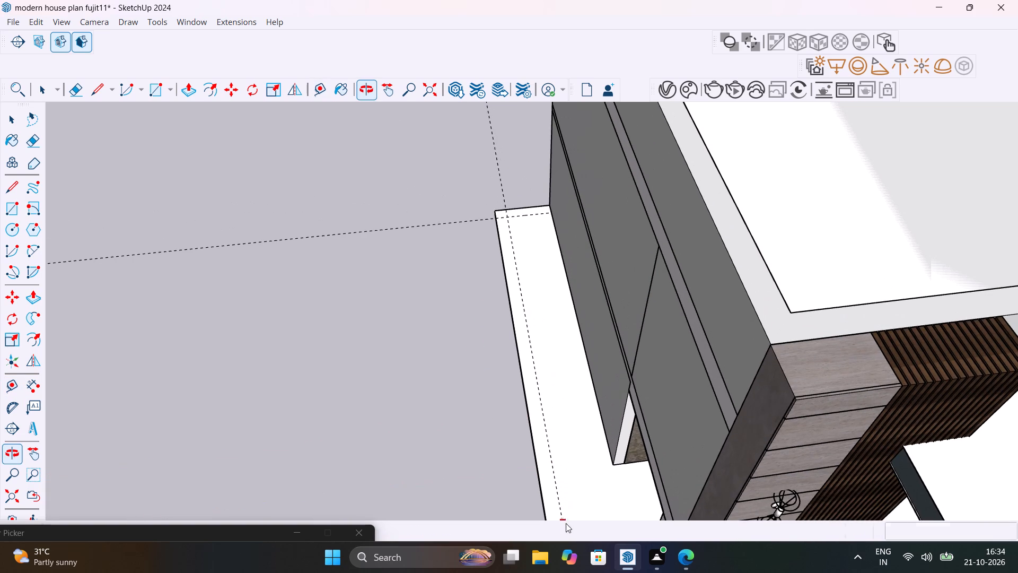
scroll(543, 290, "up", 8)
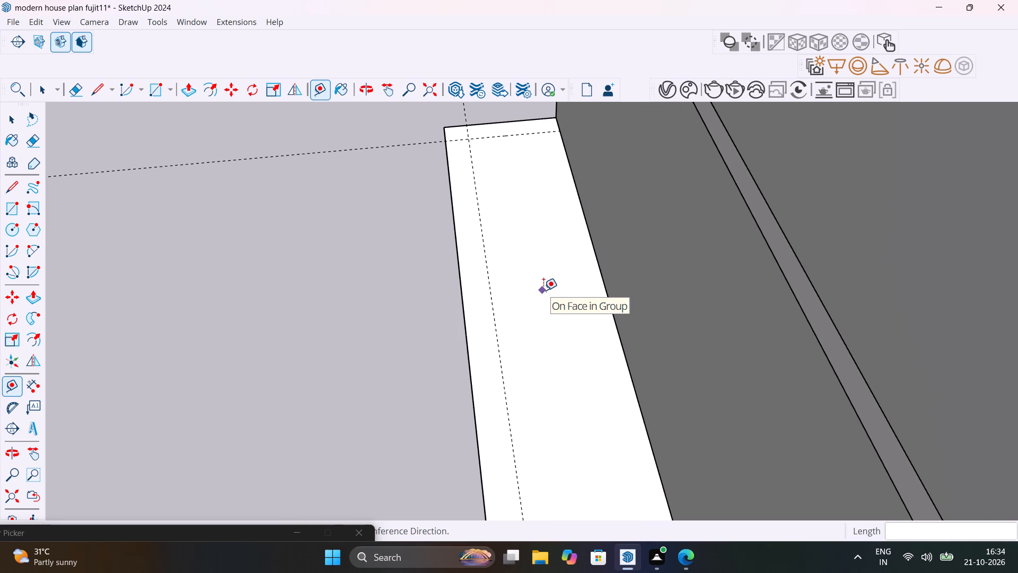
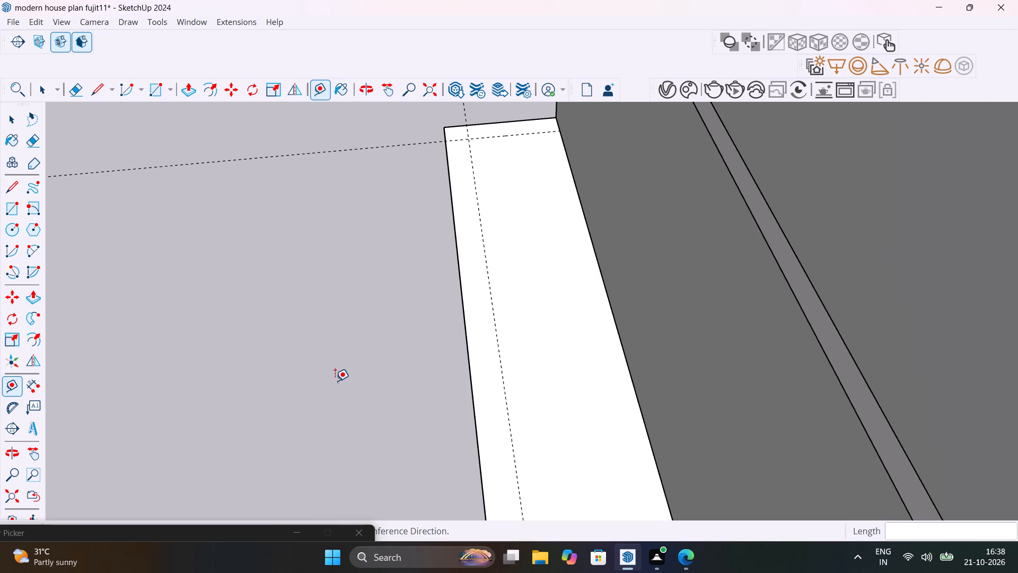
Replace the guide along the slab's long porch-side edge with one offset 9" inside that edge.
scroll(368, 355, "down", 20)
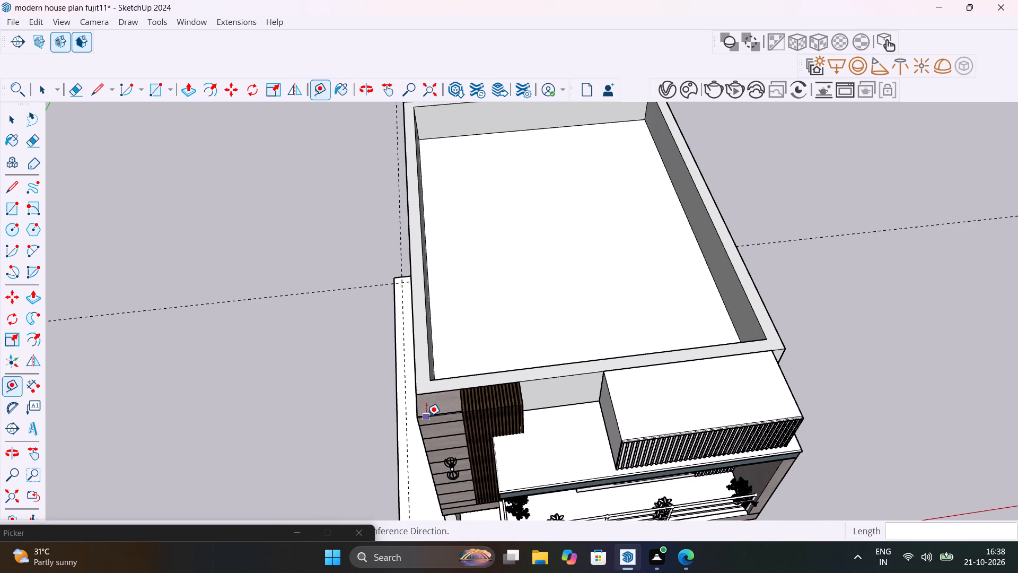
middle_click_drag(393, 427, 485, 297, "shift")
scroll(527, 457, "up", 5)
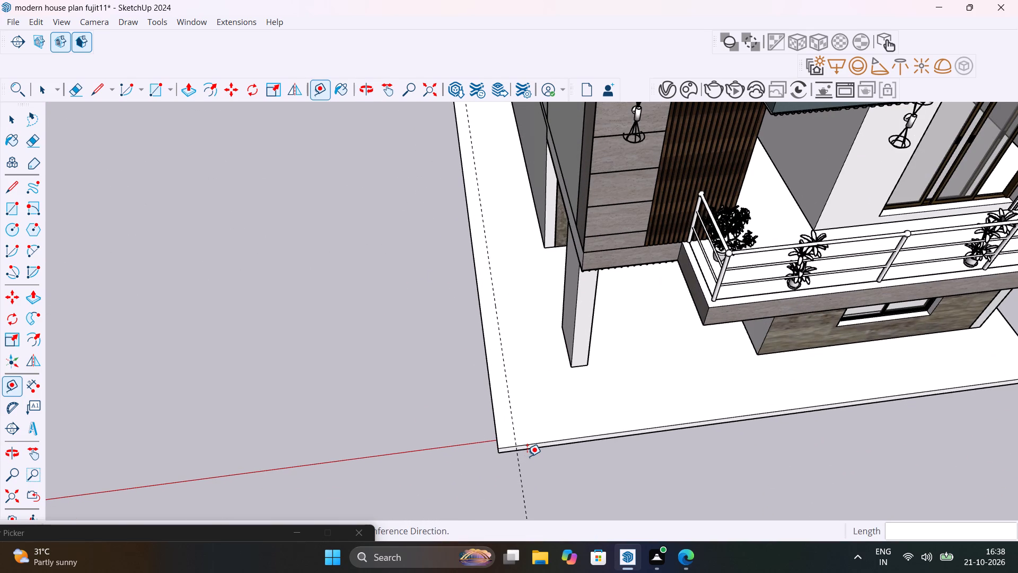
middle_click_drag(704, 425, 915, 298)
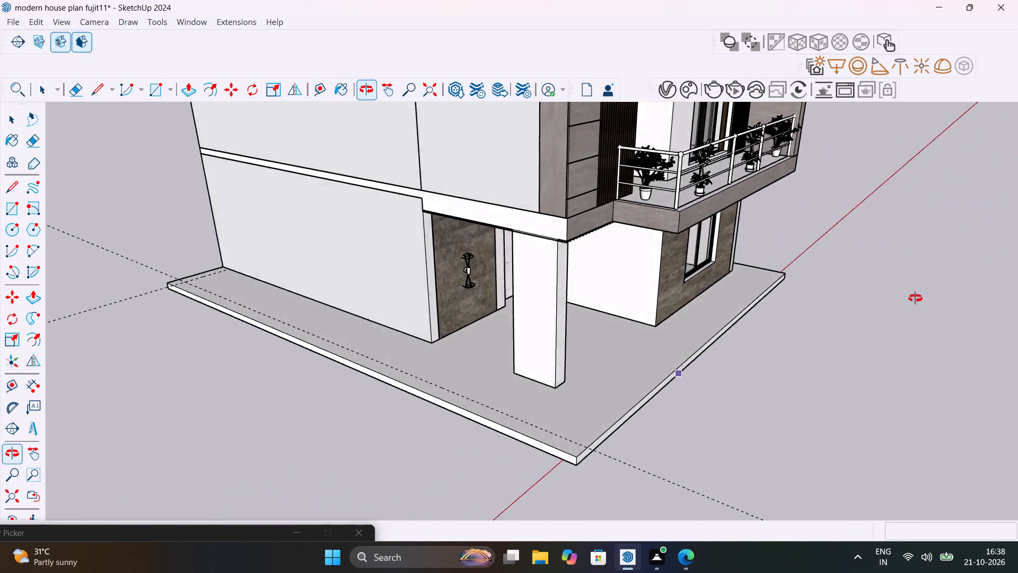
middle_click_drag(915, 298, 696, 294)
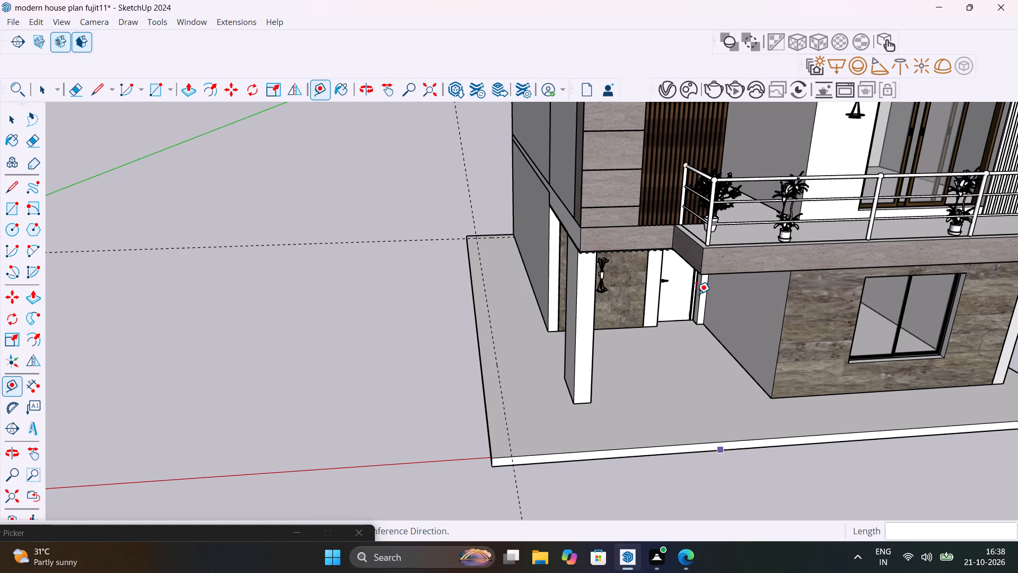
scroll(618, 448, "up", 4)
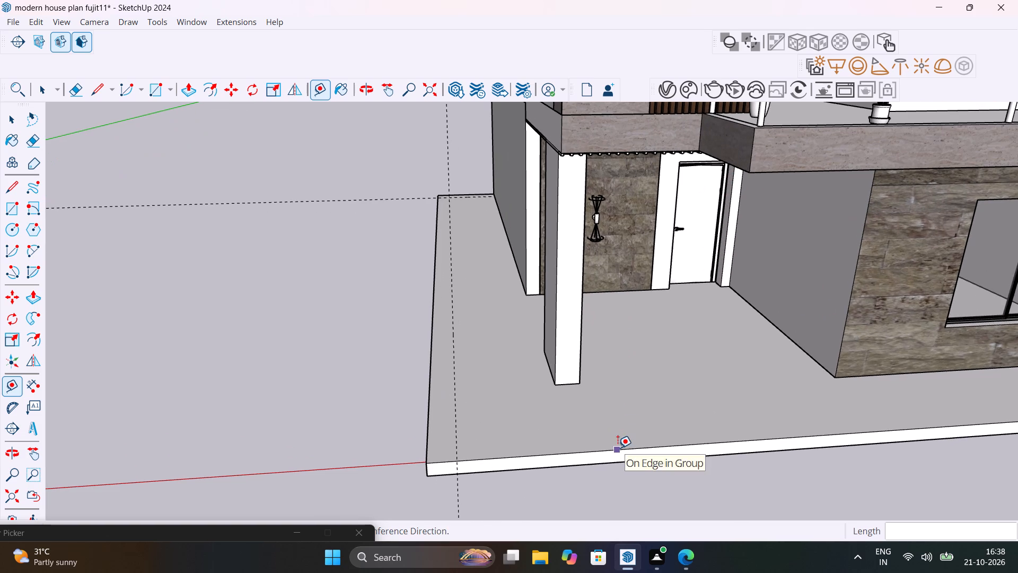
scroll(419, 419, "up", 4)
middle_click_drag(476, 429, 522, 515)
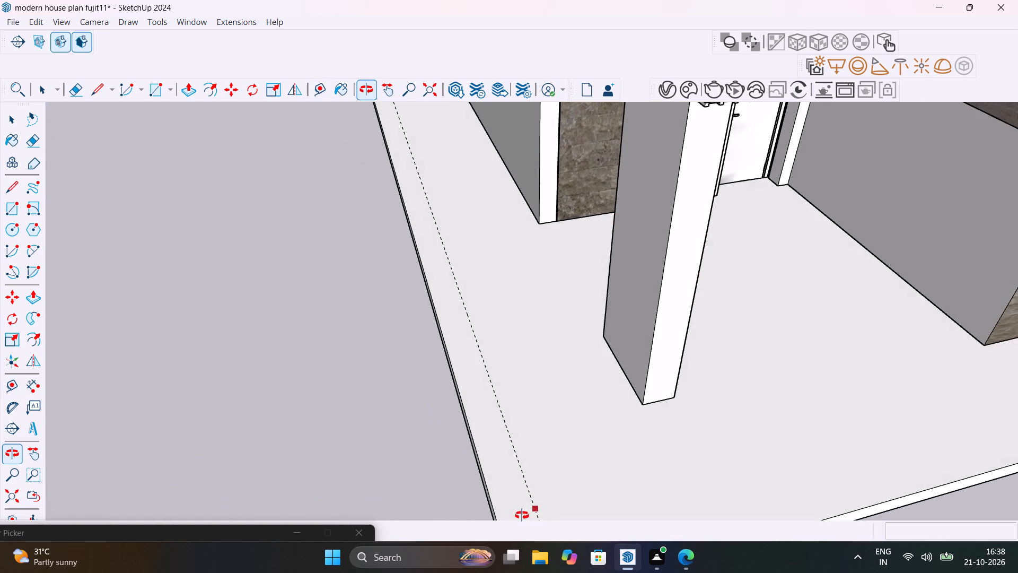
middle_click_drag(522, 515, 464, 501)
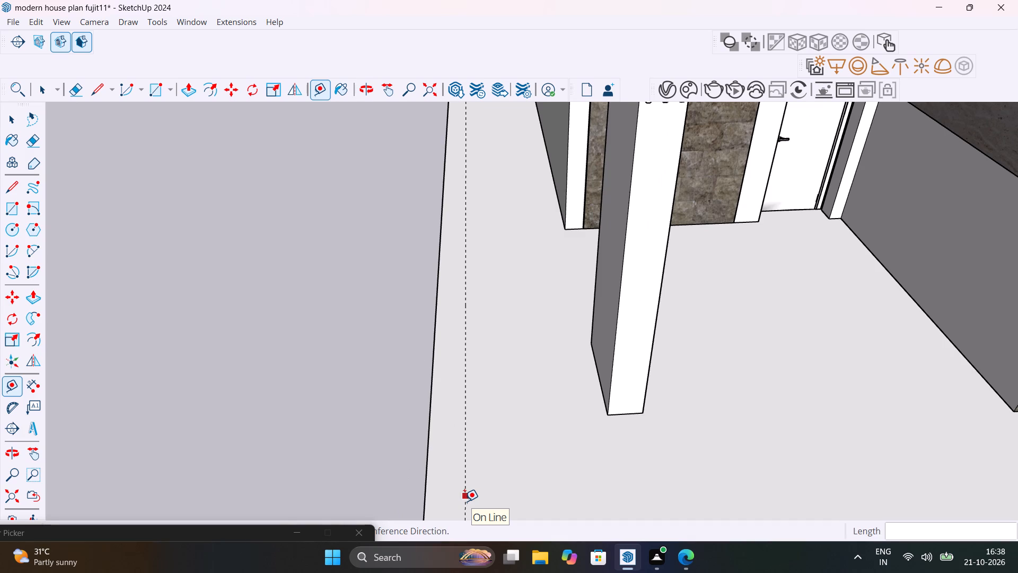
scroll(470, 479, "down", 10)
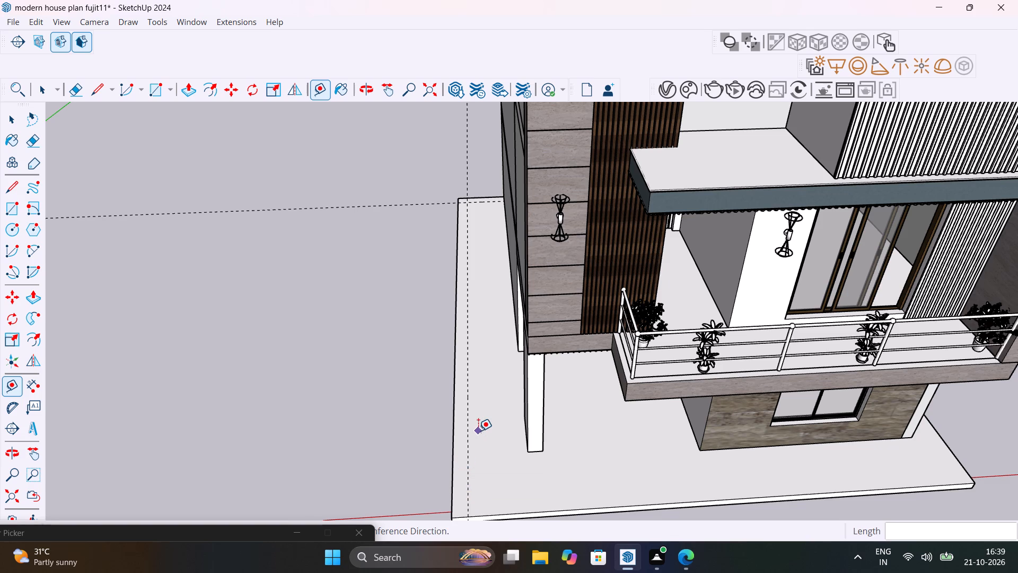
key("space")
scroll(479, 428, "up", 7)
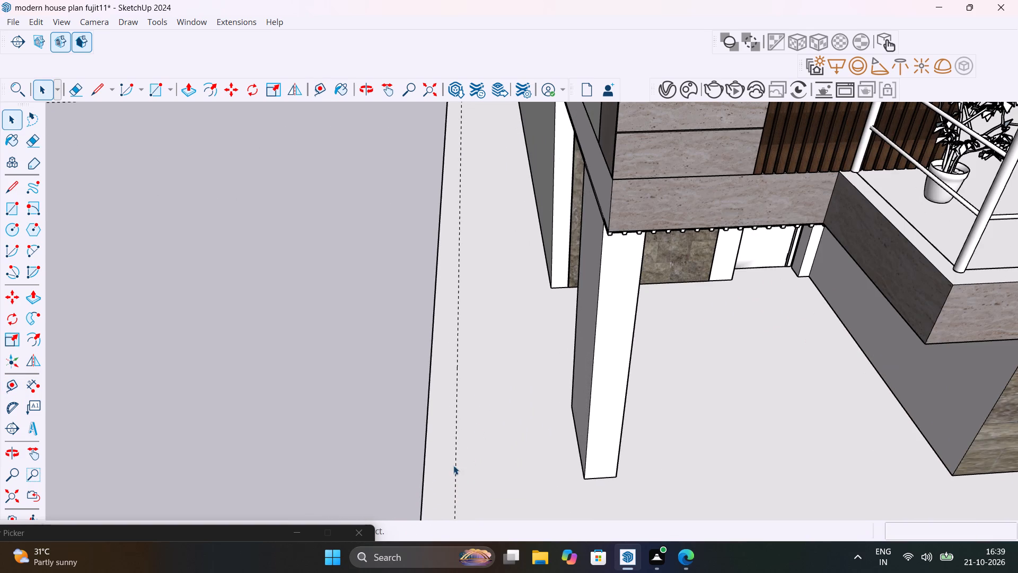
left_click(455, 466)
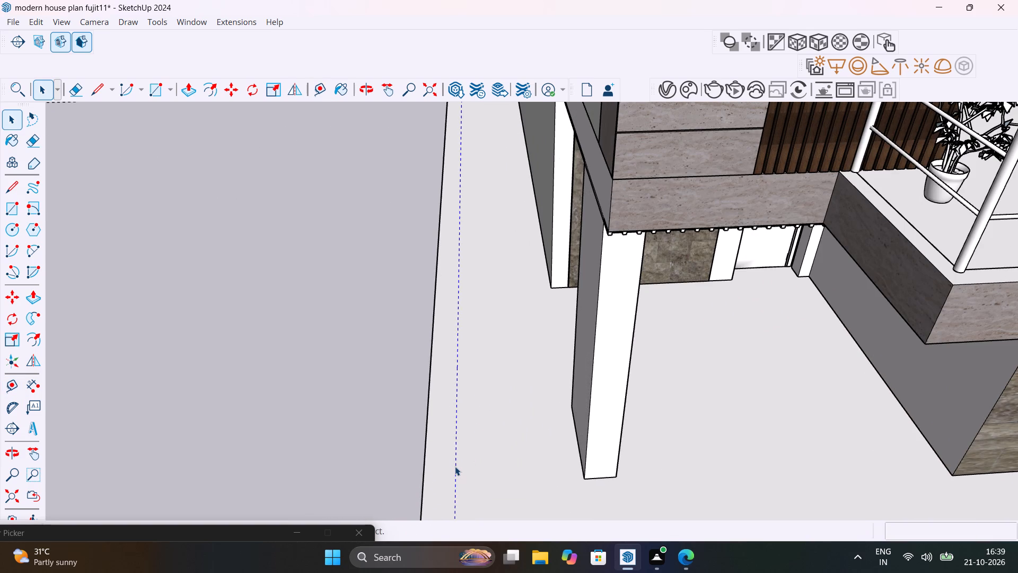
key("Delete")
key("t")
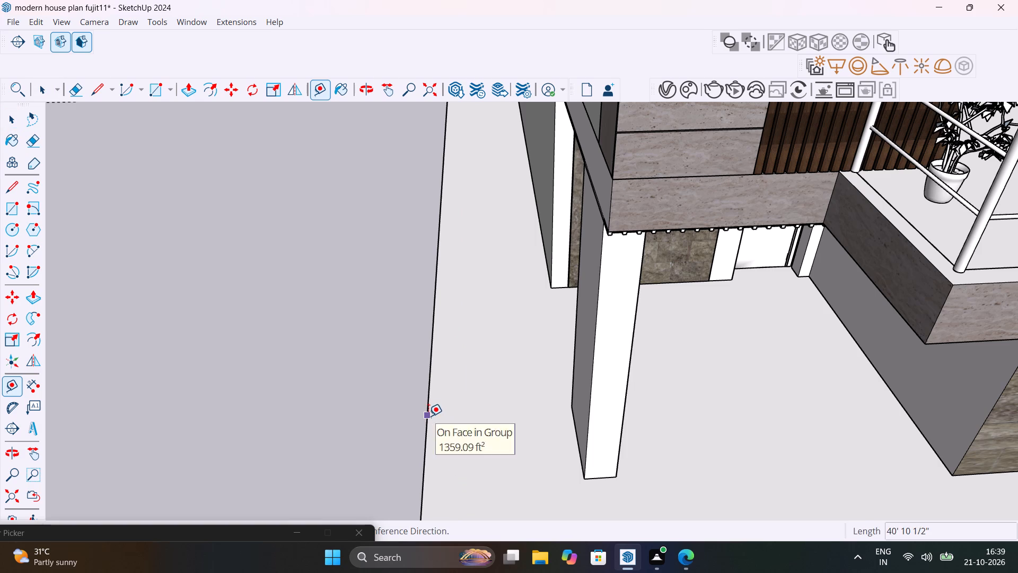
left_click(428, 415)
type("9\"")
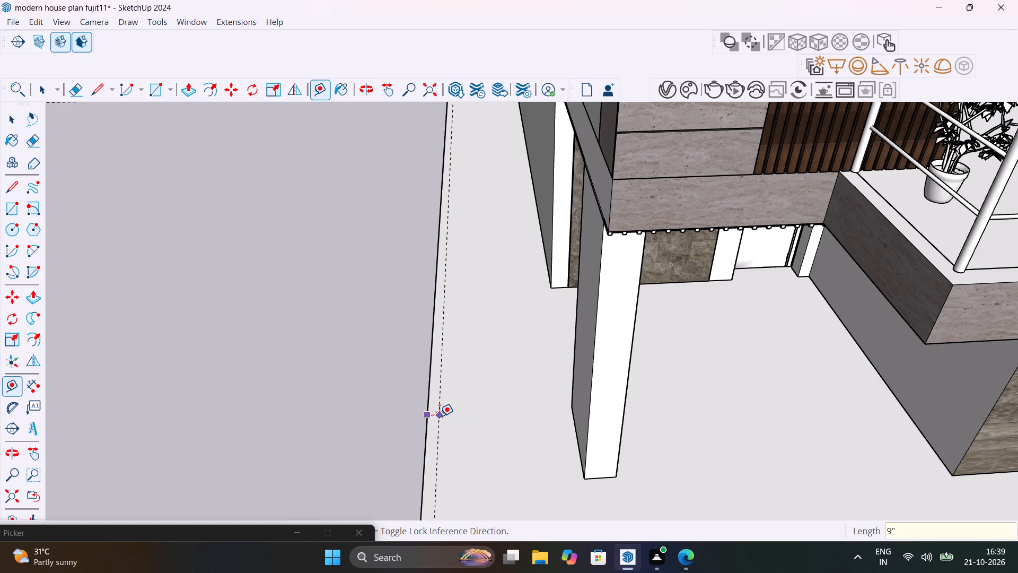
key("Return")
Replace the guide along the slab's short rear edge with one offset 9" inside that edge.
scroll(440, 416, "down", 13)
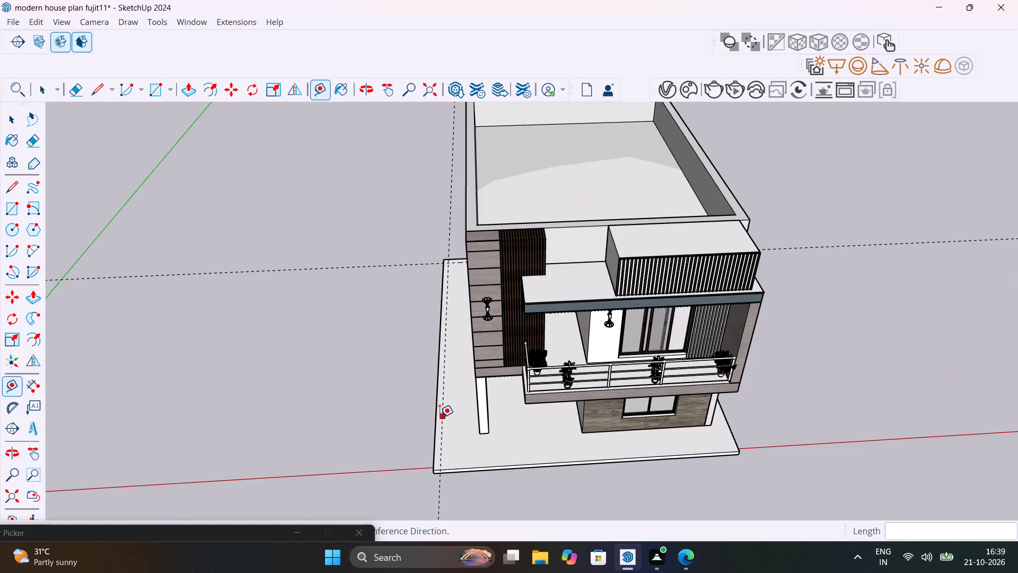
scroll(455, 357, "up", 4)
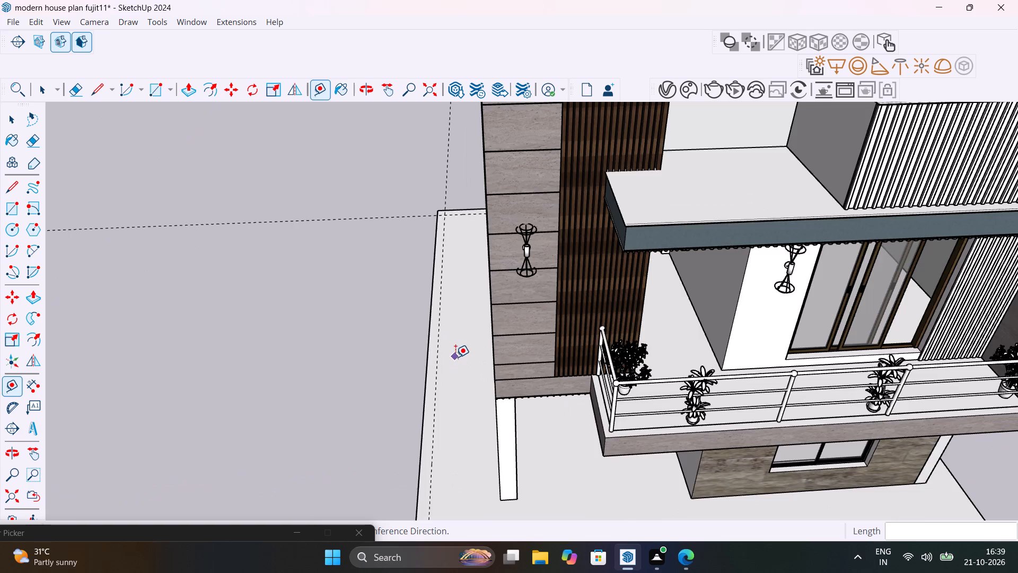
scroll(455, 357, "up", 7)
middle_click_drag(447, 323, 448, 324, "shift")
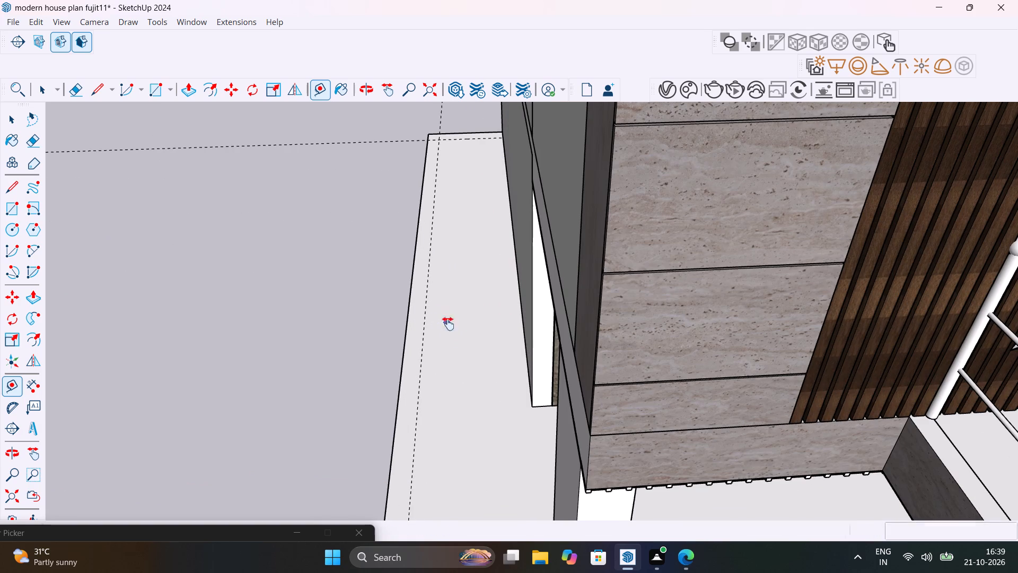
middle_click_drag(448, 324, 474, 448, "shift")
scroll(476, 232, "up", 10)
key("space")
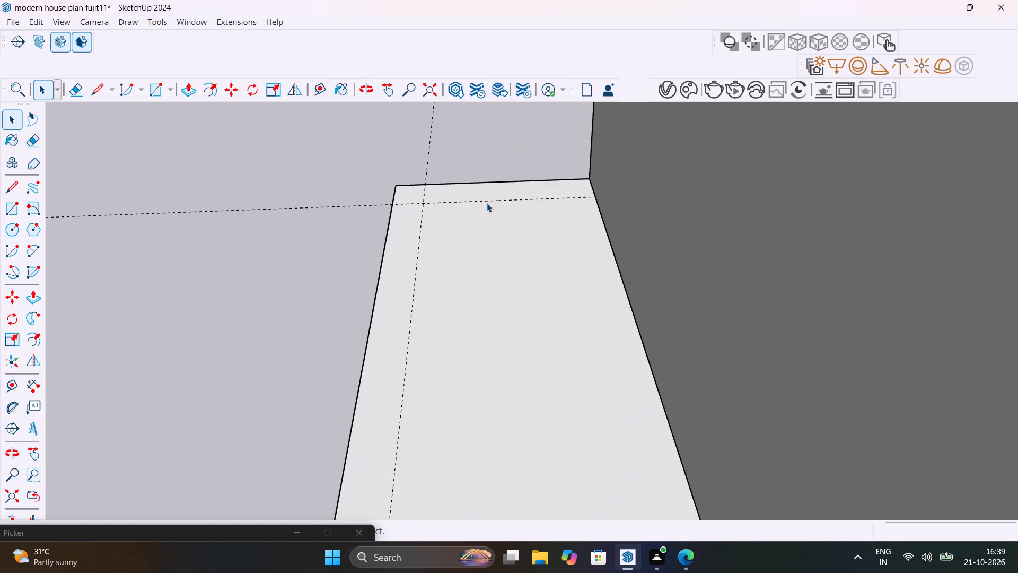
left_click(487, 203)
left_click(492, 201)
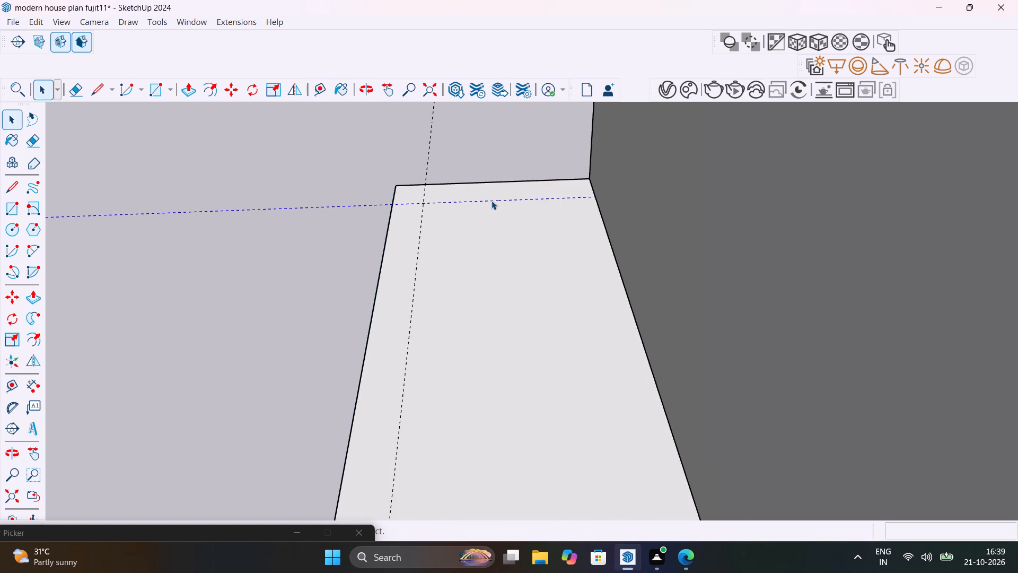
key("Delete")
key("t")
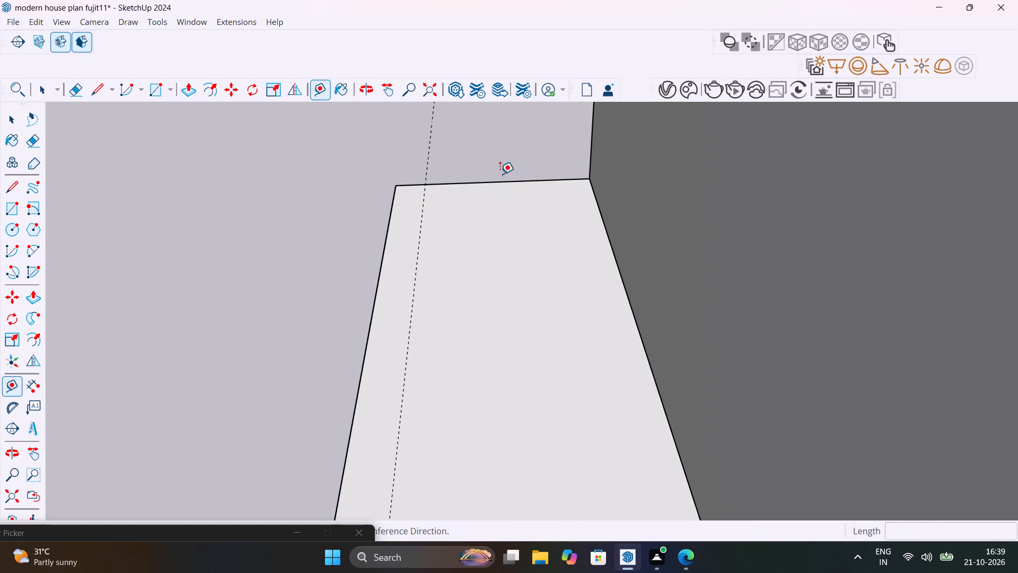
left_click(499, 181)
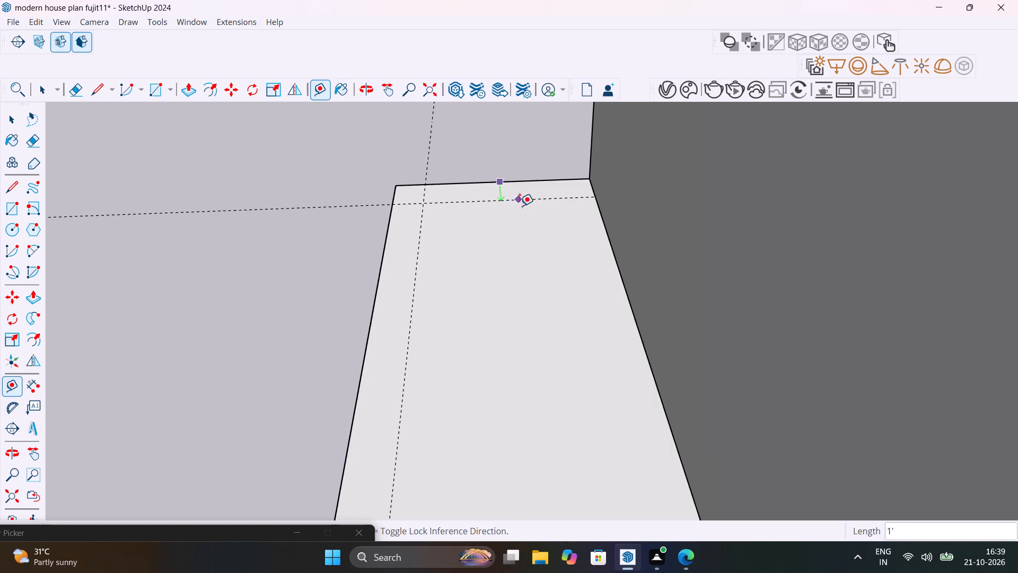
type("9\"")
key("Return")
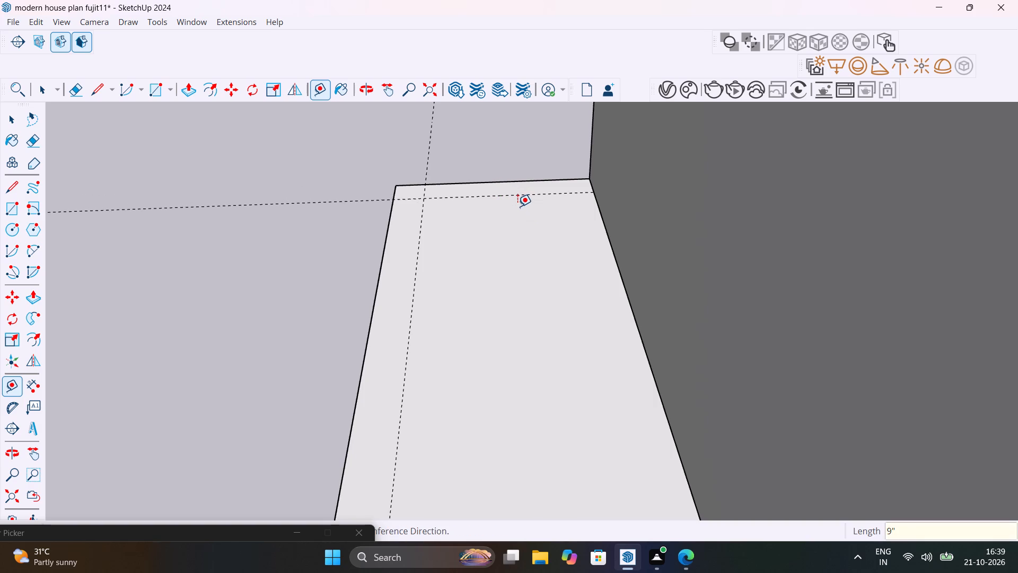
key("space")
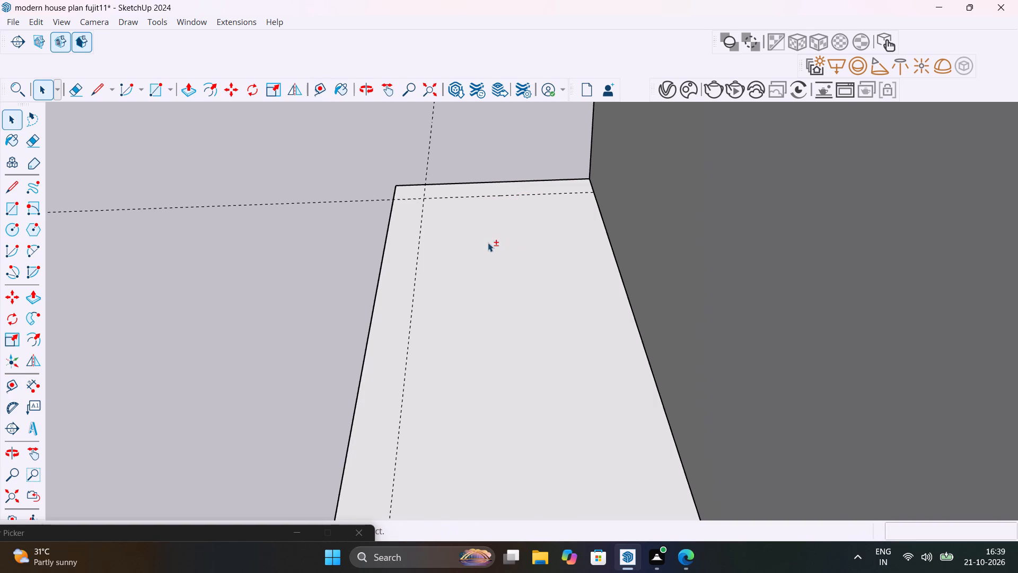
Draw two wall-strip rectangles between guides and slab edges: 5' by 9" at the rear, 9" by 40' 1 1/2" along the porch side.
middle_click_drag(488, 242, 741, 375, "shift")
key("r")
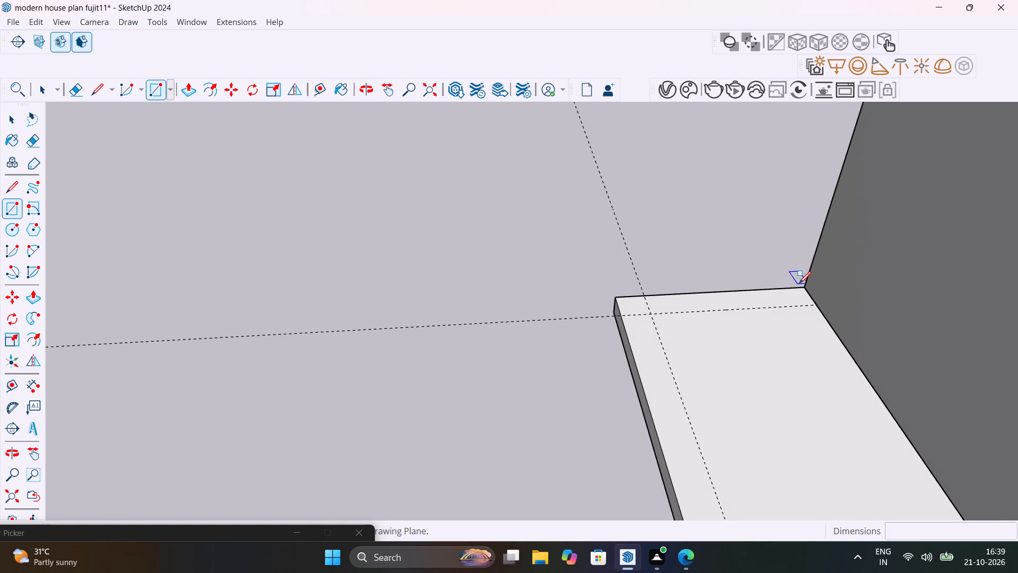
left_click(814, 304)
left_click(620, 297)
left_click(652, 315)
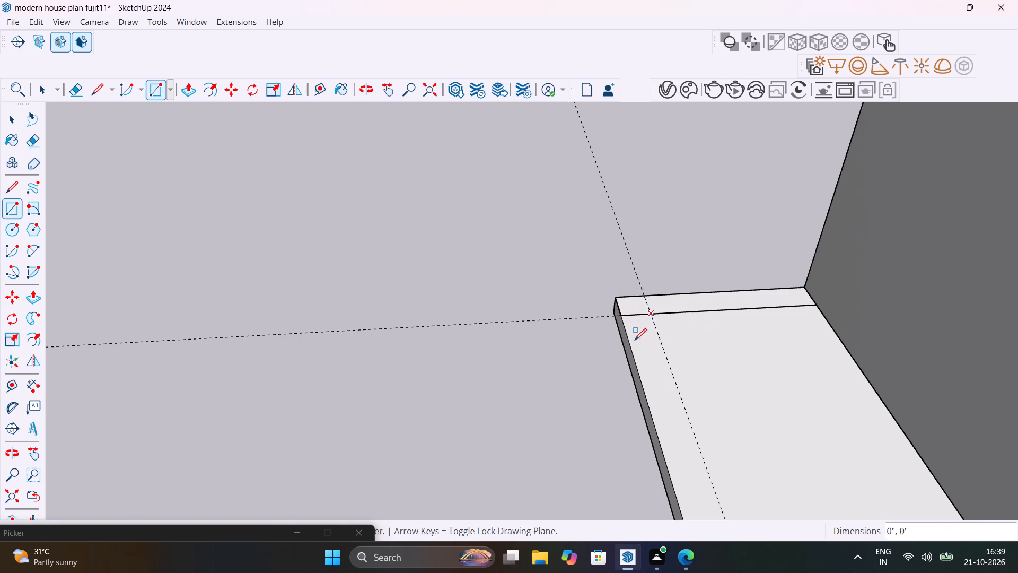
scroll(697, 338, "down", 20)
scroll(697, 338, "down", 8)
middle_click_drag(696, 361, 536, 173)
scroll(571, 225, "up", 20)
scroll(571, 225, "up", 3)
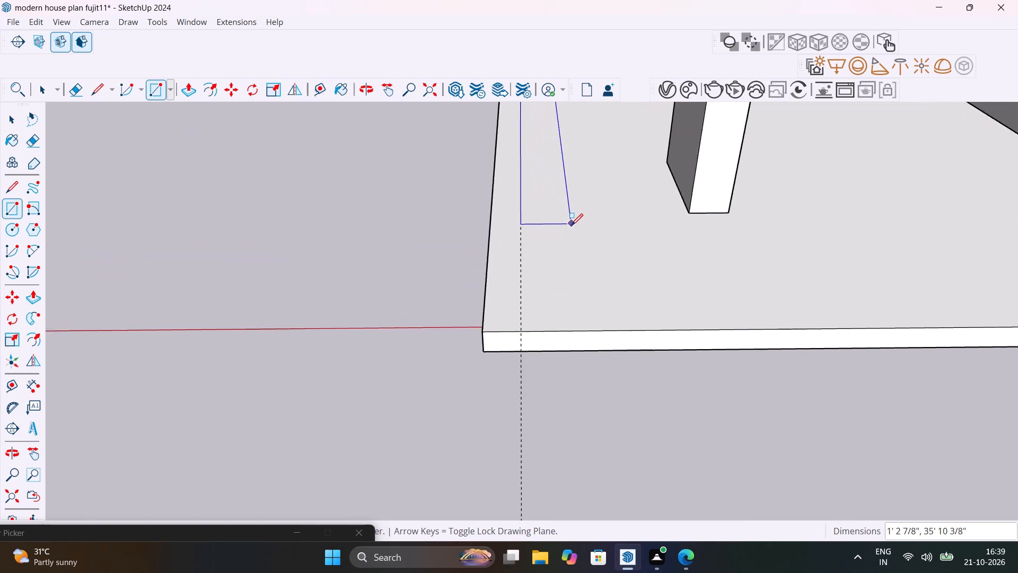
scroll(571, 225, "up", 4)
left_click(420, 412)
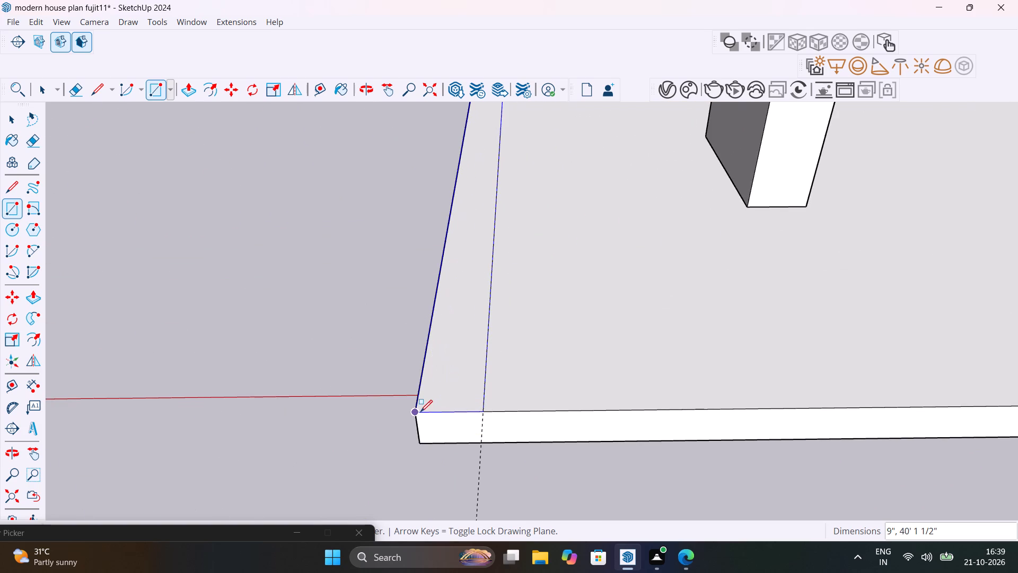
scroll(444, 361, "down", 8)
key("space")
Delete the short dividing edge at the rear corner to merge the two strips into one L-shaped face.
middle_click_drag(471, 242, 542, 472, "shift")
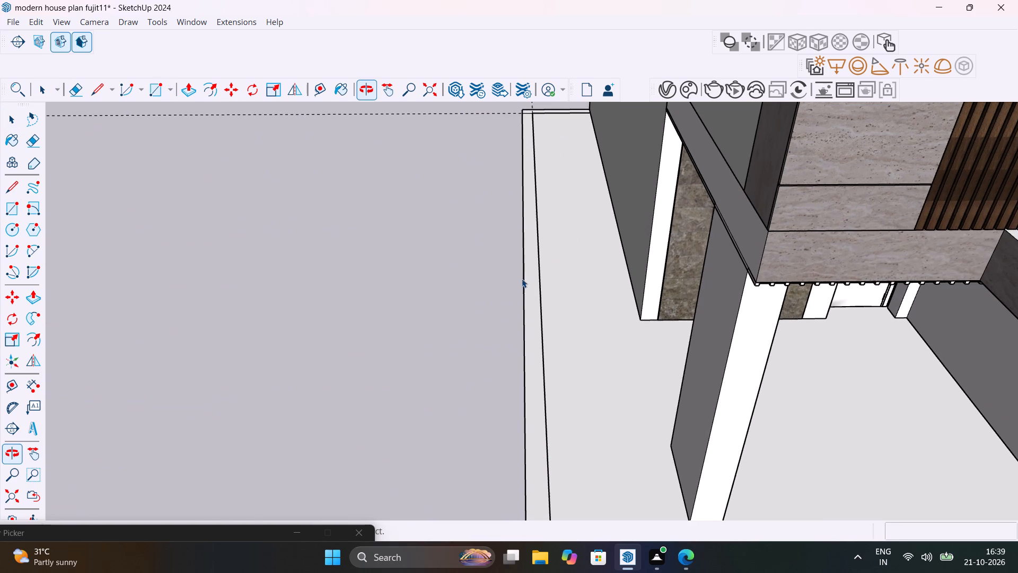
middle_click_drag(545, 181, 547, 380, "shift")
scroll(532, 280, "up", 16)
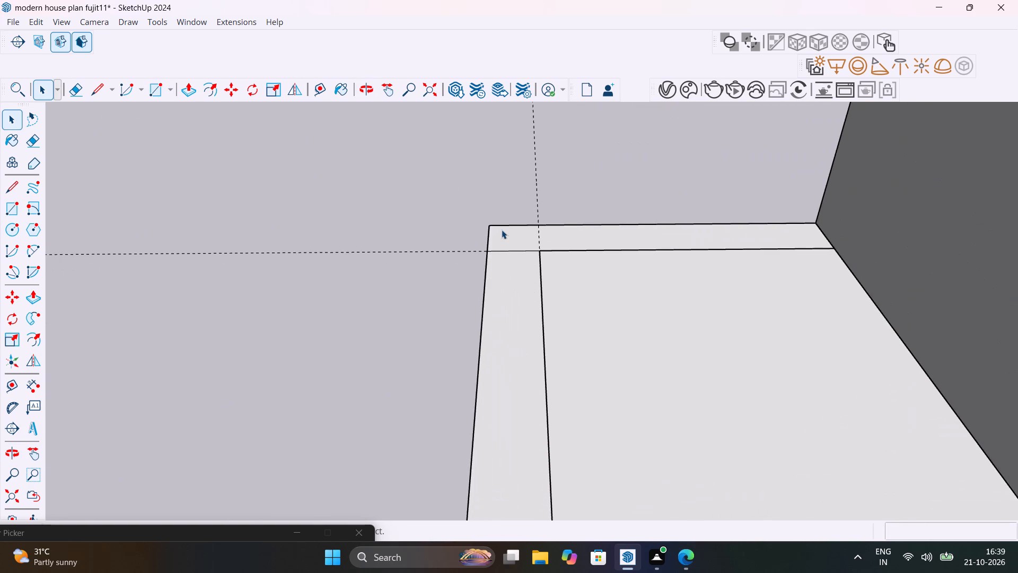
left_click(508, 248)
left_click(510, 249)
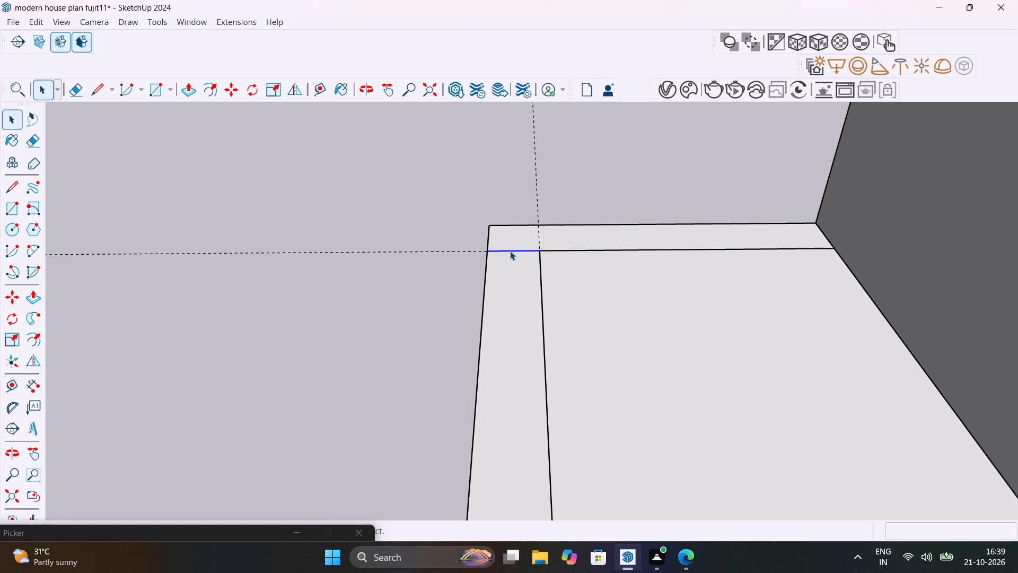
key("Delete")
Push/Pull the L-shaped strip up 5' to form the boundary wall along the slab's side and rear.
key("p")
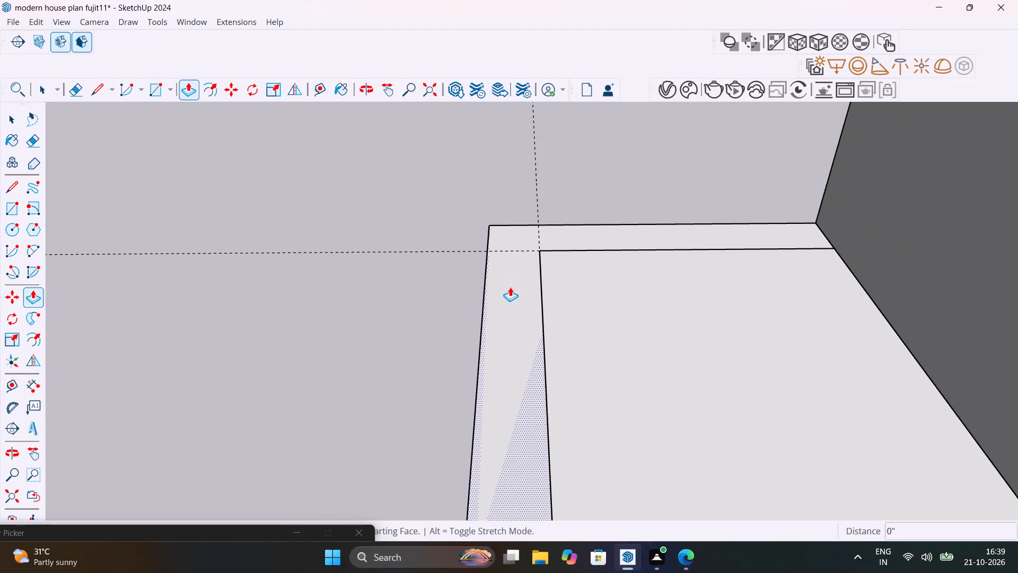
left_click(510, 287)
scroll(517, 266, "down", 20)
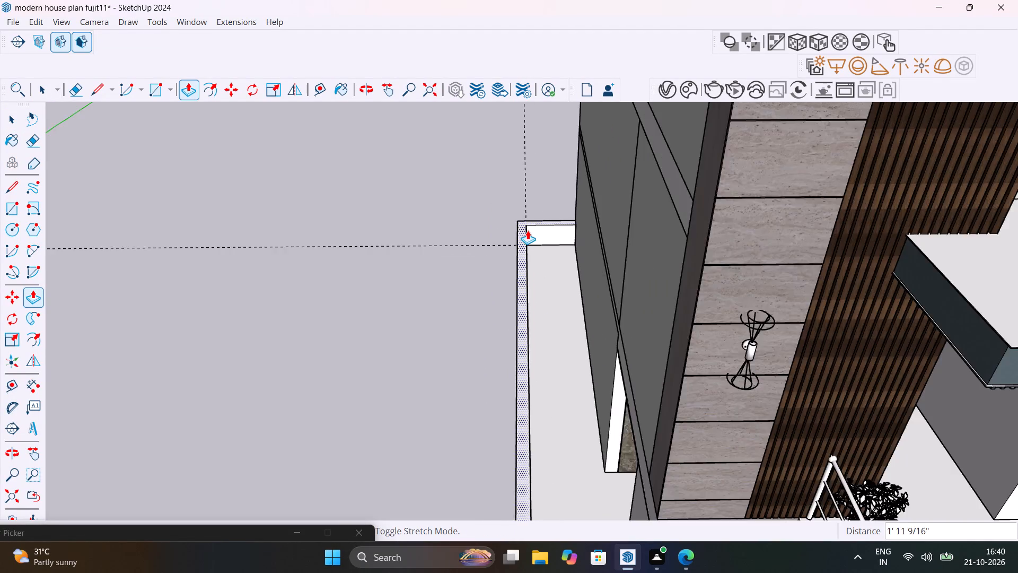
scroll(528, 230, "down", 6)
type("5'")
key("Return")
key("space")
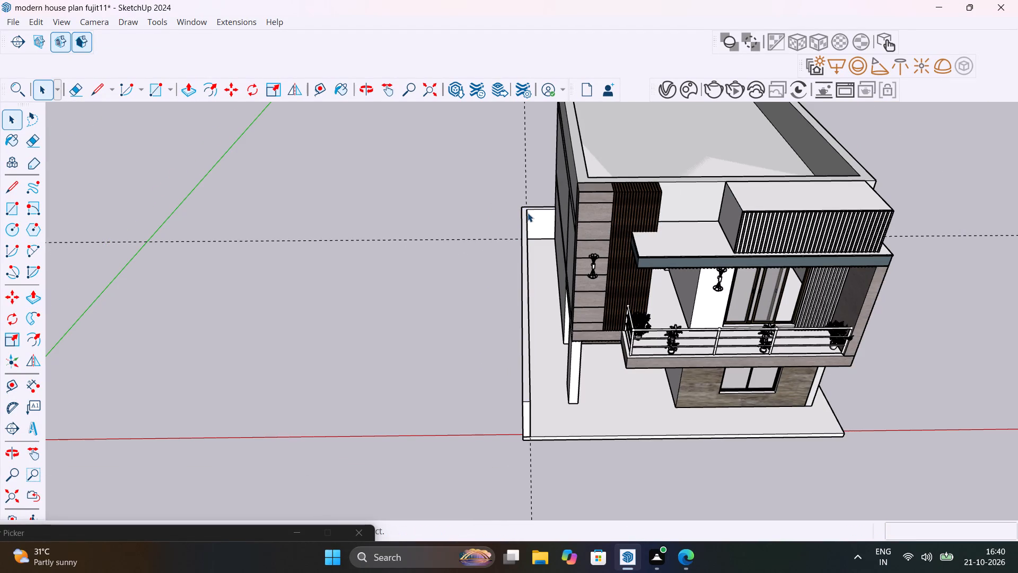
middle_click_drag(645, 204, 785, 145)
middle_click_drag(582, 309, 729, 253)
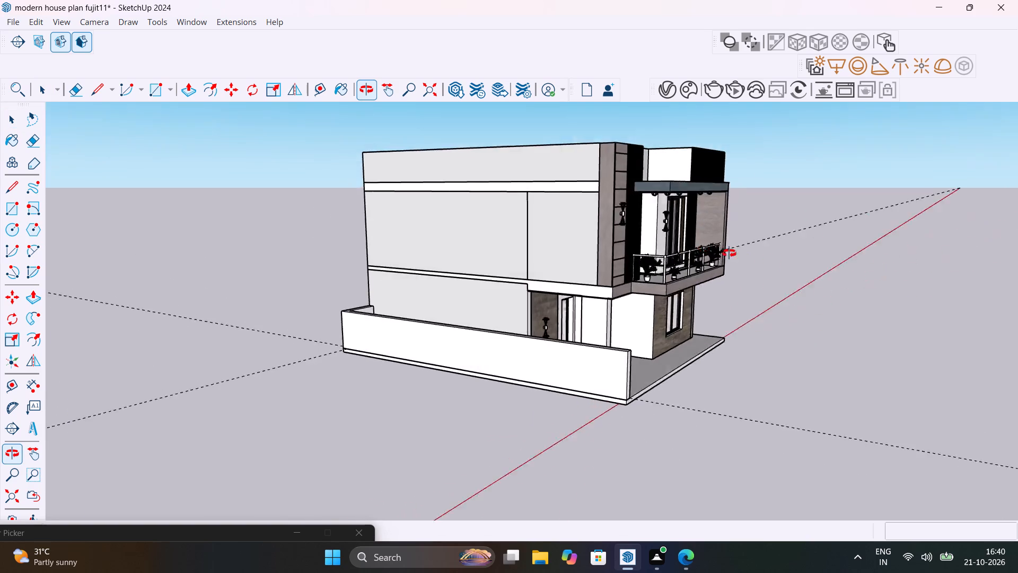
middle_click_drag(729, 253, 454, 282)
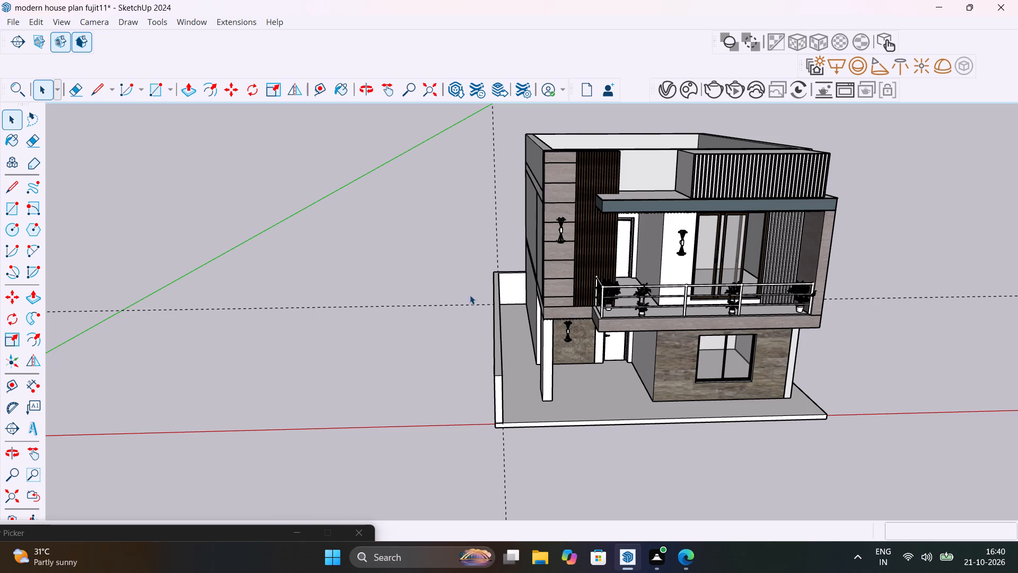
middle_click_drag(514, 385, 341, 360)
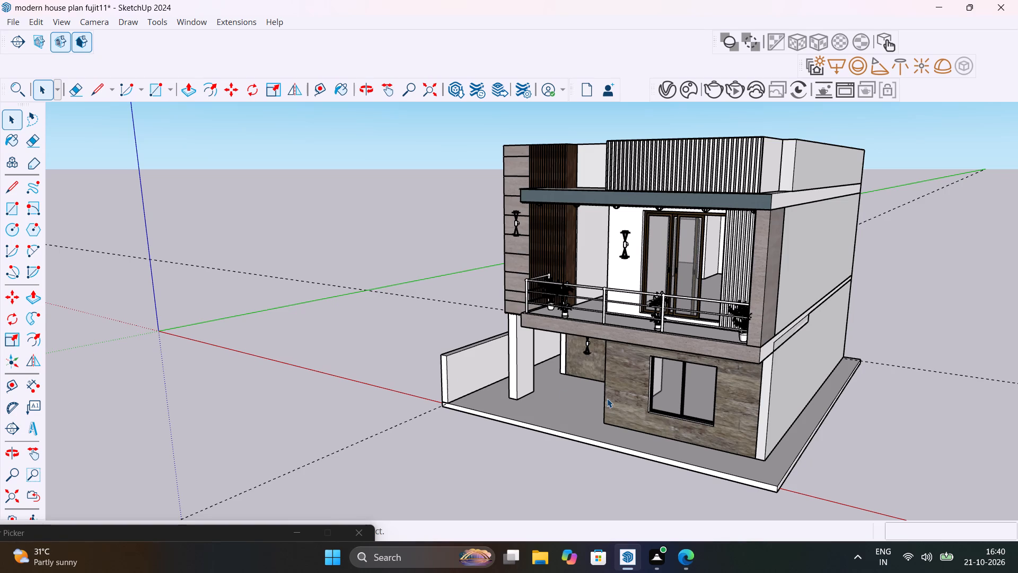
Place a guide offset 9" inside the slab's long edge on the window side of the house.
middle_click_drag(669, 400, 610, 346)
middle_click_drag(610, 346, 628, 439)
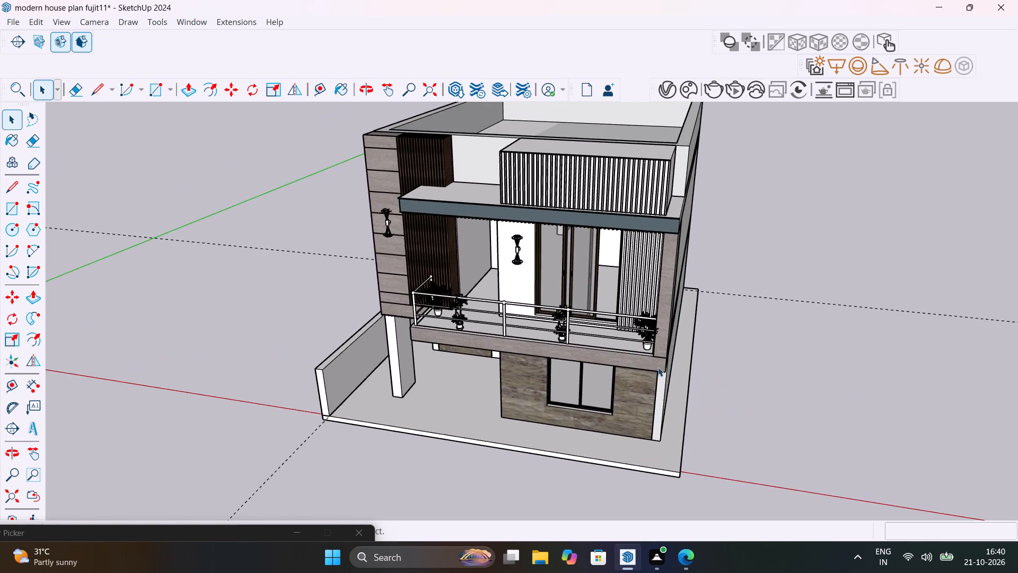
scroll(688, 343, "up", 14)
key("t")
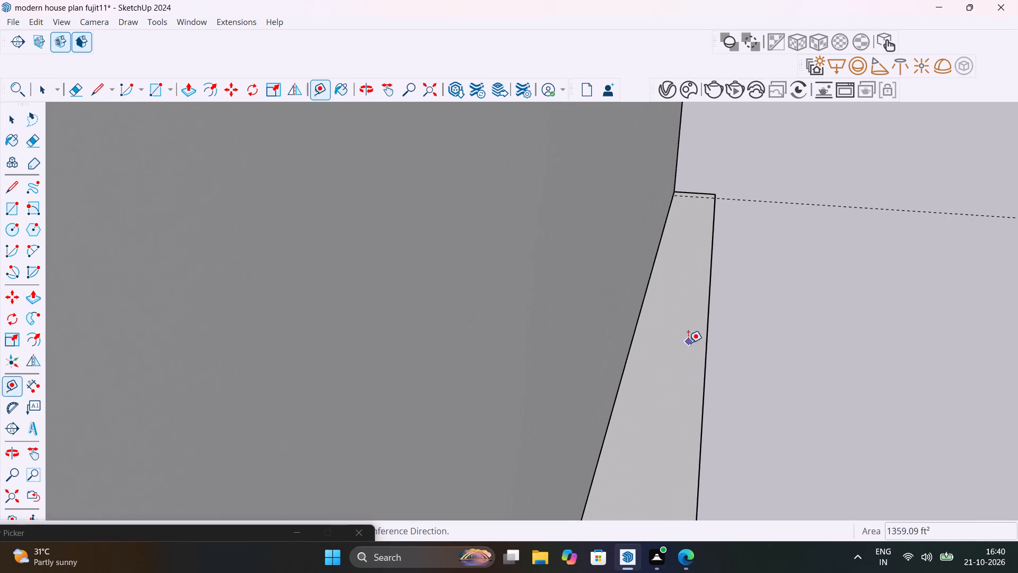
left_click_drag(709, 333, 697, 332)
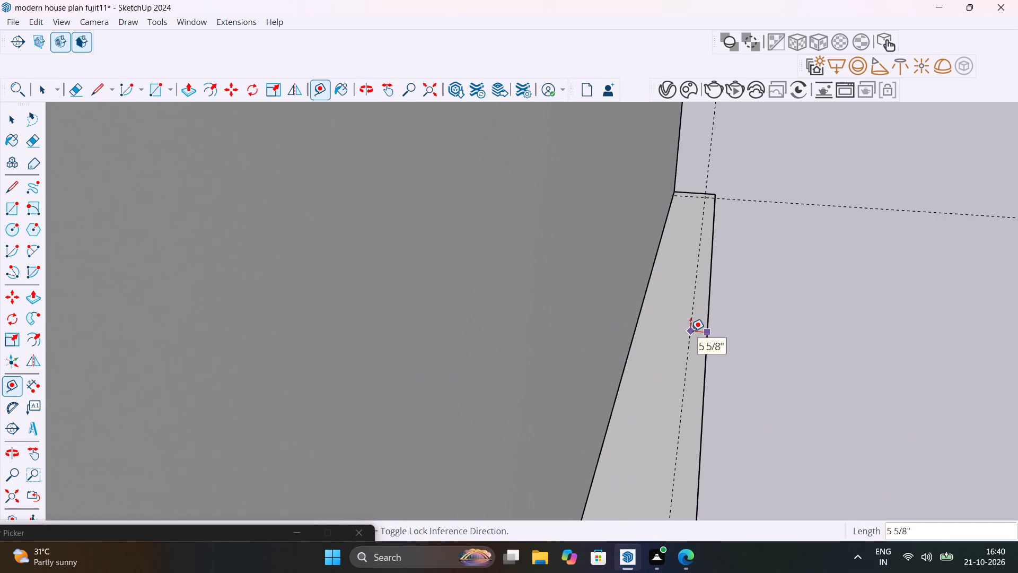
type("9\"")
key("Return")
key("space")
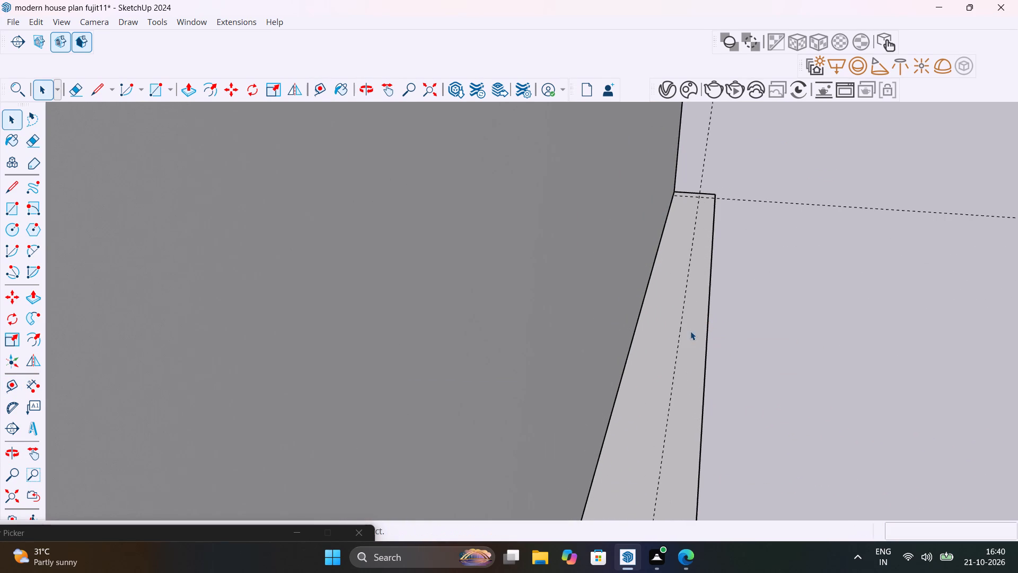
Draw a 2' by 9" wall-strip rectangle across the slab's rear end on the window side, between guide and slab corner.
middle_click_drag(737, 241, 575, 407, "shift")
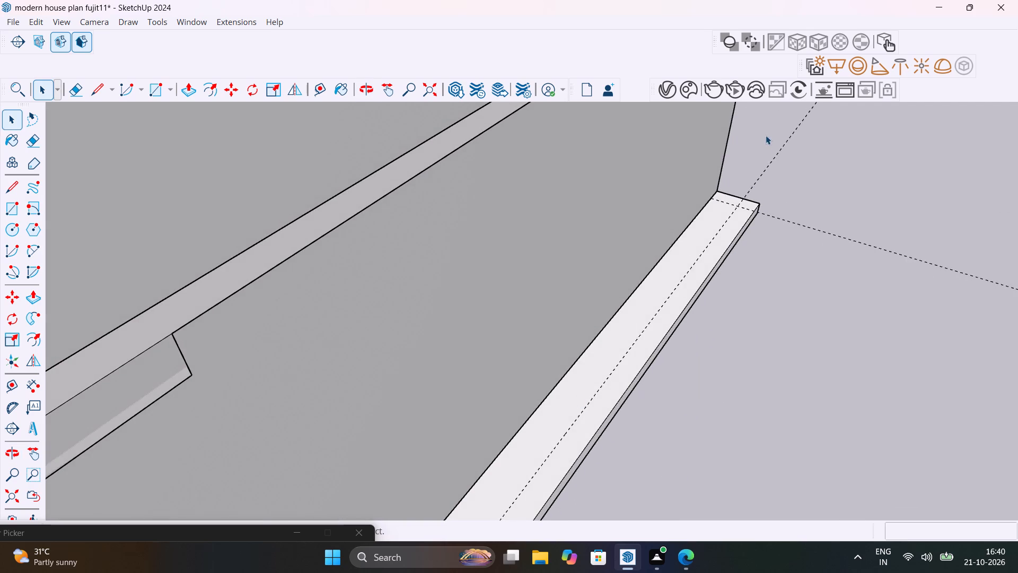
scroll(756, 155, "up", 6)
key("r")
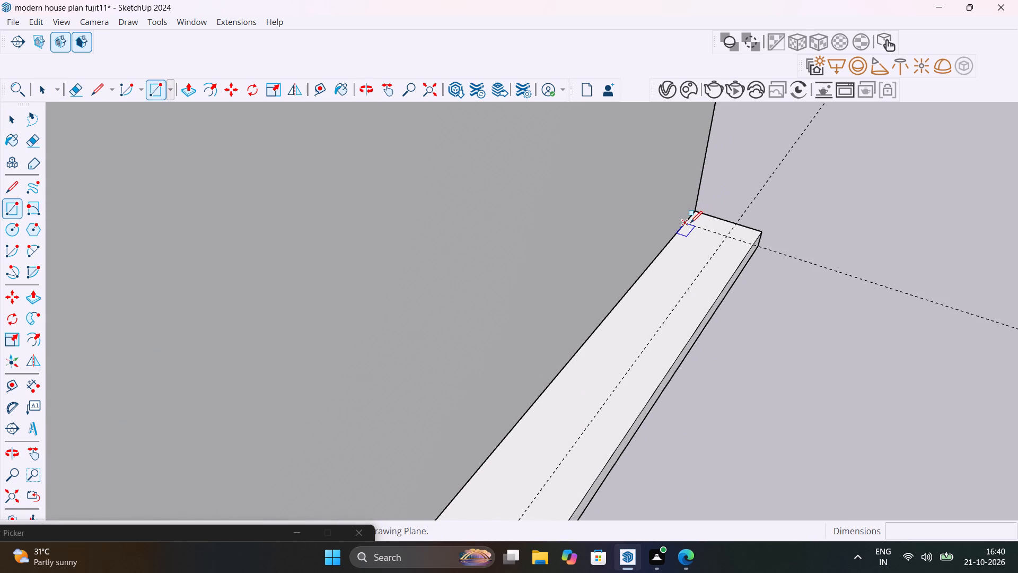
left_click(690, 223)
left_click(759, 230)
Draw a 9" by 40' 1 1/2" wall-strip rectangle along the slab's window-side edge, from the rear strip to the front corner.
left_click(725, 235)
scroll(711, 283, "down", 17)
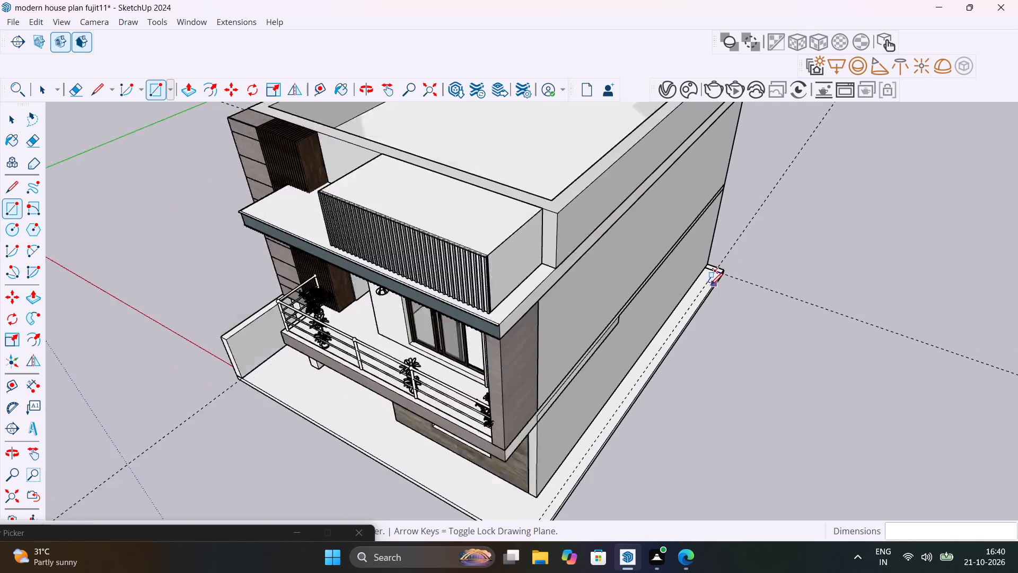
scroll(710, 285, "down", 2)
scroll(603, 435, "up", 5)
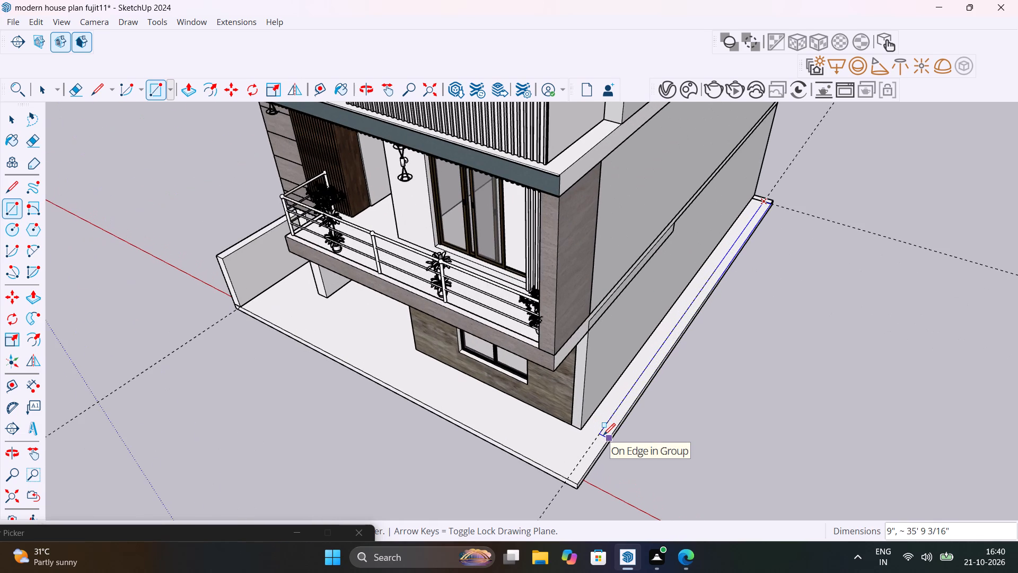
scroll(578, 471, "up", 5)
middle_click_drag(578, 471, 554, 348)
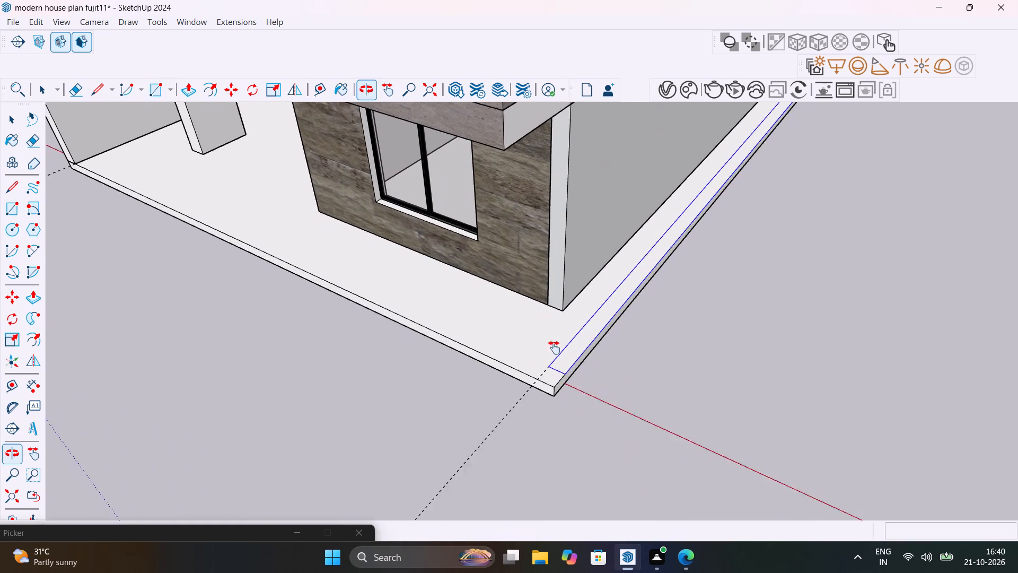
middle_click_drag(554, 348, 554, 344)
scroll(549, 363, "up", 5)
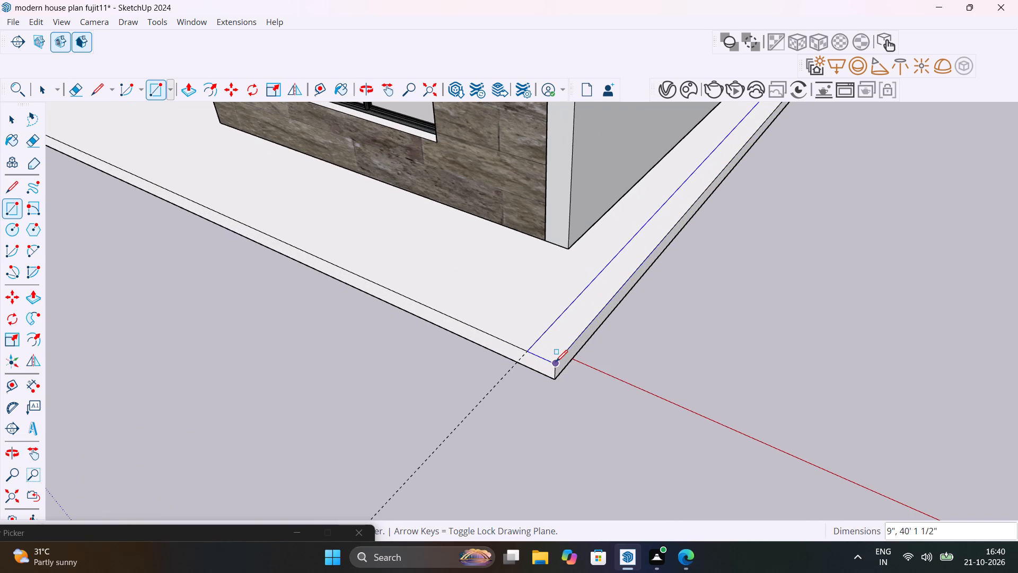
left_click(556, 361)
key("space")
Erase the short dividing edge and guide at the window-side rear corner to merge the two strips into an L-shape.
scroll(558, 331, "down", 7)
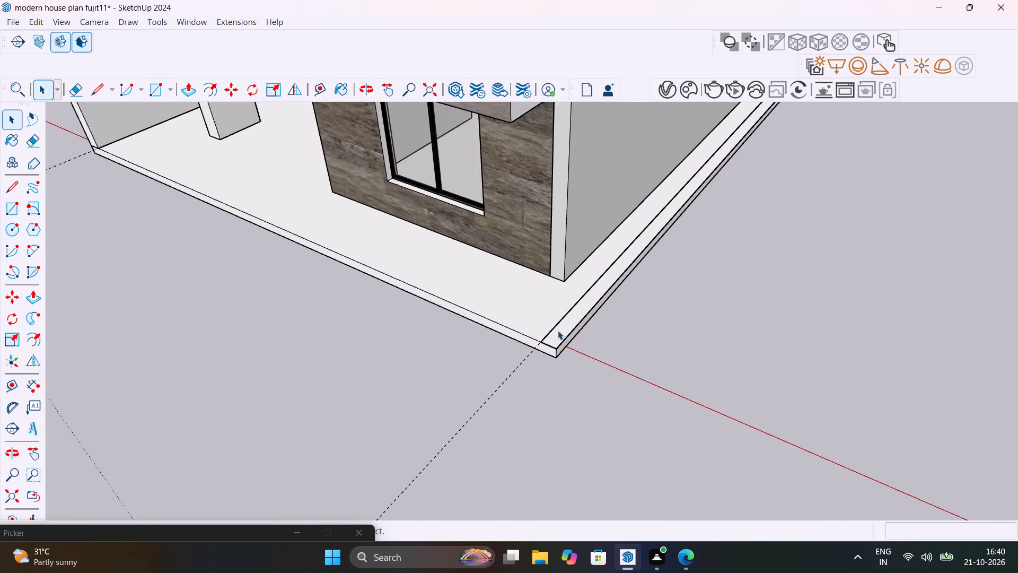
scroll(558, 331, "down", 4)
middle_click_drag(568, 332, 663, 363, "shift")
scroll(660, 339, "up", 5)
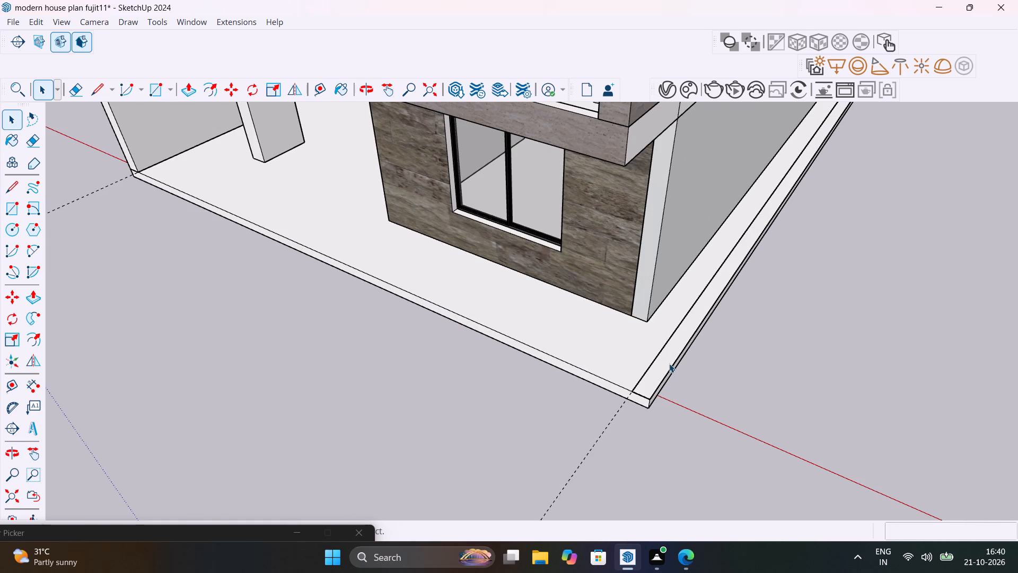
scroll(728, 290, "down", 1, "shift")
middle_click_drag(724, 305, 599, 551, "shift")
scroll(785, 229, "up", 14)
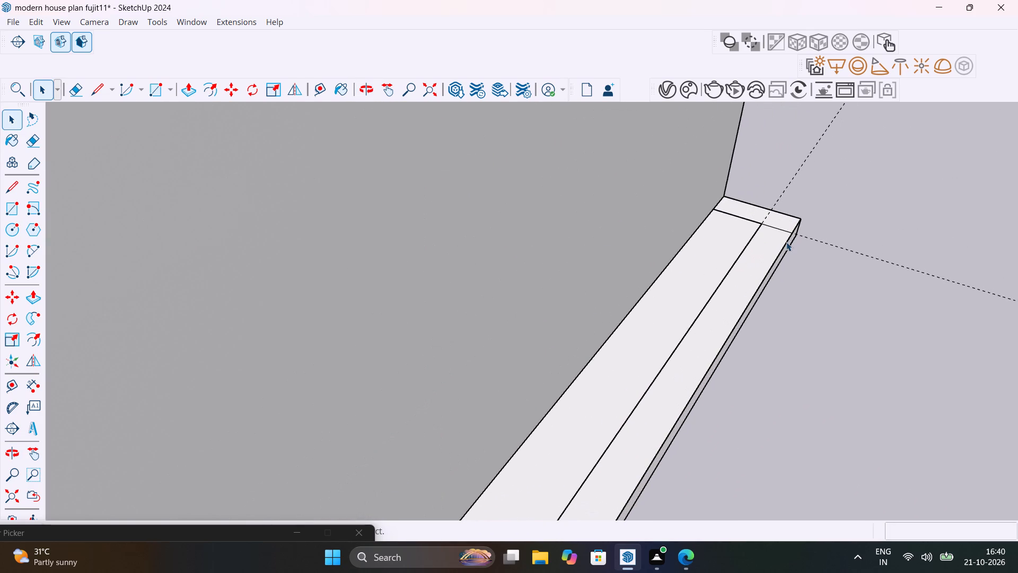
key("e")
left_click(782, 229)
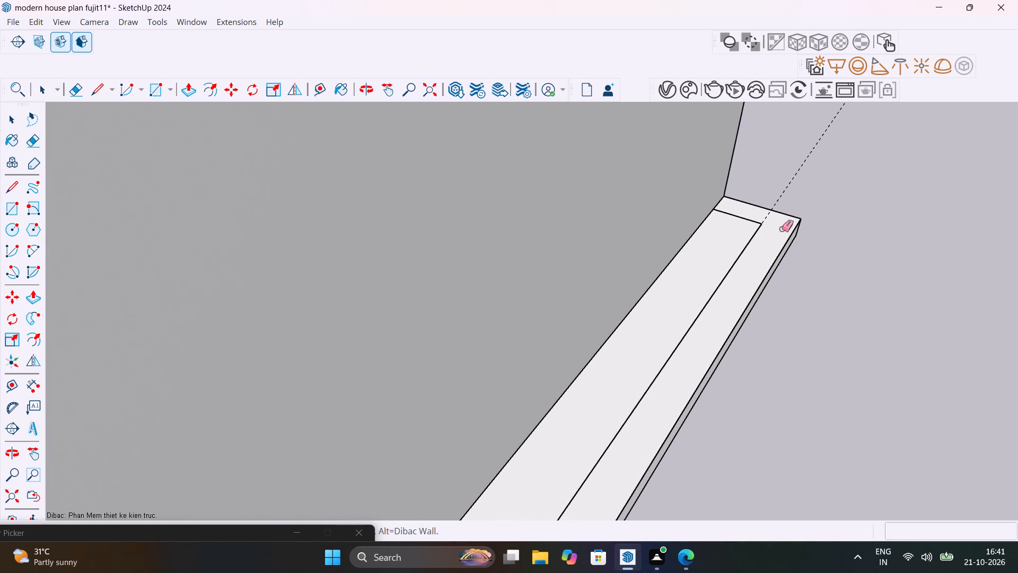
key("space")
Group the L-shaped strip face on the window side together with its edges.
left_click(774, 231)
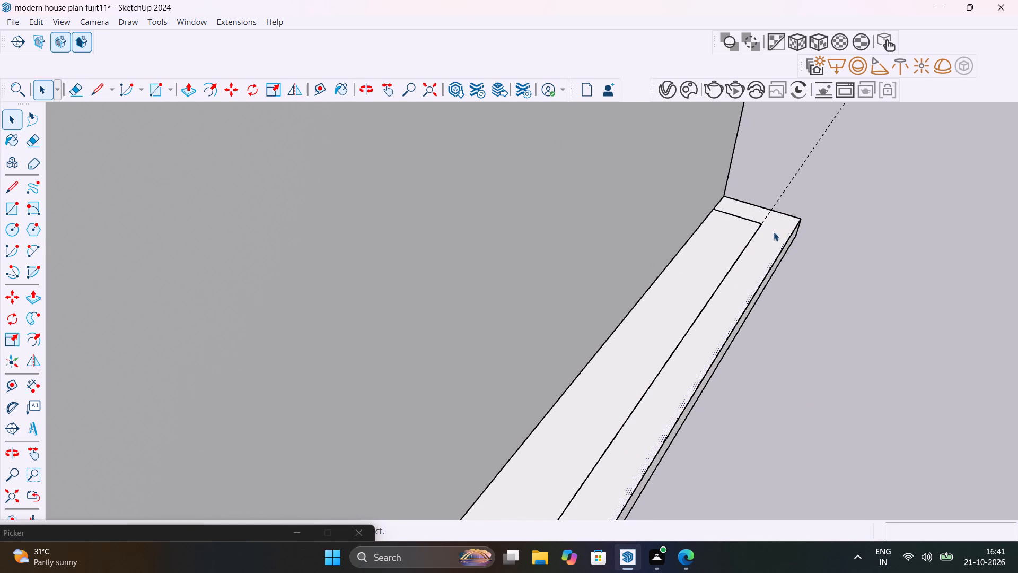
triple_click(774, 232)
right_click(774, 232)
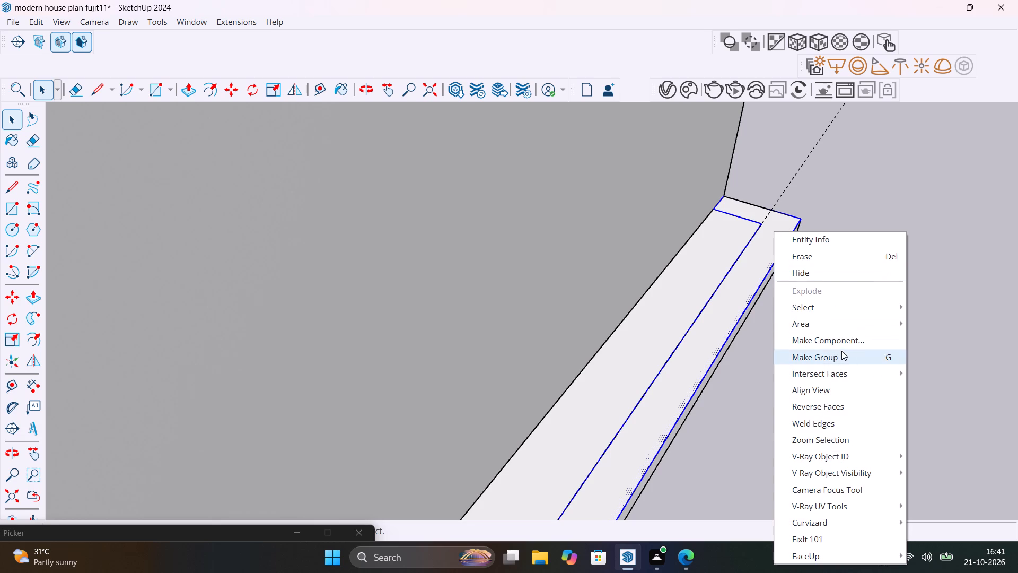
left_click(844, 356)
Inside the new group, Push/Pull the L-shaped strip up 5' to form the window-side boundary wall.
double_click(741, 286)
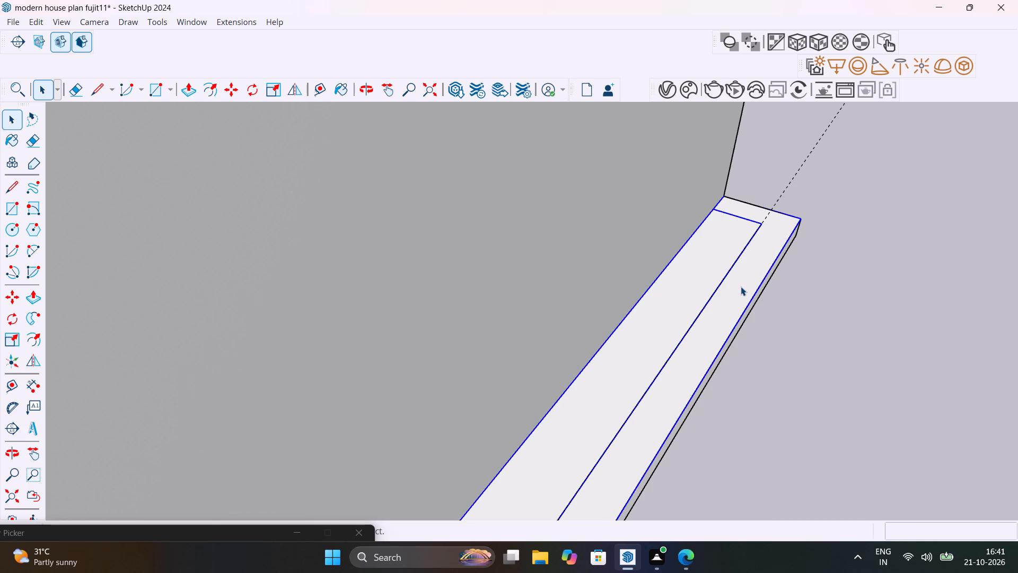
left_click(741, 286)
left_click(741, 286)
key("p")
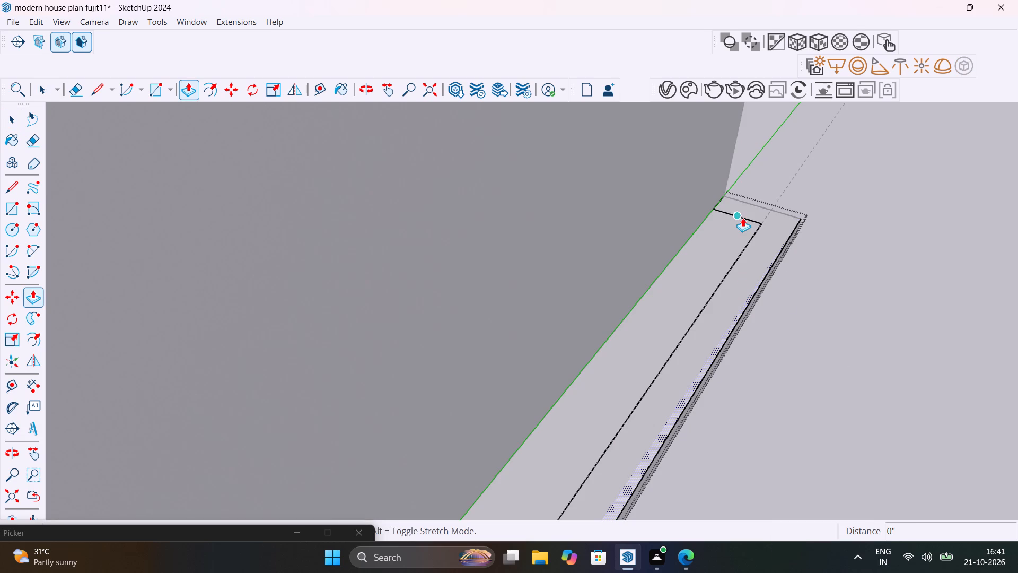
left_click(745, 274)
scroll(731, 241, "down", 20)
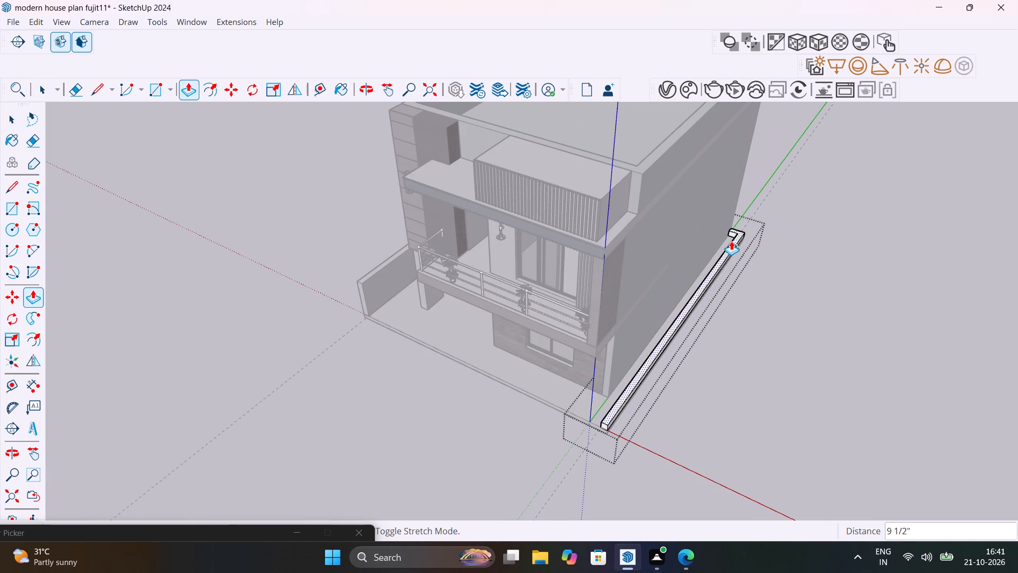
type("5'")
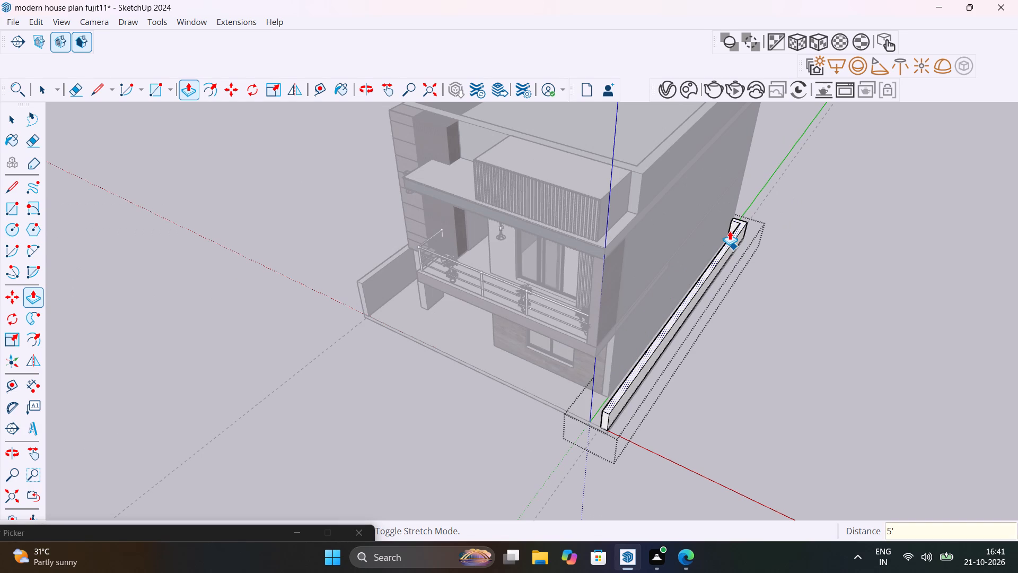
key("Return")
key("space")
left_click(811, 267)
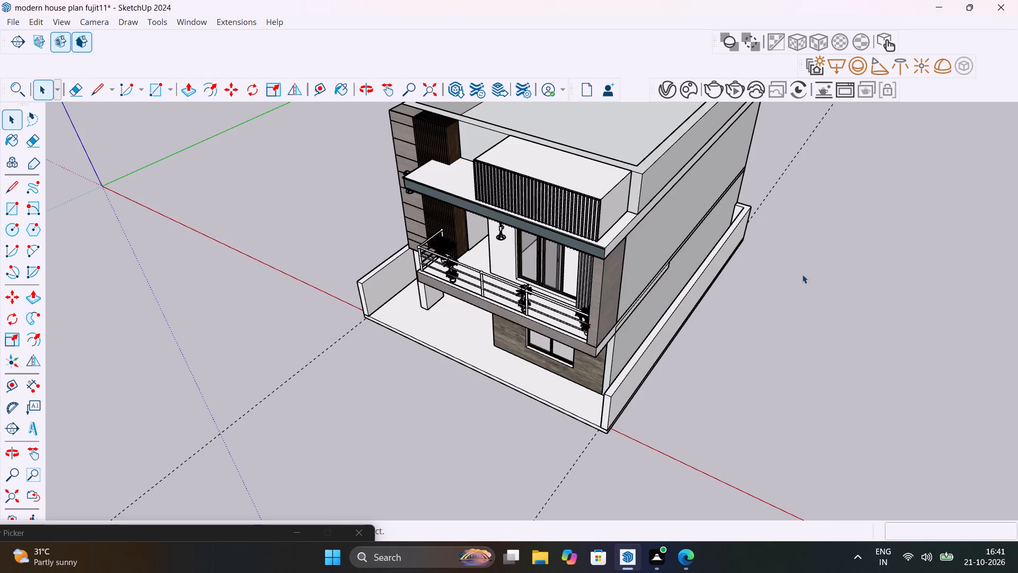
Group all the geometry of the boundary wall on the porch side.
scroll(348, 292, "up", 7)
middle_click_drag(399, 304, 676, 222)
triple_click(367, 351)
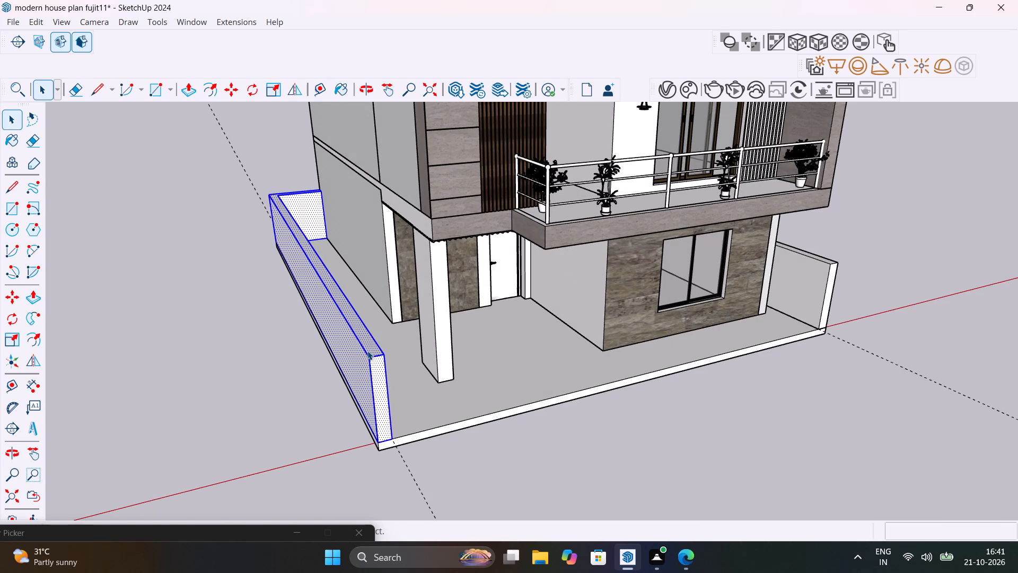
right_click(367, 351)
left_click(406, 136)
left_click(240, 315)
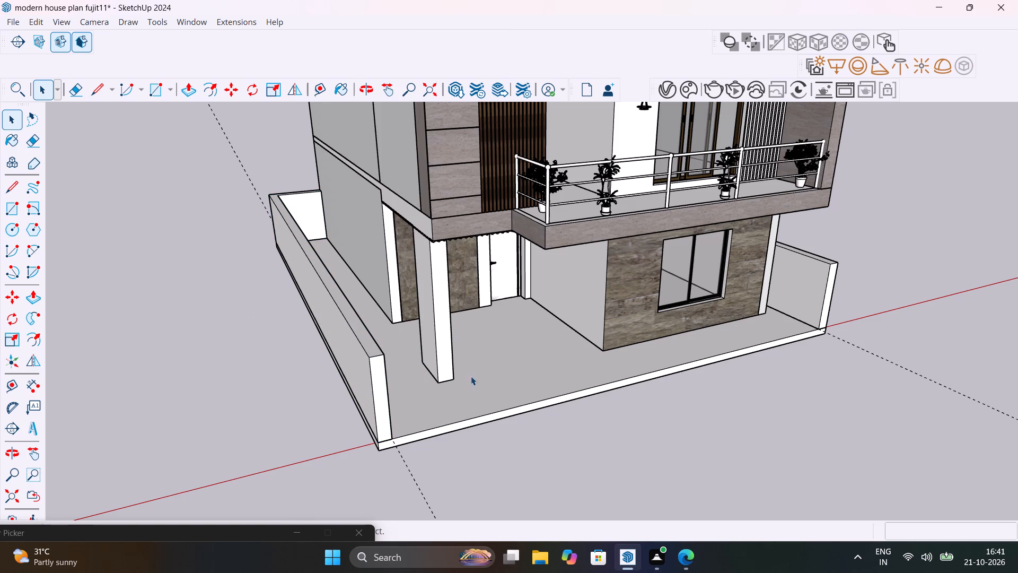
Place a guide on the porch floor 3' 6" from the front room's side wall, in line with the entrance door opening's edge.
middle_click_drag(466, 377, 330, 357)
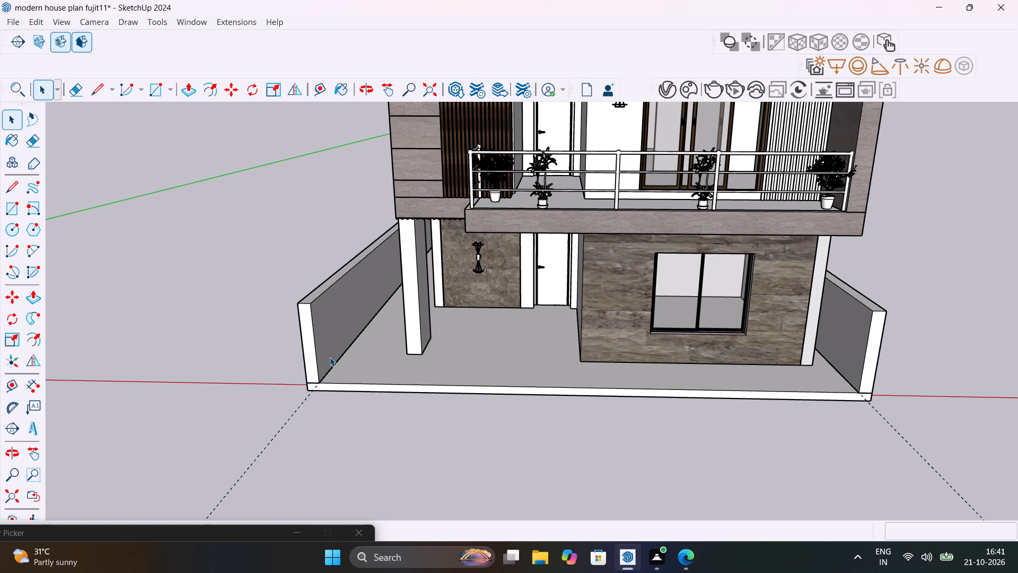
scroll(547, 341, "up", 4)
middle_click_drag(595, 375, 615, 371)
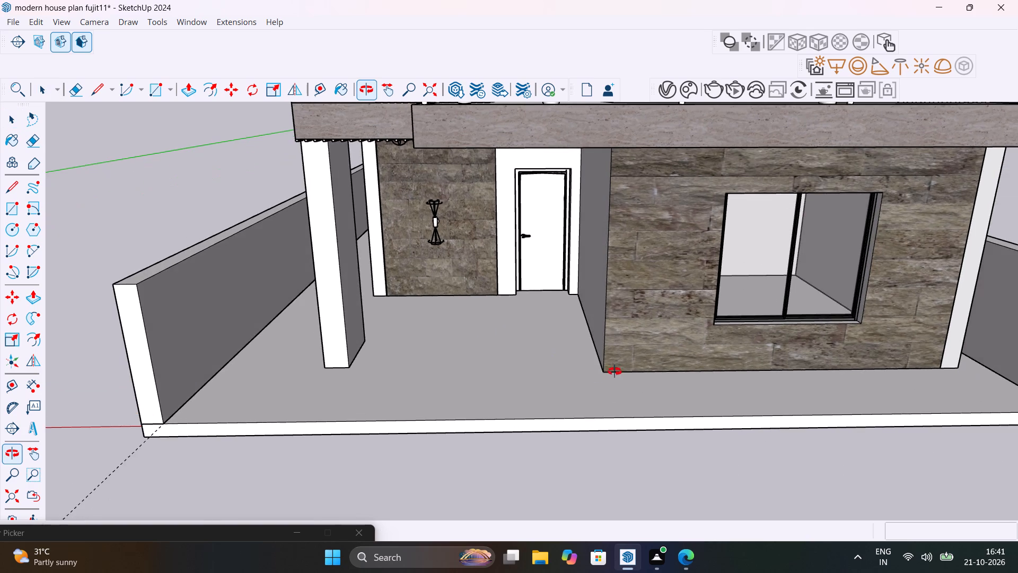
middle_click_drag(615, 371, 620, 386)
key("t")
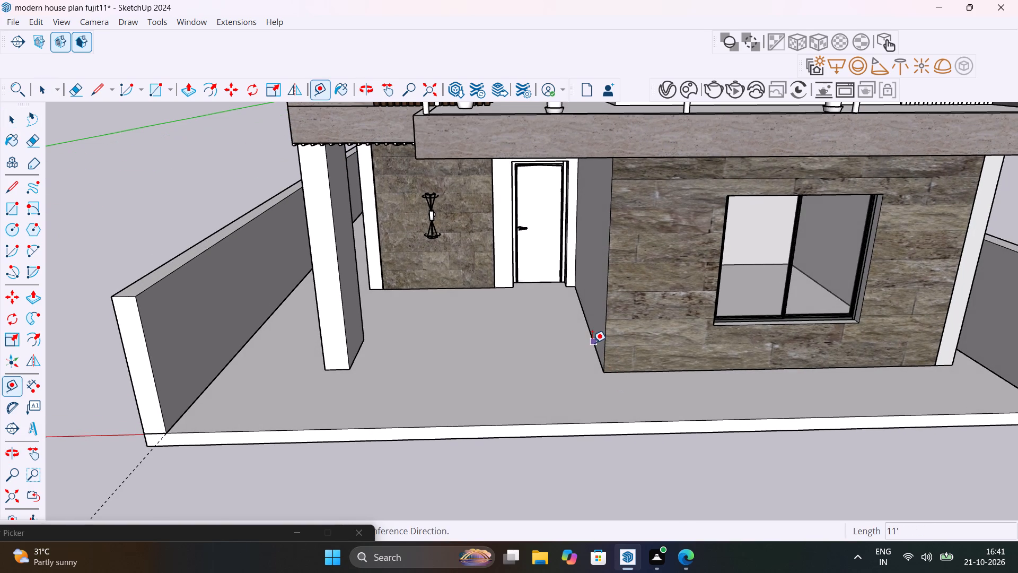
left_click(592, 342)
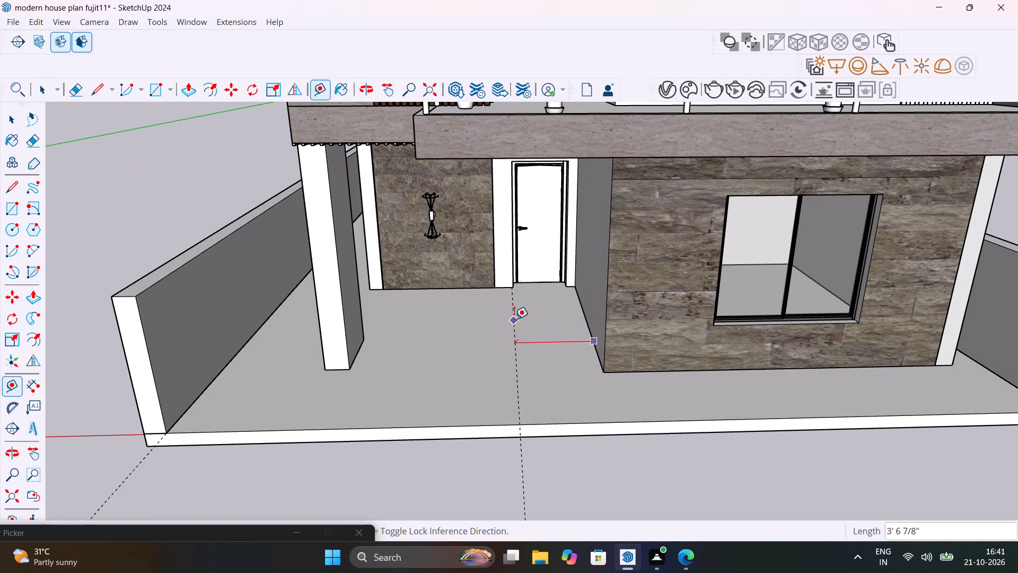
left_click(513, 290)
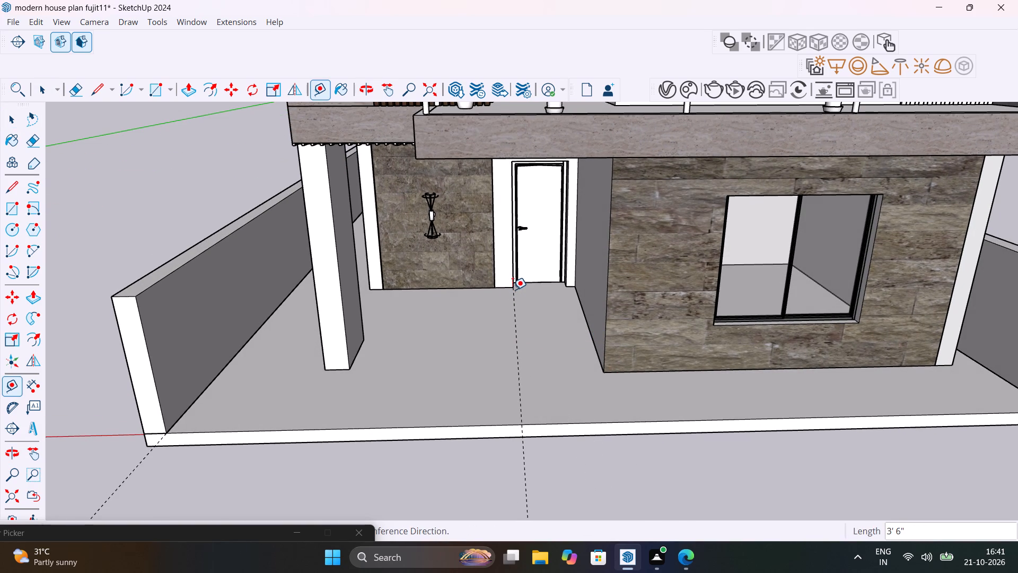
Measure the distance from the porch column's corner to the new guide with the Dimension tool, without keeping the dimension.
left_click(40, 384)
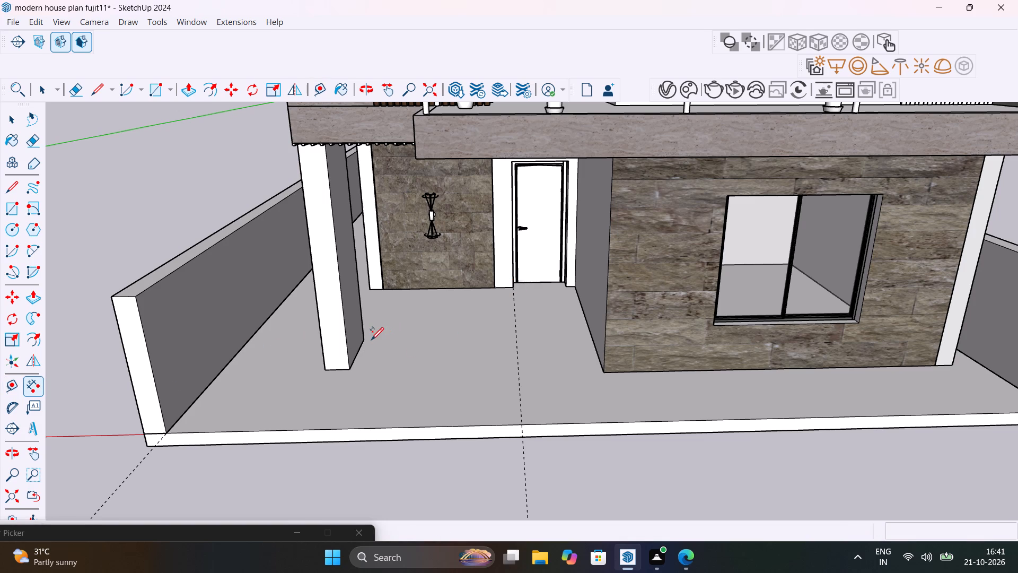
left_click(363, 338)
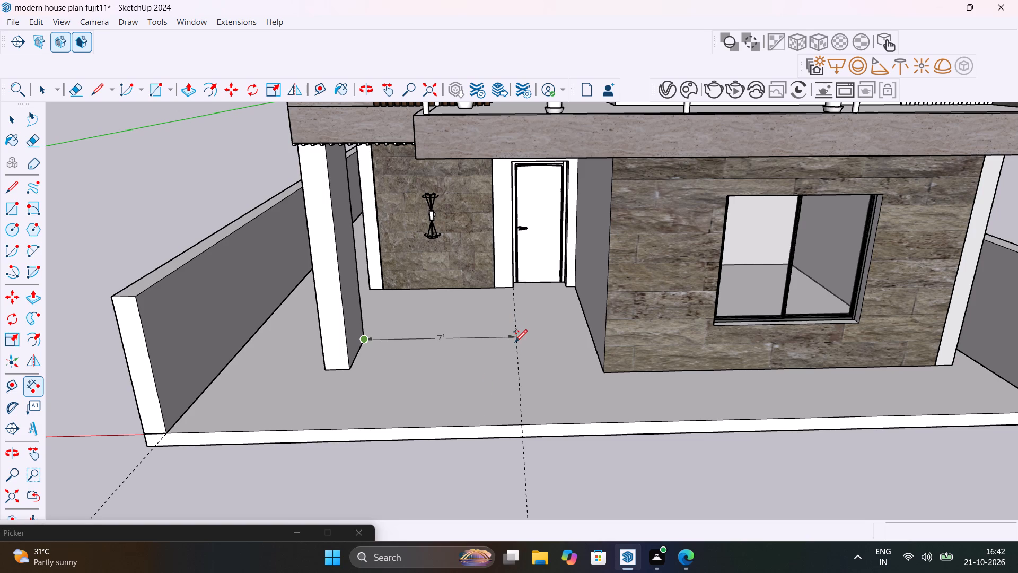
key("Escape")
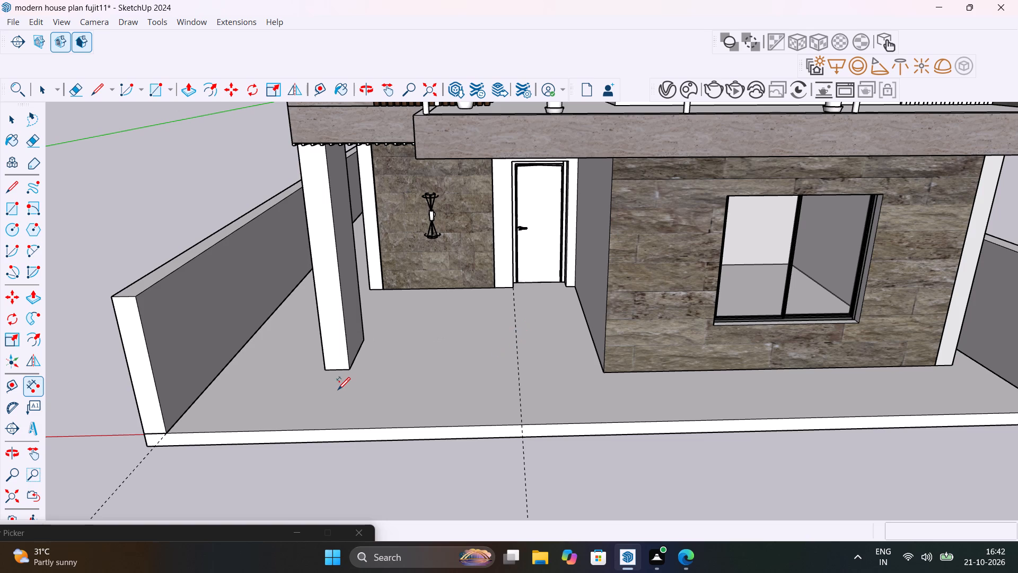
middle_click_drag(348, 396, 494, 368)
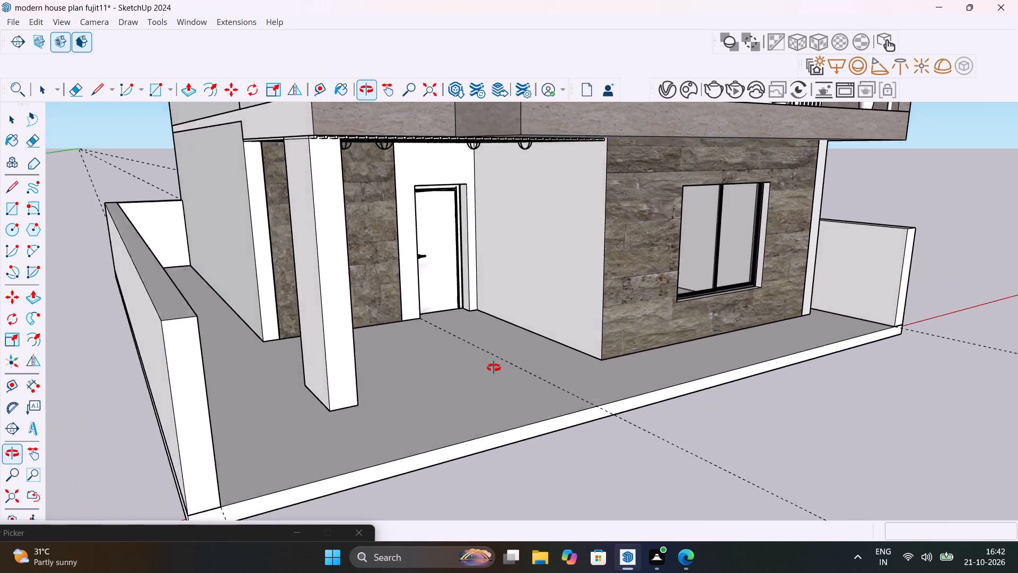
middle_click_drag(494, 368, 319, 403)
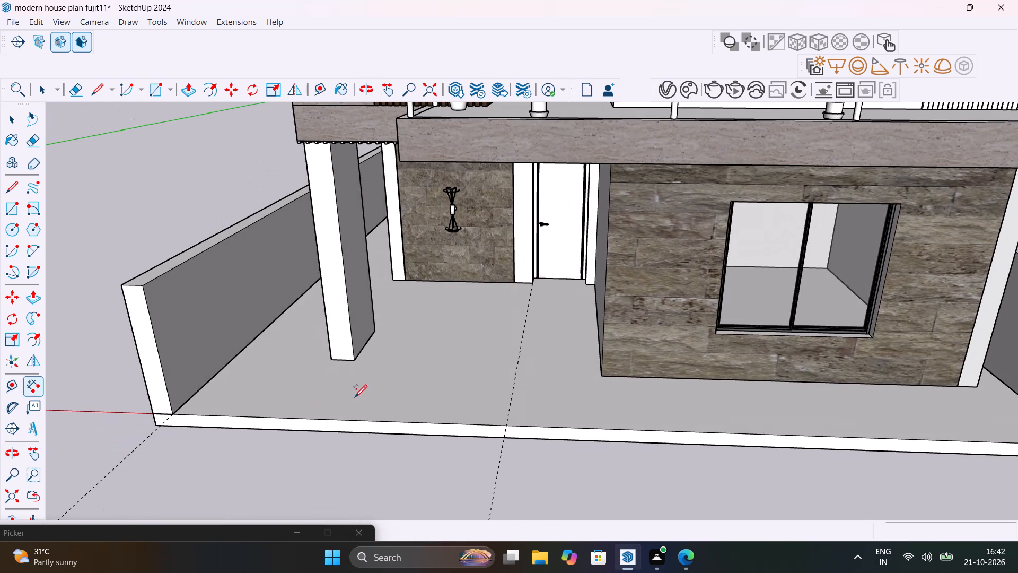
Place guides on the porch floor 9" inside its front edge and 9" from the entrance guide towards the porch column.
key("space")
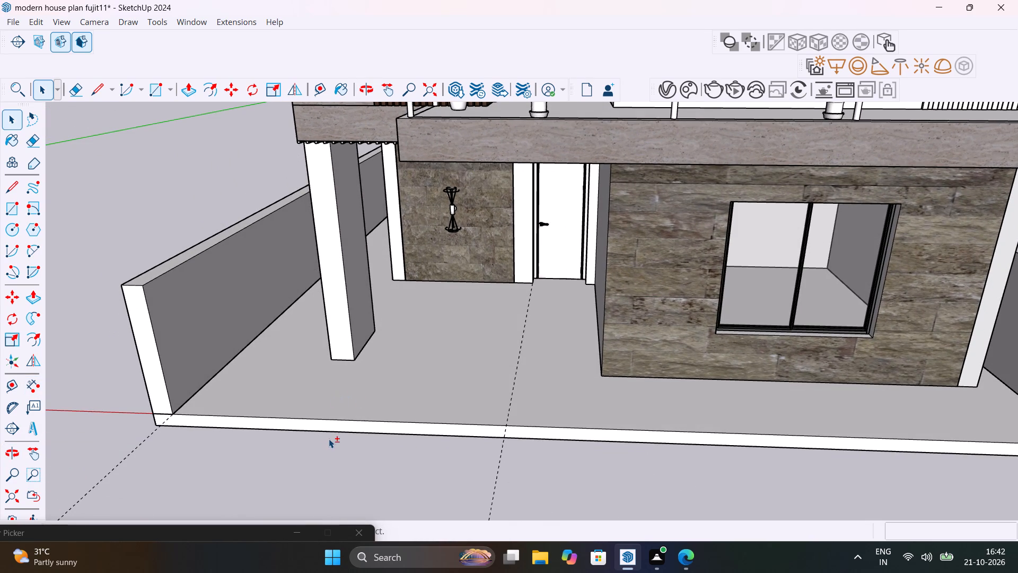
middle_click_drag(329, 439, 389, 447, "shift")
scroll(362, 395, "up", 2)
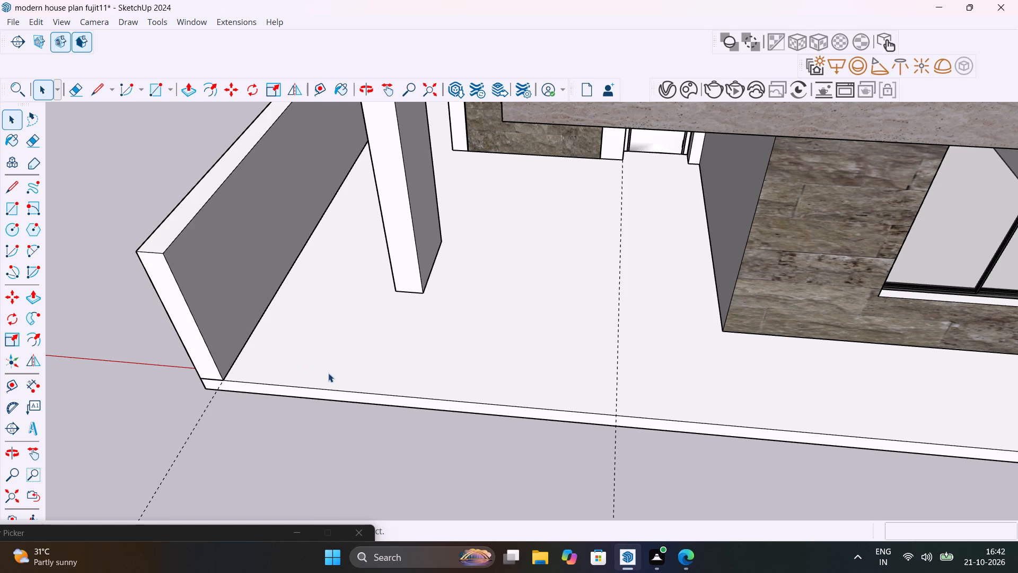
middle_click_drag(336, 377, 334, 340)
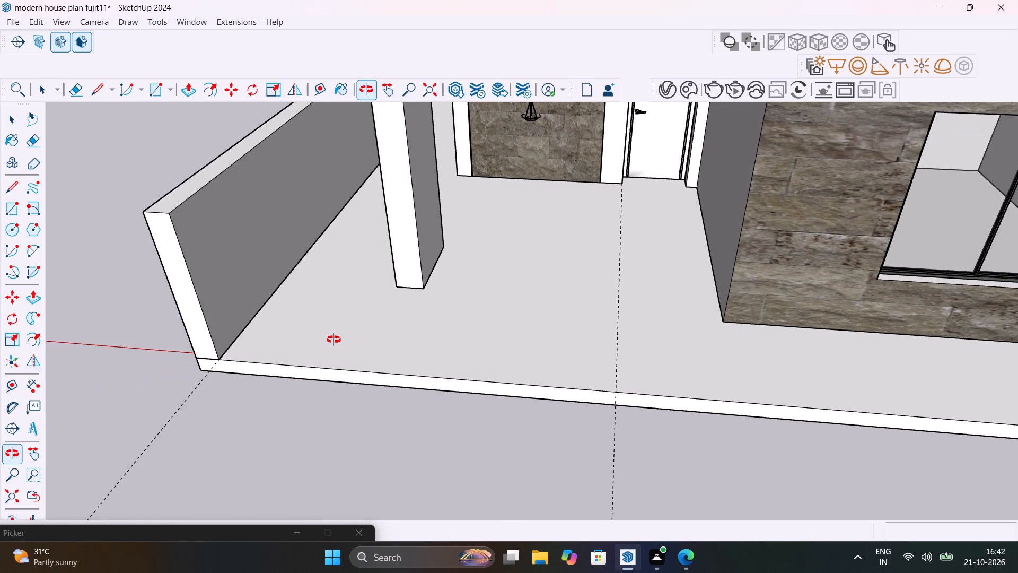
middle_click_drag(334, 340, 213, 367)
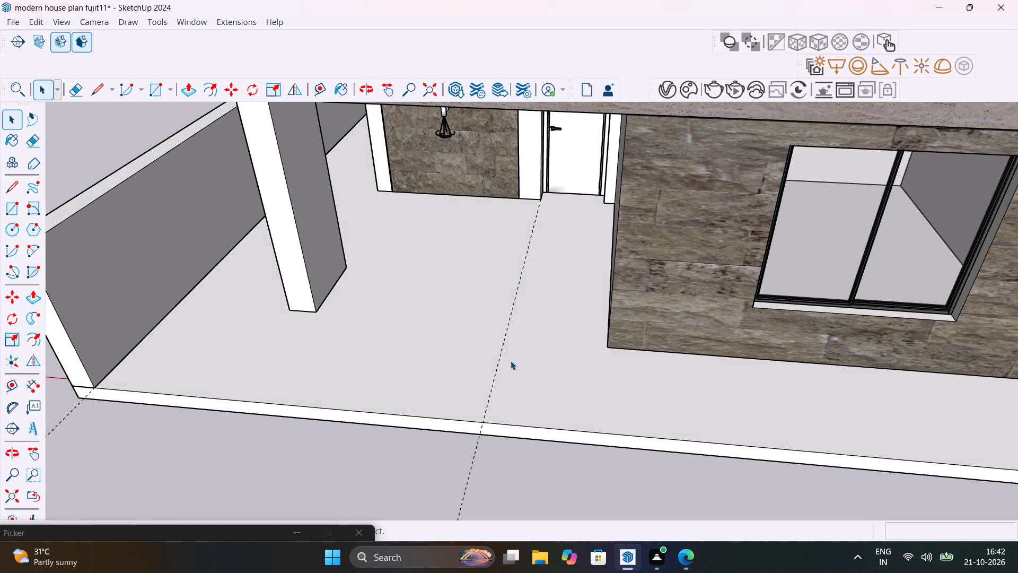
scroll(475, 425, "up", 7)
key("t")
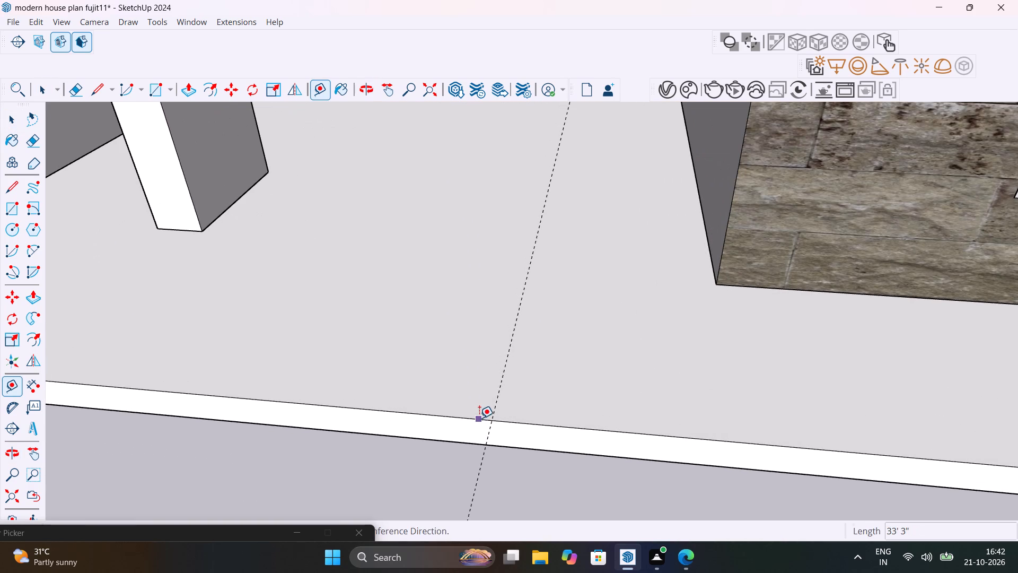
left_click(479, 417)
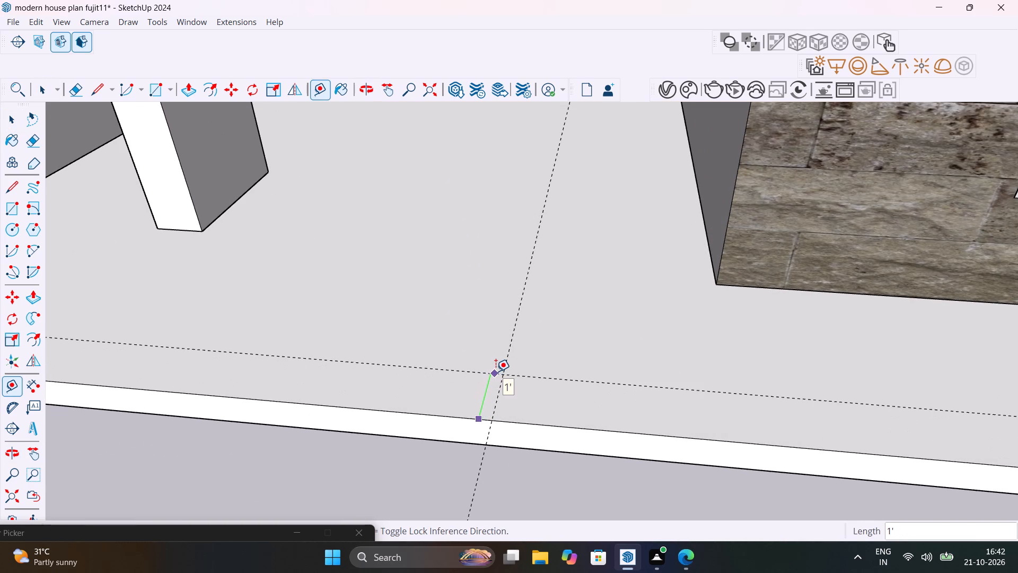
type("9\"")
key("Return")
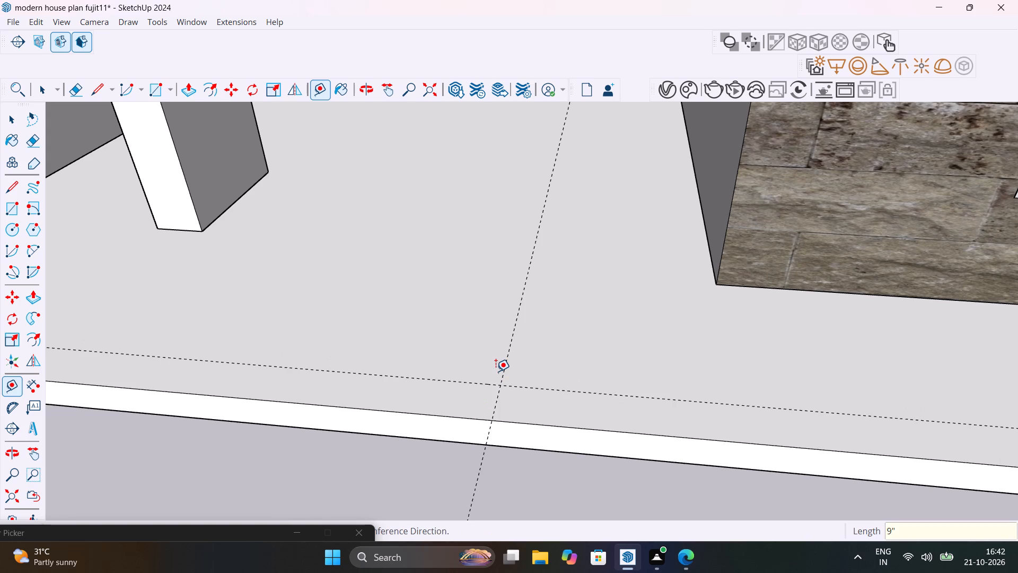
left_click(497, 401)
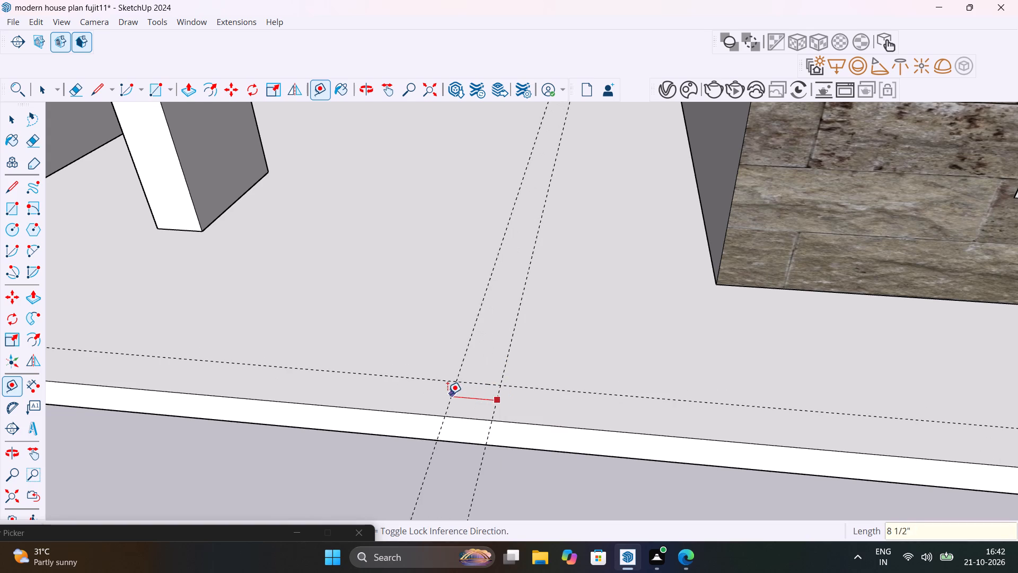
type("9\"")
key("Return")
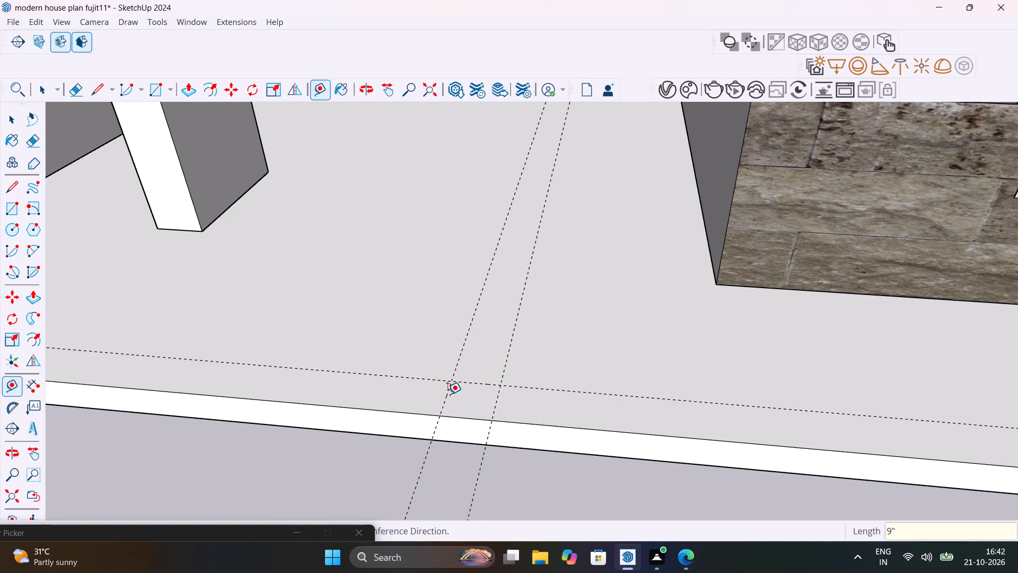
Draw a 9" by 9" square between the guides at the floor's front edge and group it.
key("space")
type("R")
left_click(449, 383)
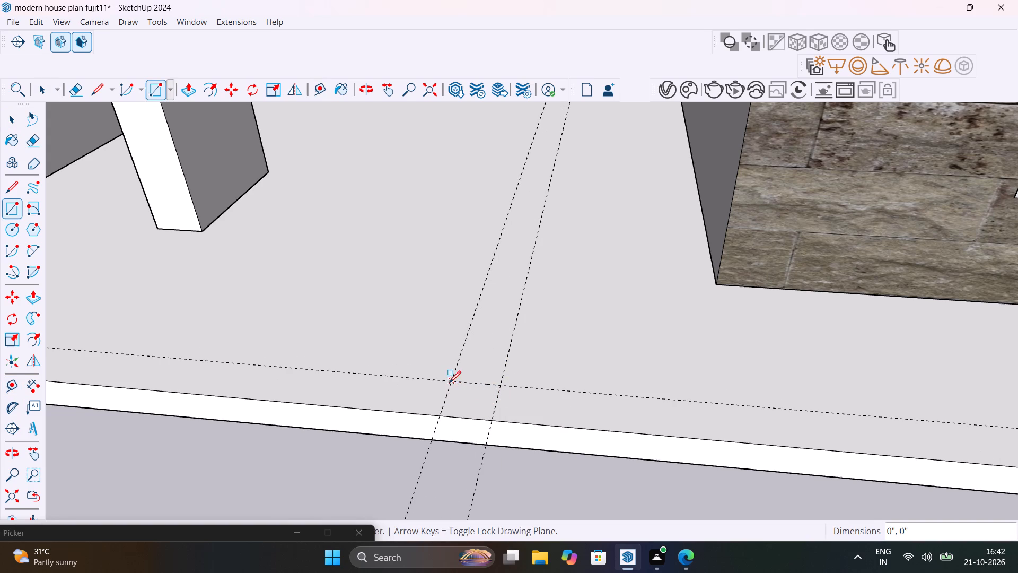
left_click(491, 419)
key("space")
triple_click(481, 402)
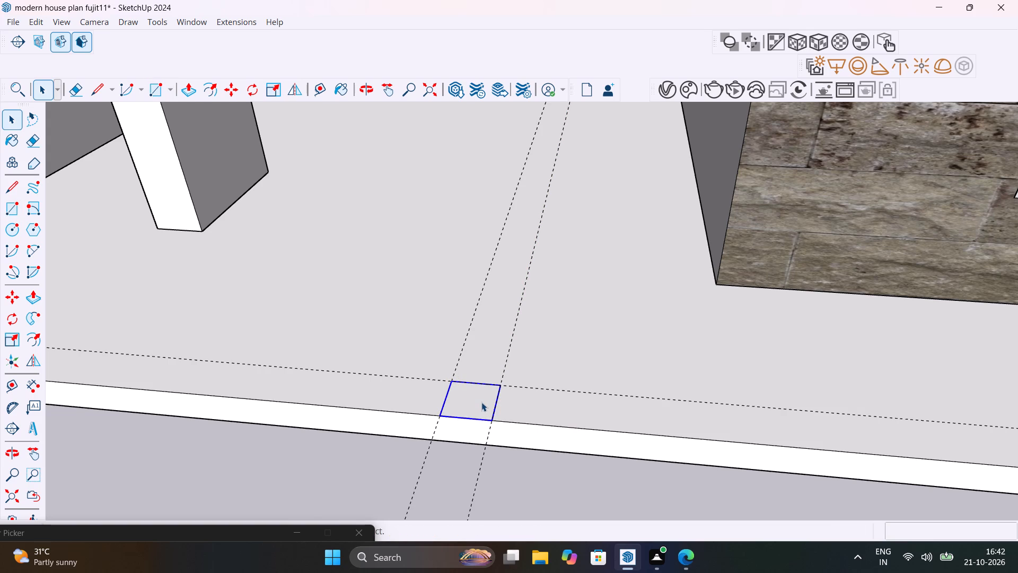
right_click(481, 402)
left_click(558, 199)
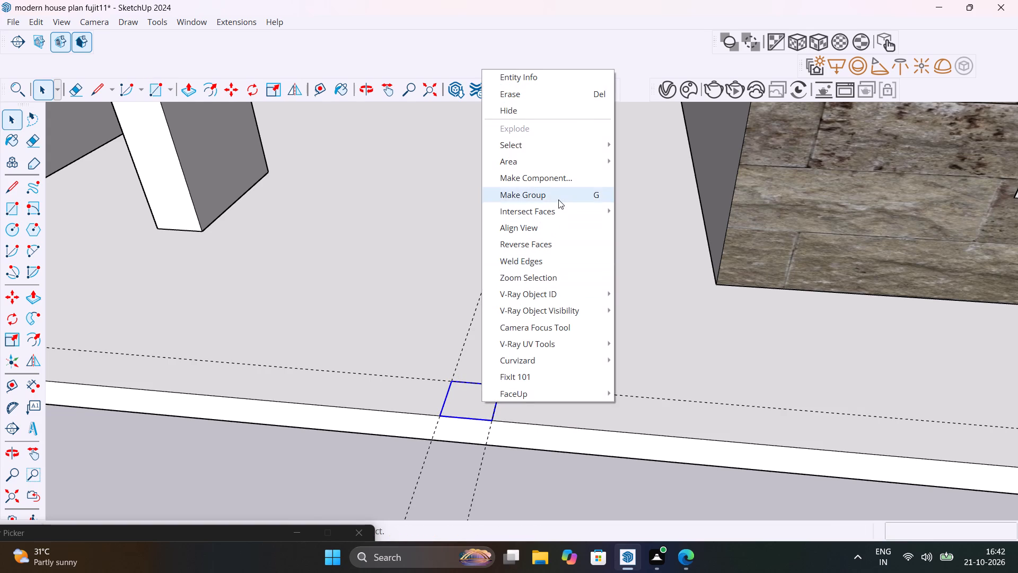
Inside the new group, Push/Pull the square up to the boundary wall's top height to form a pillar.
double_click(469, 404)
key("p")
left_click_drag(468, 403, 468, 397)
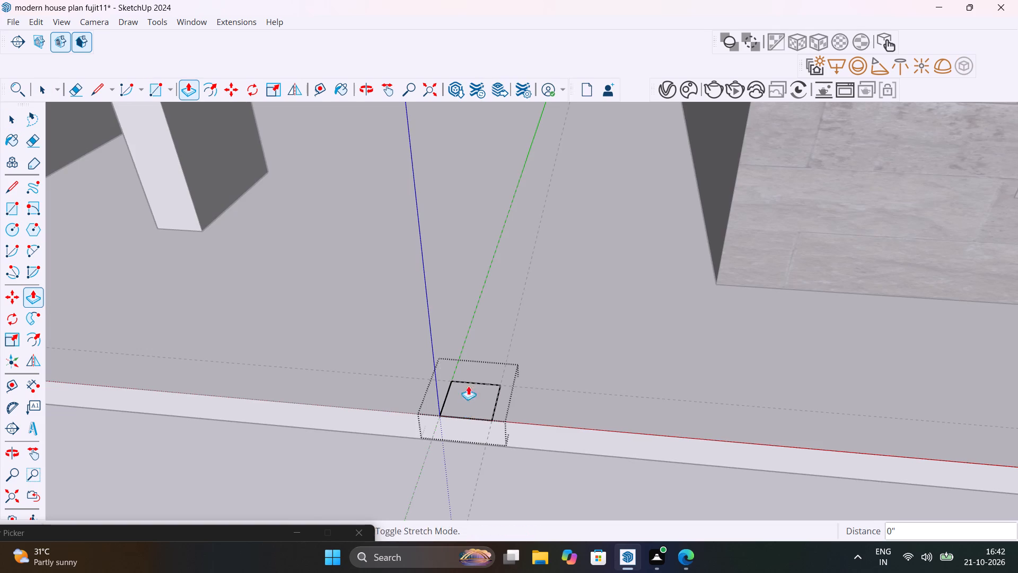
scroll(466, 357, "down", 14)
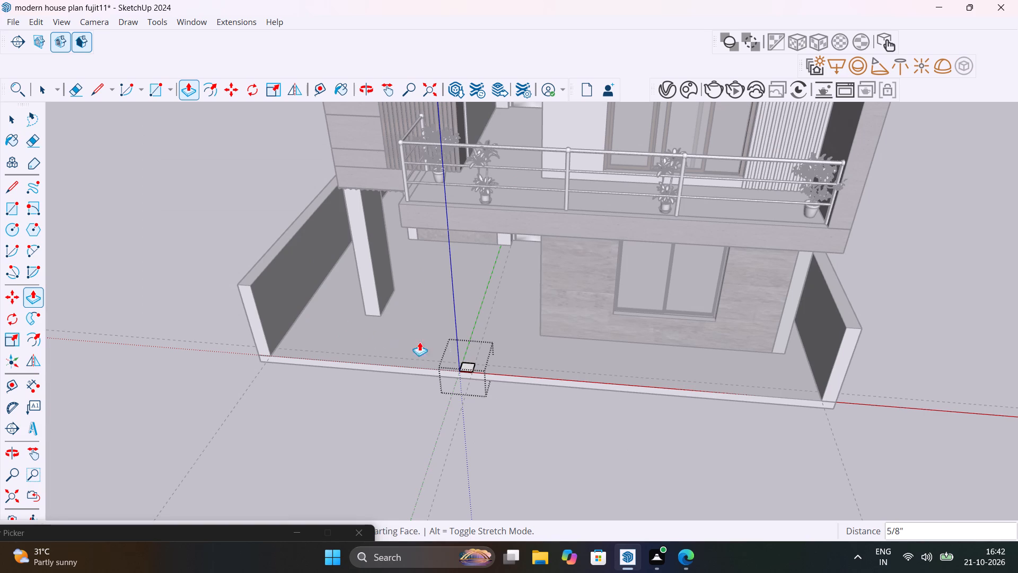
scroll(452, 346, "up", 12)
left_click(525, 430)
scroll(453, 344, "down", 2)
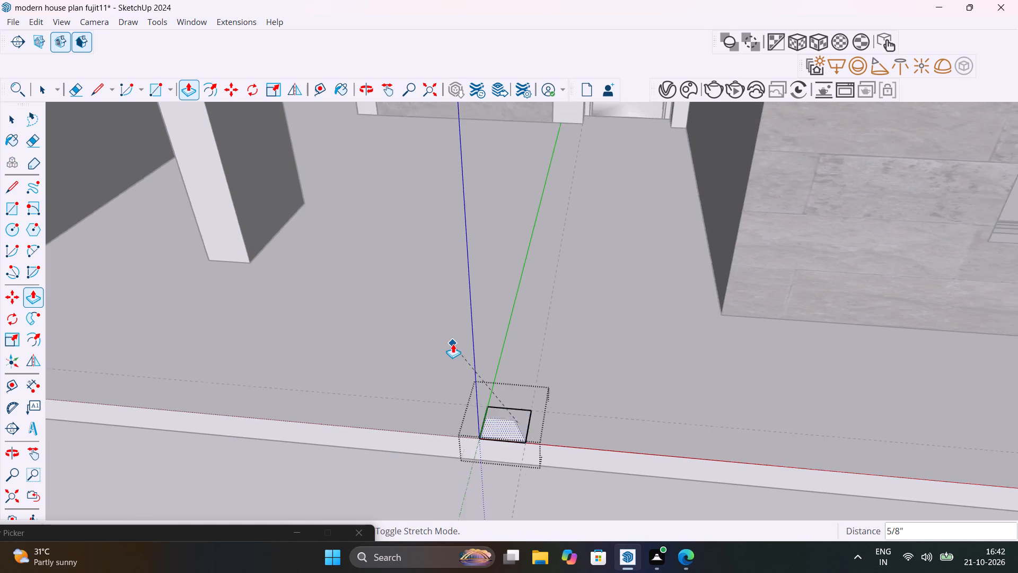
scroll(453, 344, "down", 11)
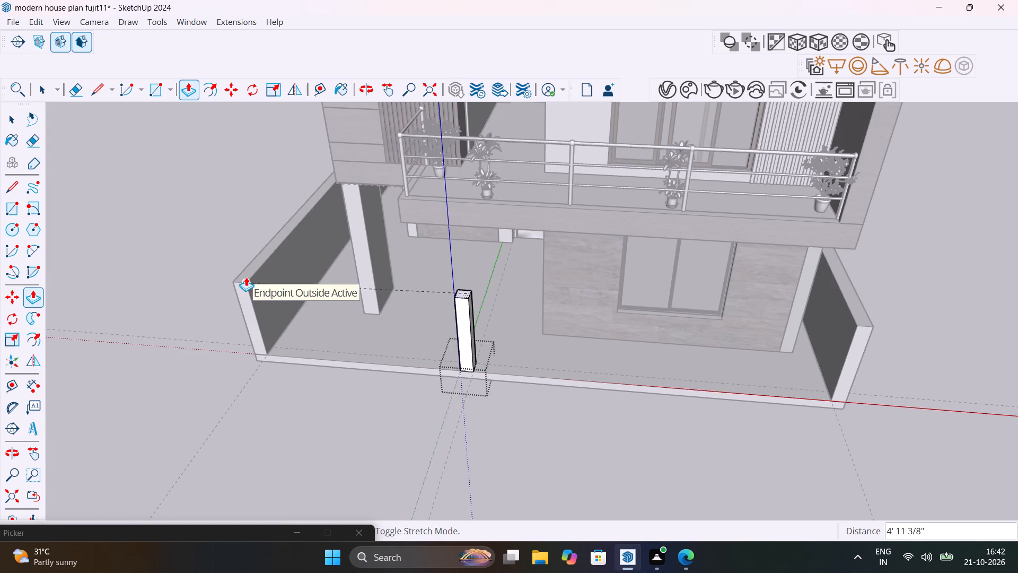
left_click(246, 277)
key("space")
left_click(310, 408)
Measure from the porch column to the nearer guide and from the entrance wall to the new pillar, without keeping the dimensions.
middle_click_drag(376, 403, 449, 240)
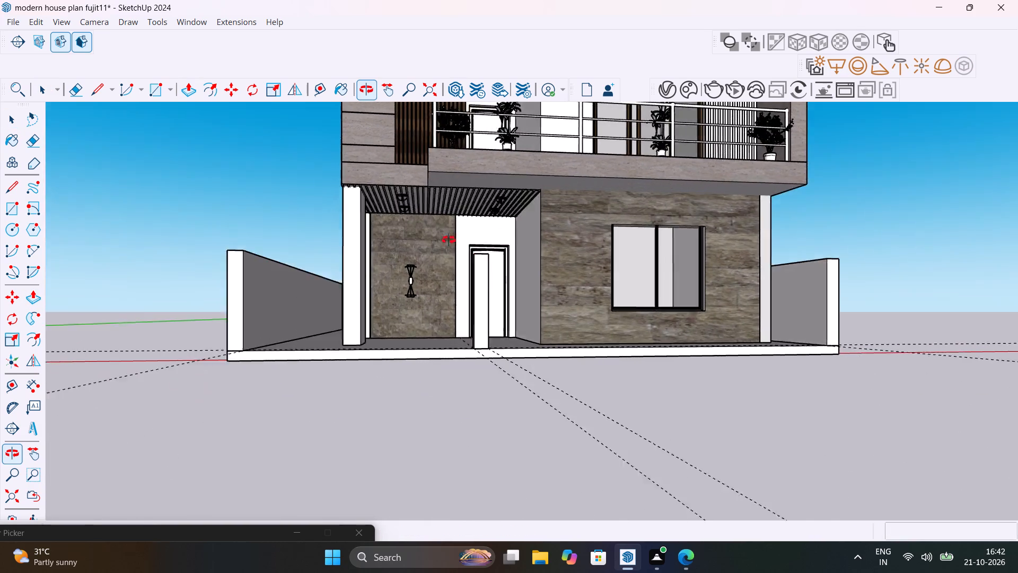
middle_click_drag(449, 240, 421, 318)
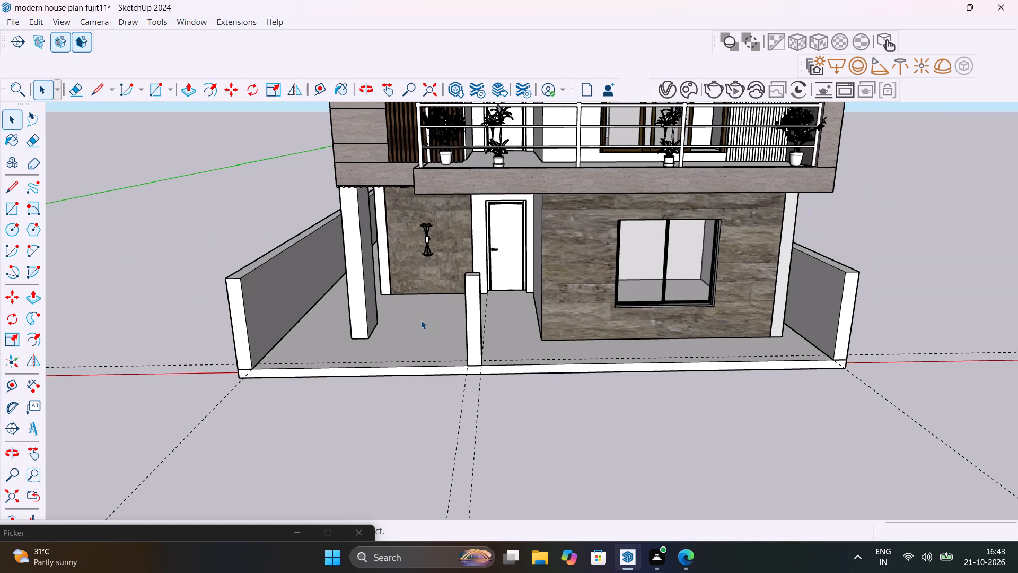
middle_click_drag(478, 353, 584, 413)
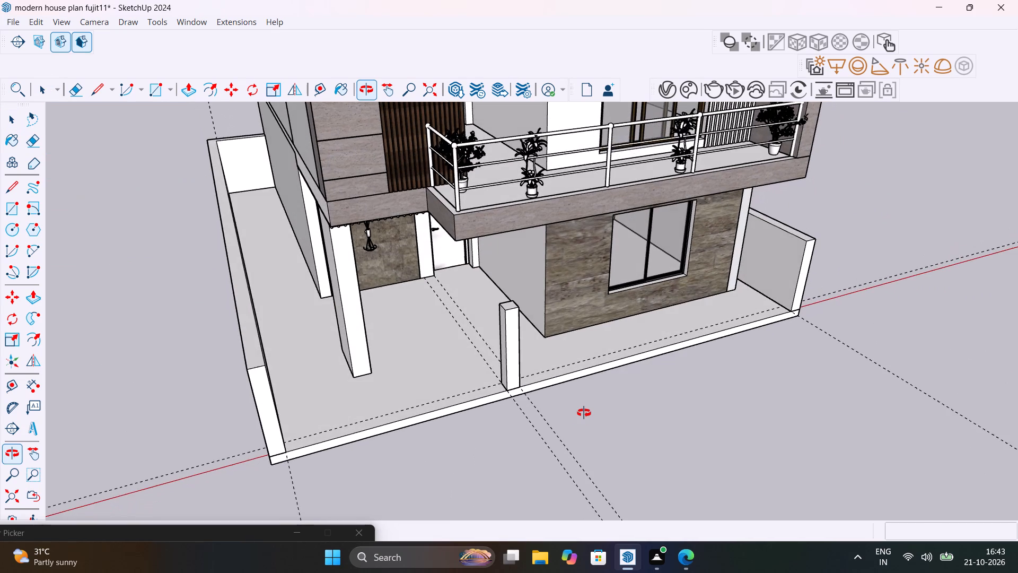
middle_click_drag(584, 413, 476, 400)
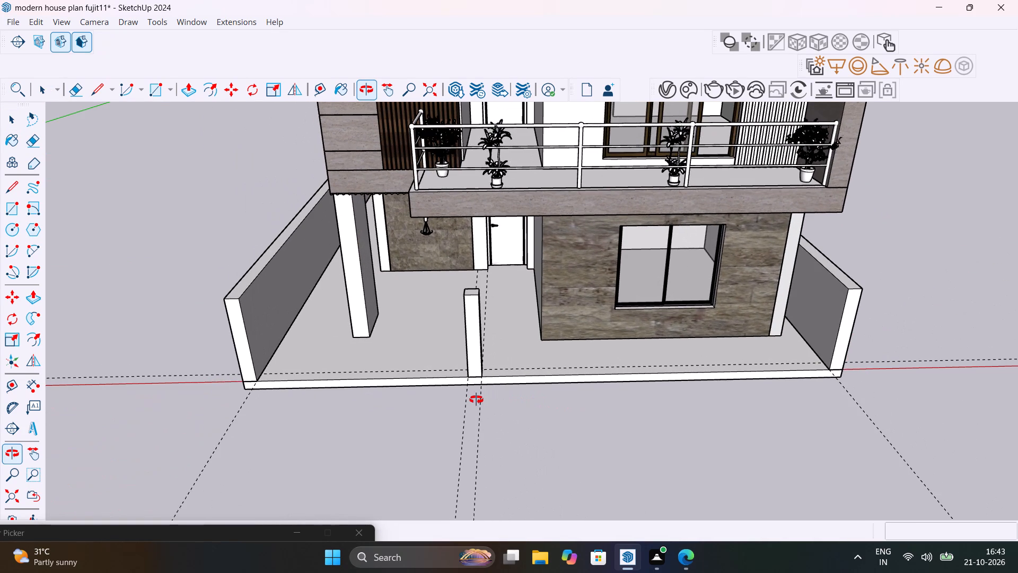
middle_click_drag(476, 400, 498, 395)
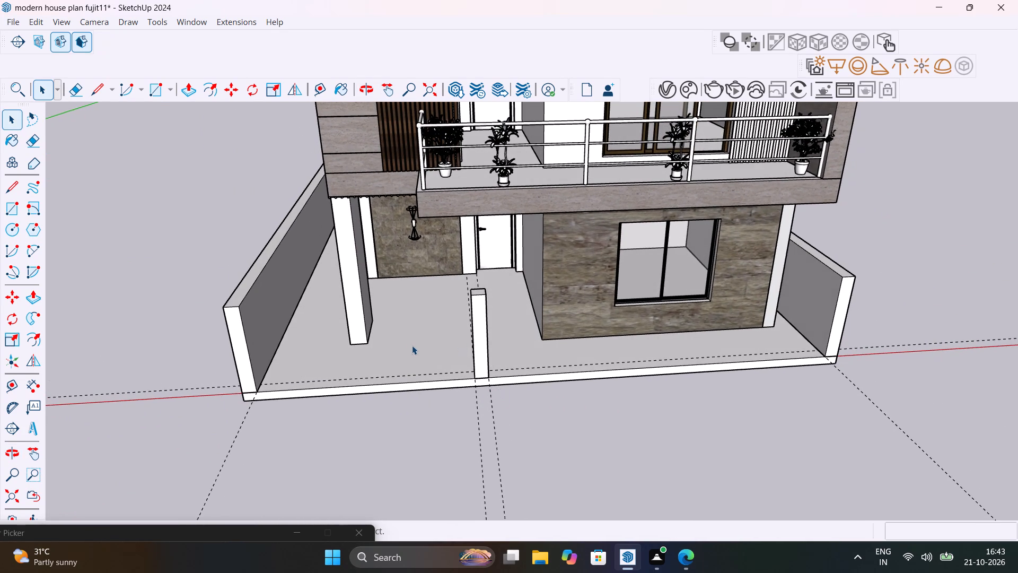
scroll(410, 343, "up", 9)
left_click(39, 384)
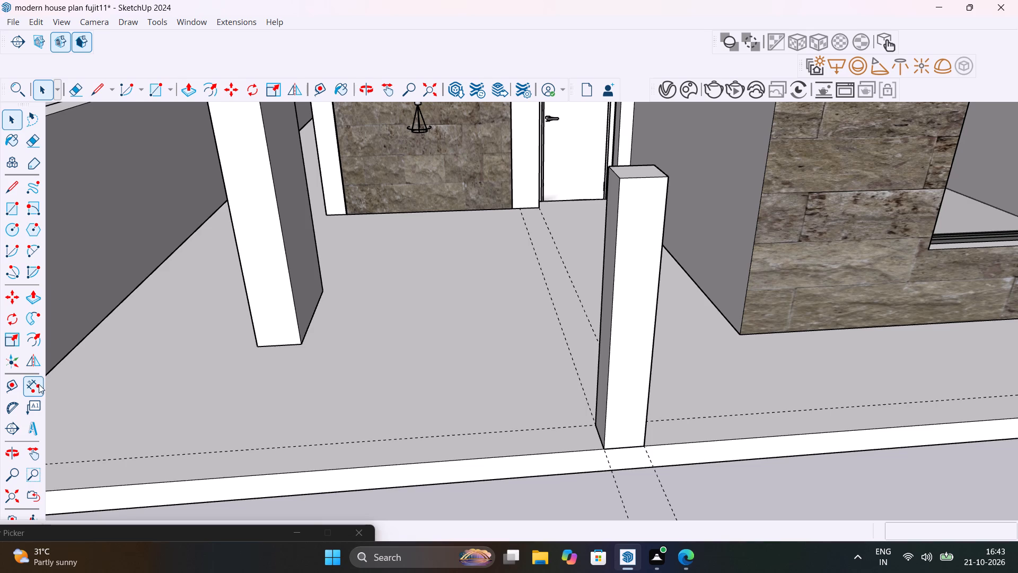
left_click(323, 290)
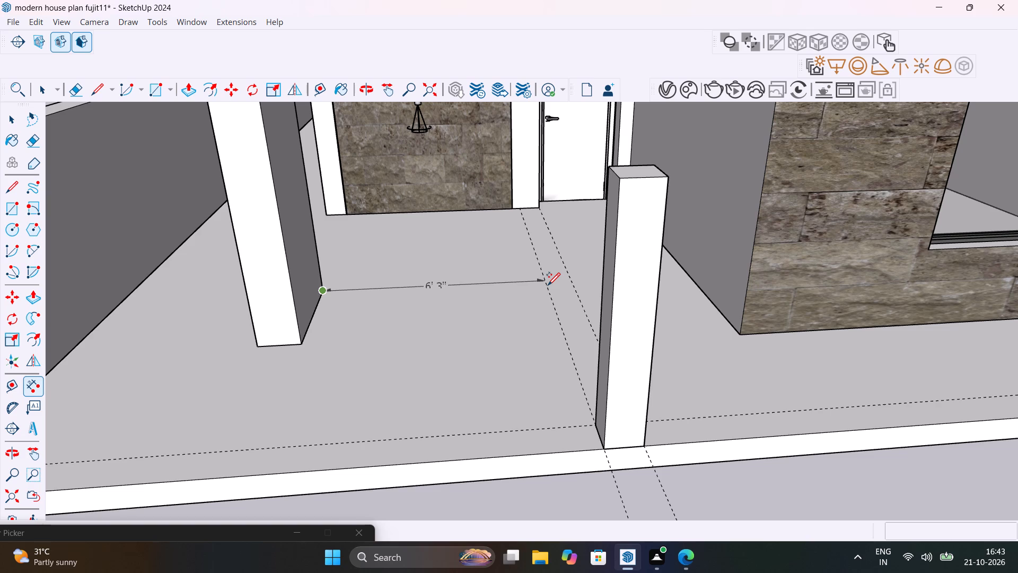
key("Escape")
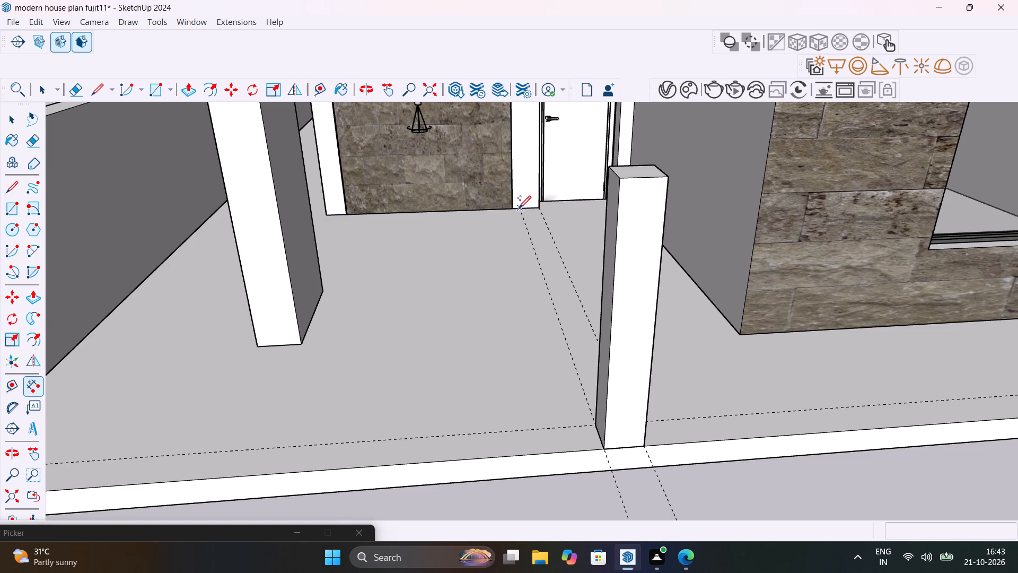
left_click(519, 207)
left_click(593, 421)
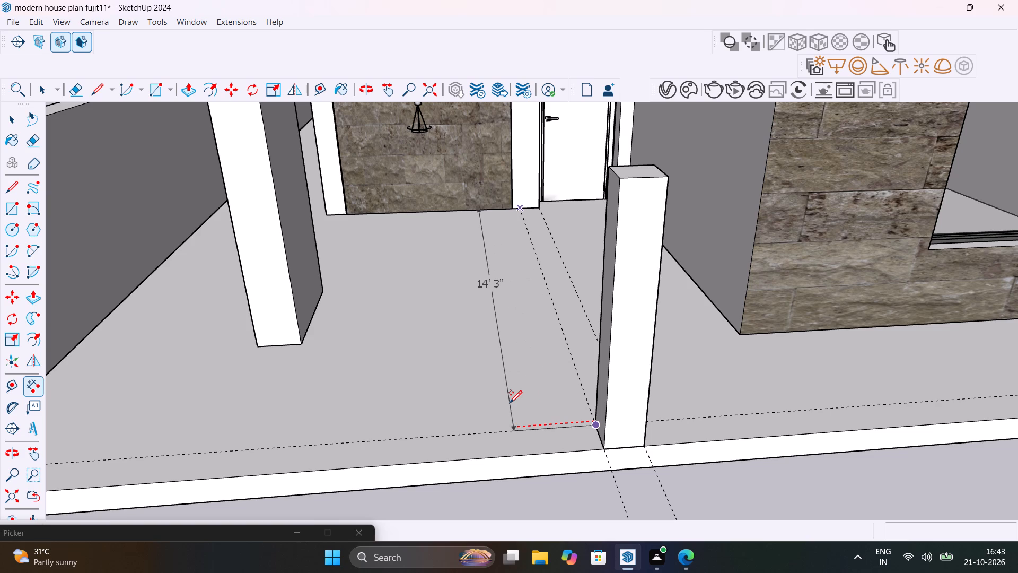
key("Escape")
key("space")
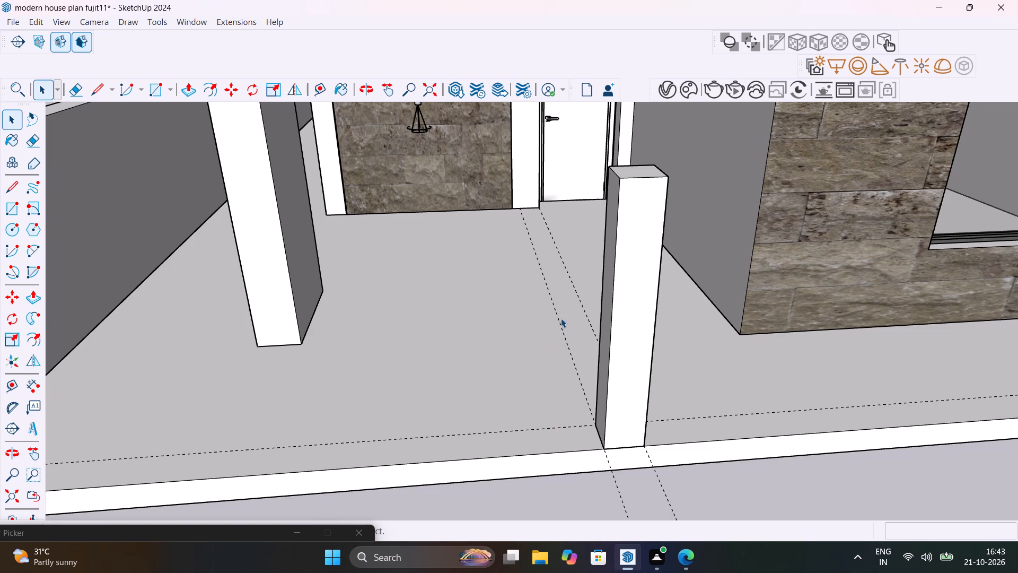
Push/Pull the porch column's face on the entrance side inward by 1".
scroll(559, 317, "up", 5)
scroll(559, 325, "down", 2)
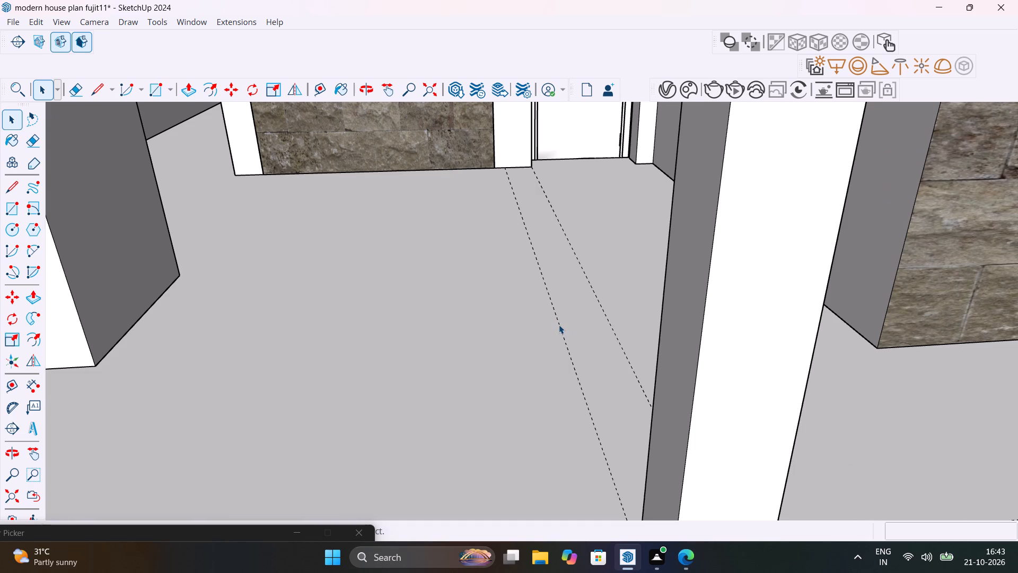
scroll(559, 325, "down", 9)
middle_click_drag(559, 334, 416, 289)
left_click(434, 270)
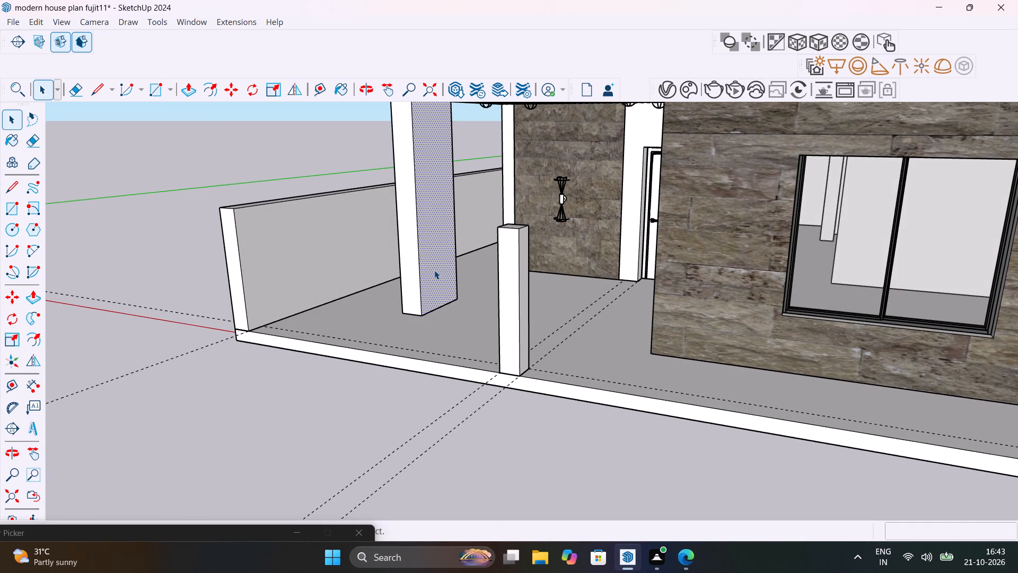
key("p")
left_click(434, 270)
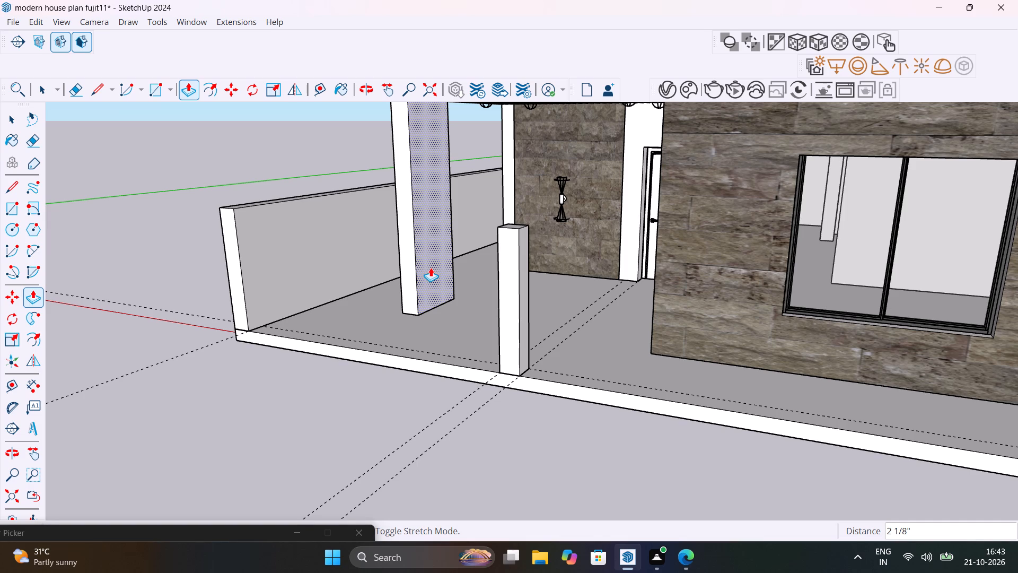
key("Escape")
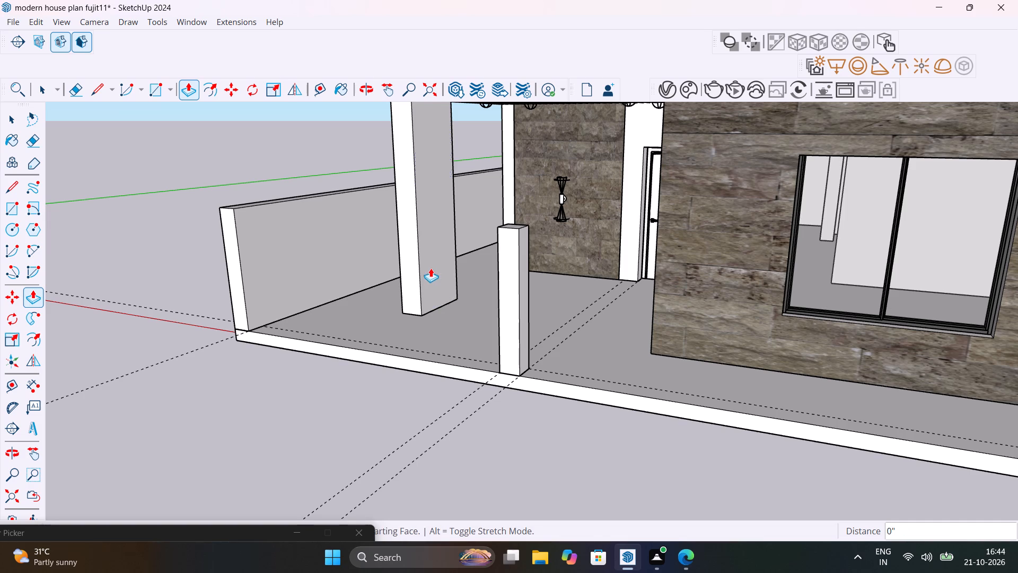
left_click(434, 280)
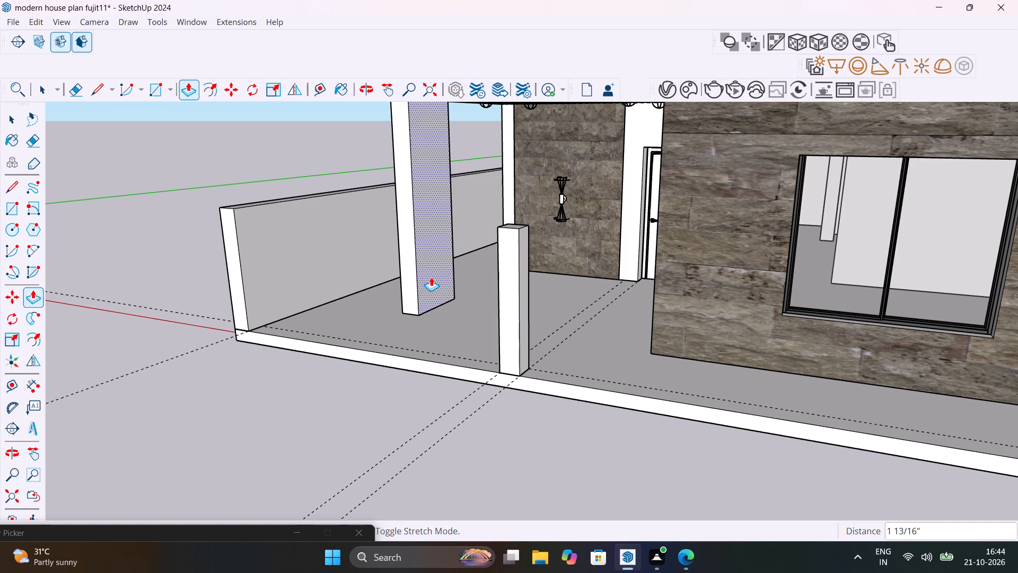
type("1\"")
key("Return")
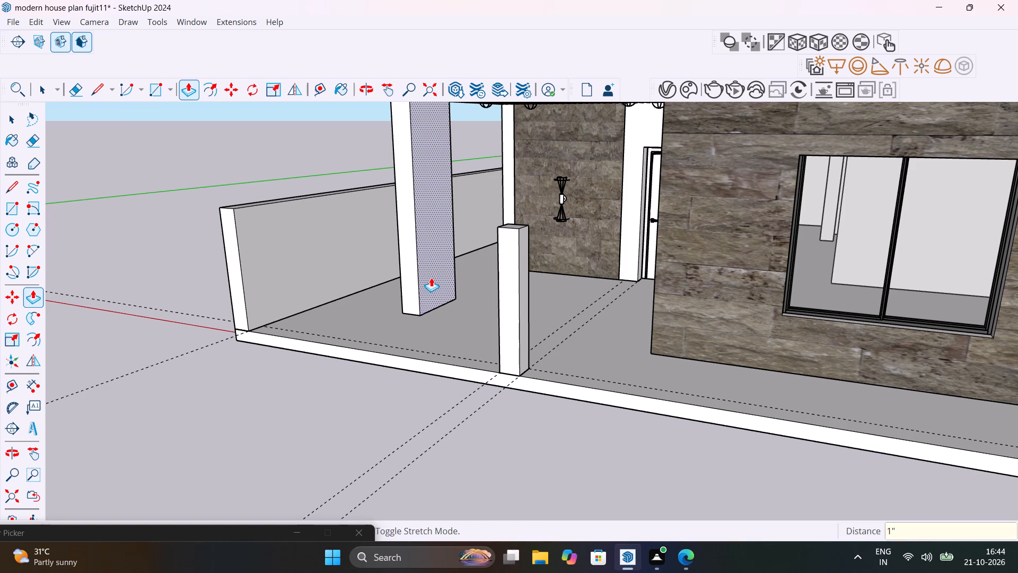
key("space")
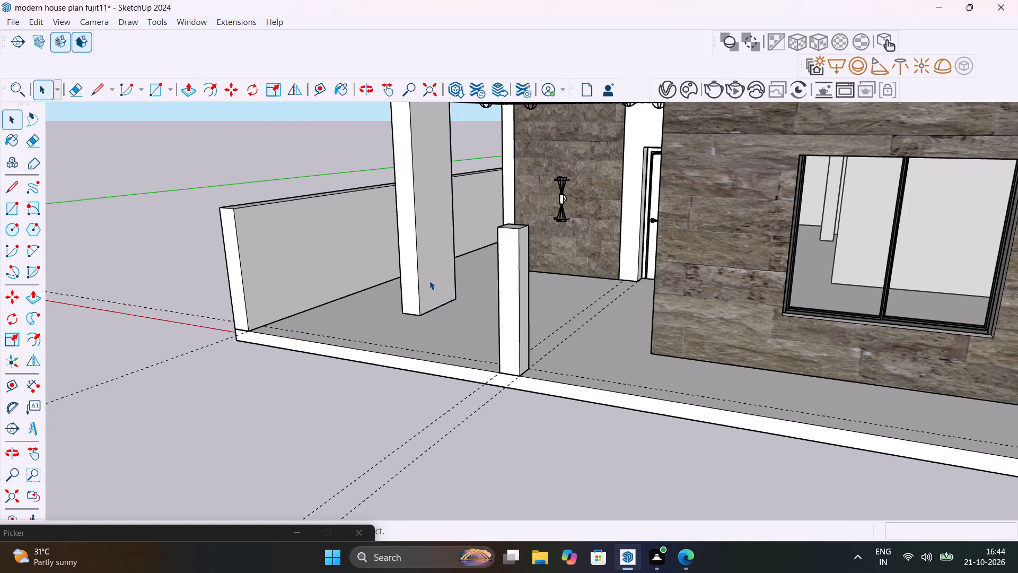
Measure the distance from the porch column's corner to the nearer guide again, without keeping the dimension.
middle_click_drag(488, 381, 643, 423)
left_click(32, 380)
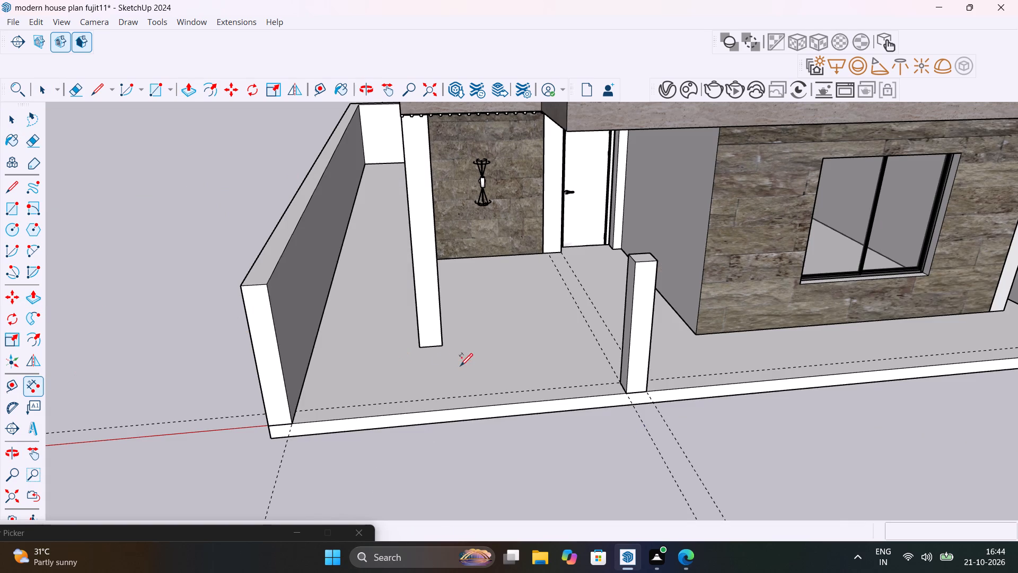
left_click(446, 347)
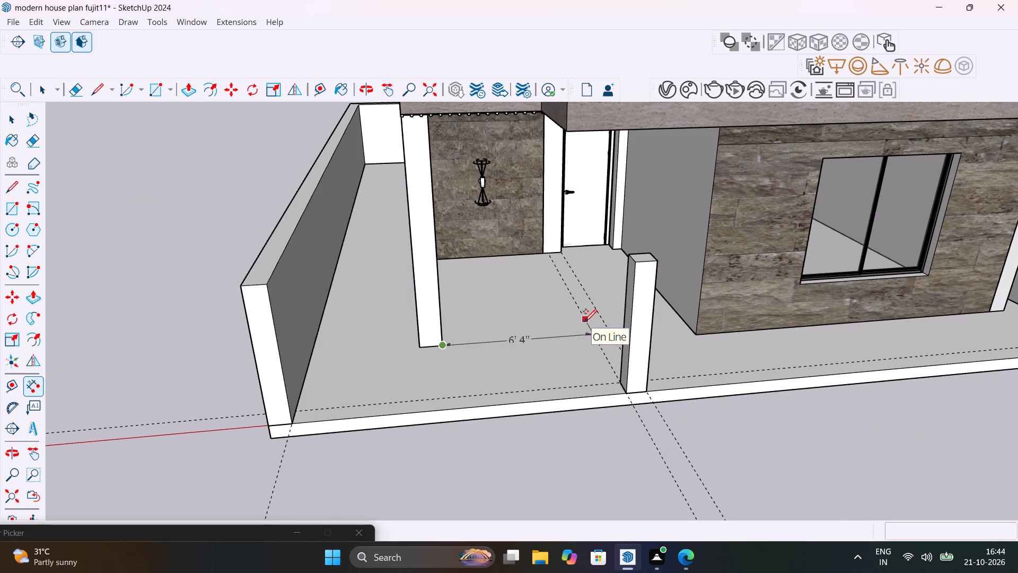
key("Escape")
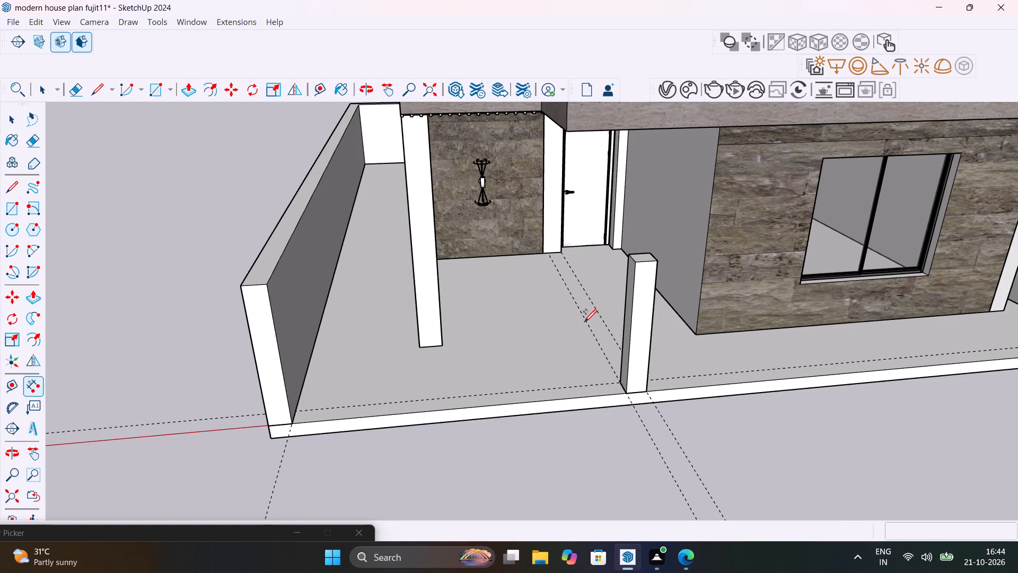
key("space")
scroll(573, 337, "down", 5)
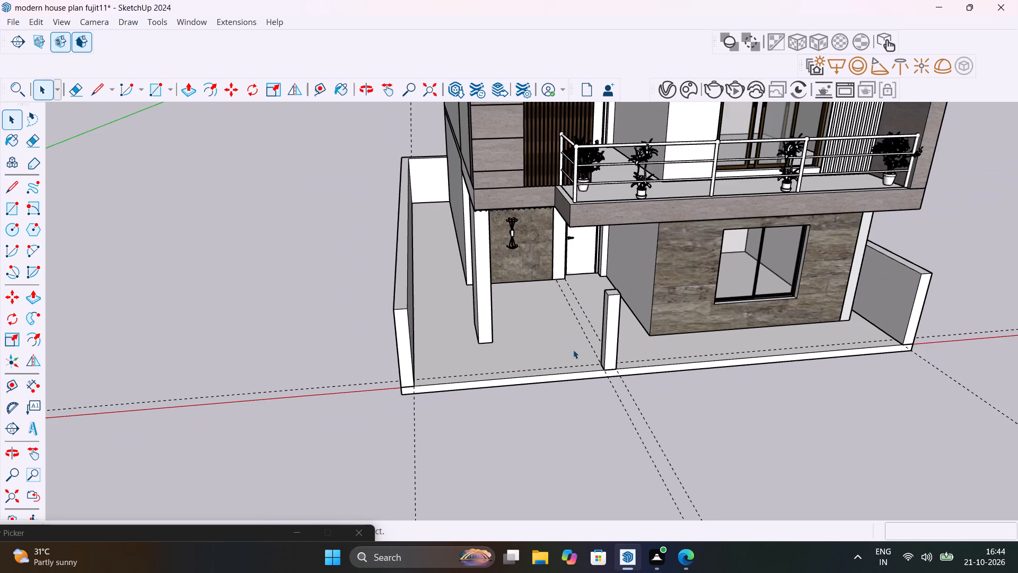
middle_click_drag(574, 351, 452, 342)
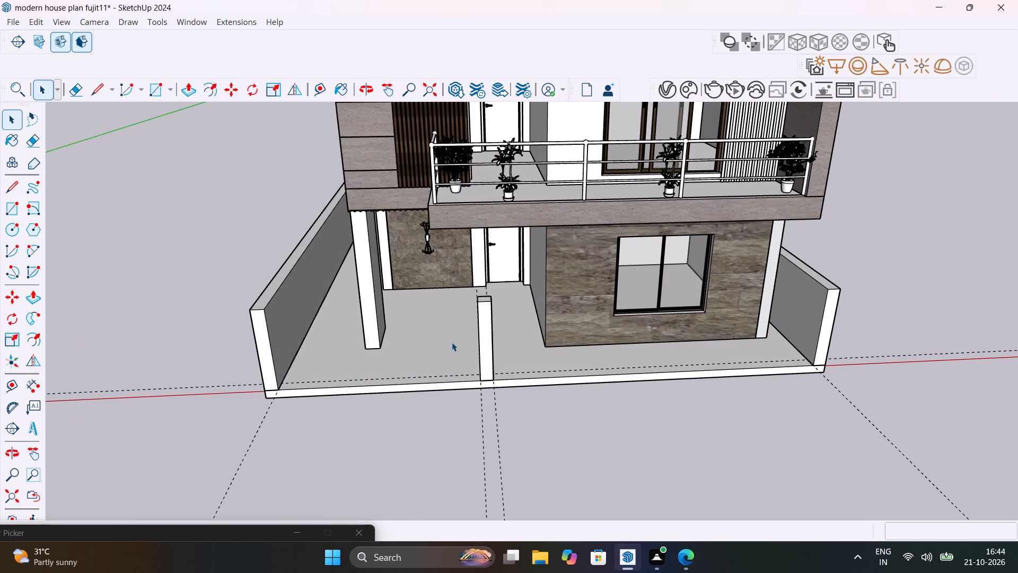
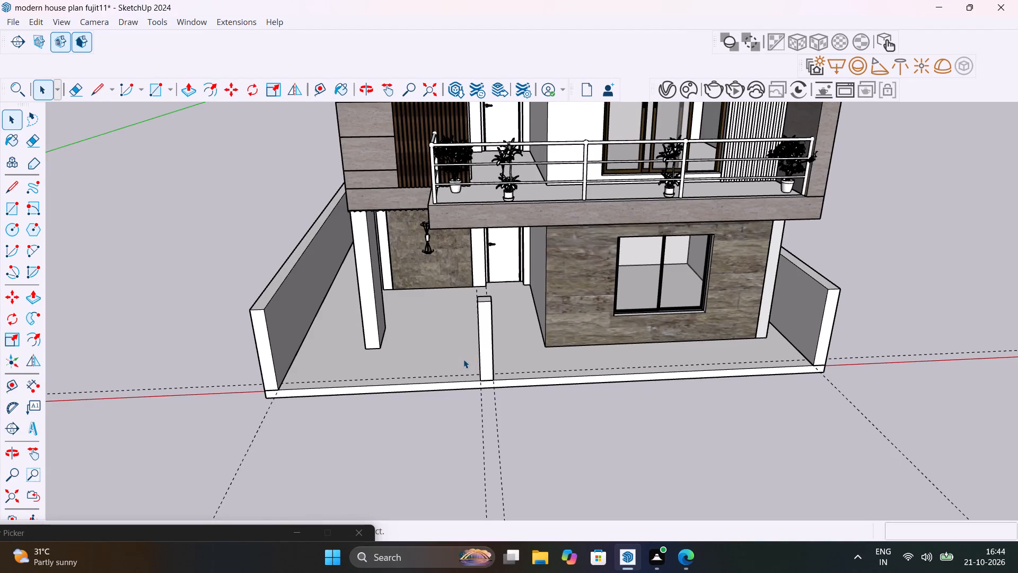
Search the online Chaos Cosmos asset library for "gate".
scroll(463, 359, "down", 2)
middle_click_drag(483, 381, 477, 371)
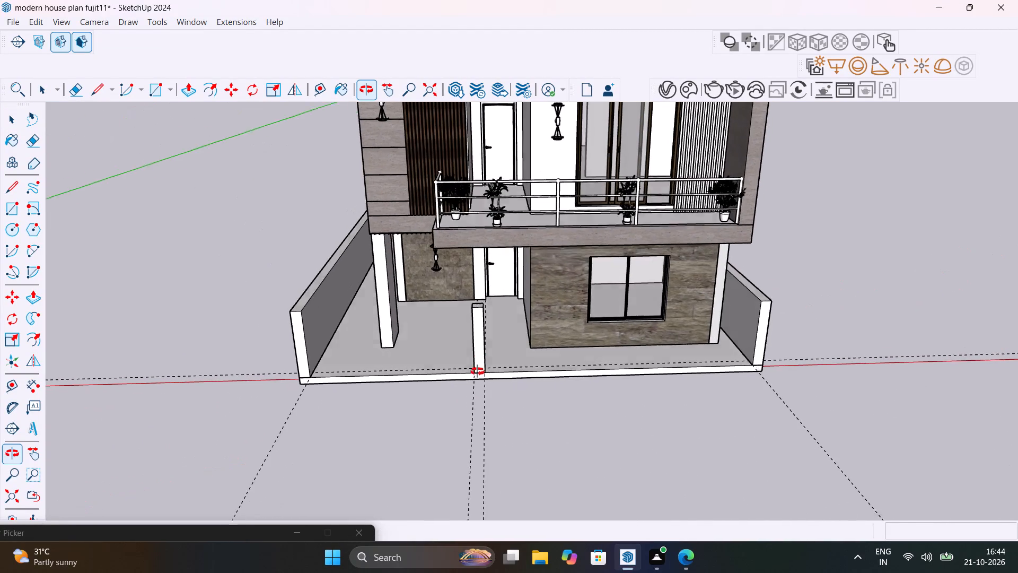
middle_click_drag(477, 371, 479, 356)
left_click(687, 85)
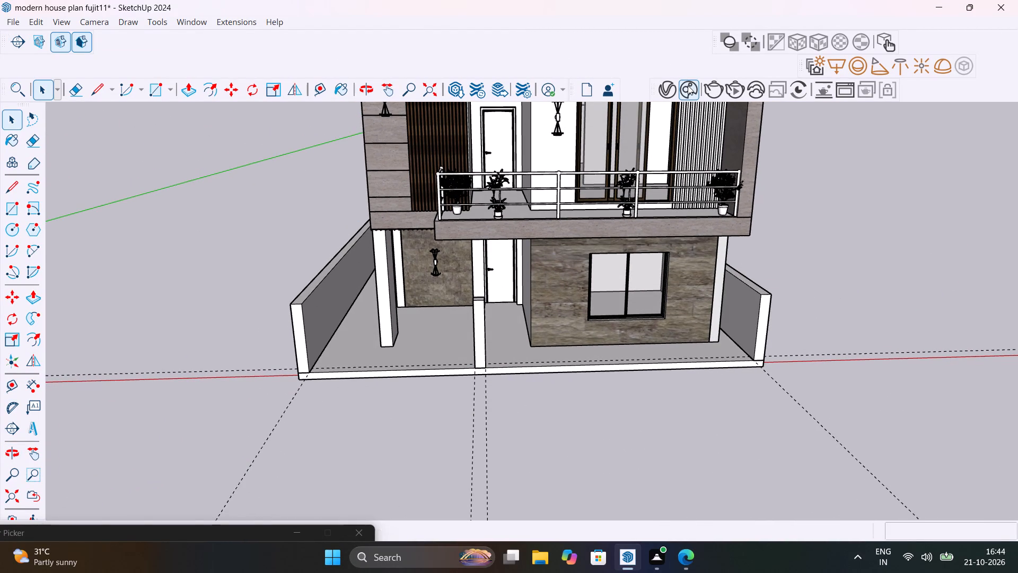
left_click(143, 57)
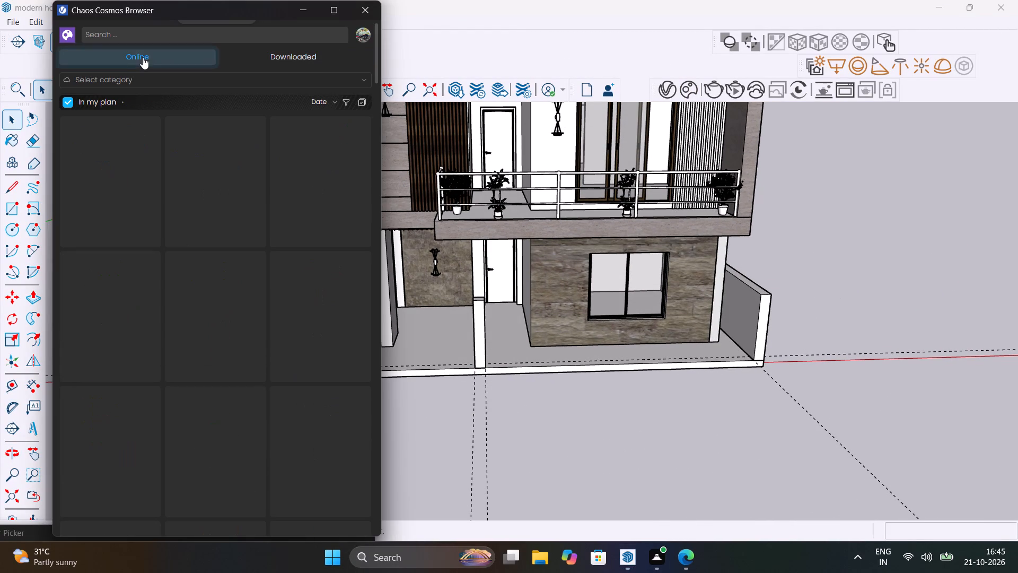
left_click(194, 36)
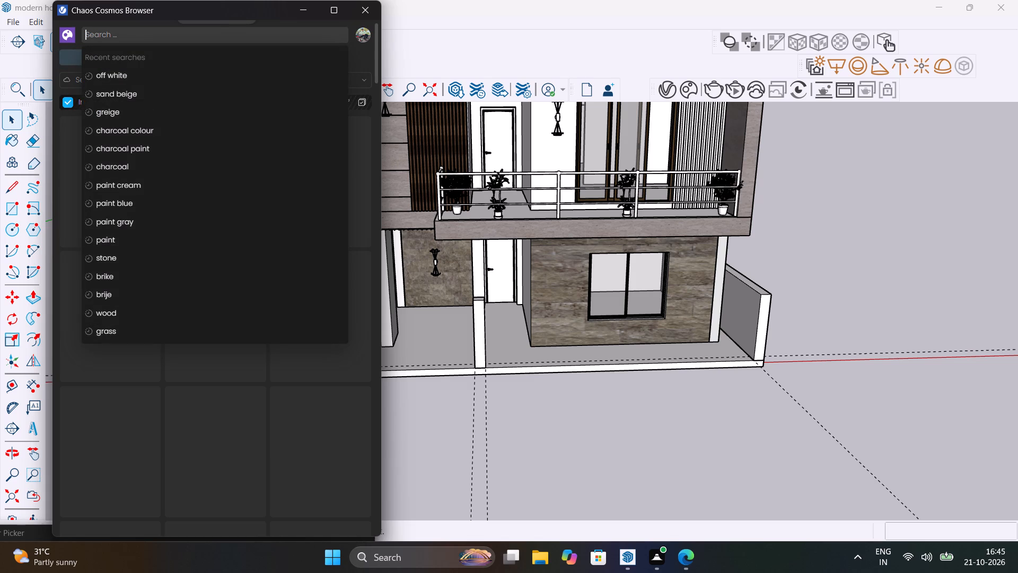
type("GATE")
key("Return")
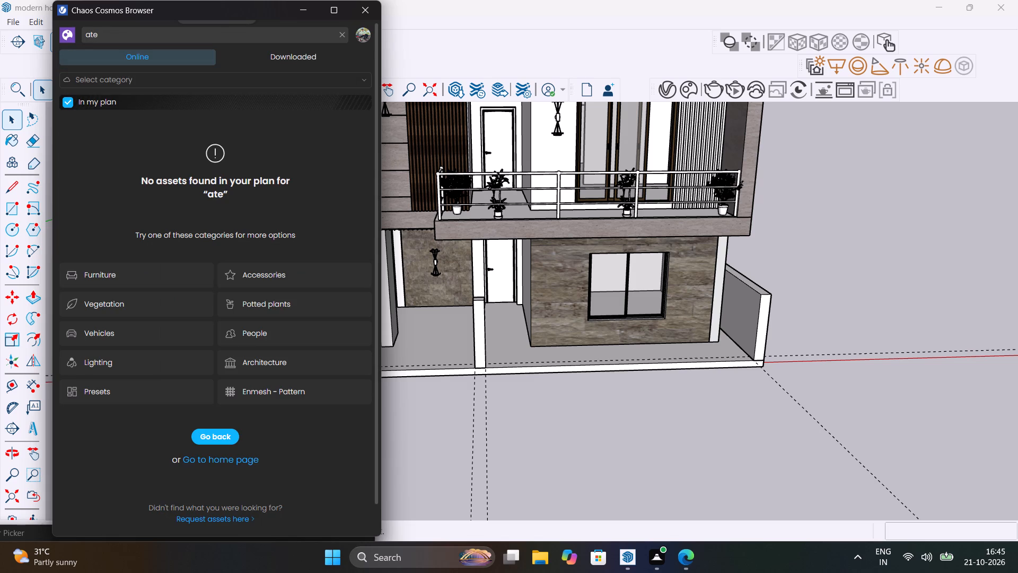
key("BackSpace")
key("BackSpace")
key("BackSpace")
key("BackSpace")
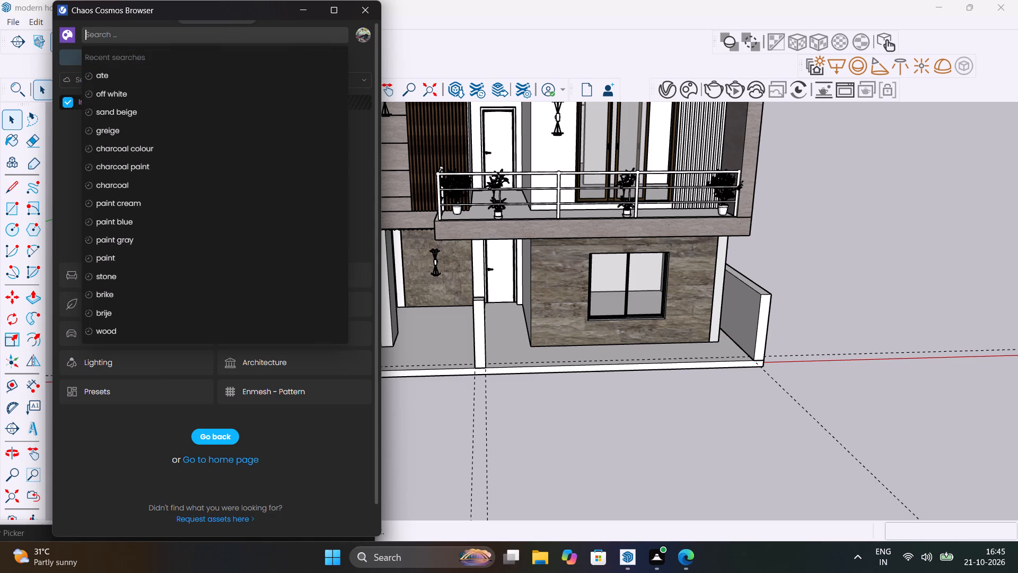
type("GA")
type("TE")
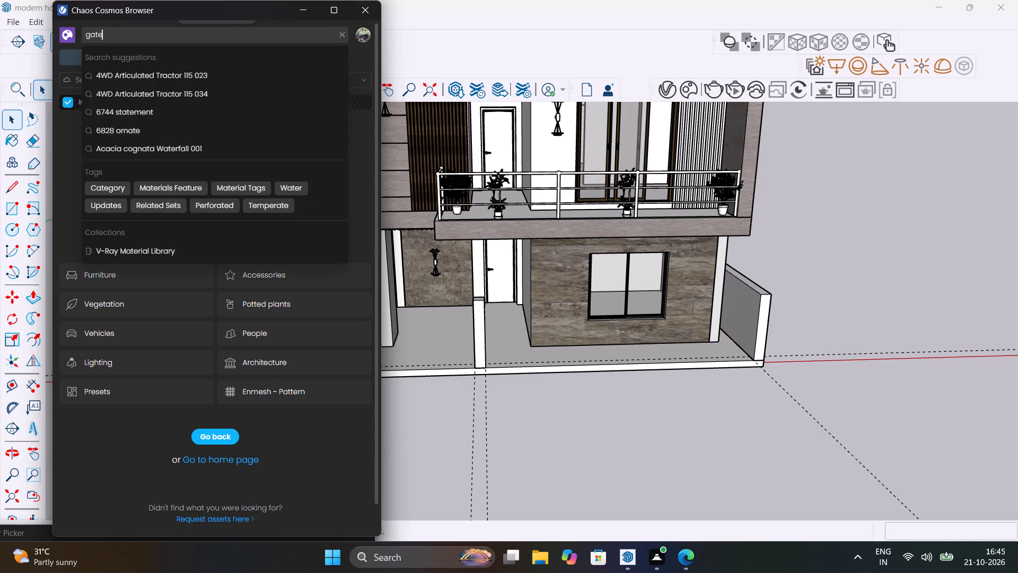
key("Return")
Look through the gate assets and compare their designs to find one suited to the front entrance.
scroll(194, 36, "down", 1)
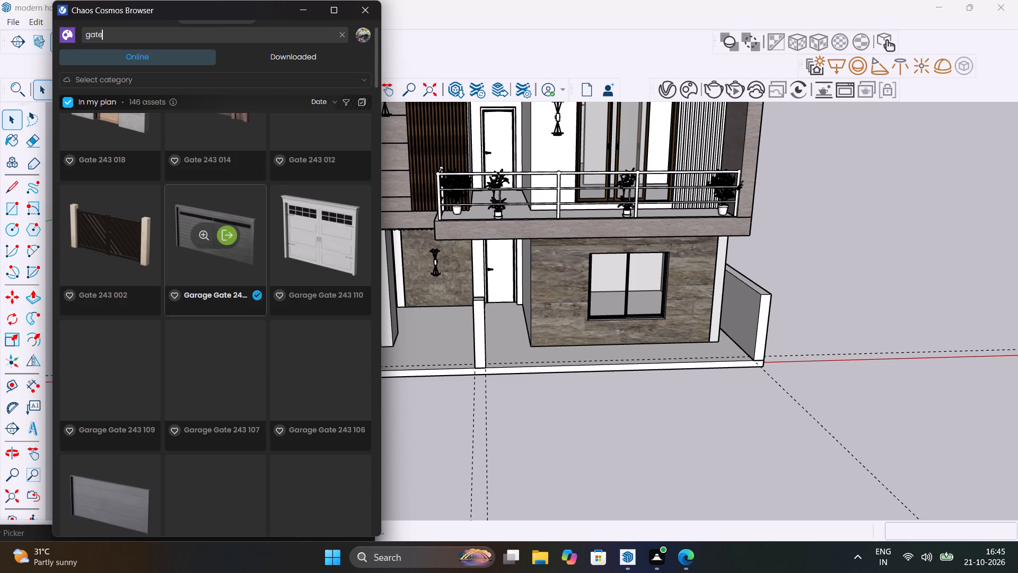
scroll(143, 240, "up", 1)
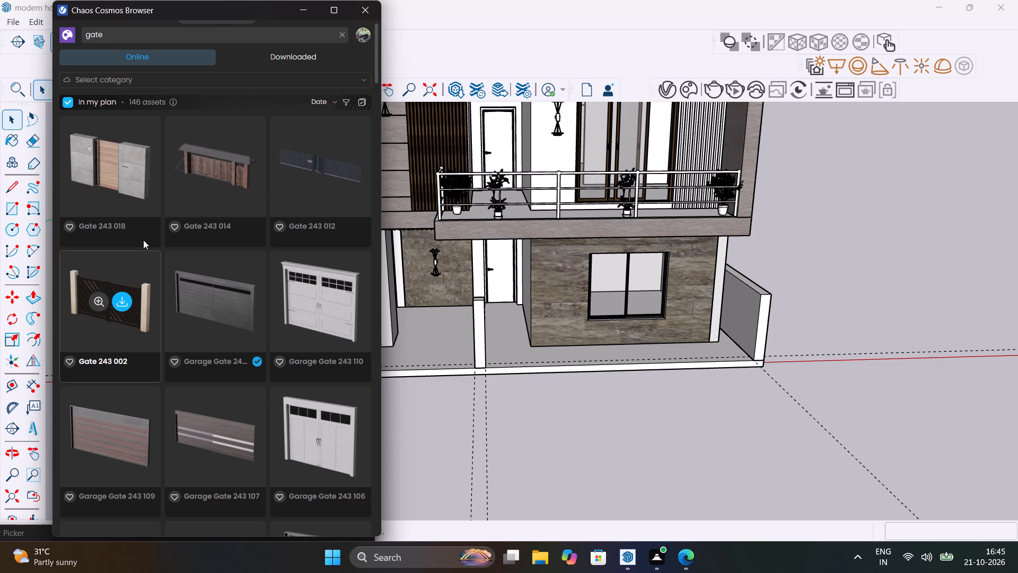
scroll(145, 258, "up", 11)
scroll(169, 245, "down", 5)
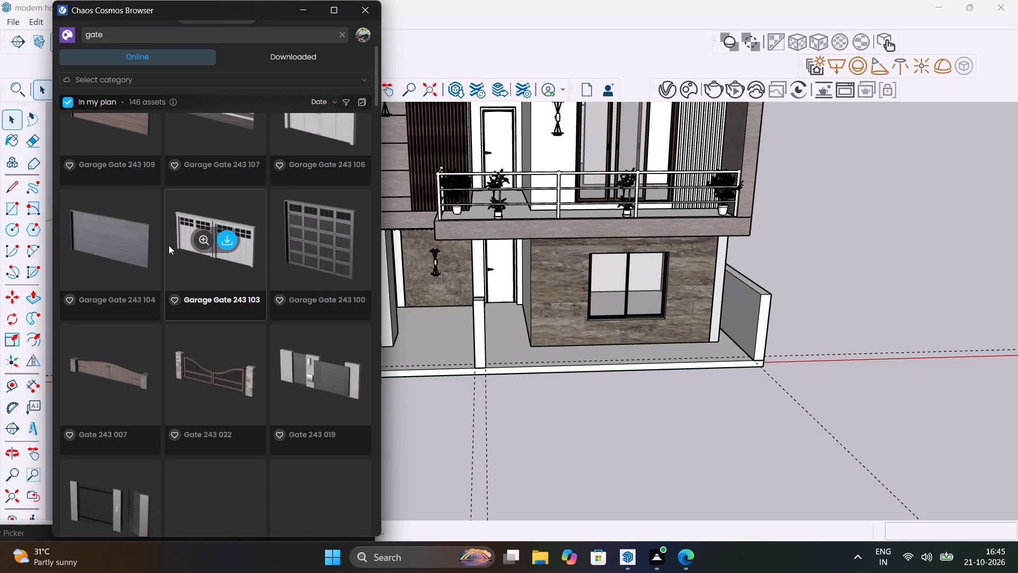
scroll(176, 296, "up", 2)
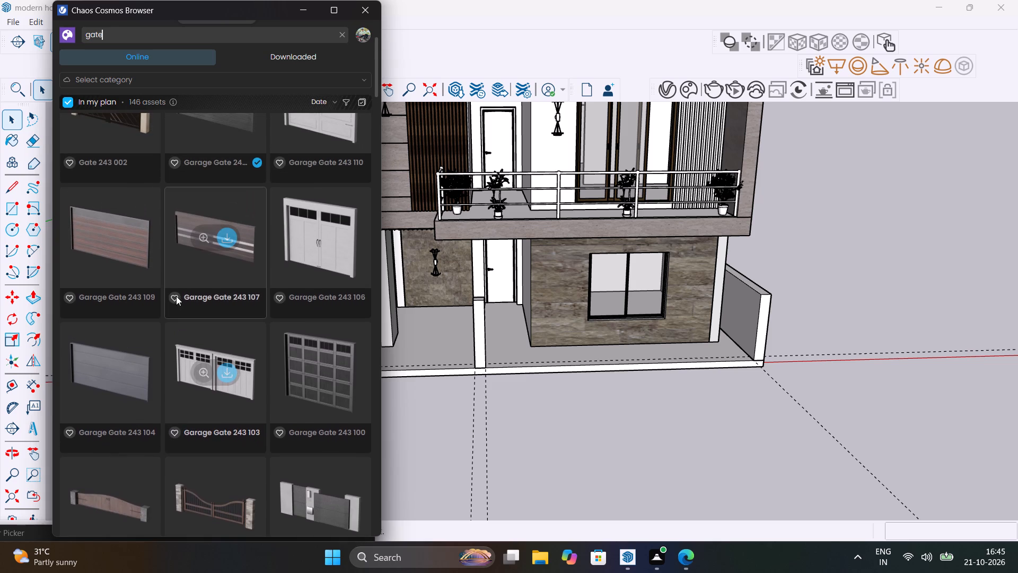
scroll(176, 296, "down", 4)
scroll(176, 296, "up", 3)
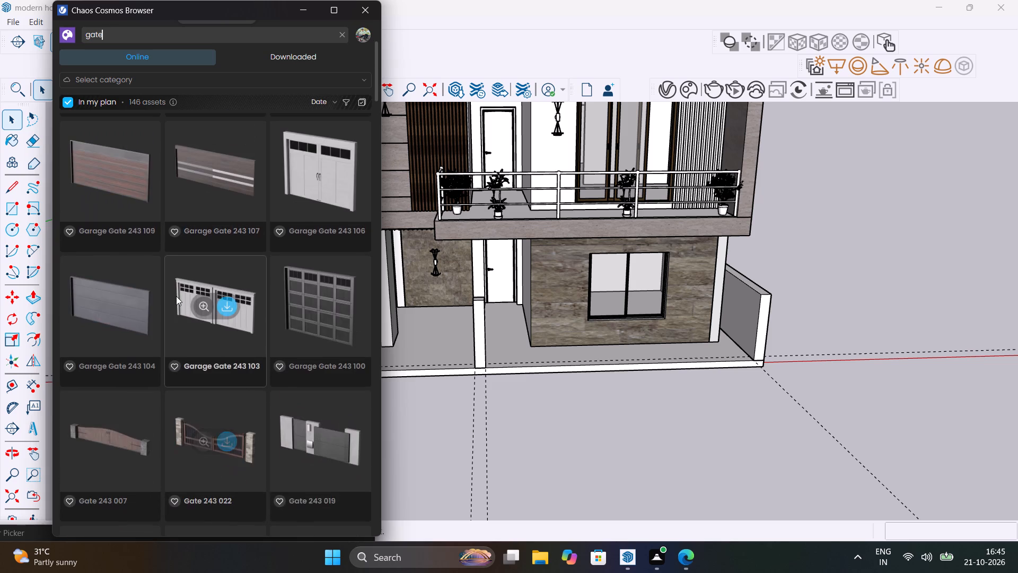
scroll(176, 296, "down", 4)
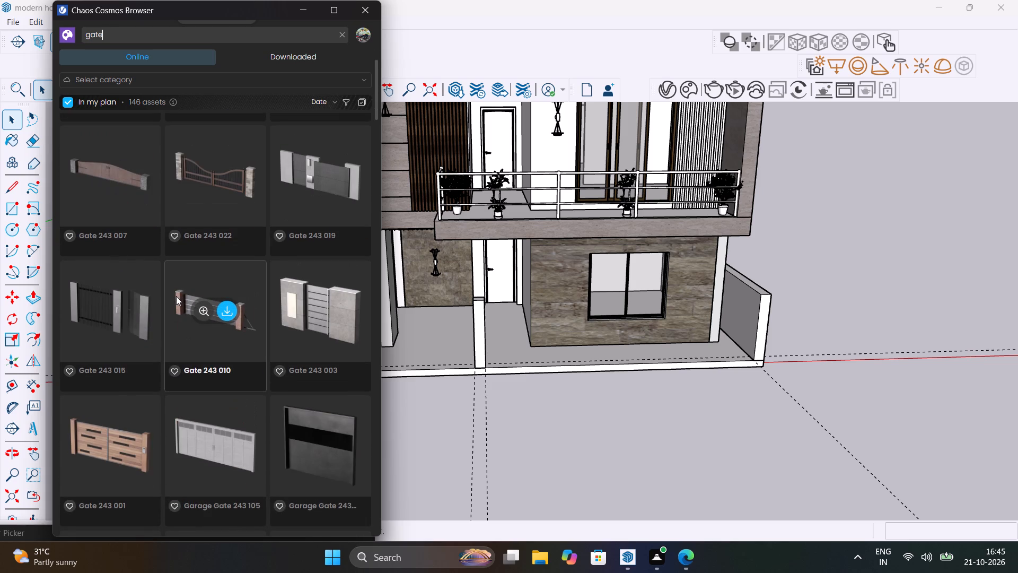
scroll(176, 296, "down", 8)
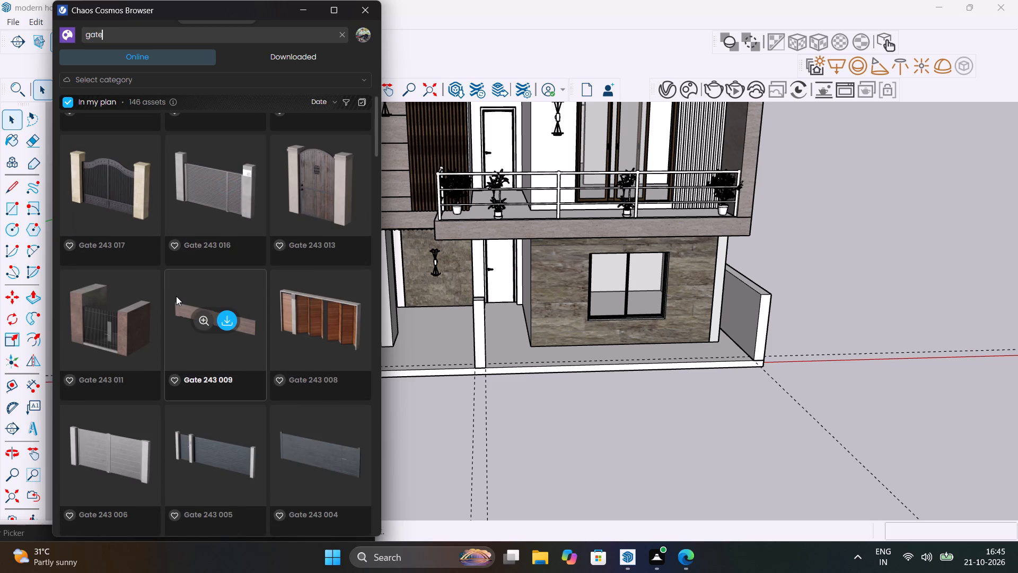
scroll(176, 296, "down", 2)
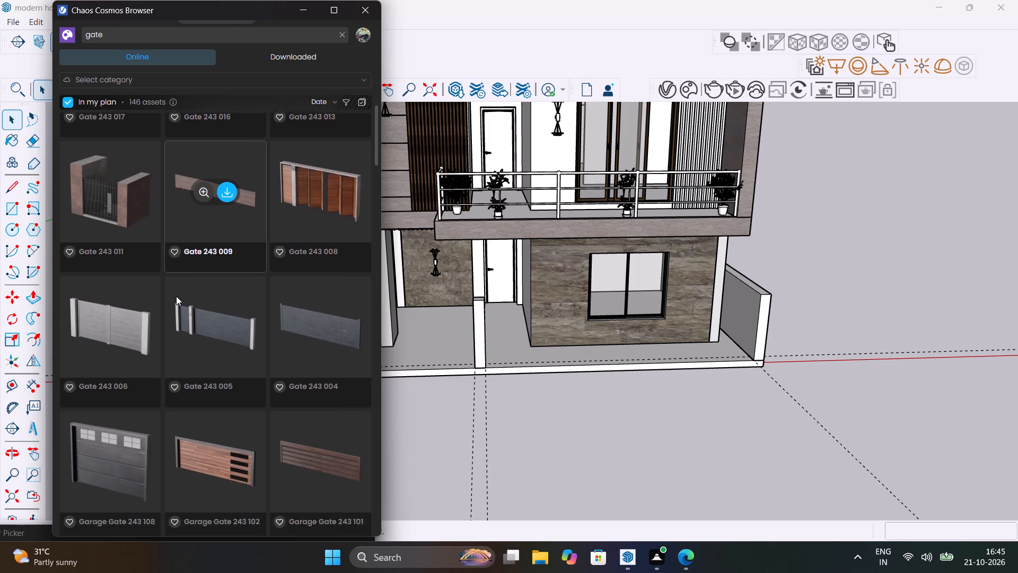
scroll(176, 296, "up", 1)
scroll(176, 296, "down", 4)
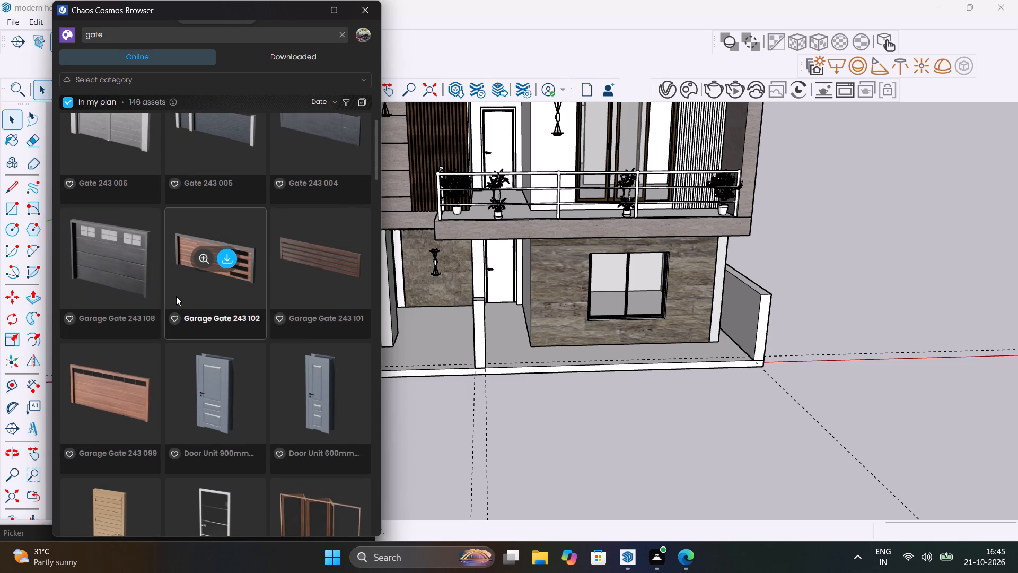
scroll(176, 296, "down", 4)
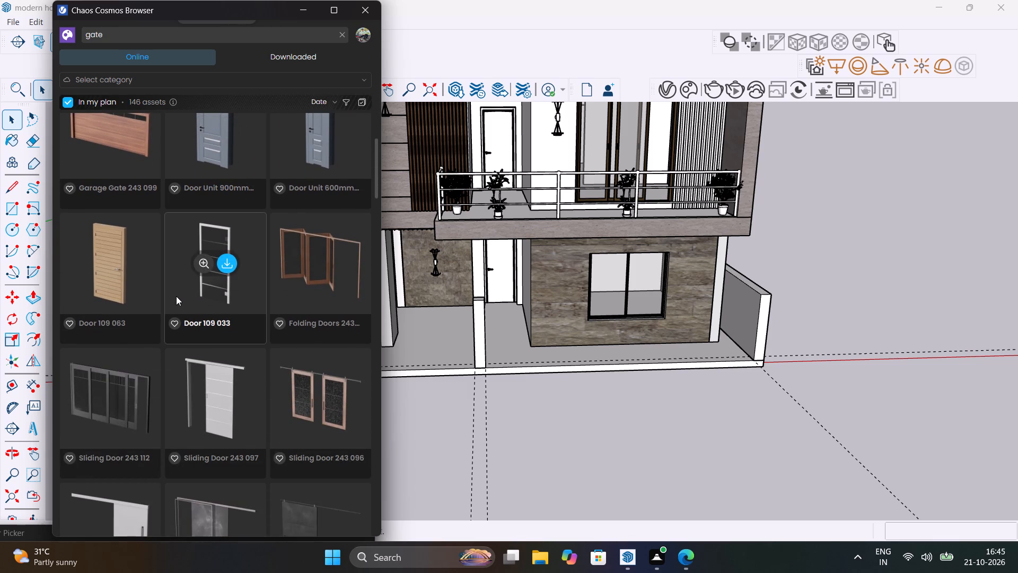
scroll(176, 296, "down", 8)
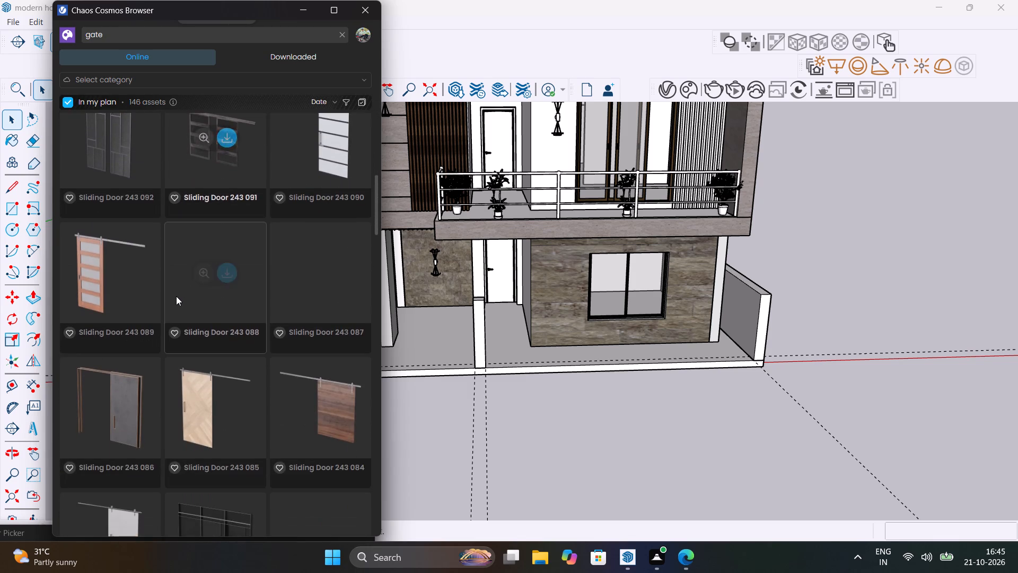
scroll(176, 296, "down", 8)
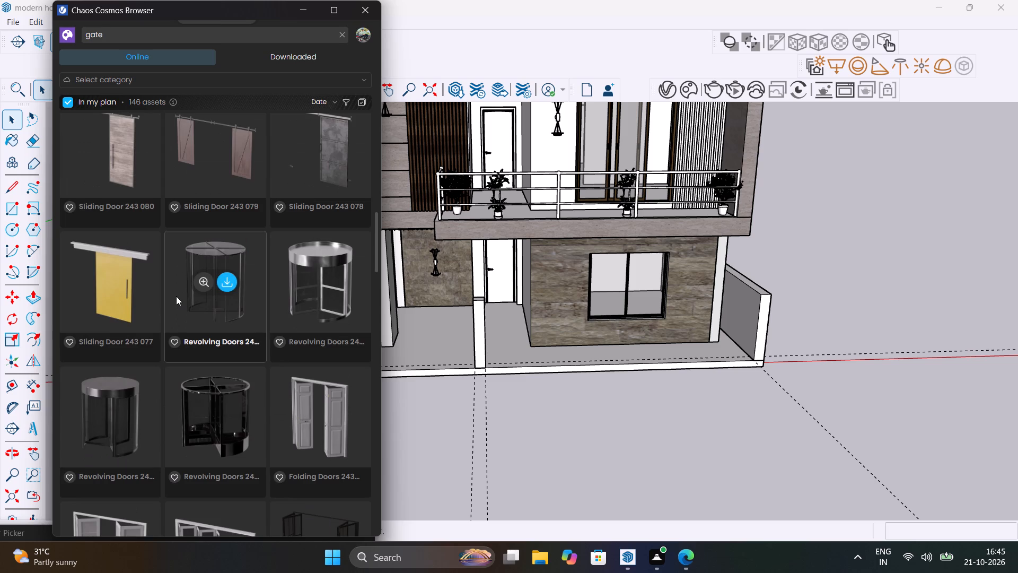
scroll(176, 296, "down", 15)
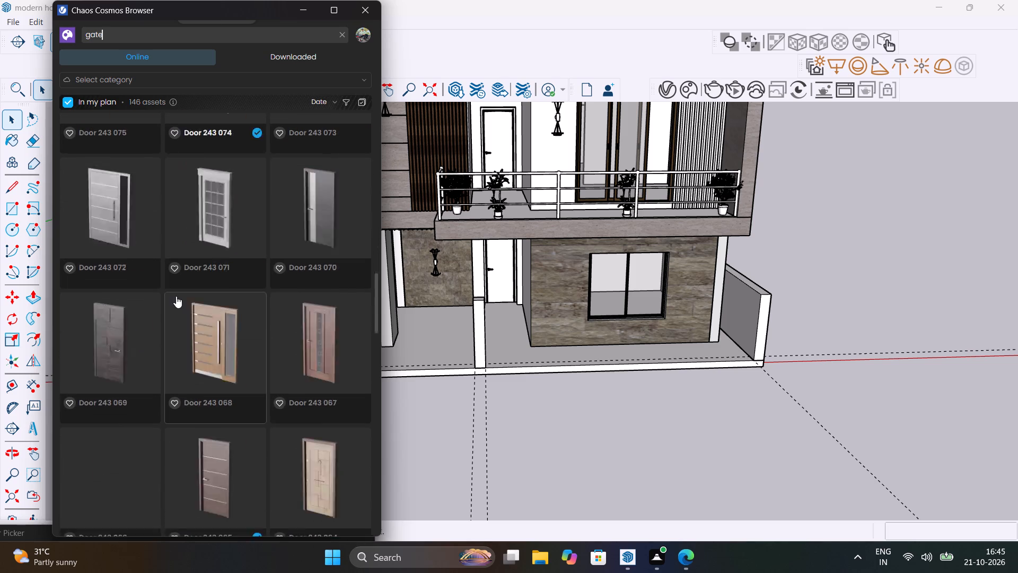
scroll(176, 296, "down", 11)
scroll(176, 296, "up", 5)
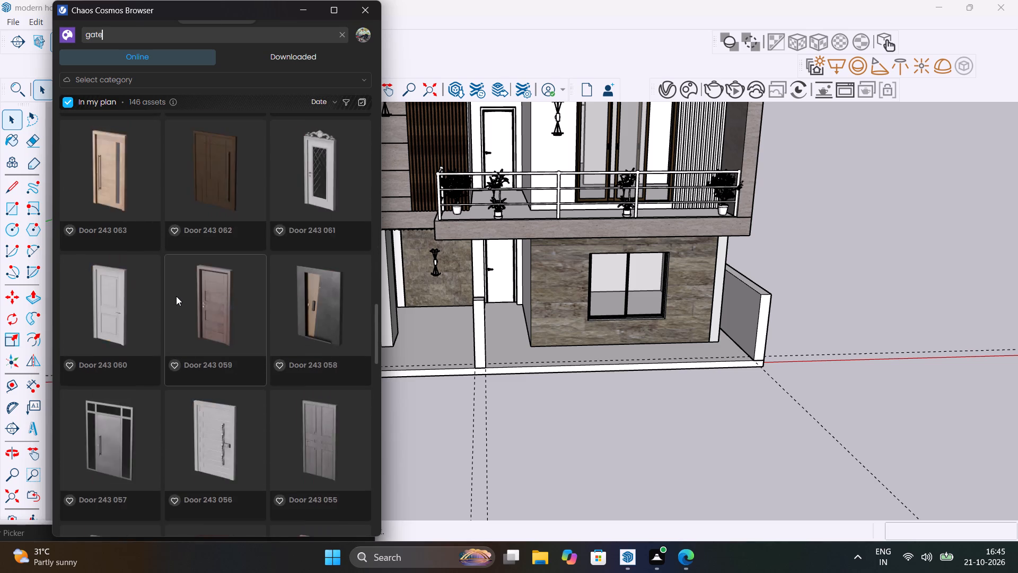
scroll(176, 296, "up", 20)
scroll(176, 296, "up", 16)
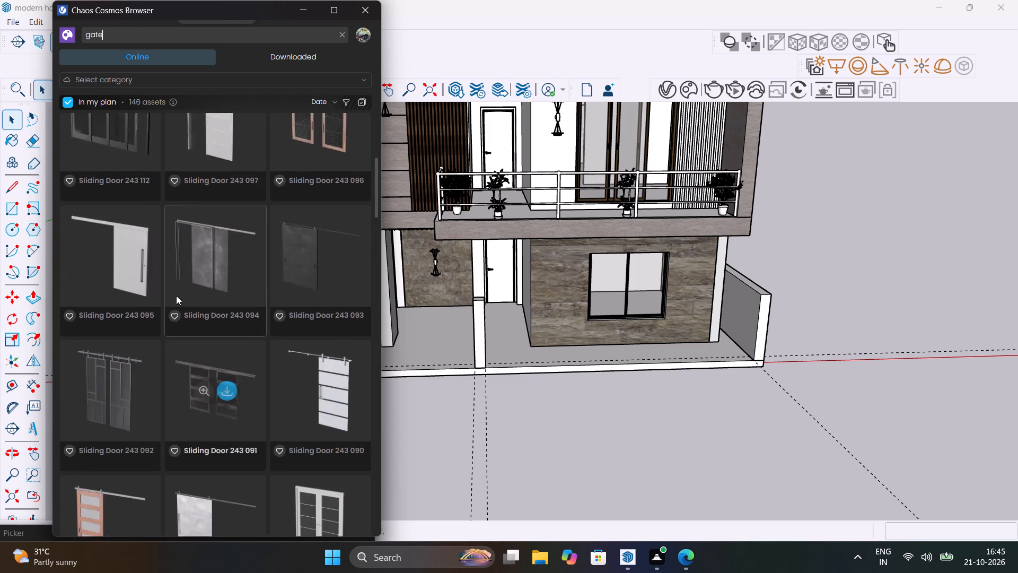
scroll(176, 296, "up", 12)
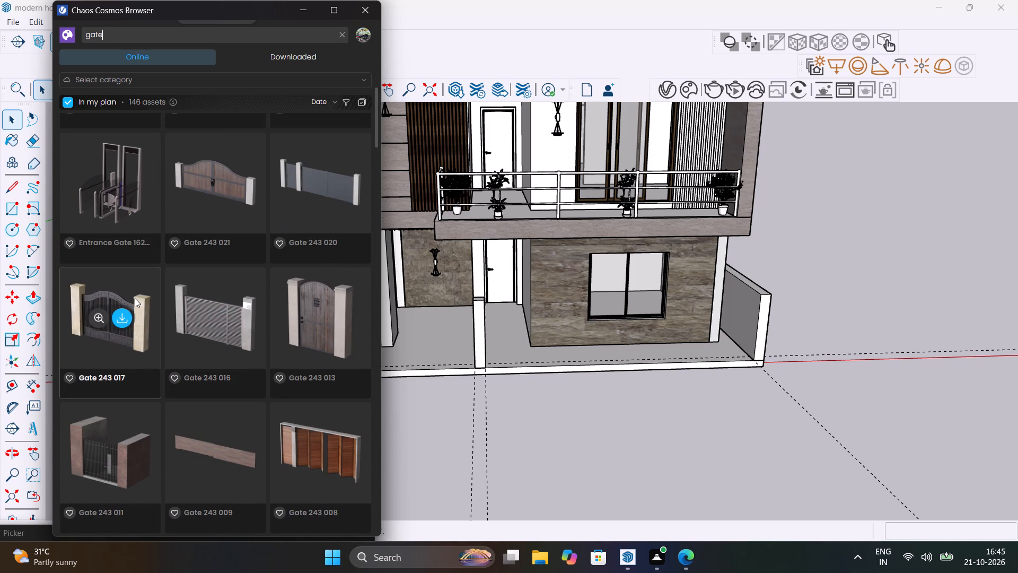
scroll(140, 310, "up", 2)
scroll(140, 310, "down", 2)
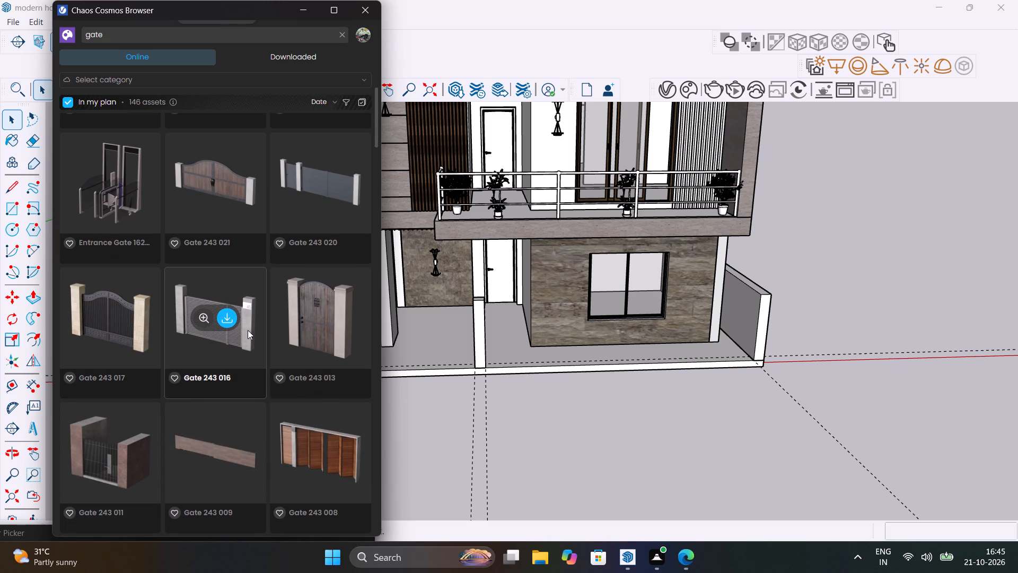
Download the Gate 243 016 asset and place a single copy on the ground in front of the plot, facing the porch side.
left_click(227, 316)
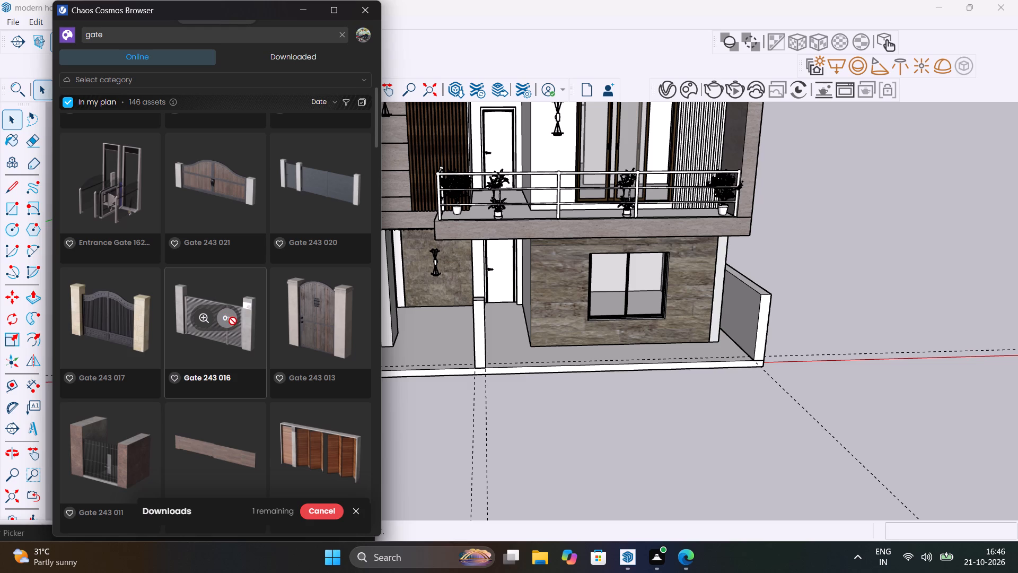
scroll(267, 363, "down", 4)
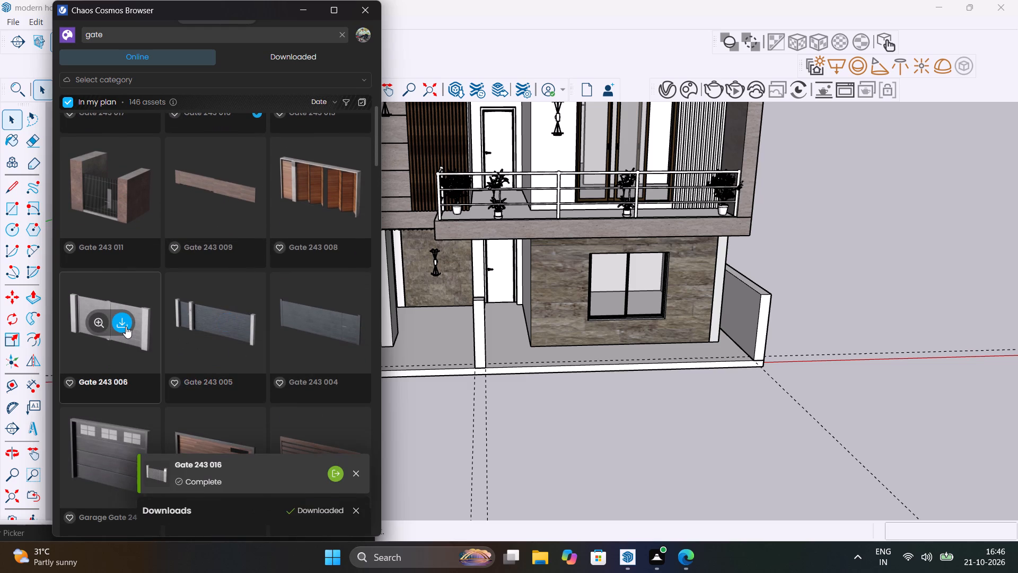
scroll(142, 325, "up", 3)
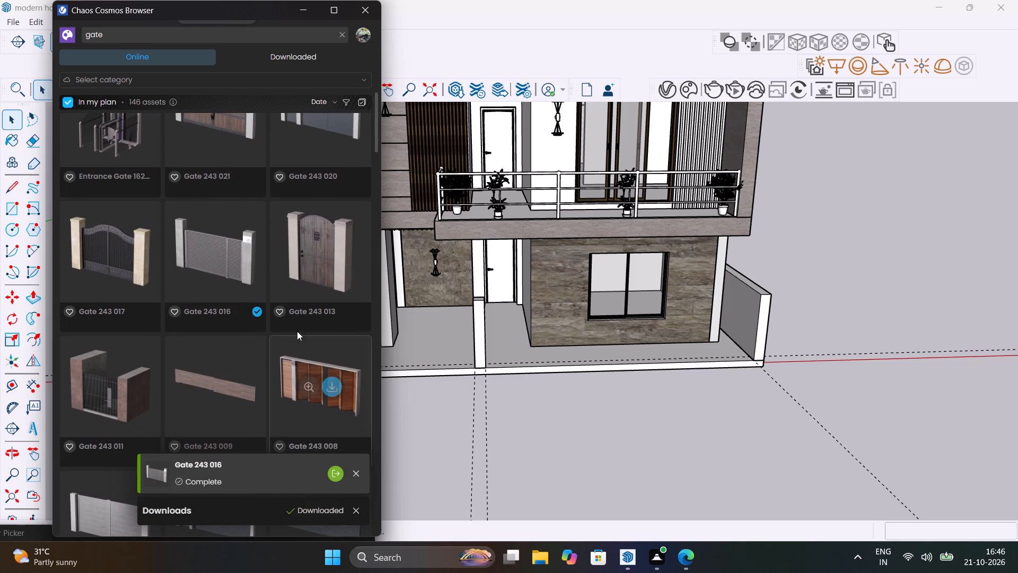
scroll(231, 248, "up", 3)
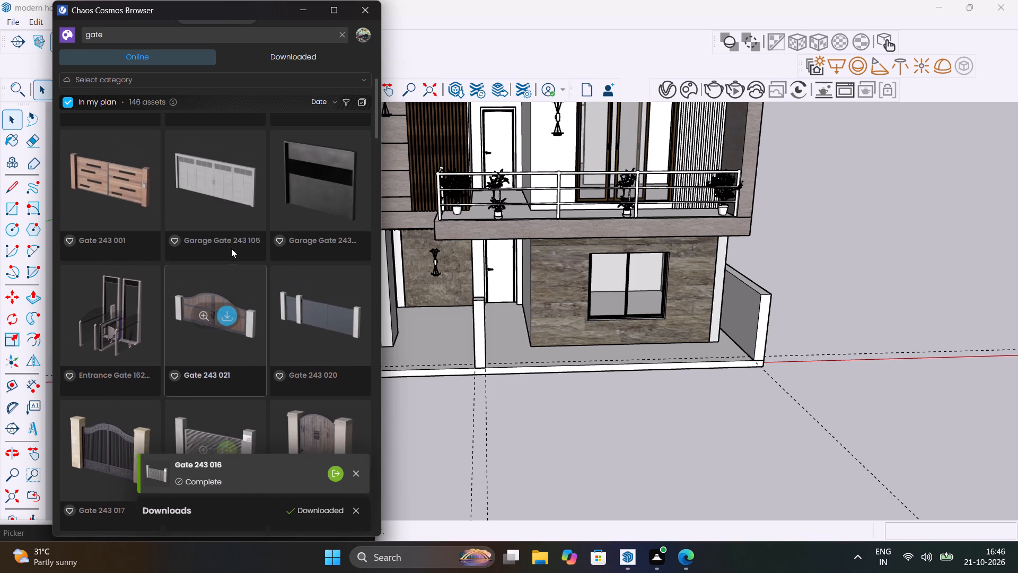
scroll(231, 248, "down", 2)
left_click(224, 318)
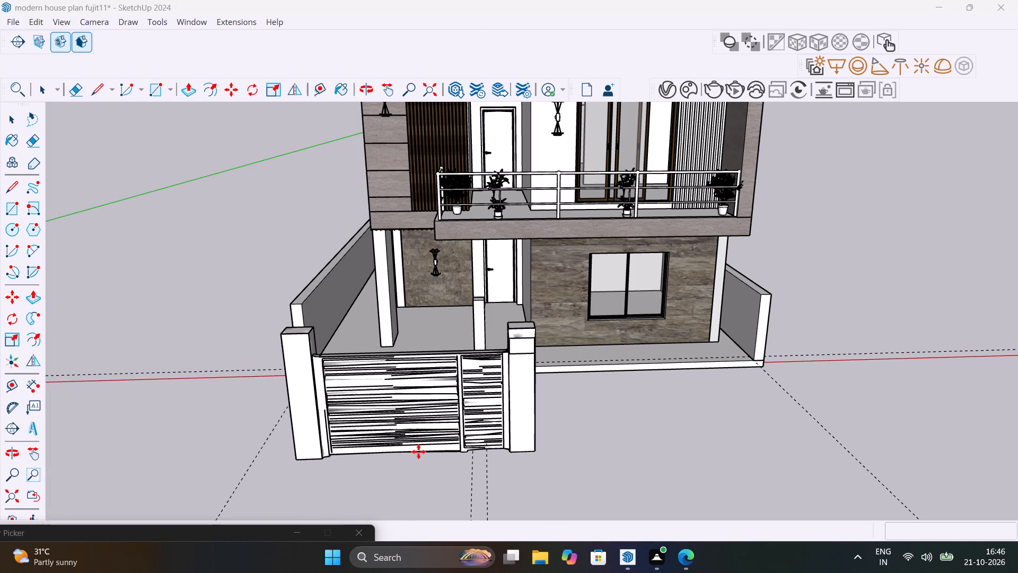
middle_click_drag(411, 447, 214, 452)
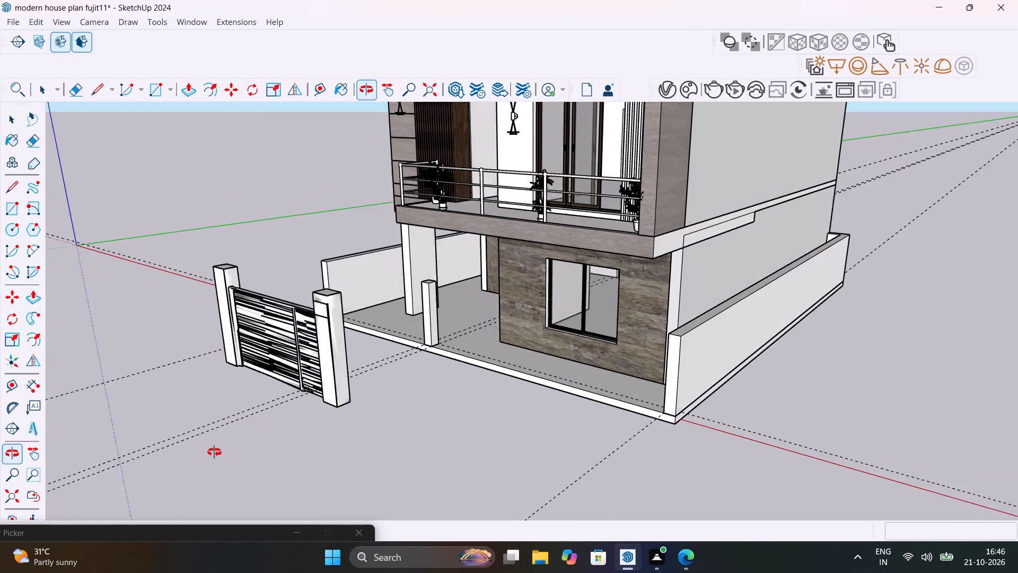
middle_click_drag(214, 452, 213, 458)
left_click(260, 392)
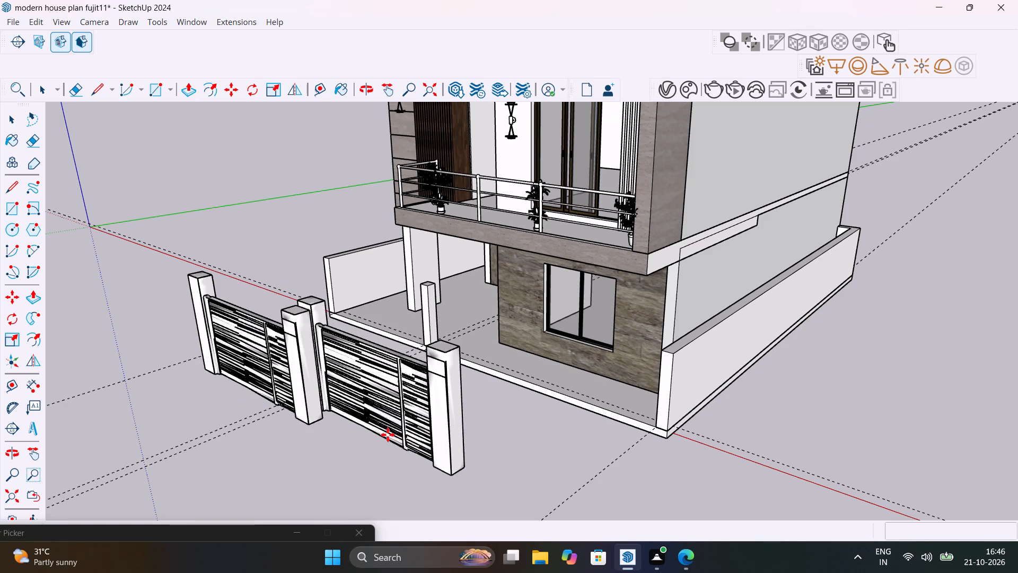
key("Escape")
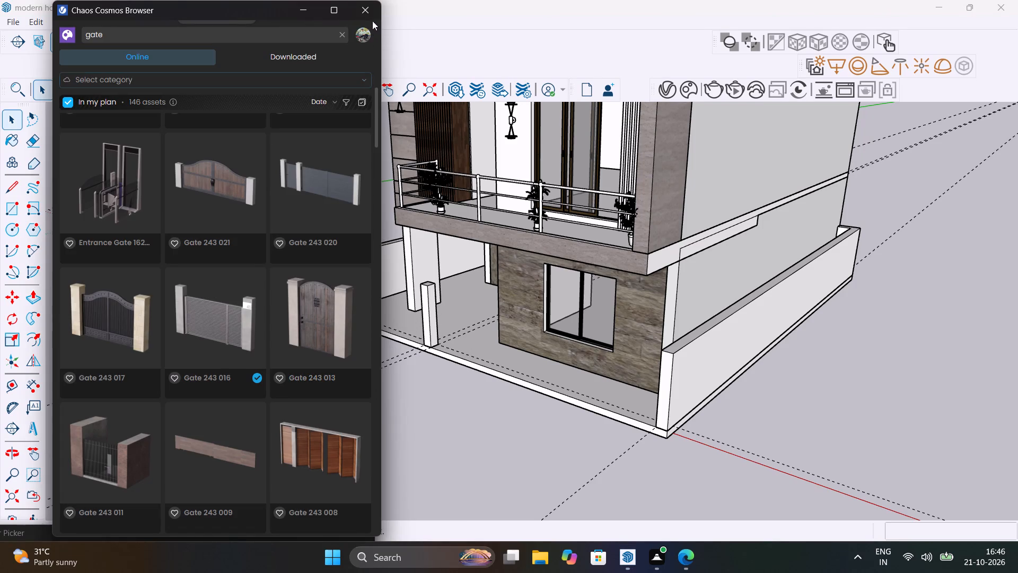
left_click(368, 13)
Delete the free-standing front pillar on the plinth's front edge beside the guides.
middle_click_drag(417, 323, 648, 421, "shift")
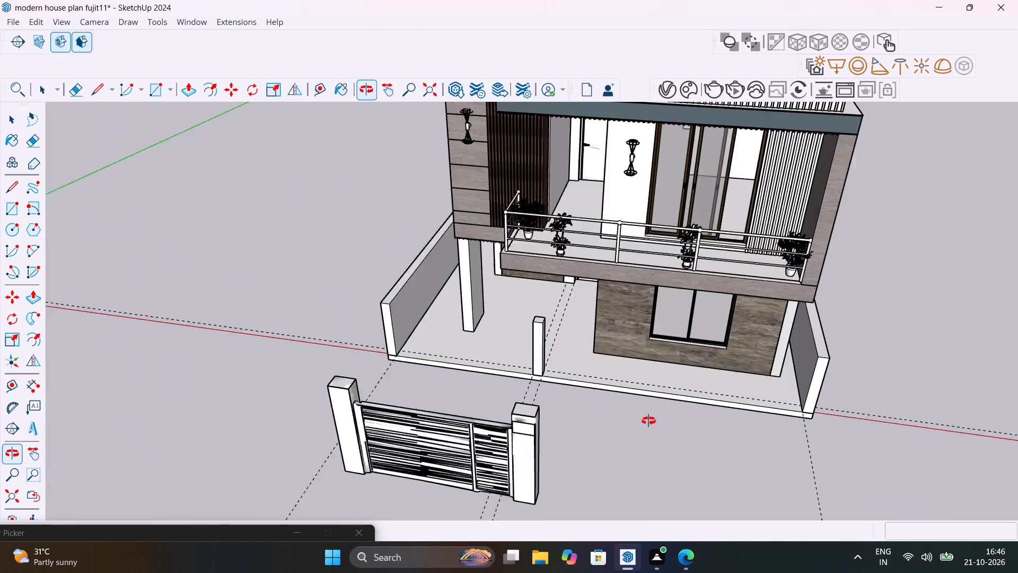
middle_click_drag(648, 421, 652, 423, "shift")
left_click(548, 361)
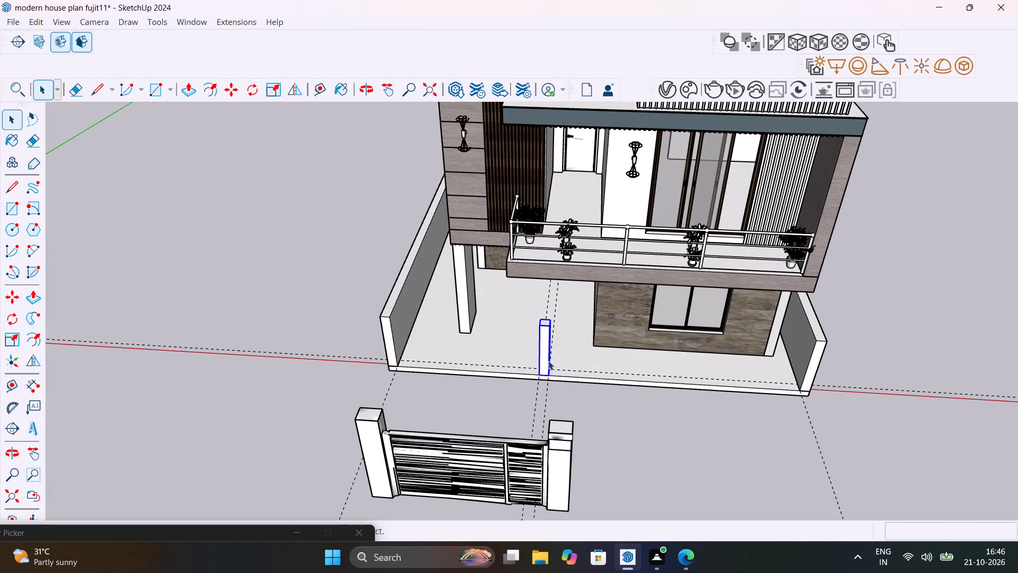
key("Delete")
Move the gate about 10' 9" from its place on the ground to just in front of the plinth's front edge.
scroll(548, 368, "up", 9)
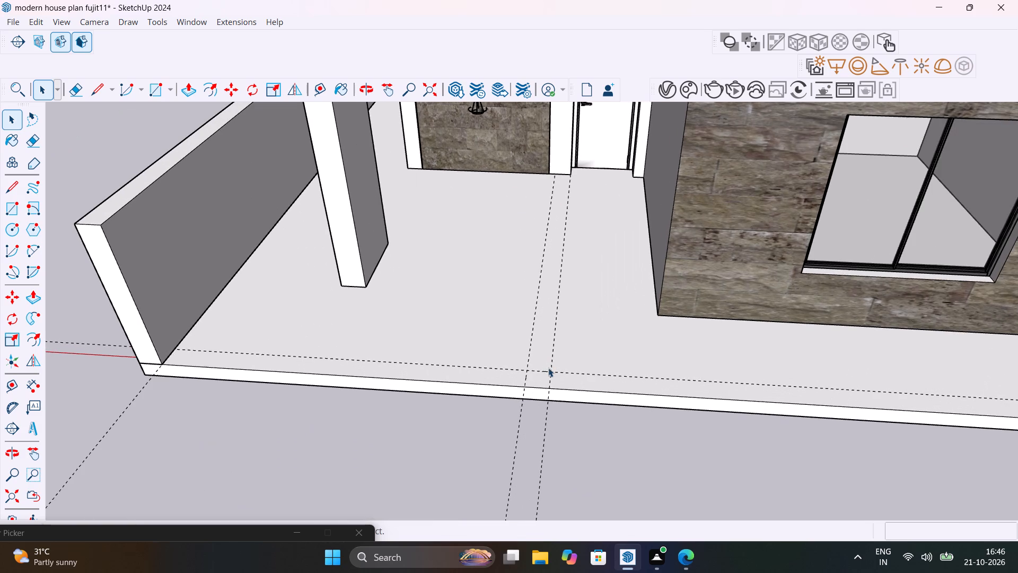
middle_click_drag(547, 374, 481, 254)
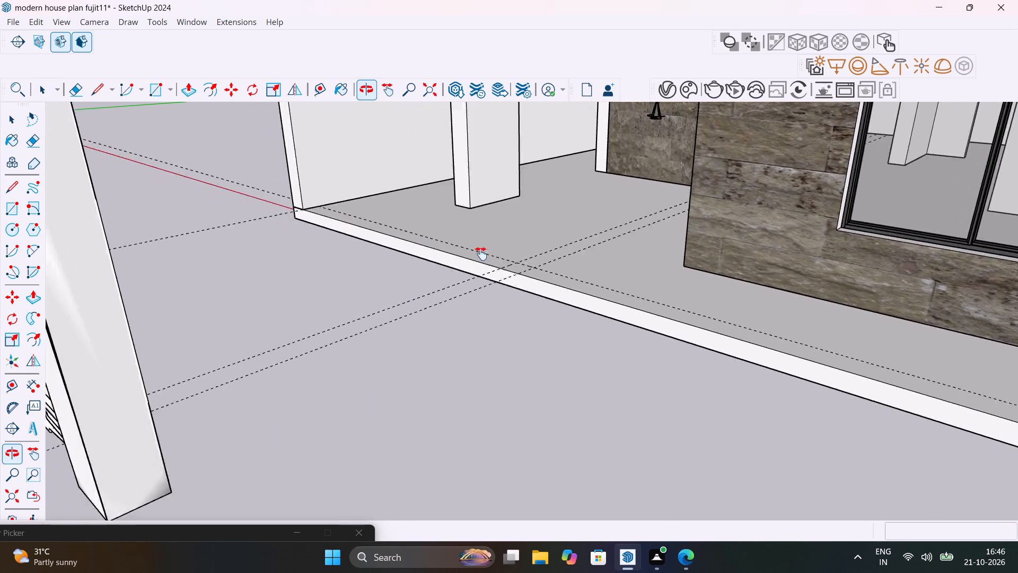
middle_click_drag(481, 254, 454, 279)
left_click(100, 484)
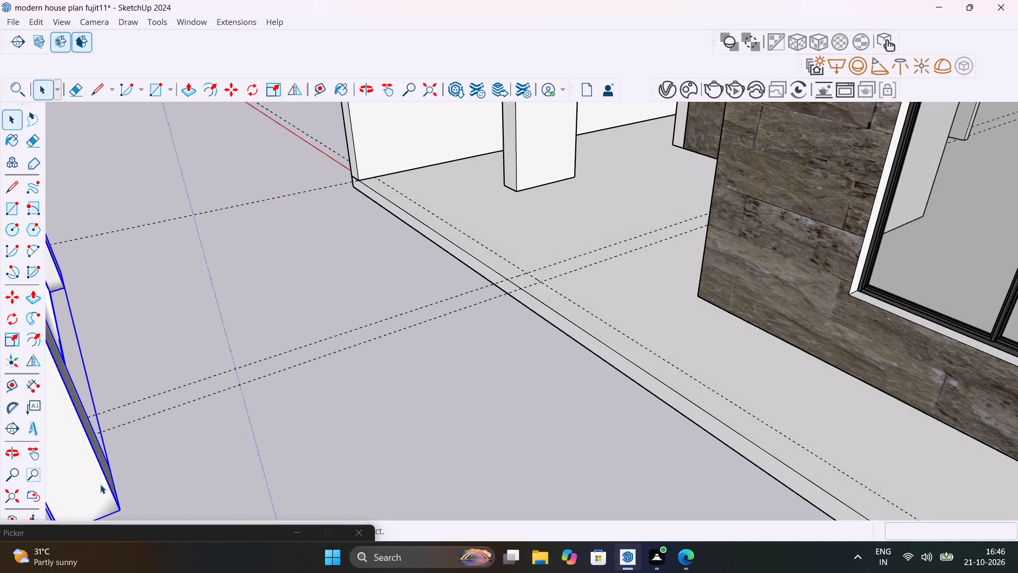
key("m")
left_click(119, 505)
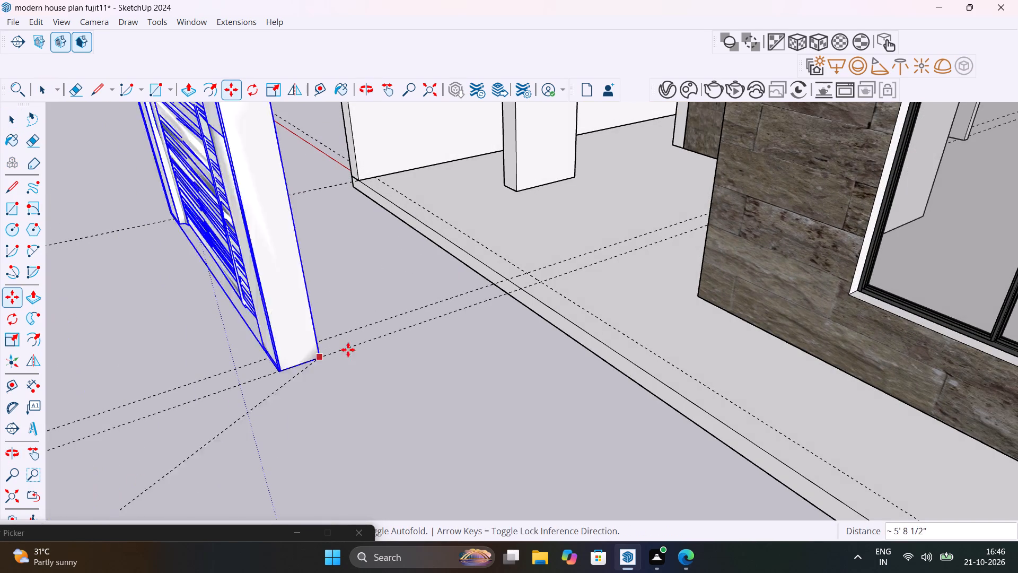
scroll(540, 276, "up", 10)
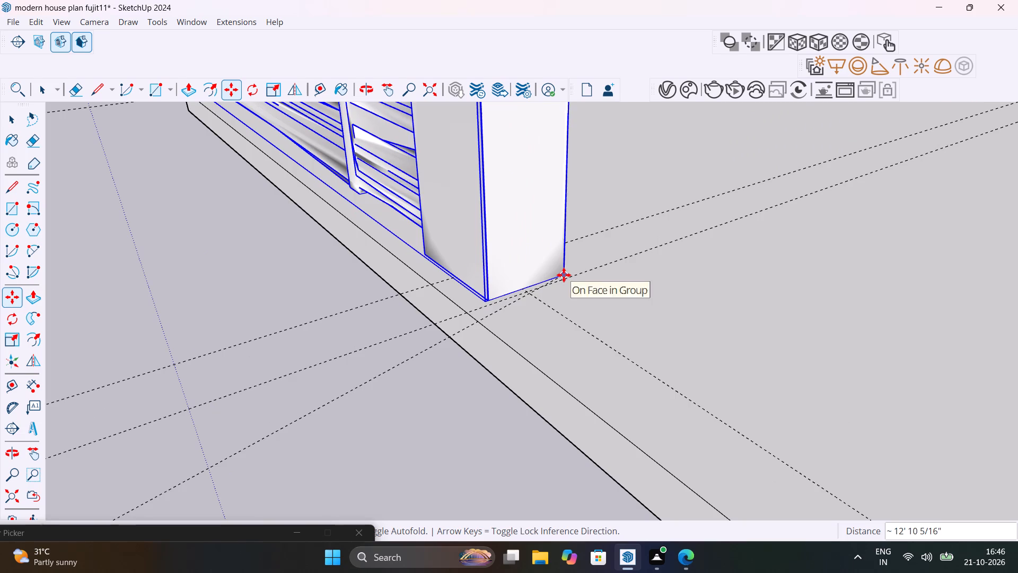
left_click(364, 358)
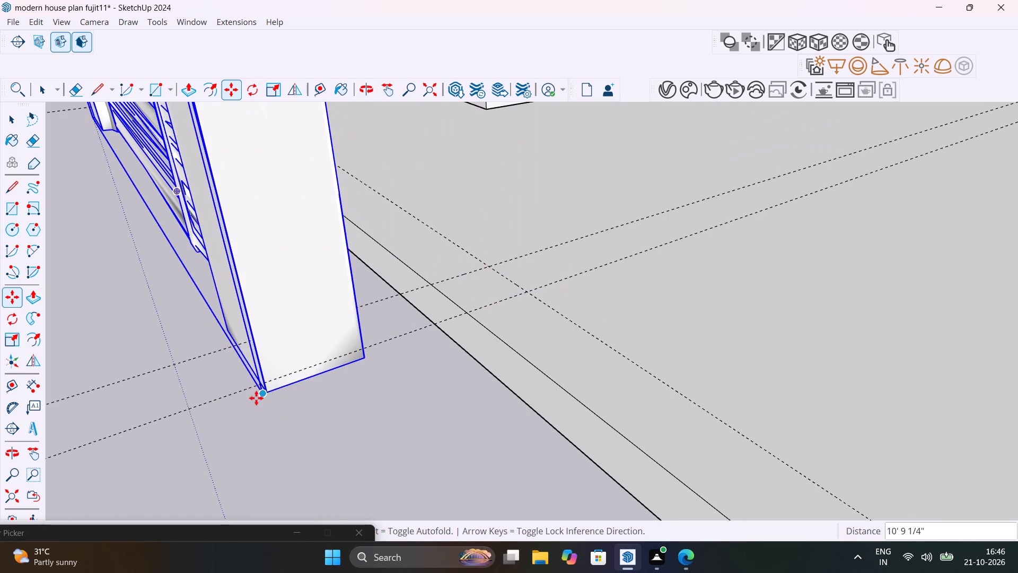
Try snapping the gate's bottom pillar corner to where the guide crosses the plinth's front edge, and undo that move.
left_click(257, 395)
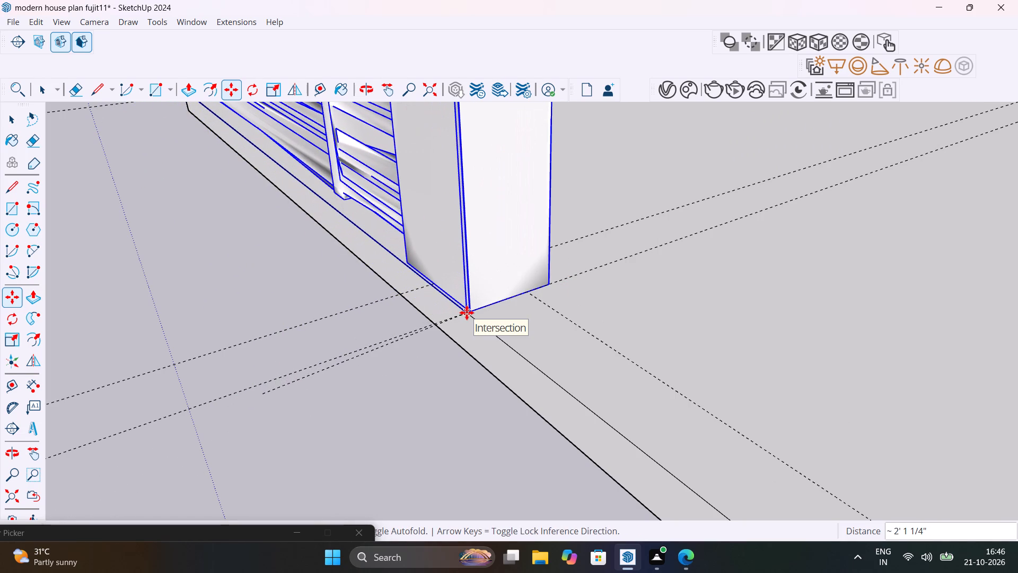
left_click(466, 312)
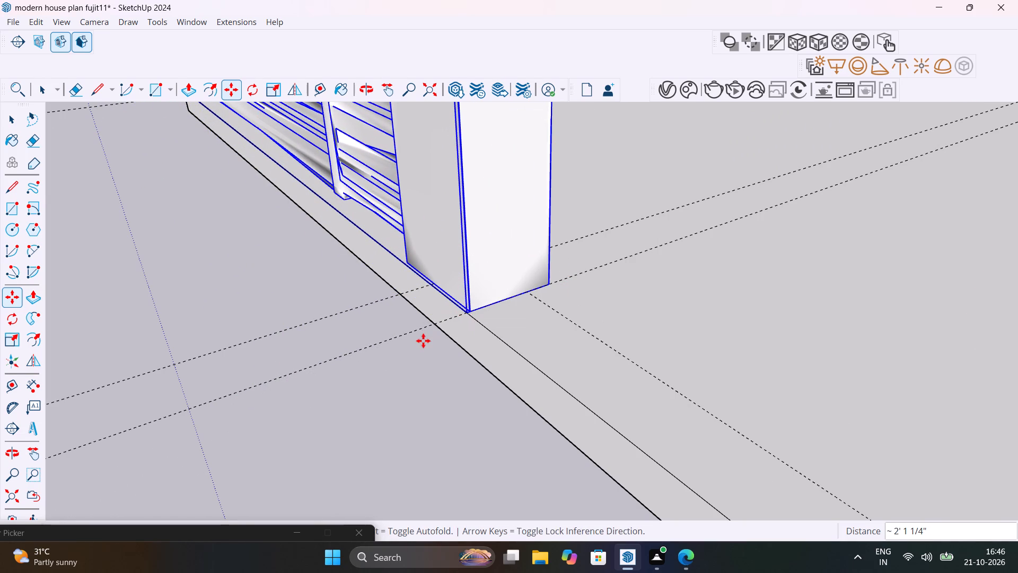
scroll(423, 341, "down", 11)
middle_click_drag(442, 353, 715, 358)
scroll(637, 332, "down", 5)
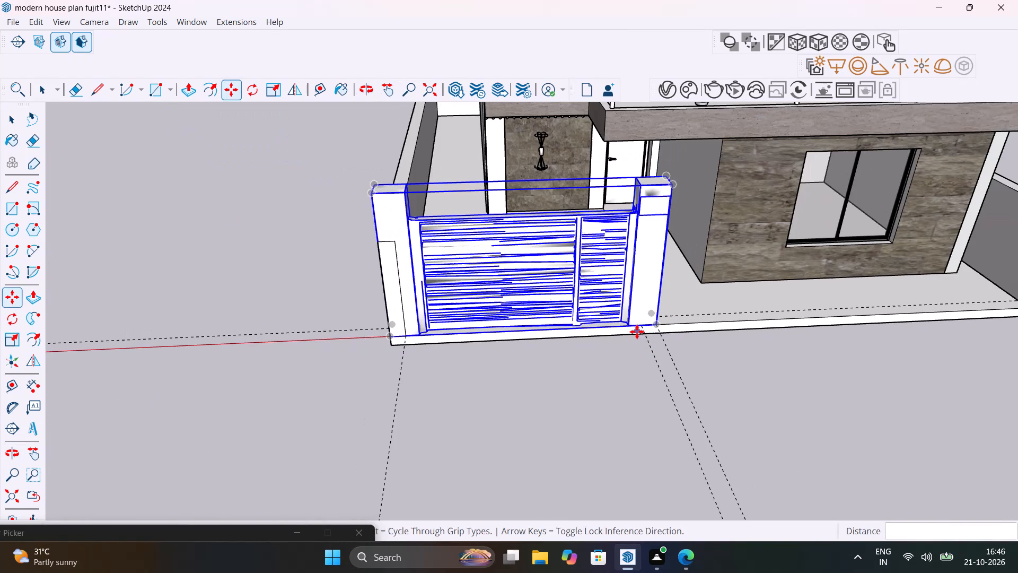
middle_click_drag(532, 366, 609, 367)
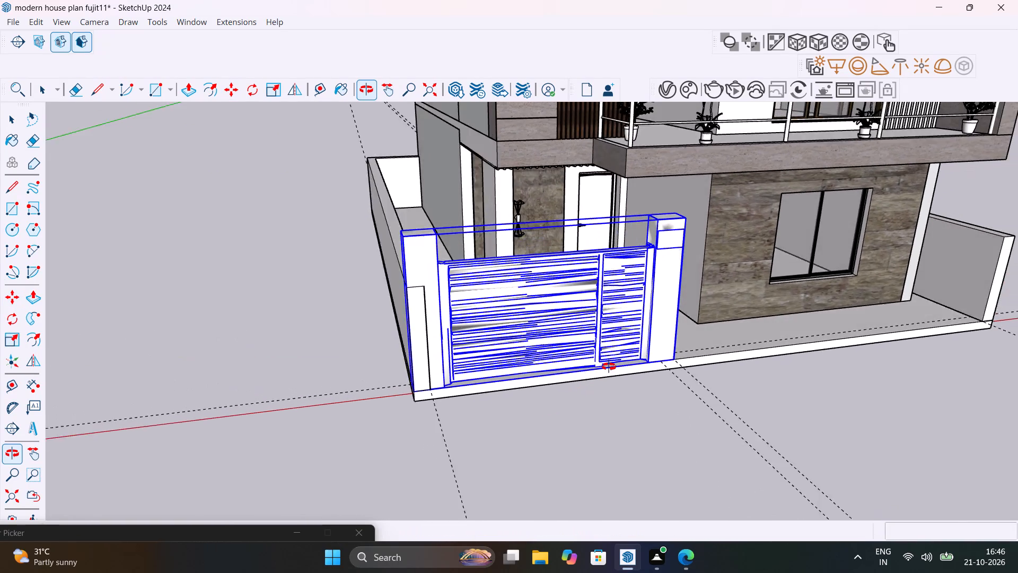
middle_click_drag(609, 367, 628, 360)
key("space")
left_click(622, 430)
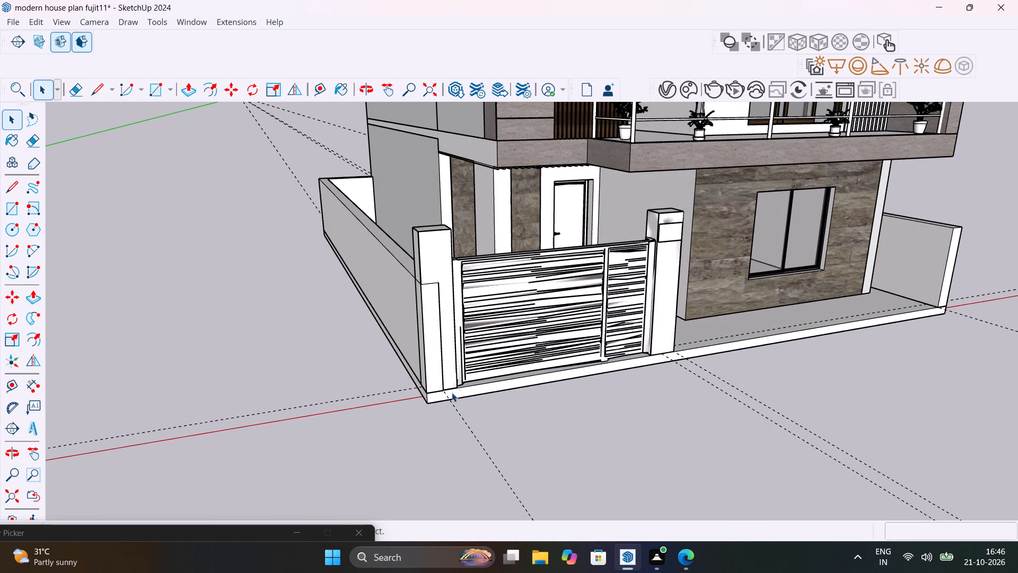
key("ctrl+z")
Shorten the porch-side boundary wall by pushing its front end face back about 3' 8" inside its group.
middle_click_drag(438, 366, 658, 416)
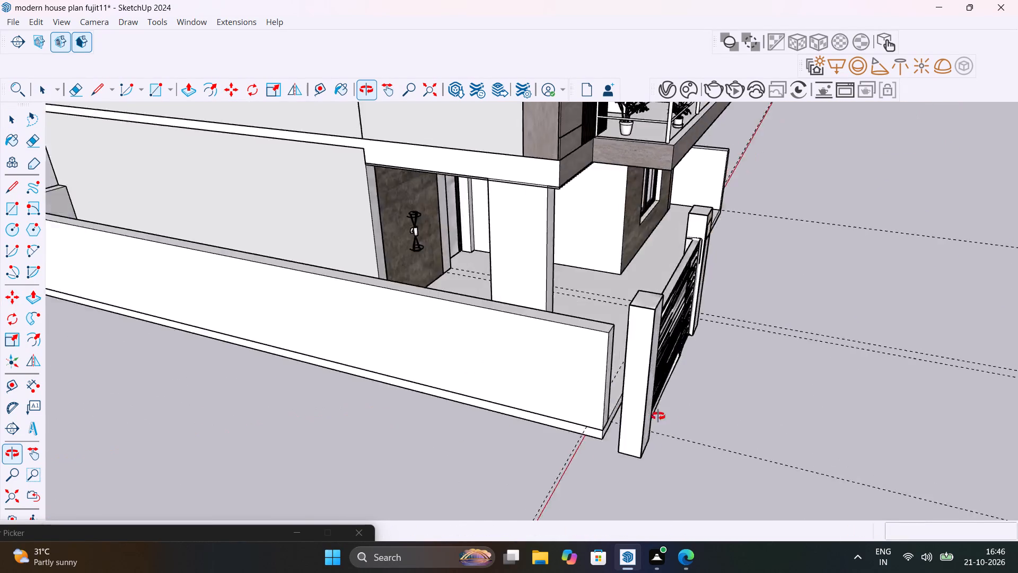
middle_click_drag(658, 416, 718, 436)
middle_click_drag(655, 377, 556, 350)
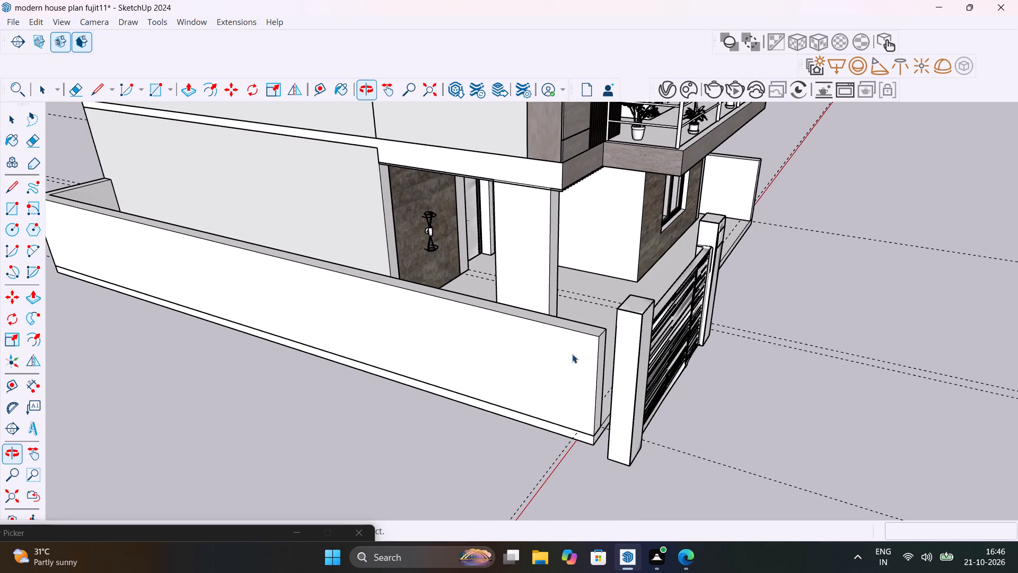
scroll(603, 364, "up", 9)
left_click(592, 377)
double_click(592, 377)
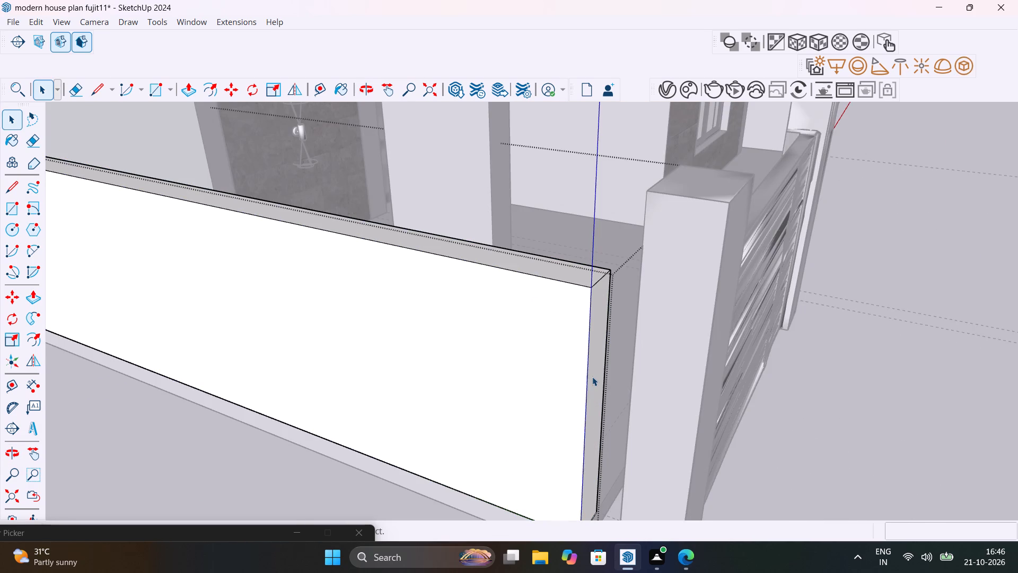
left_click(594, 378)
left_click(594, 378)
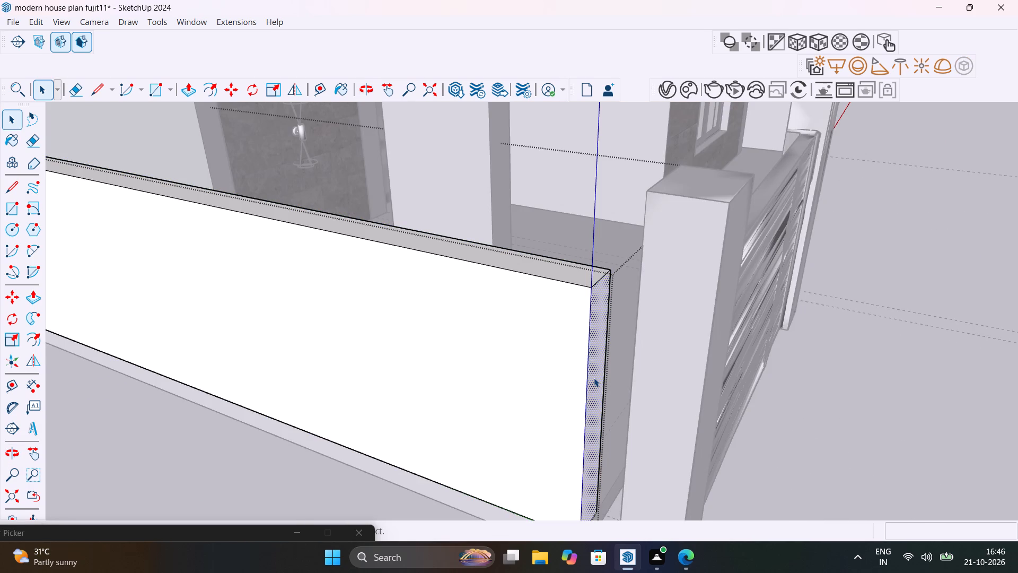
key("p")
left_click(594, 378)
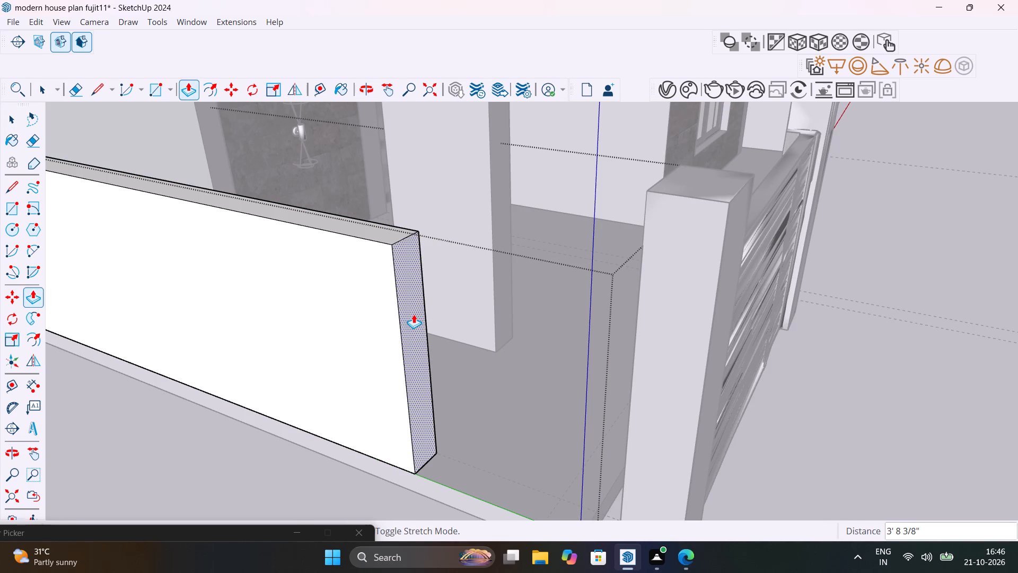
left_click(414, 314)
key("space")
left_click(315, 499)
Move the gate onto the plinth, snapping its outer pillar's bottom corner to the plinth's porch-side front corner.
scroll(359, 419, "down", 4)
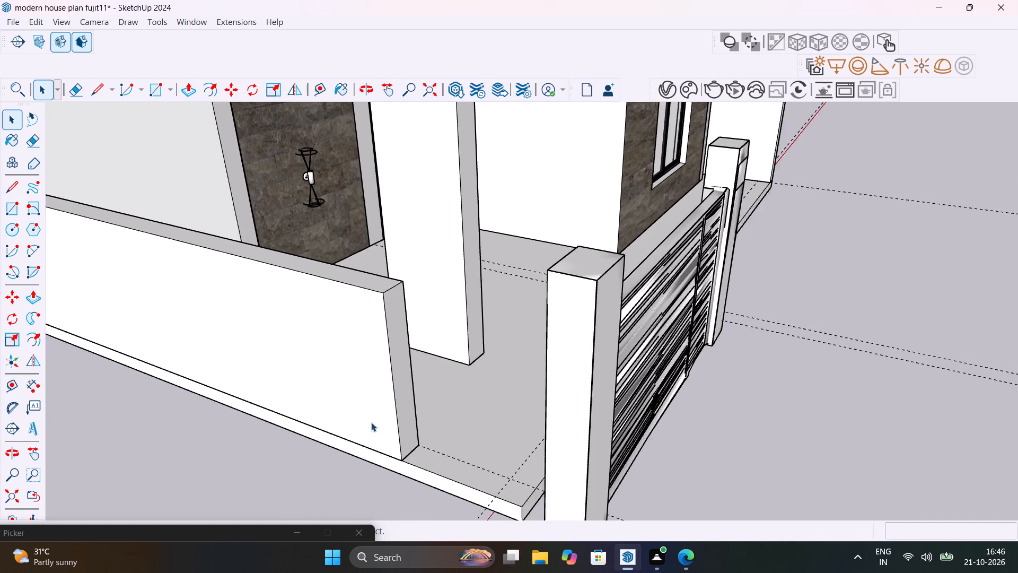
middle_click_drag(464, 461, 712, 386)
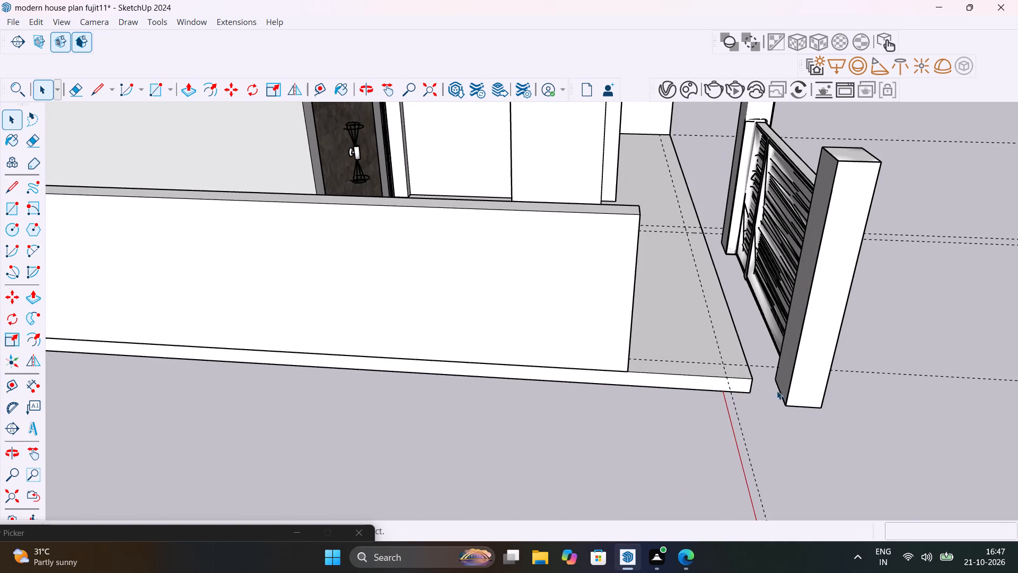
scroll(780, 390, "up", 5)
left_click(810, 404)
key("m")
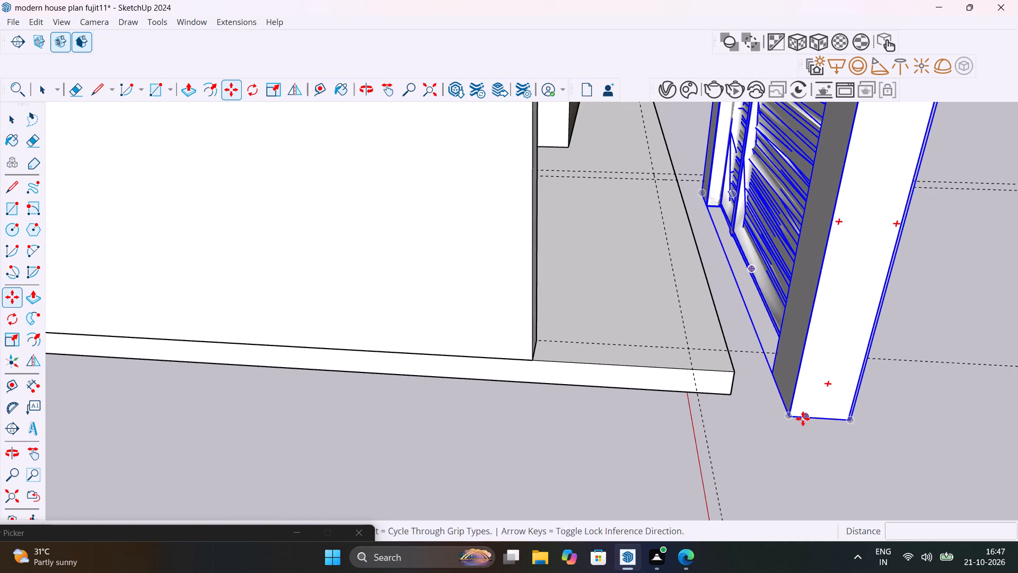
left_click(792, 416)
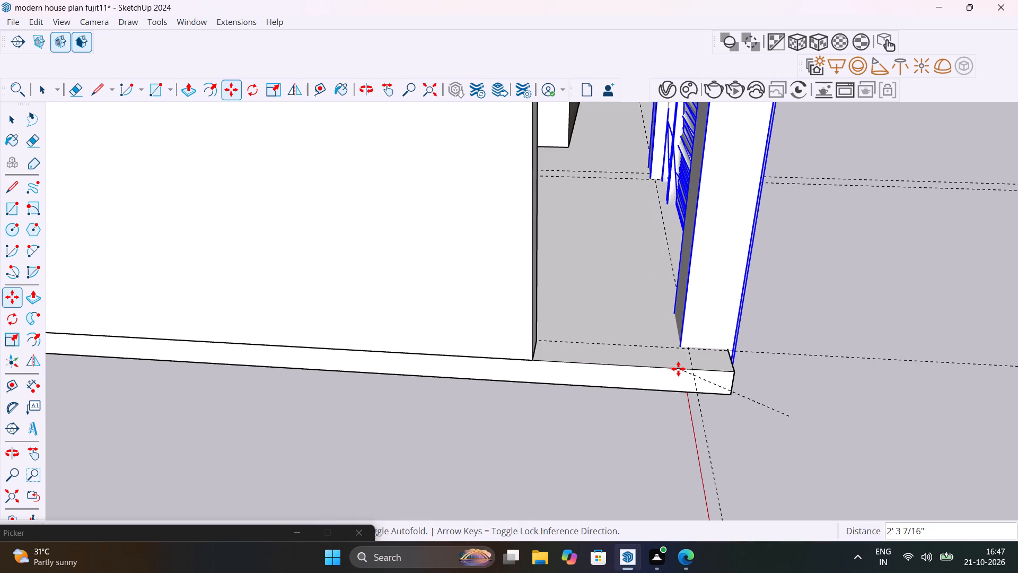
left_click(646, 370)
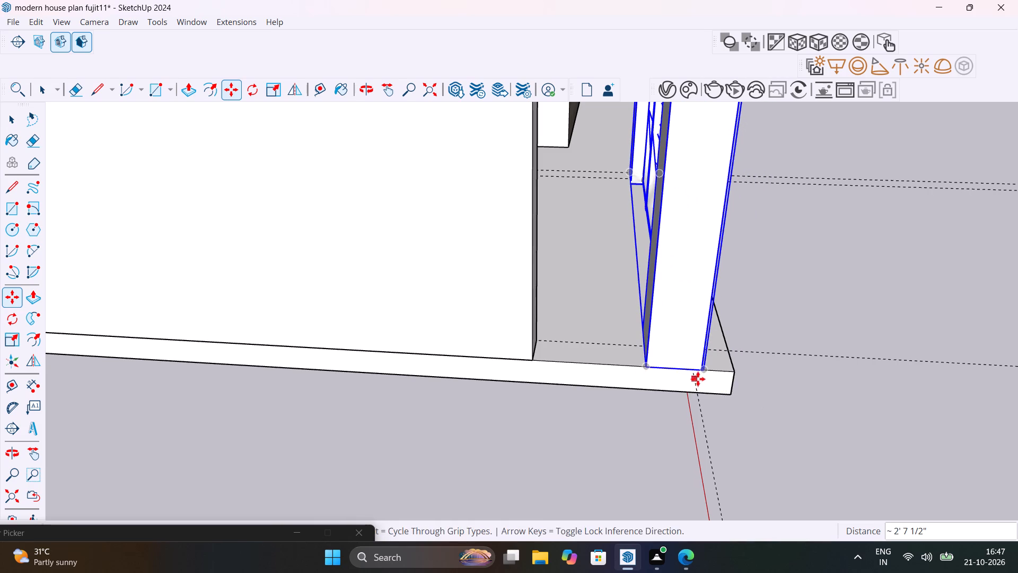
middle_click_drag(697, 377, 478, 368)
scroll(475, 372, "up", 8)
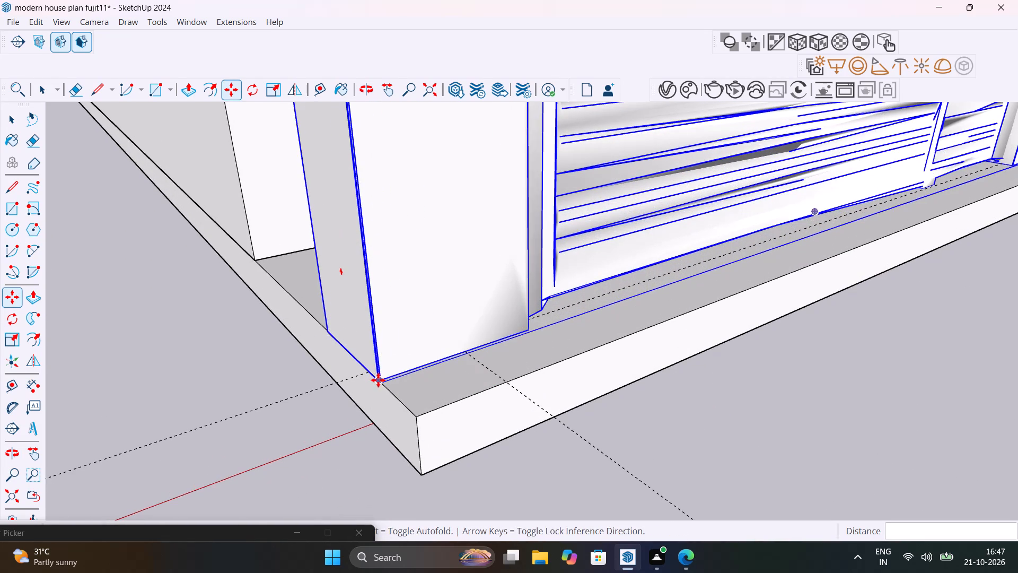
left_click(378, 380)
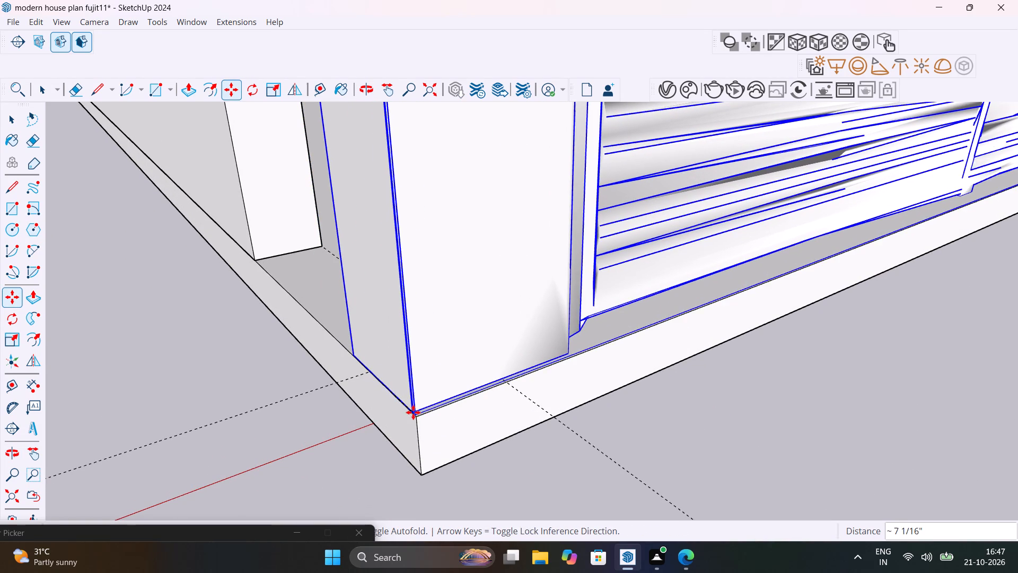
left_click(413, 412)
scroll(549, 384, "down", 20)
scroll(549, 384, "down", 1)
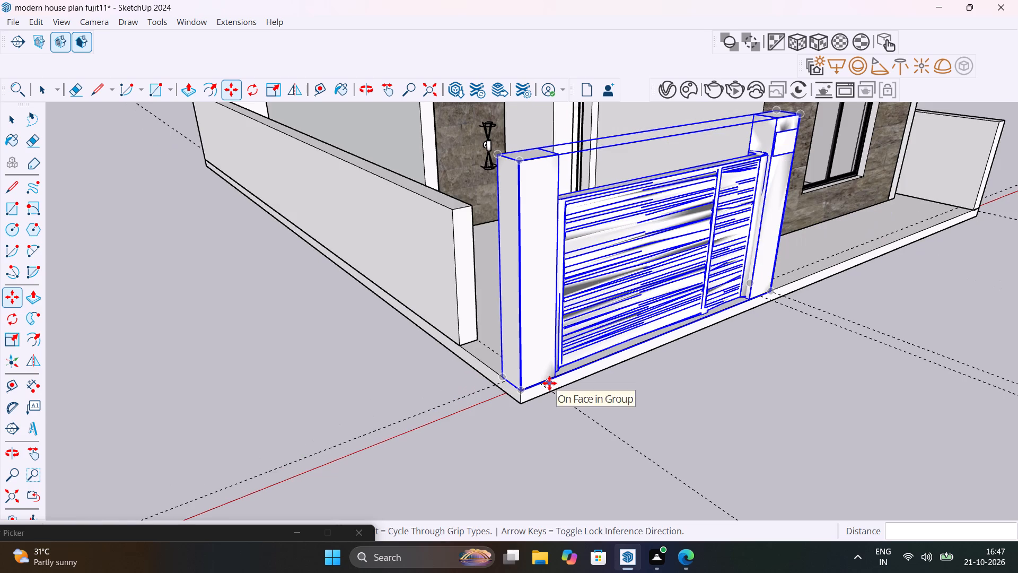
key("space")
left_click(643, 393)
Review the placed gate from the front, and browse the Chaos Cosmos gate results for an alternative design.
scroll(734, 411, "down", 1)
middle_click_drag(734, 411, 517, 410)
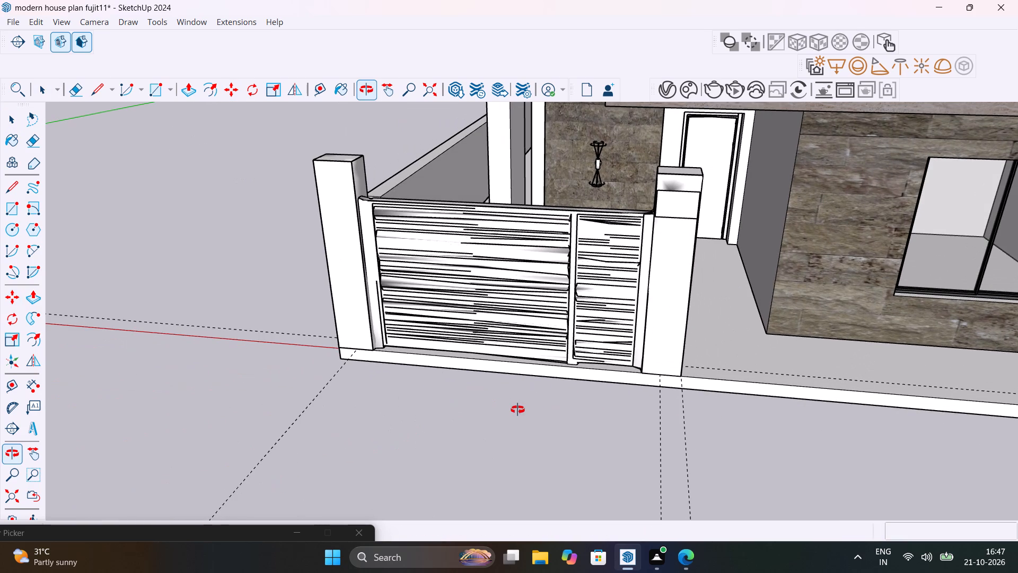
middle_click_drag(517, 410, 570, 409)
scroll(632, 329, "up", 5)
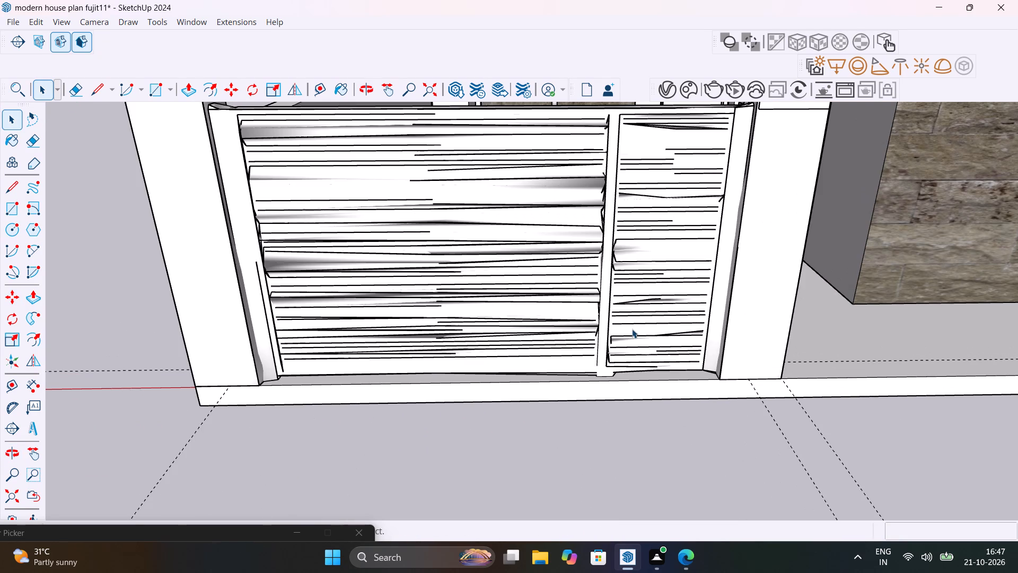
scroll(632, 329, "down", 4)
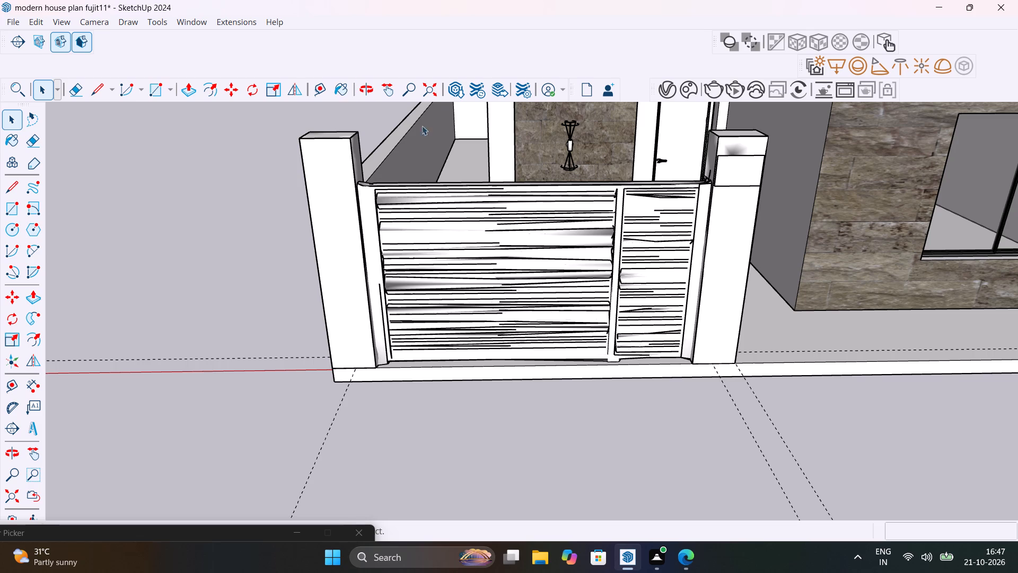
left_click(691, 90)
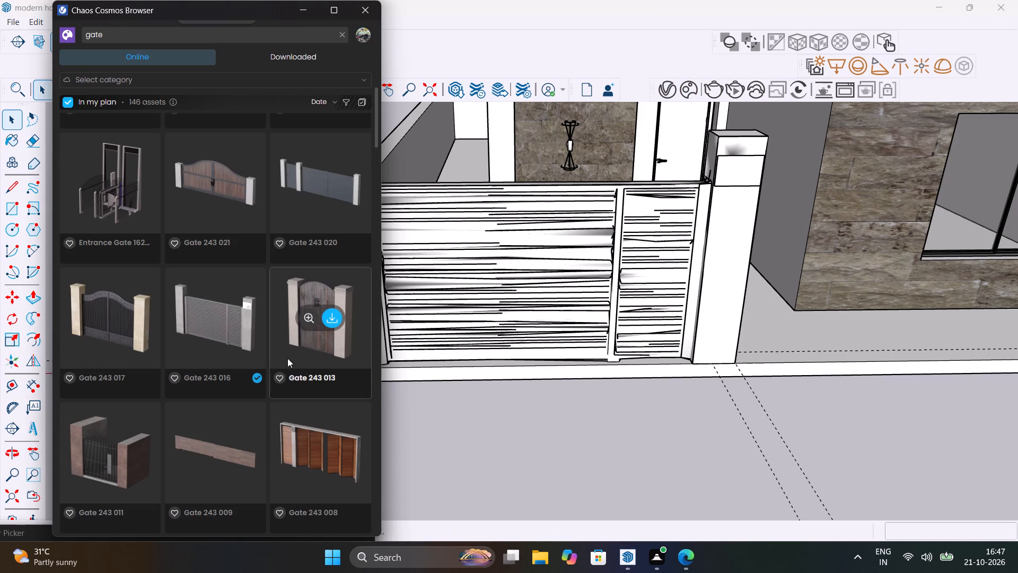
scroll(287, 358, "down", 2)
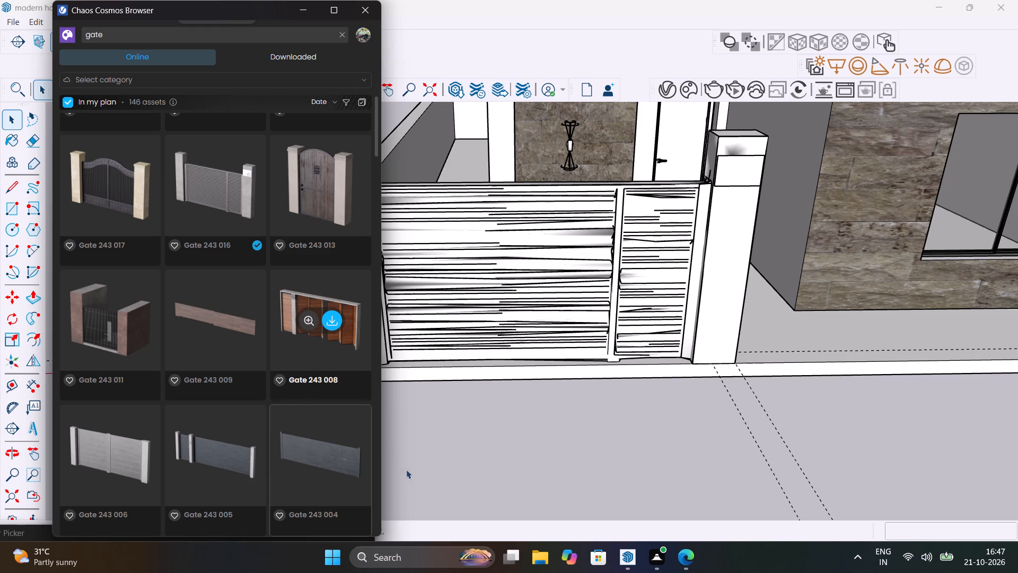
scroll(554, 411, "down", 6)
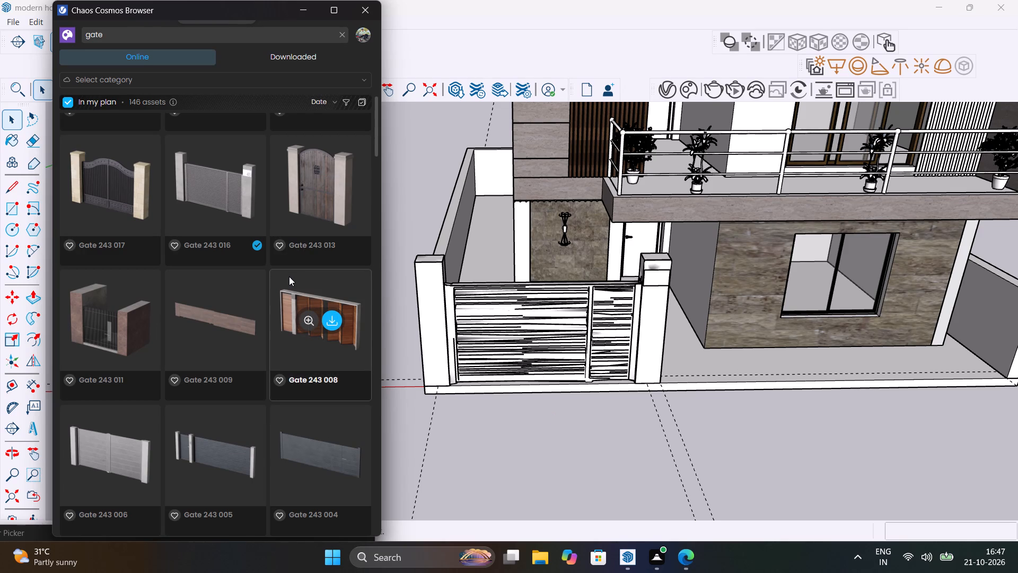
scroll(289, 276, "down", 2)
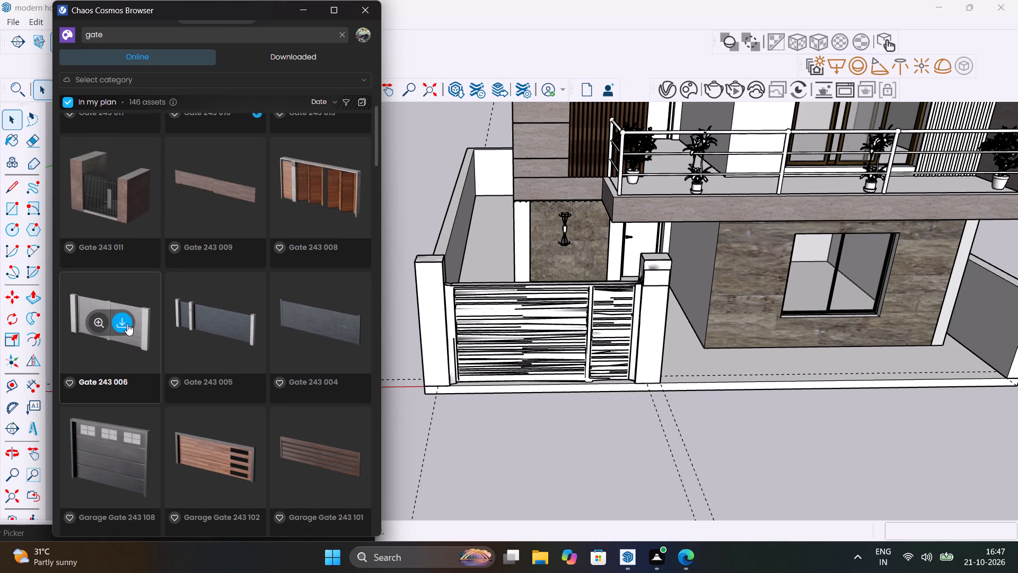
scroll(202, 416, "down", 5)
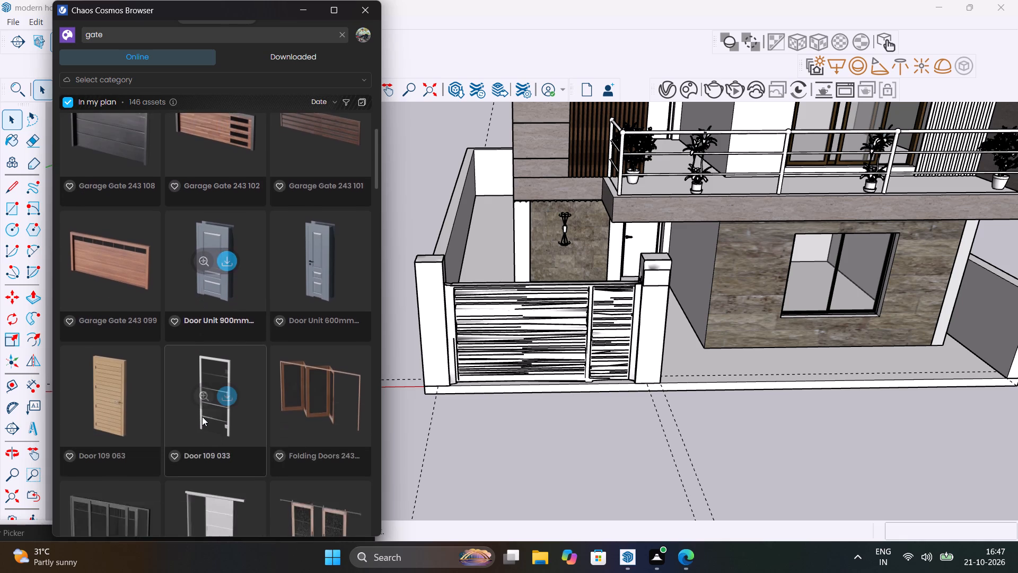
scroll(202, 416, "down", 10)
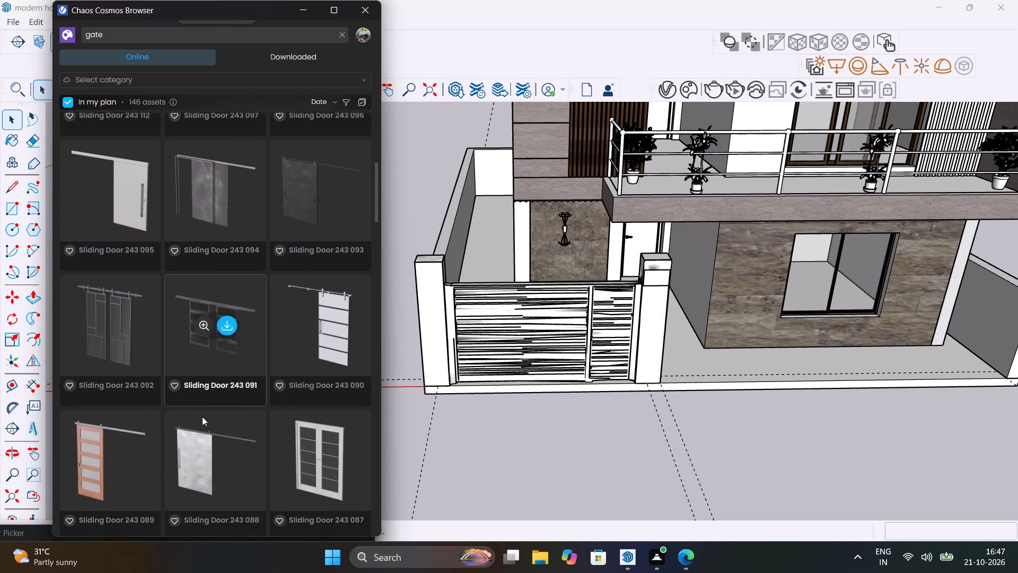
scroll(202, 416, "down", 20)
scroll(202, 416, "down", 18)
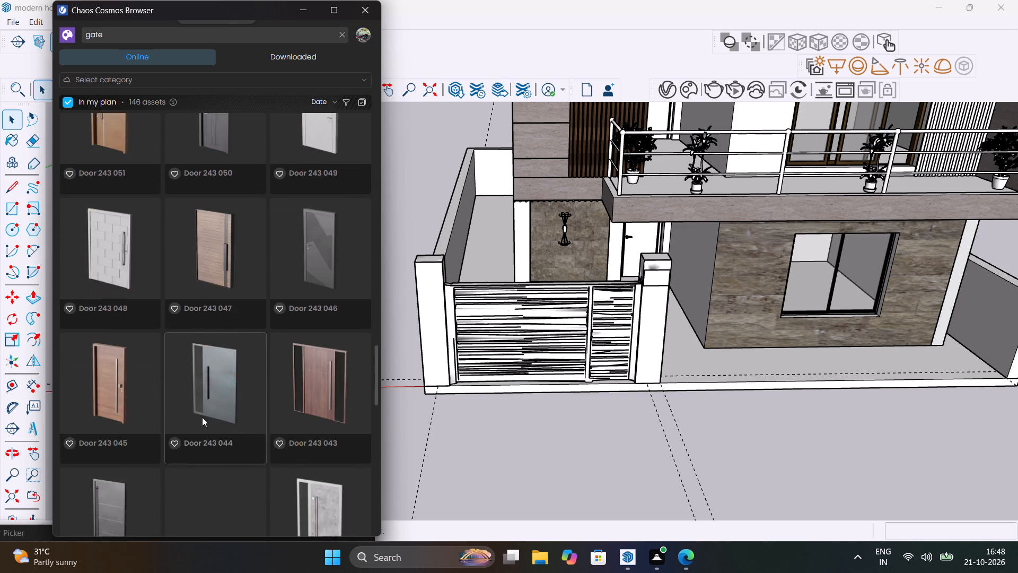
scroll(202, 417, "down", 17)
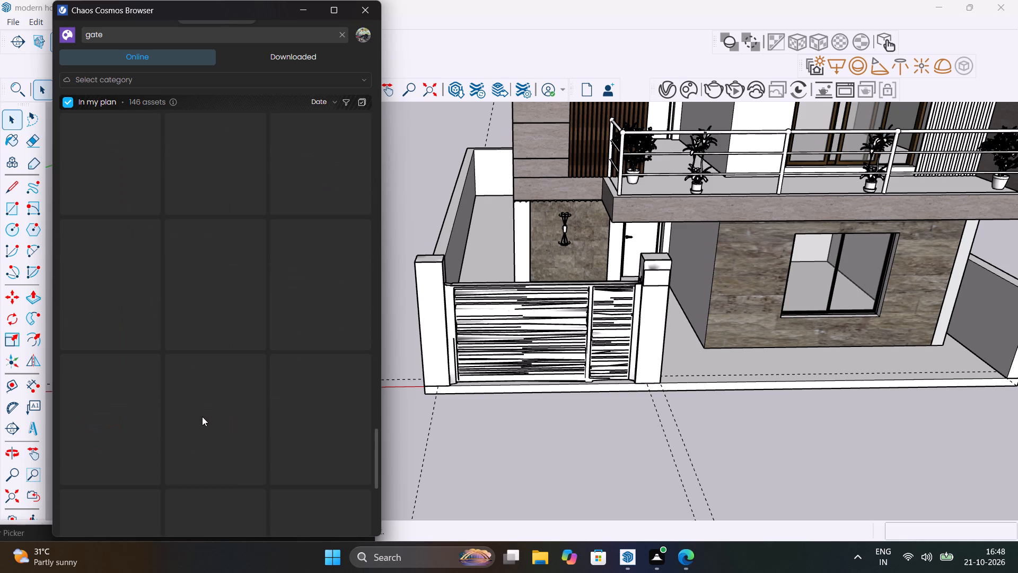
scroll(202, 416, "up", 3)
scroll(202, 416, "down", 9)
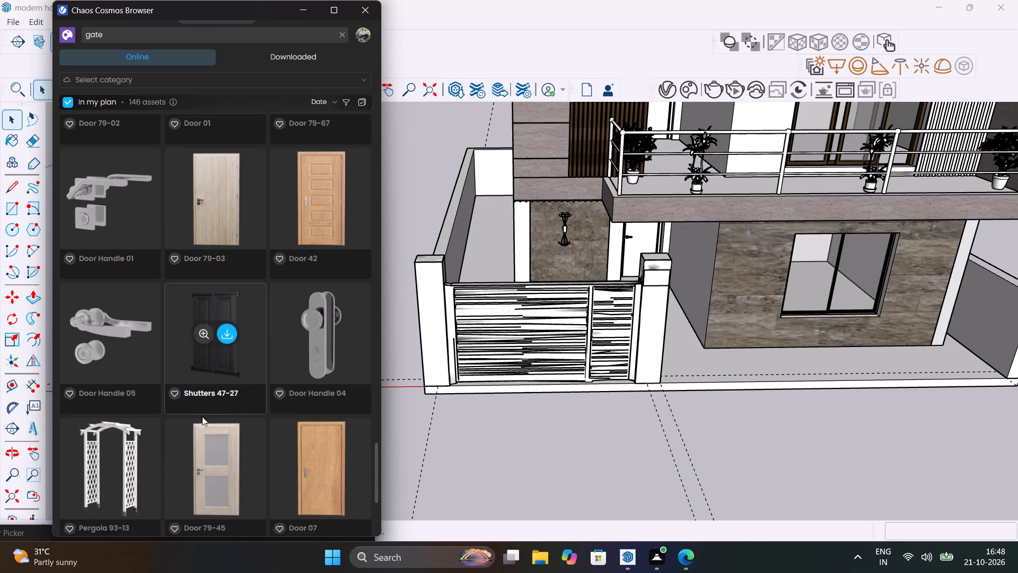
scroll(202, 416, "down", 7)
scroll(202, 416, "up", 9)
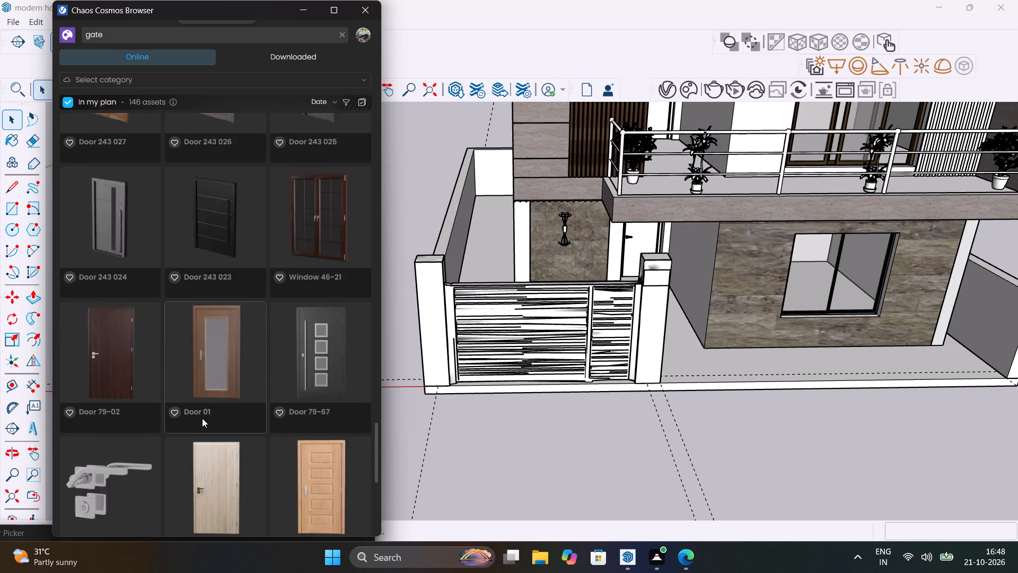
scroll(202, 418, "up", 20)
scroll(202, 418, "up", 16)
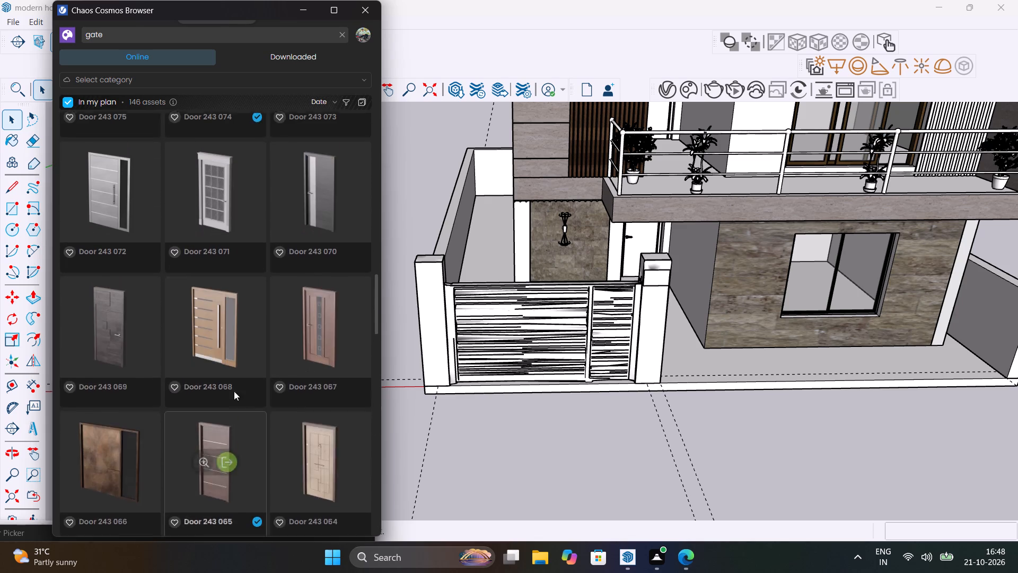
scroll(289, 326, "up", 15)
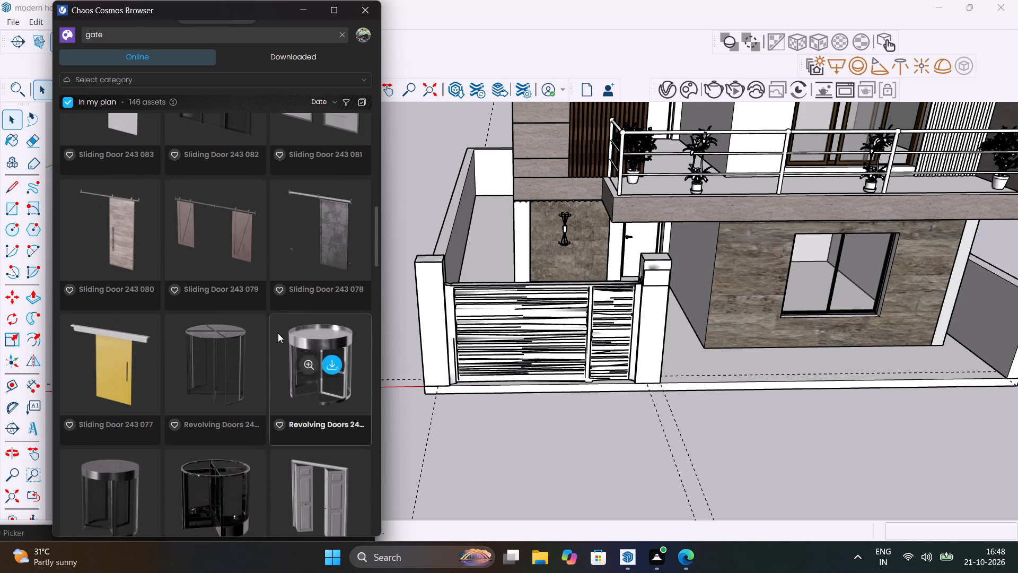
scroll(278, 333, "up", 3)
scroll(278, 333, "down", 3)
scroll(278, 333, "up", 3)
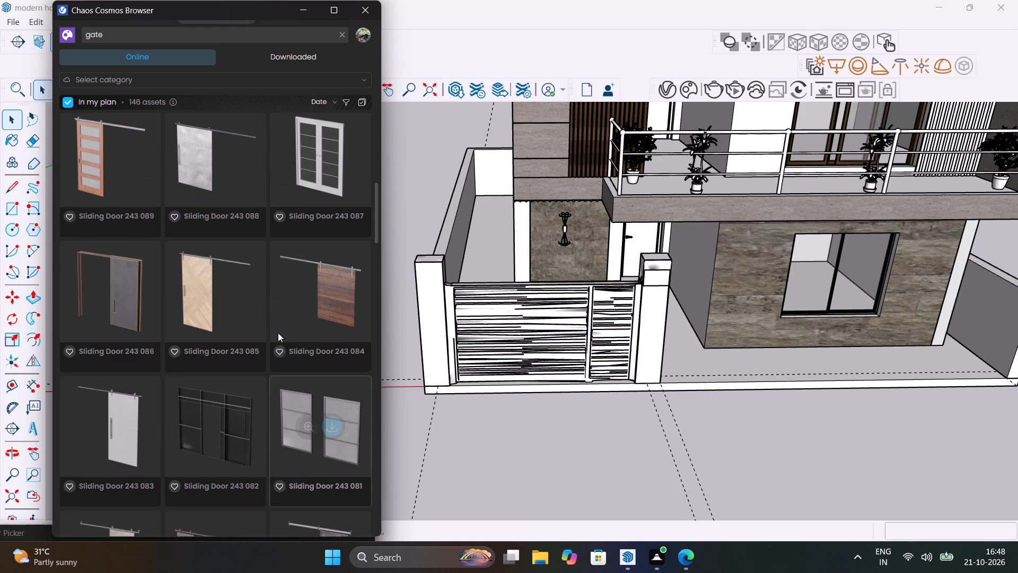
scroll(278, 333, "up", 16)
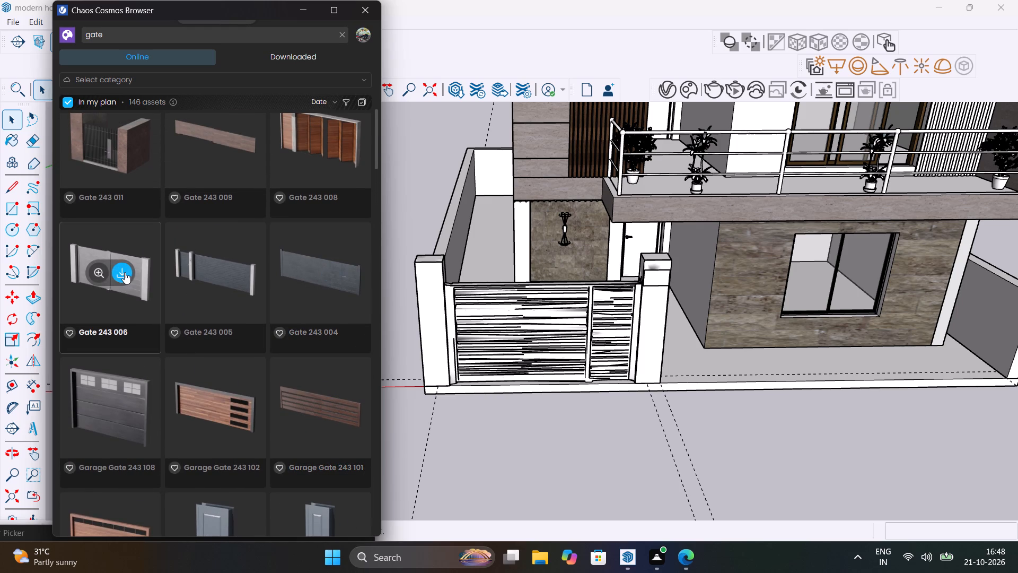
Download Gate 243 006 from Chaos Cosmos and place one copy on the ground in front of the existing slatted gate.
left_click(125, 271)
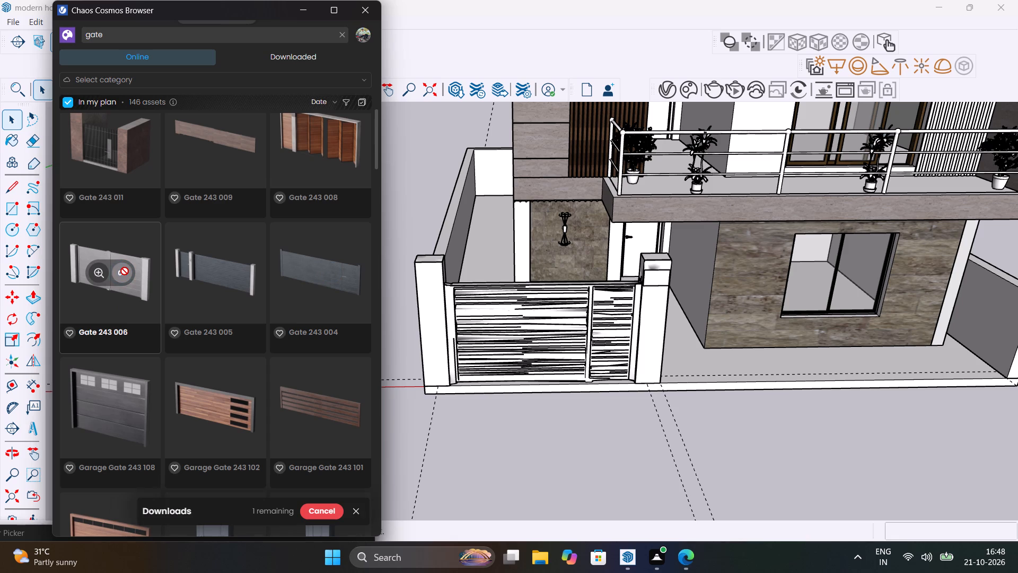
scroll(179, 290, "up", 3)
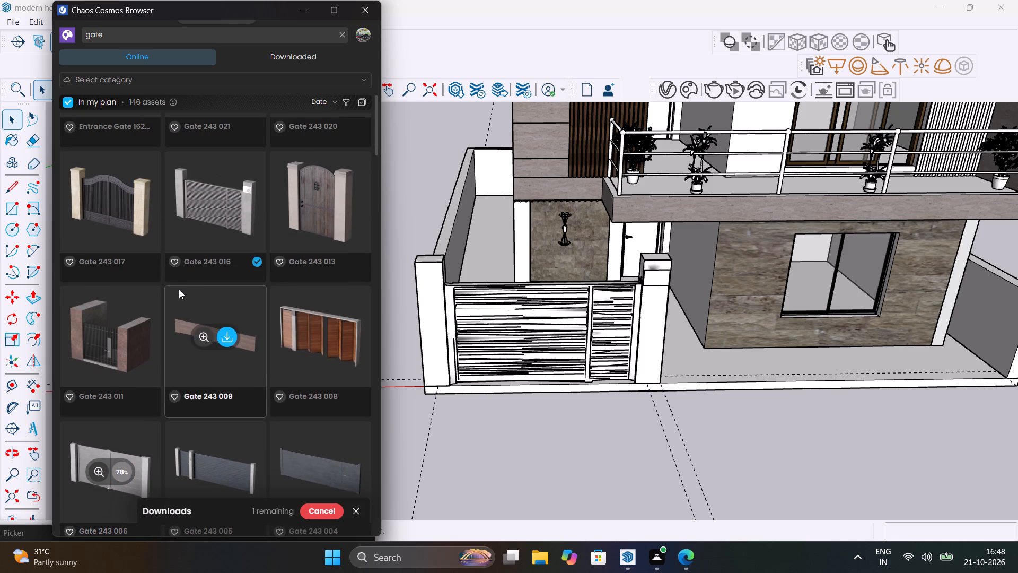
scroll(179, 289, "up", 9)
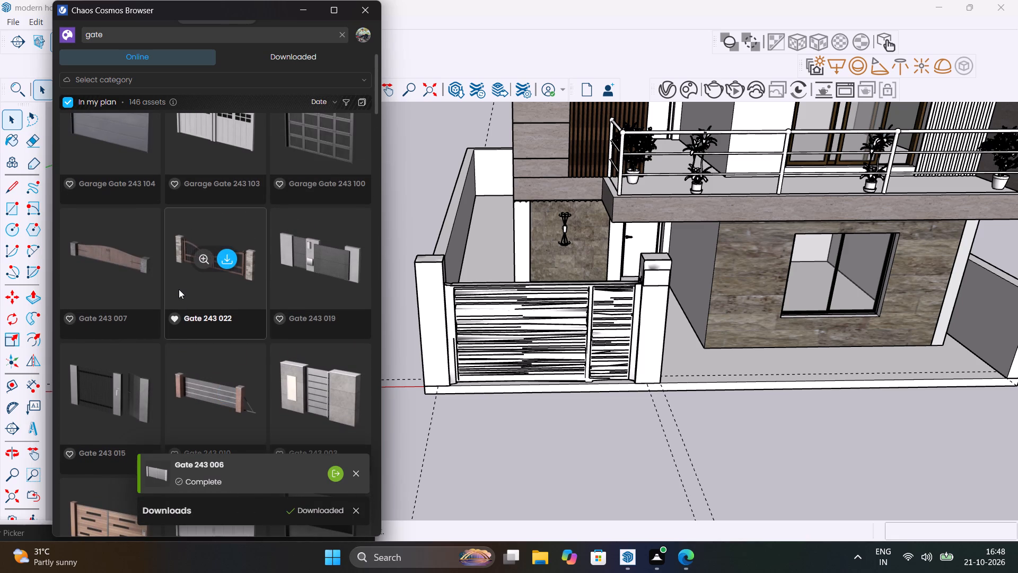
scroll(179, 289, "up", 2)
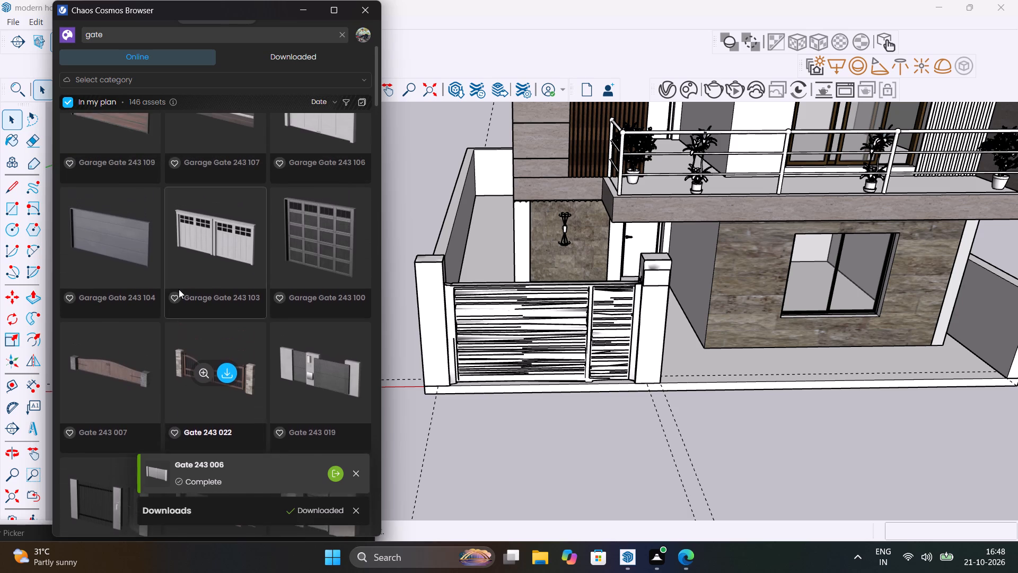
scroll(179, 289, "down", 6)
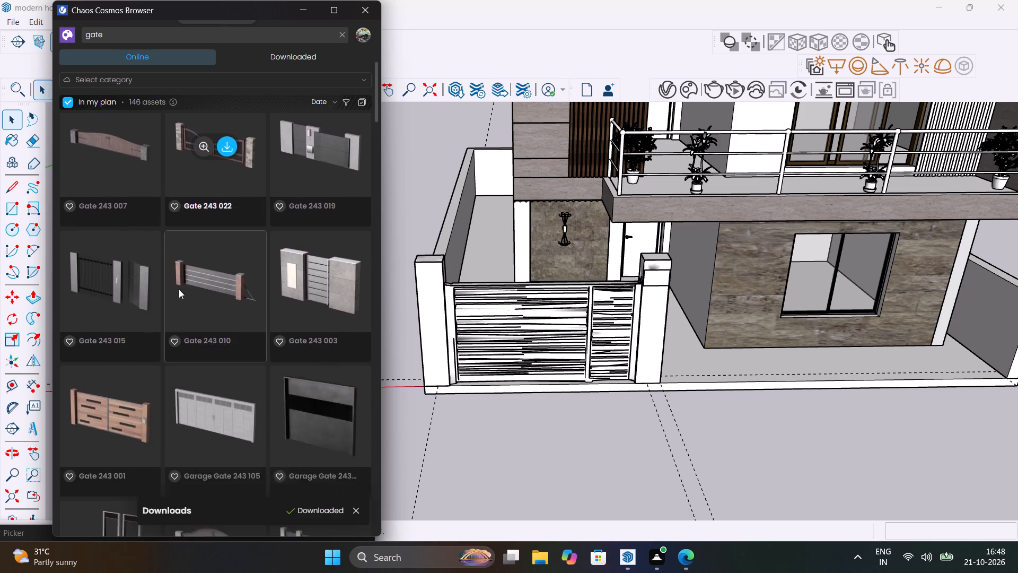
scroll(179, 289, "down", 7)
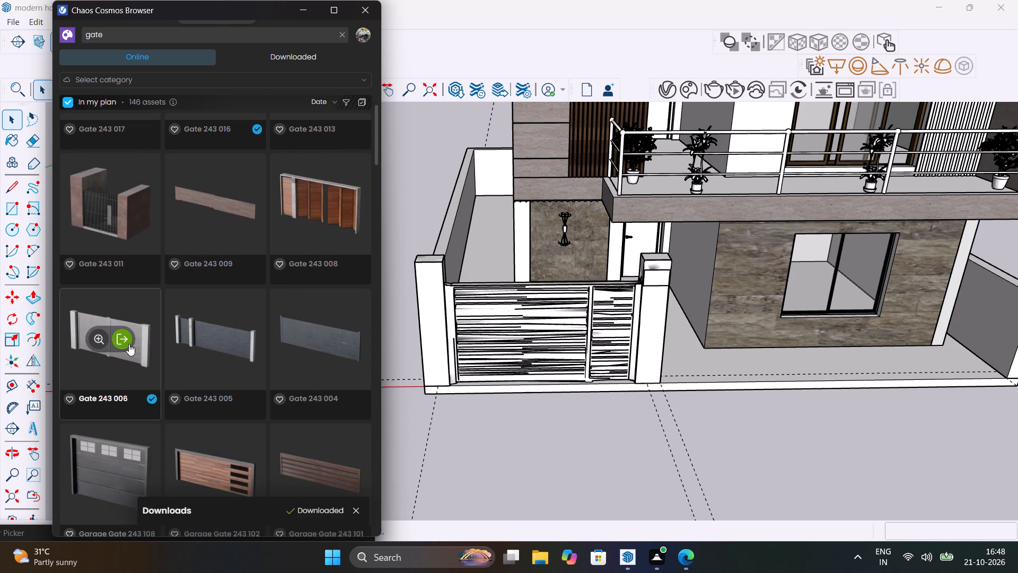
left_click(128, 340)
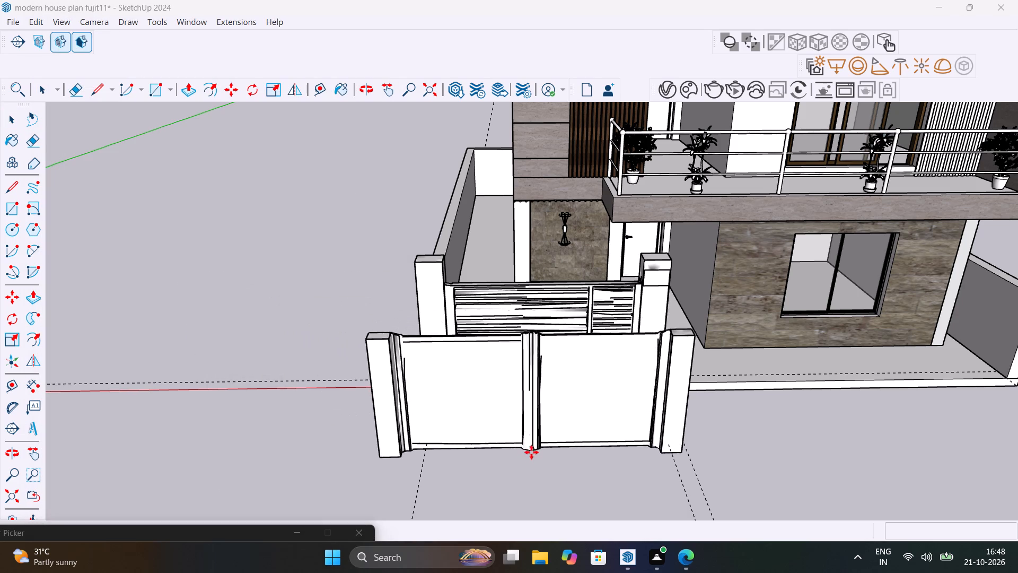
left_click(533, 481)
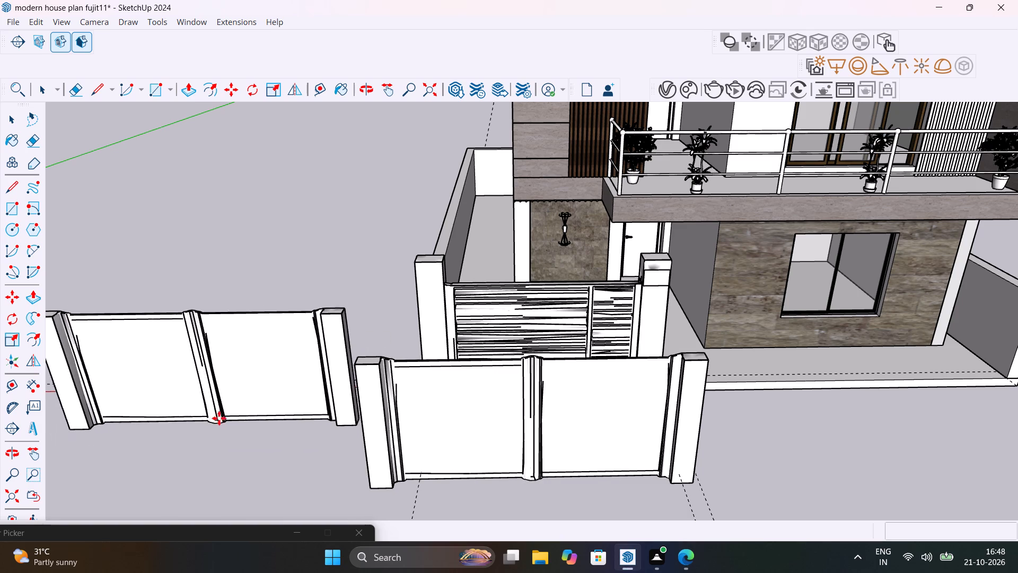
key("Escape")
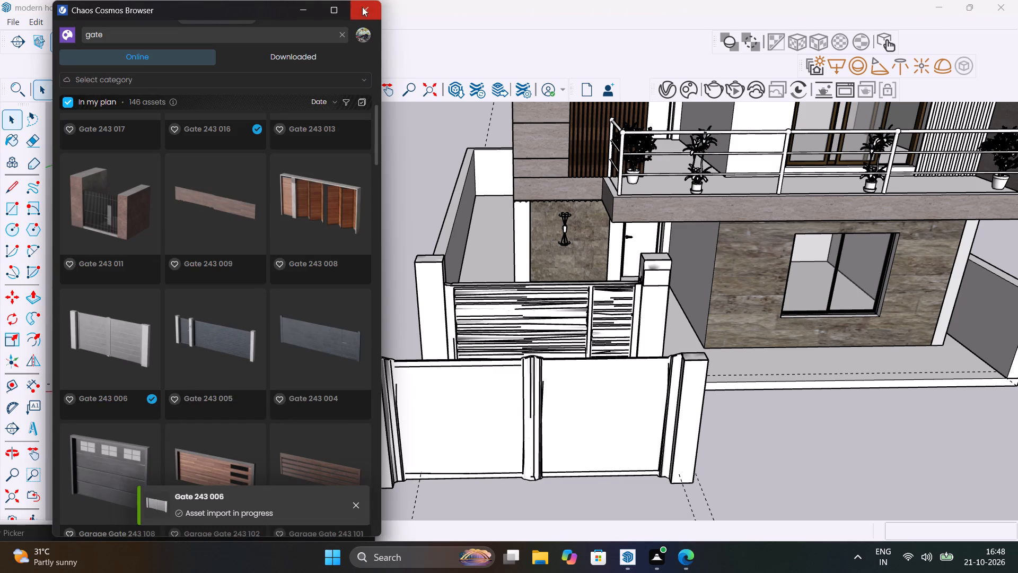
Find Gate 243 015 among the Chaos Cosmos gate results, download it, and close the asset browser.
scroll(201, 272, "up", 1)
scroll(201, 272, "down", 6)
scroll(192, 455, "down", 2)
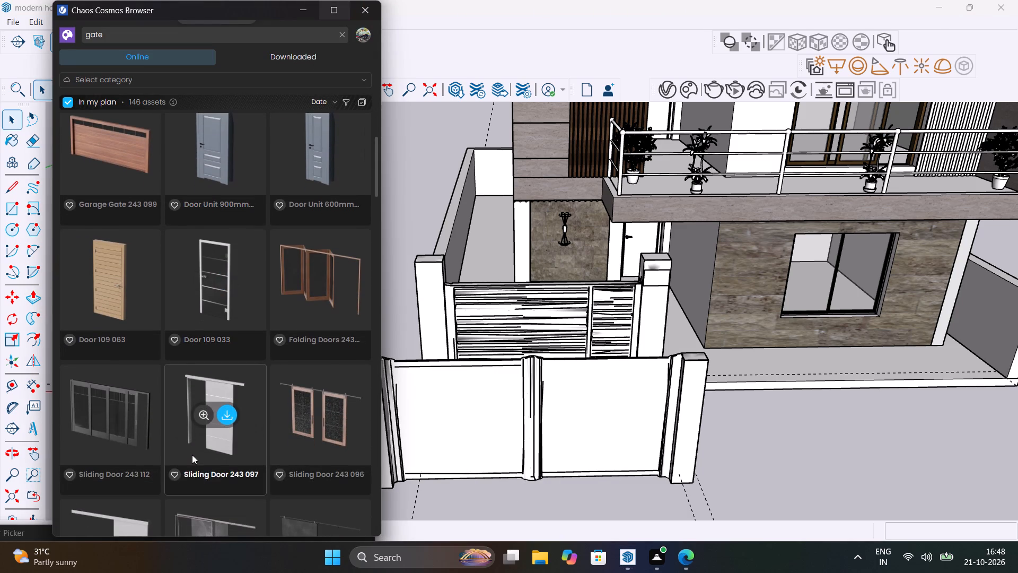
scroll(192, 455, "down", 7)
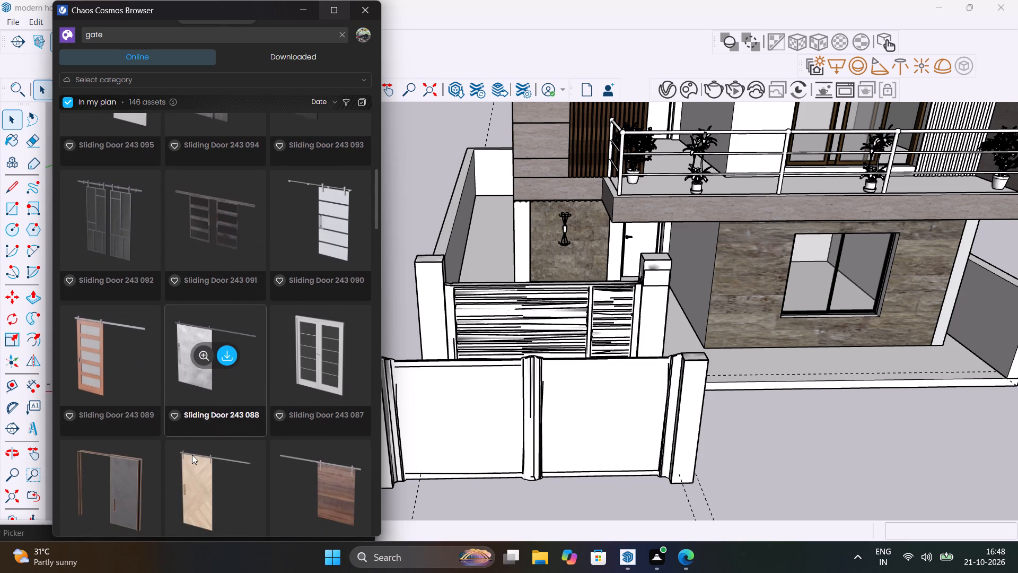
scroll(192, 455, "down", 5)
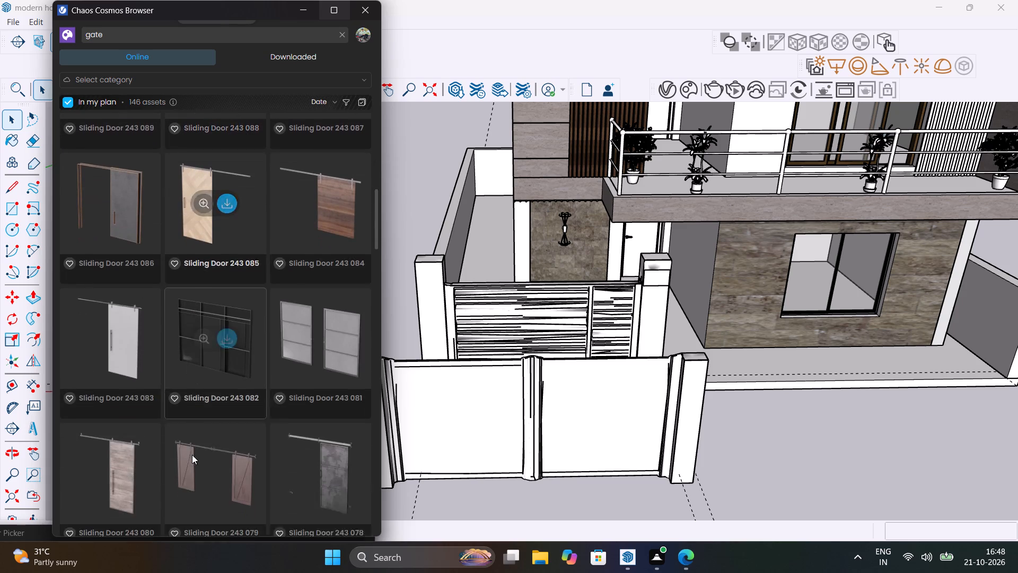
scroll(192, 455, "up", 17)
scroll(192, 455, "up", 4)
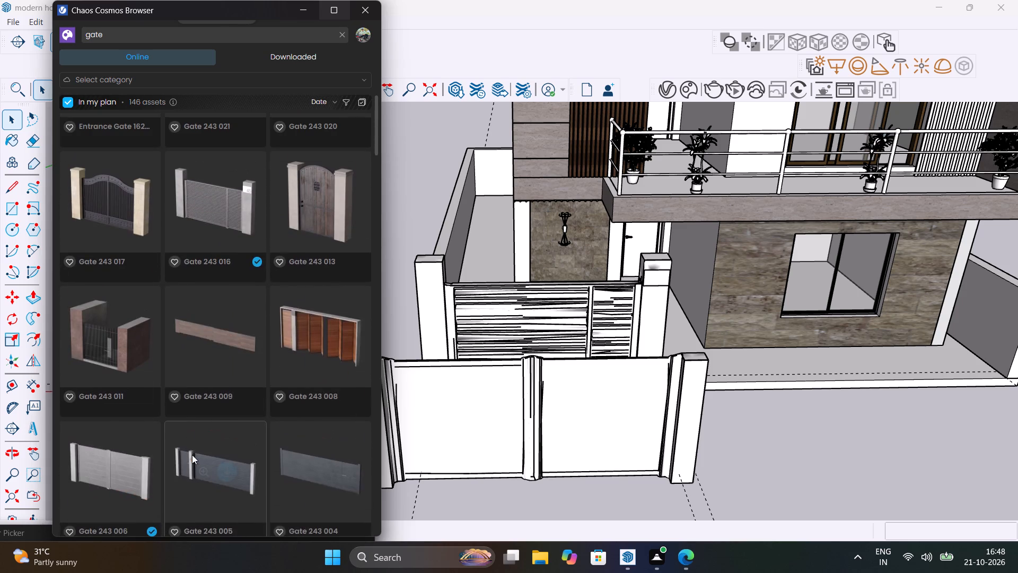
scroll(194, 412, "up", 7)
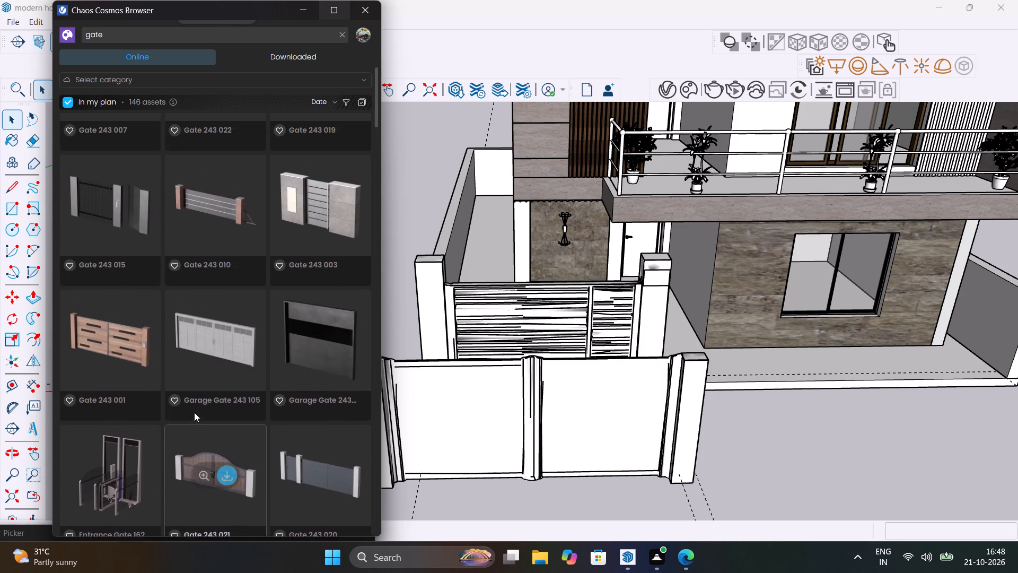
scroll(194, 412, "up", 1)
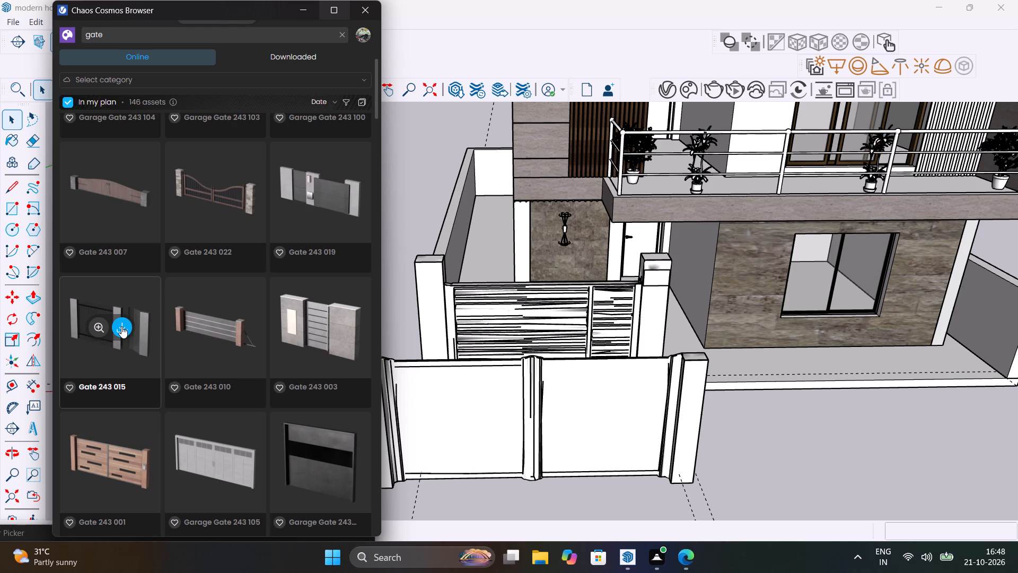
left_click(121, 326)
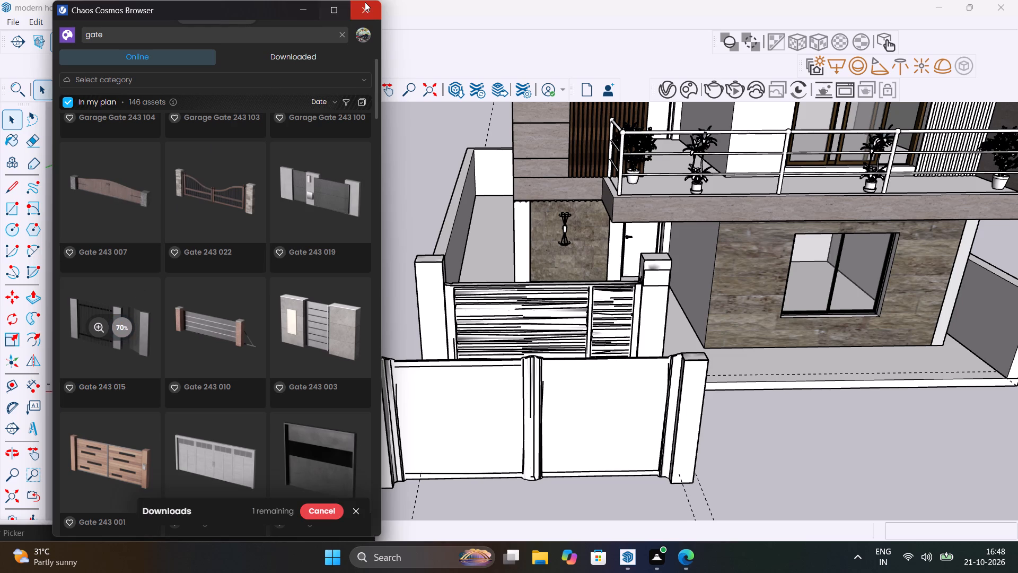
left_click(365, 2)
Delete the slatted gate standing on the plinth's porch-side front corner.
middle_click_drag(517, 373, 200, 450)
left_click(513, 402)
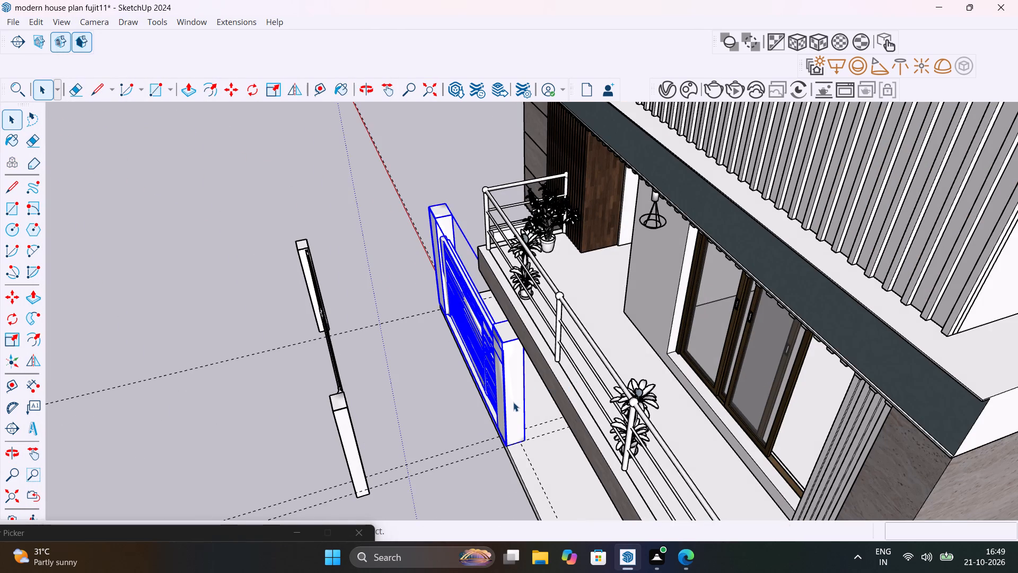
key("Delete")
middle_click_drag(362, 485, 399, 475)
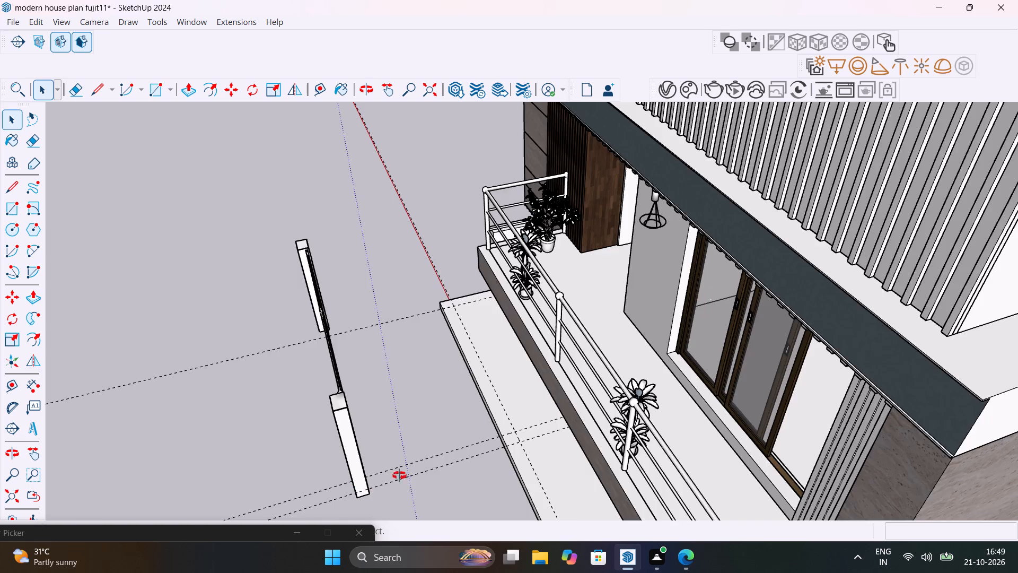
Move the solid two-panel gate about 8' 1 3/8" so its outer pillar's base sits on the plinth's top edge at the porch-side front corner.
middle_click_drag(399, 475, 698, 364)
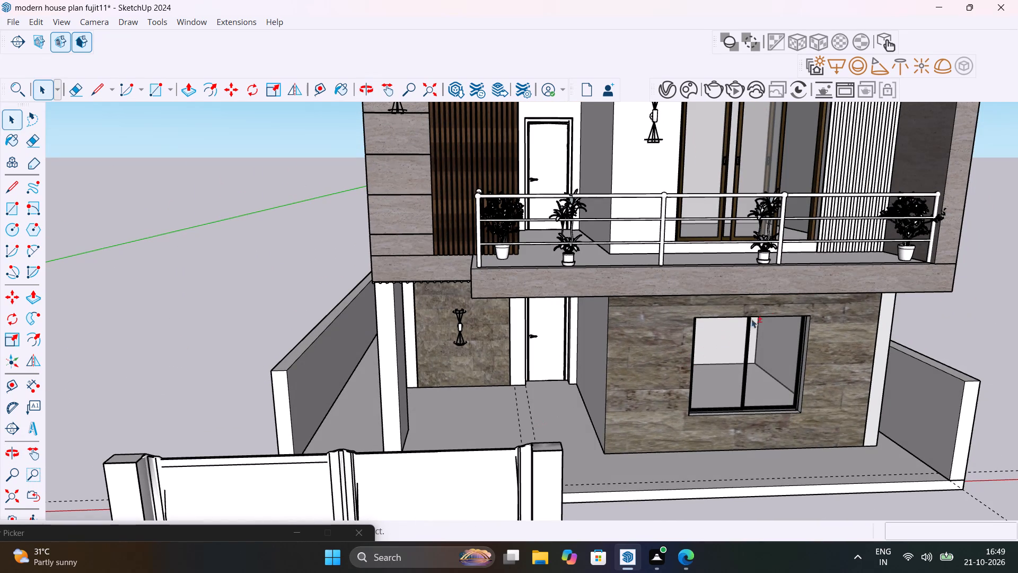
middle_click_drag(526, 454, 1017, 258, "shift")
middle_click_drag(653, 451, 844, 473)
left_click(871, 385)
scroll(872, 384, "up", 9)
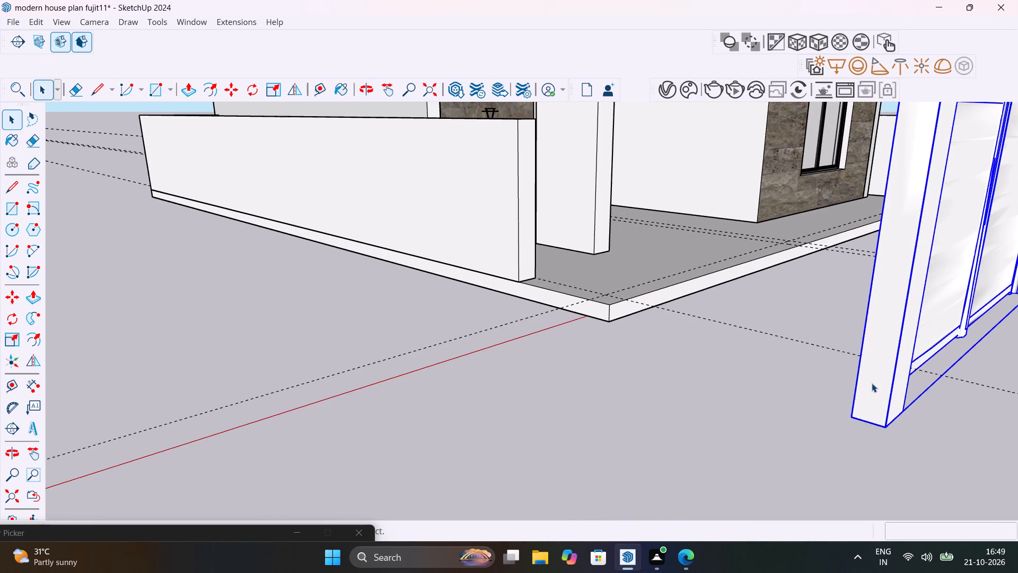
key("m")
left_click(848, 422)
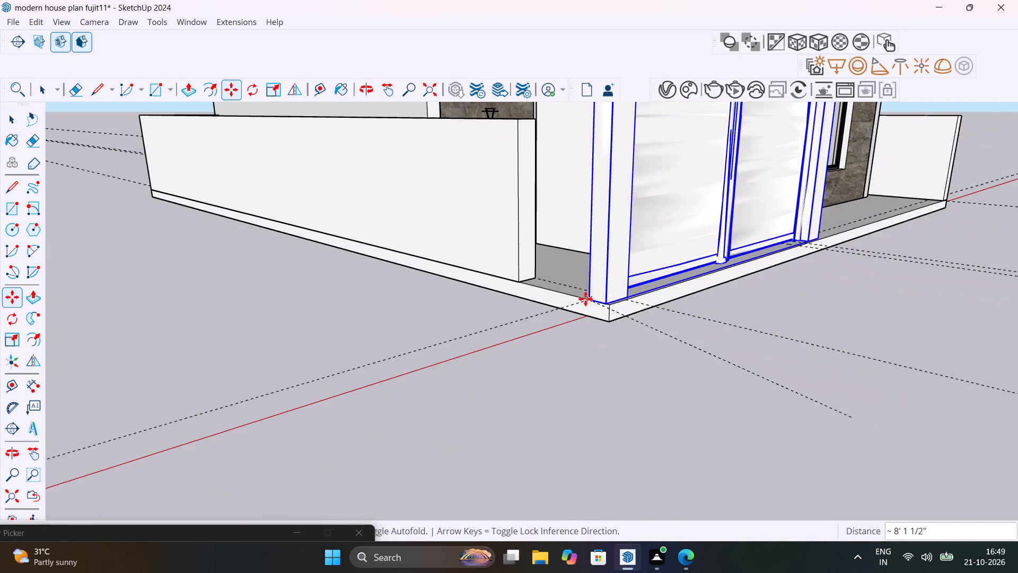
scroll(588, 299, "up", 12)
middle_click_drag(614, 310, 793, 409)
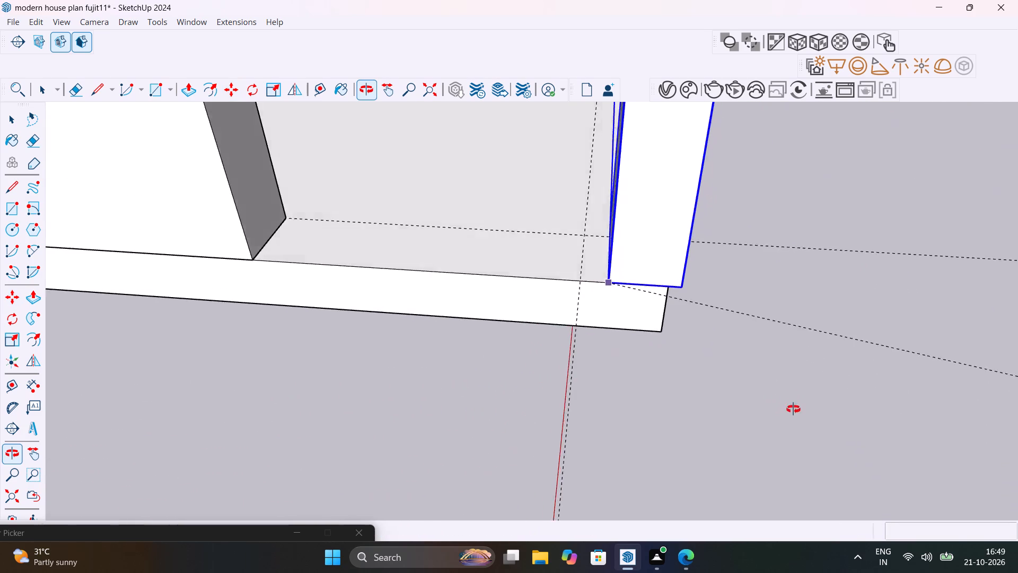
middle_click_drag(793, 409, 792, 397)
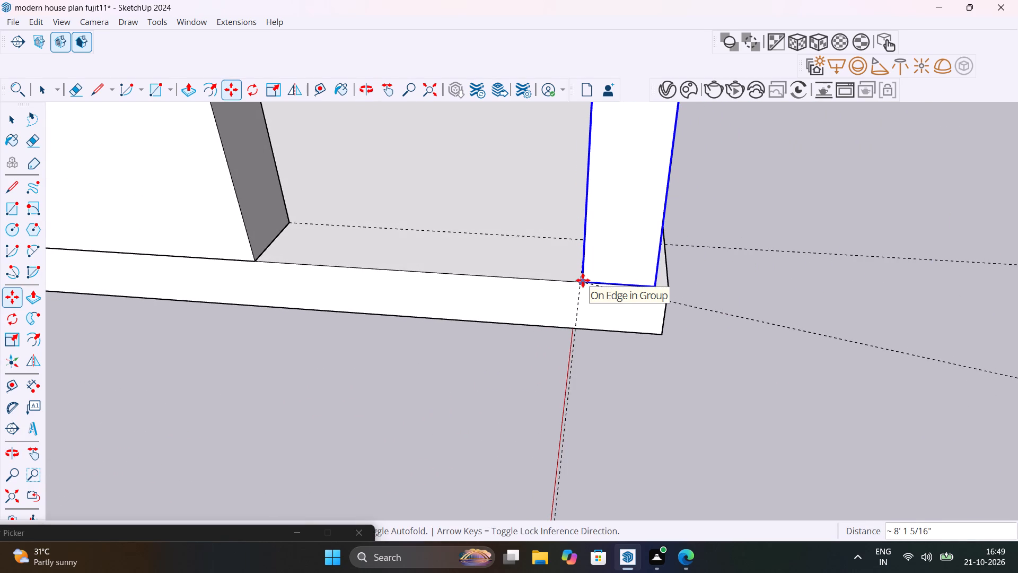
left_click(582, 280)
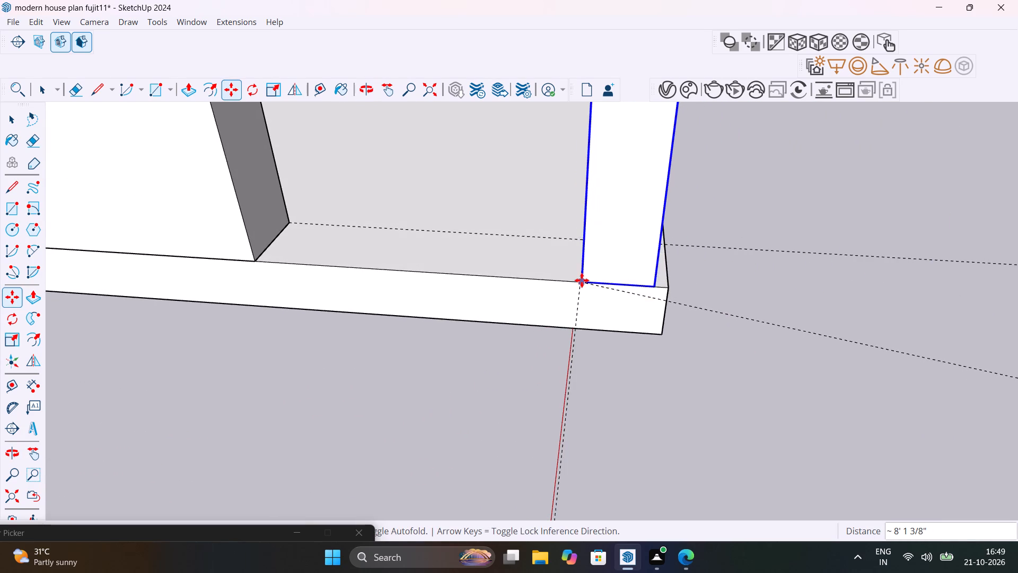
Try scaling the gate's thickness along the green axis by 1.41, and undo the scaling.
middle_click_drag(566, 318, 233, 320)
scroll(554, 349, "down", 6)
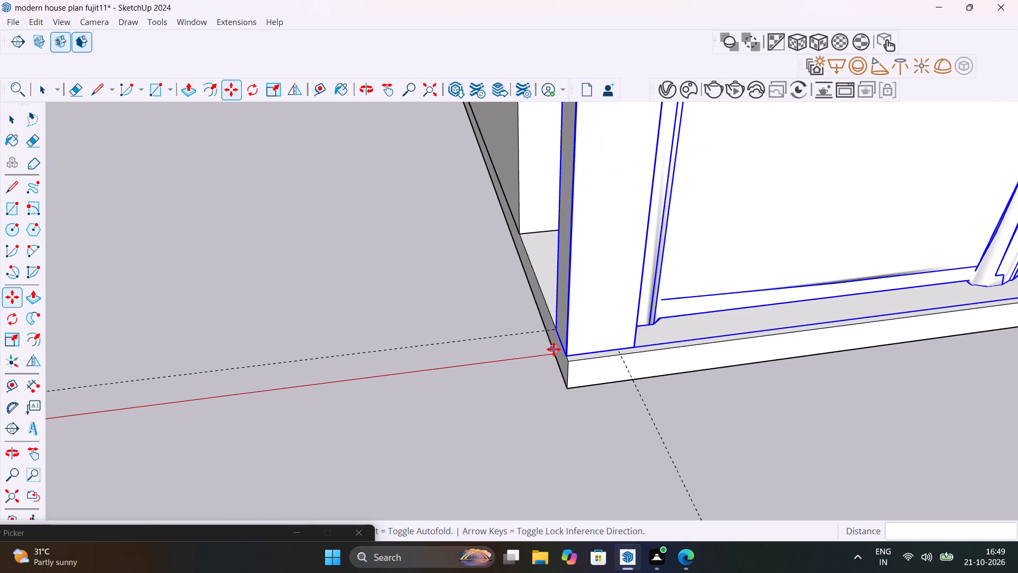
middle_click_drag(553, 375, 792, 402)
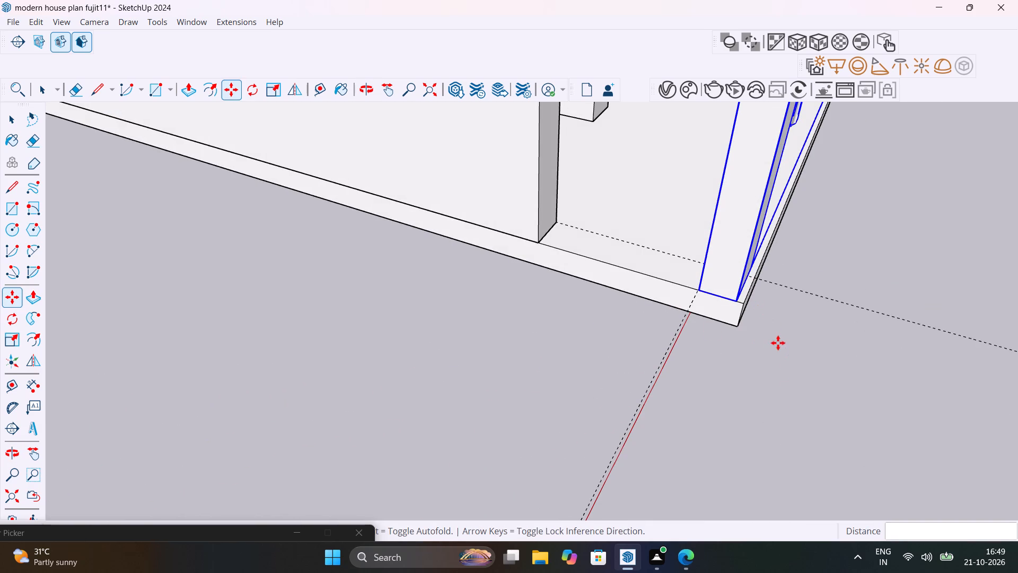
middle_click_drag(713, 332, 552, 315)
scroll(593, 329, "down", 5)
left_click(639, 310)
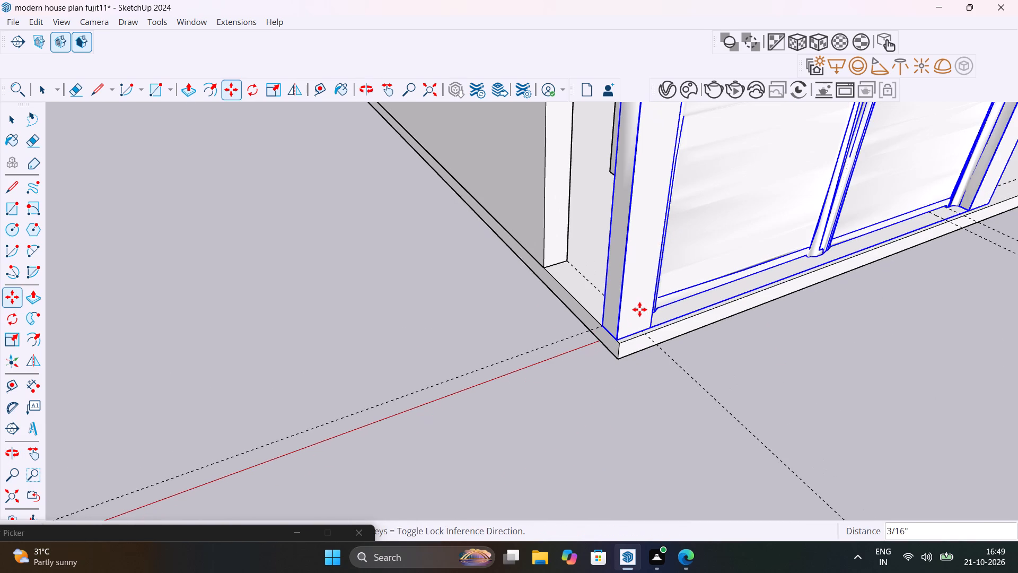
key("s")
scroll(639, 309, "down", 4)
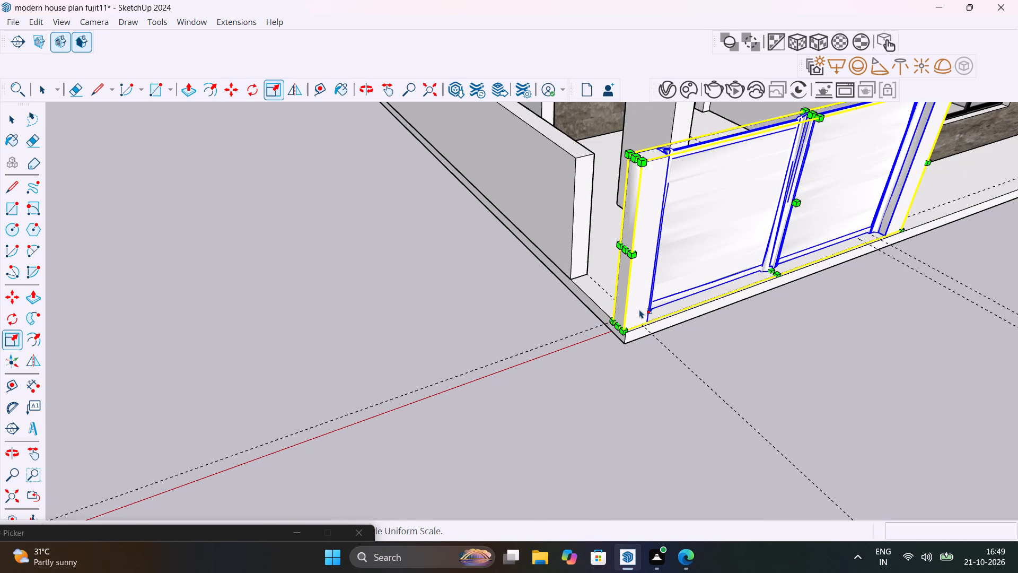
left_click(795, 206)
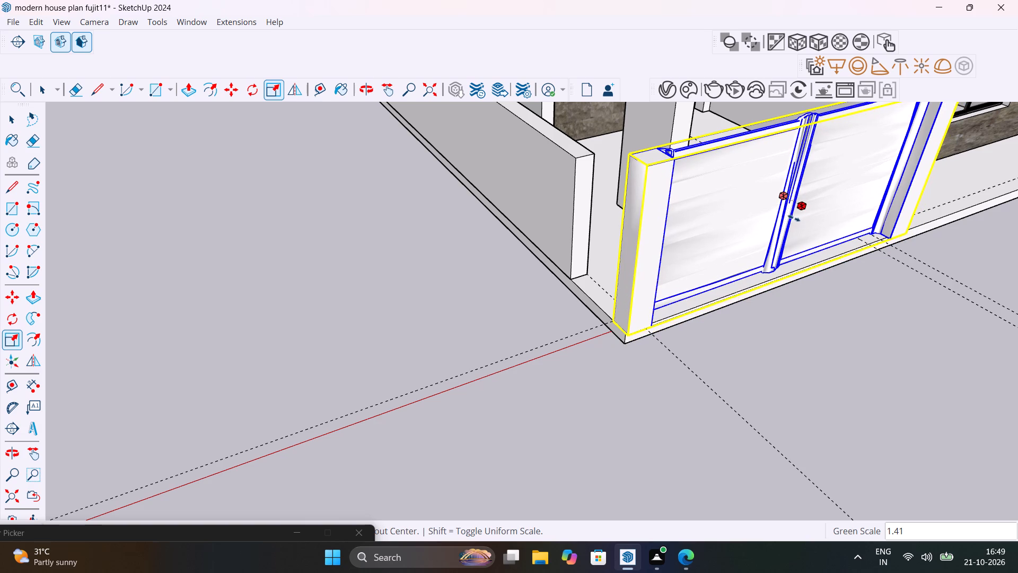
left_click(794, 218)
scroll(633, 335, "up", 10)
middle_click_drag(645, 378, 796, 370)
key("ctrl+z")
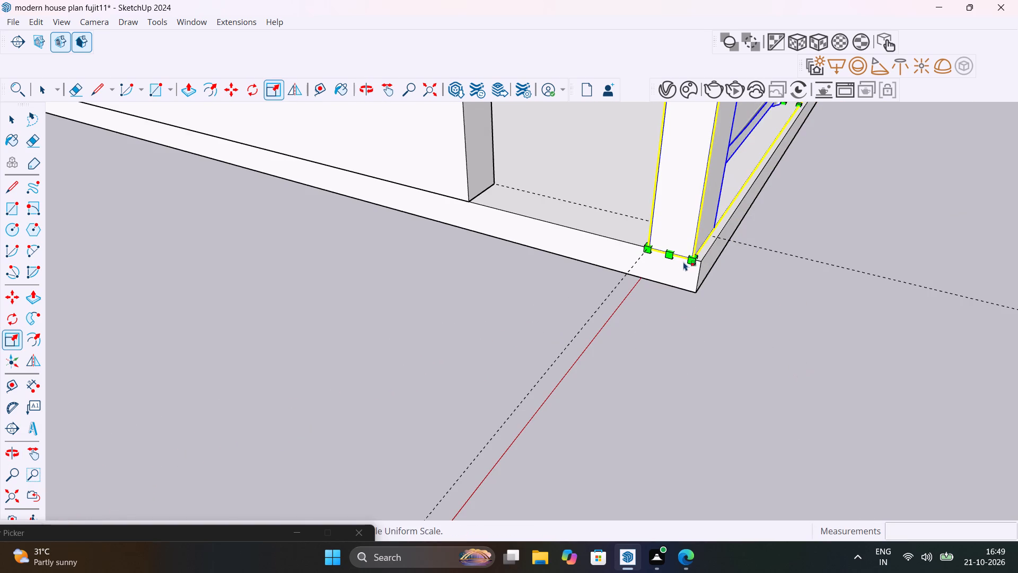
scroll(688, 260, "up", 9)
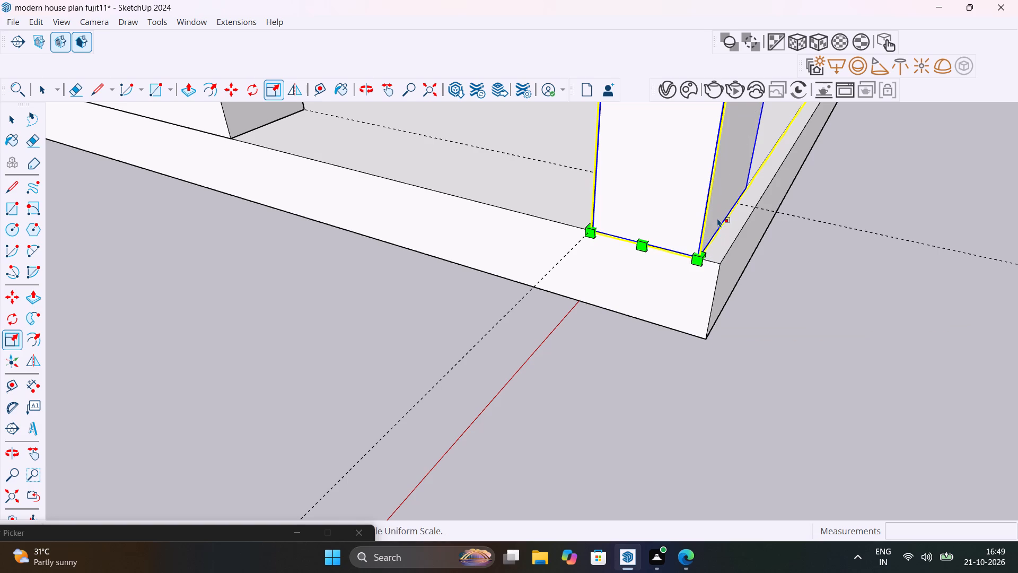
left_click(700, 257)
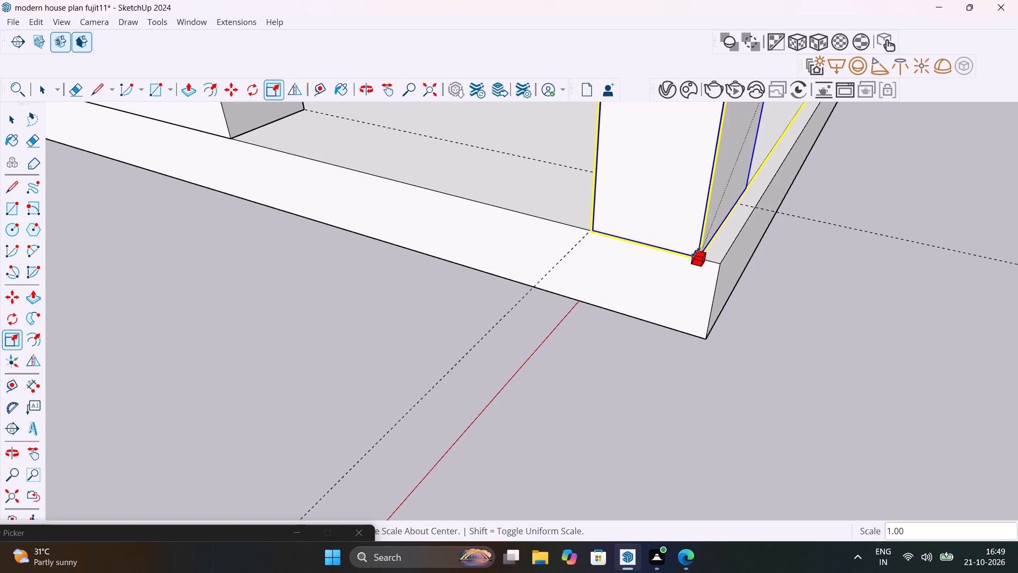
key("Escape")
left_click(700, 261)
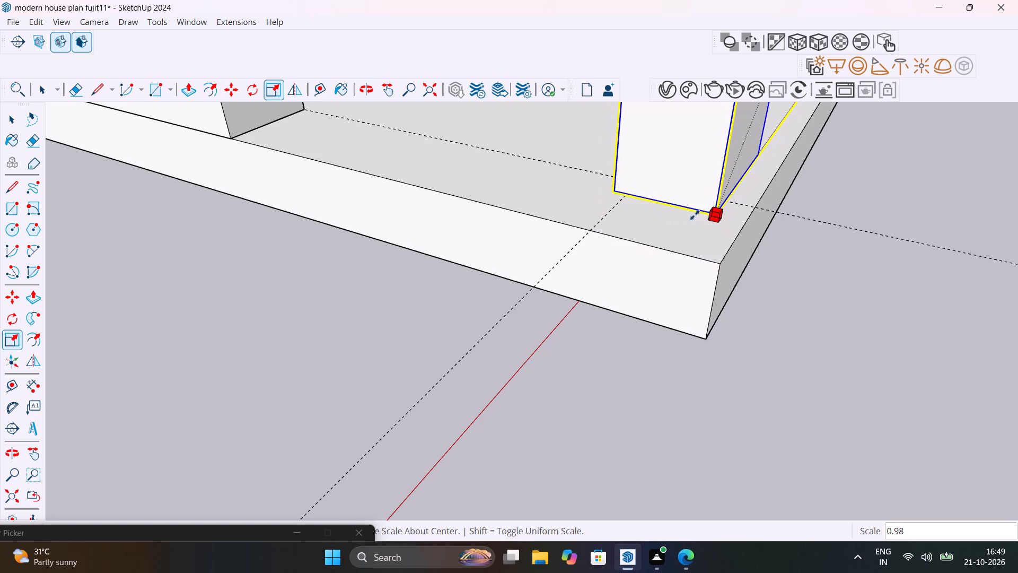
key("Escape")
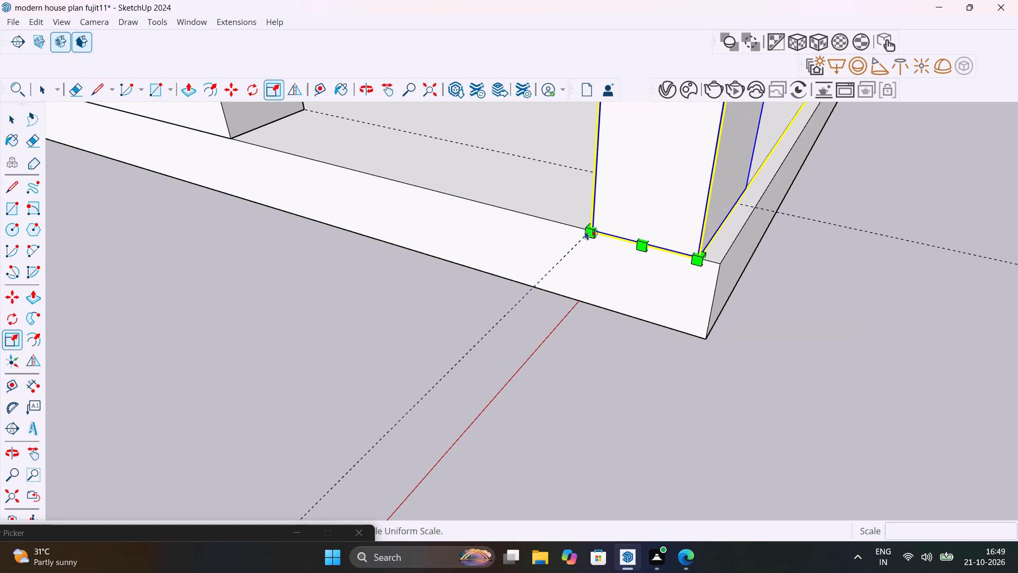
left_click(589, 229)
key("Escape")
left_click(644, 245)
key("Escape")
Scale the gate's thickness along the green axis by about 1.19 to reach the plinth's front edge, and deselect it.
scroll(696, 273, "down", 6)
middle_click_drag(720, 276, 460, 520, "shift")
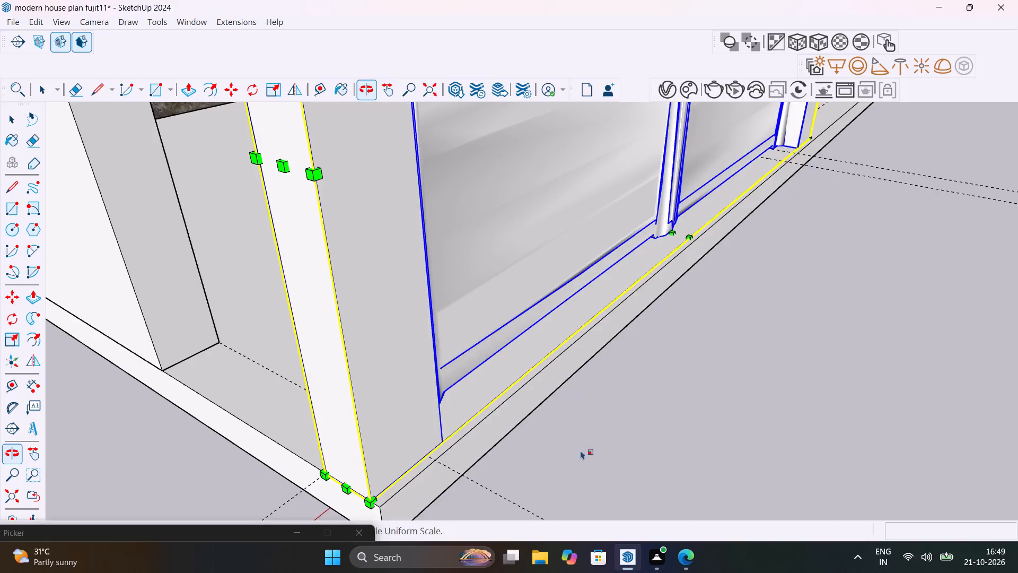
scroll(671, 243, "up", 6)
scroll(682, 232, "down", 6)
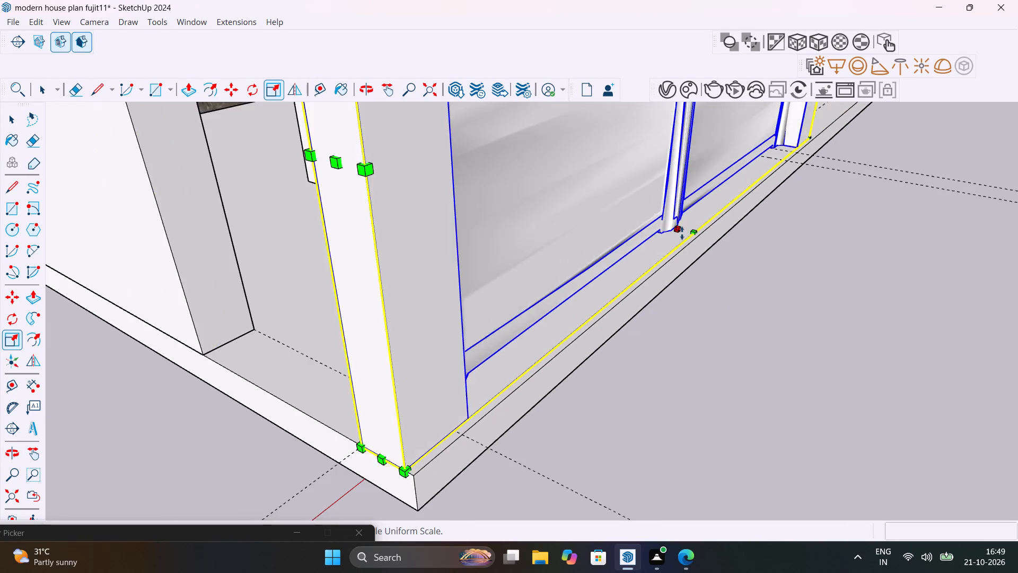
scroll(682, 233, "down", 7)
left_click(705, 132)
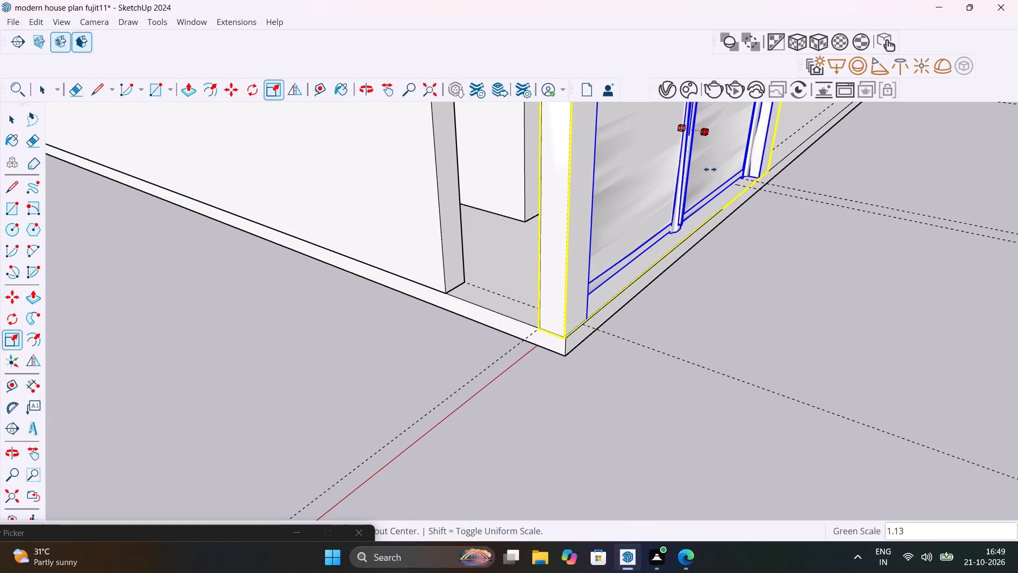
left_click(569, 348)
key("space")
left_click(612, 376)
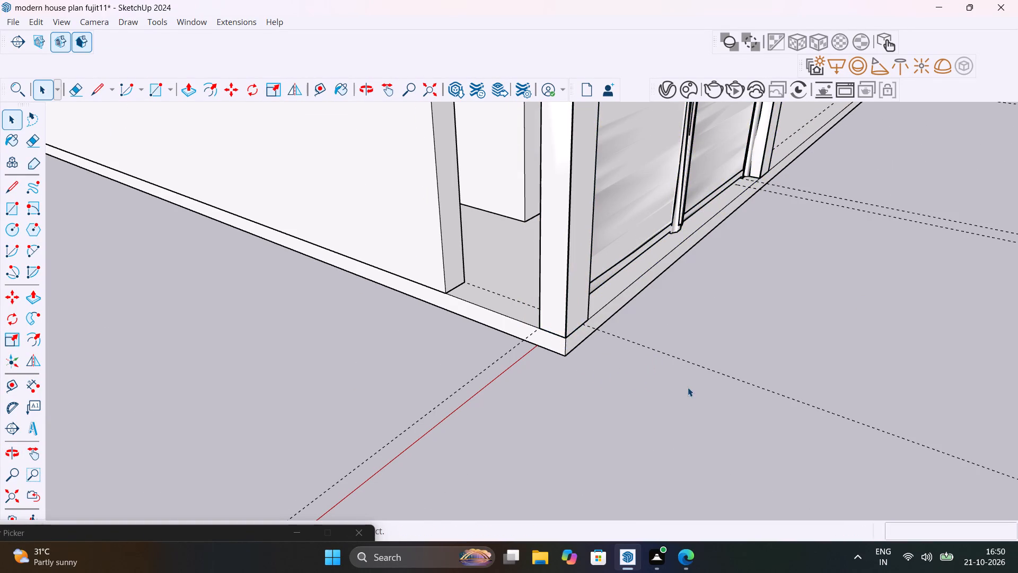
Scale the gate's width along the red axis by about 0.90 so its inner pillar ends at the guide line, and deselect it.
middle_click_drag(688, 387, 518, 403)
scroll(558, 398, "down", 1)
scroll(799, 356, "down", 10)
middle_click_drag(808, 355, 720, 352)
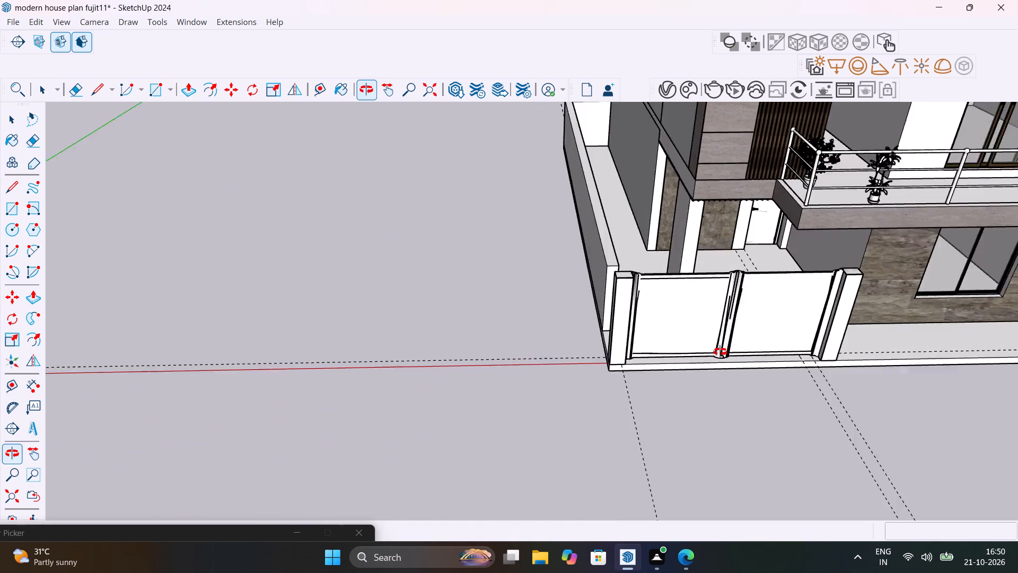
middle_click_drag(720, 352, 581, 308)
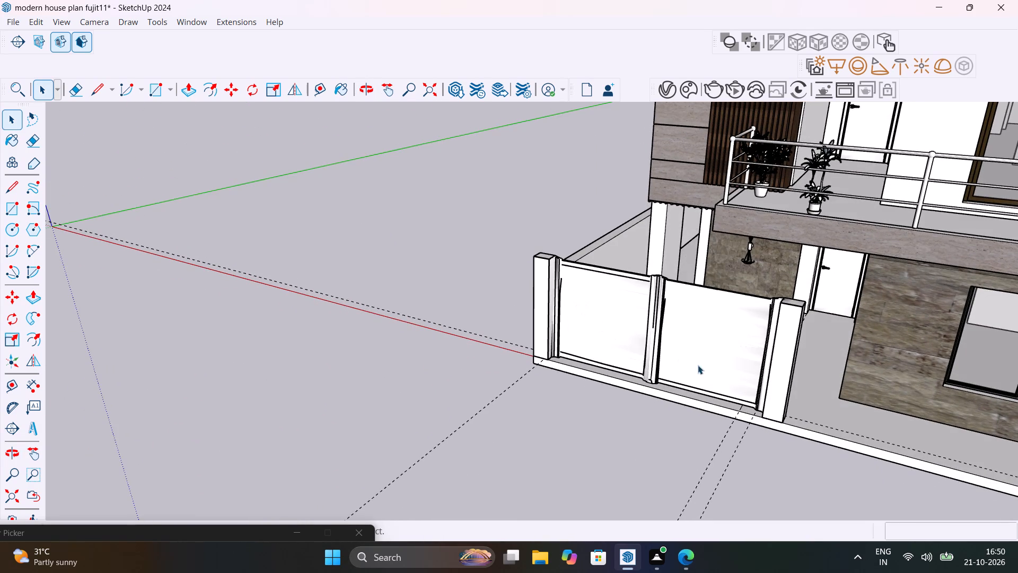
middle_click_drag(698, 365, 551, 359)
scroll(692, 406, "up", 5)
left_click(692, 406)
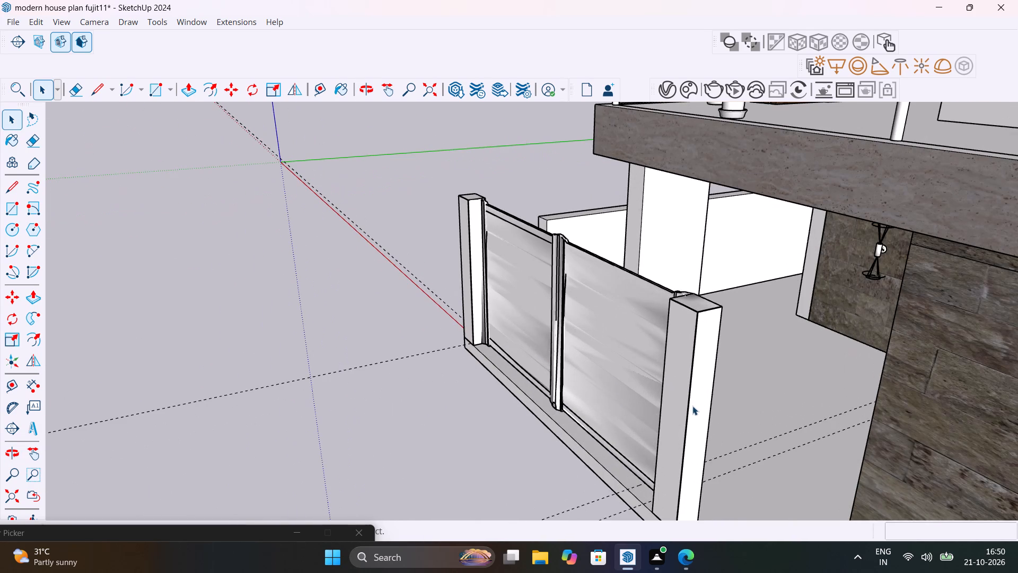
scroll(692, 406, "down", 5)
key("s")
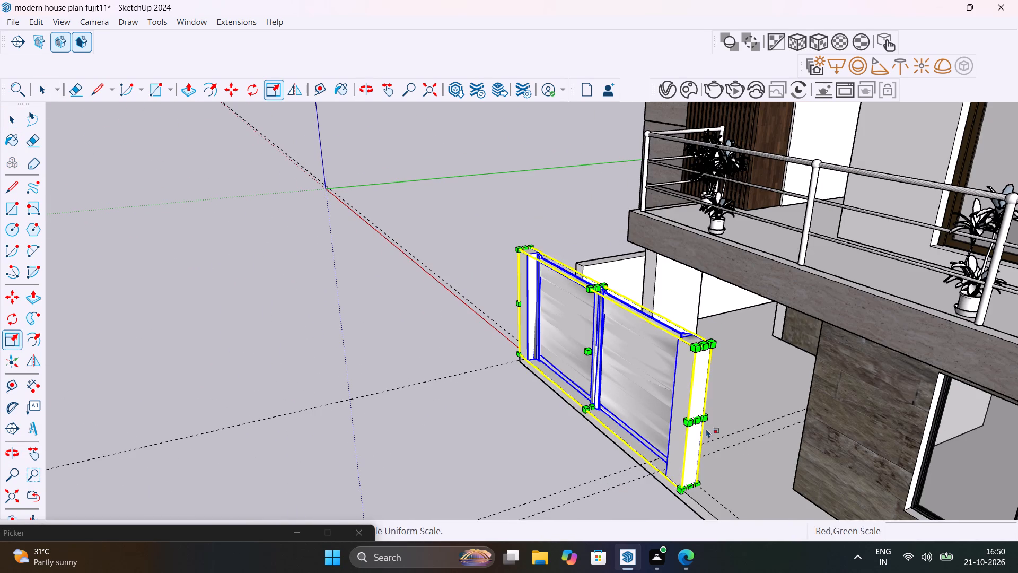
middle_click_drag(733, 430, 857, 429)
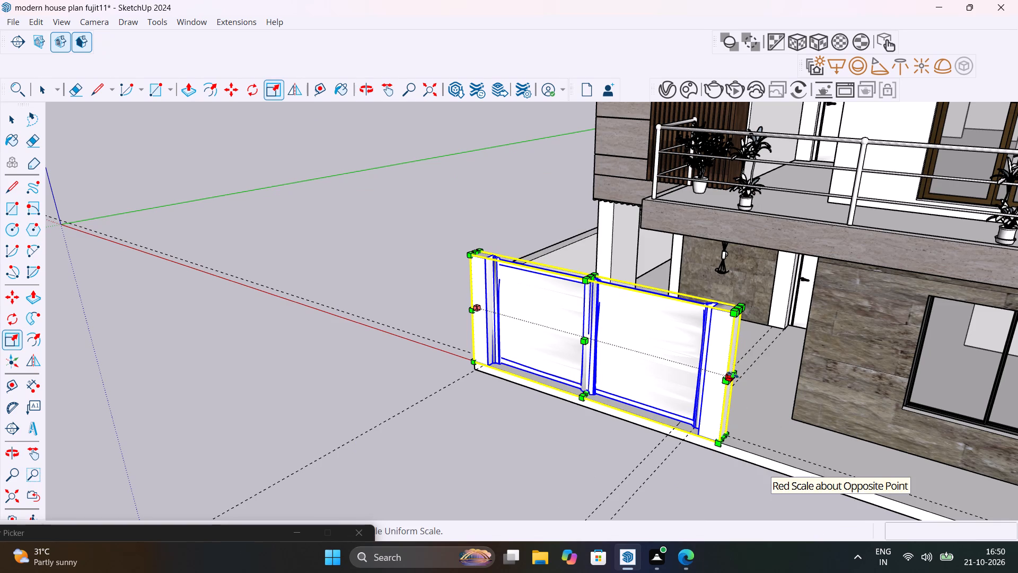
scroll(733, 375, "up", 10)
left_click(726, 384)
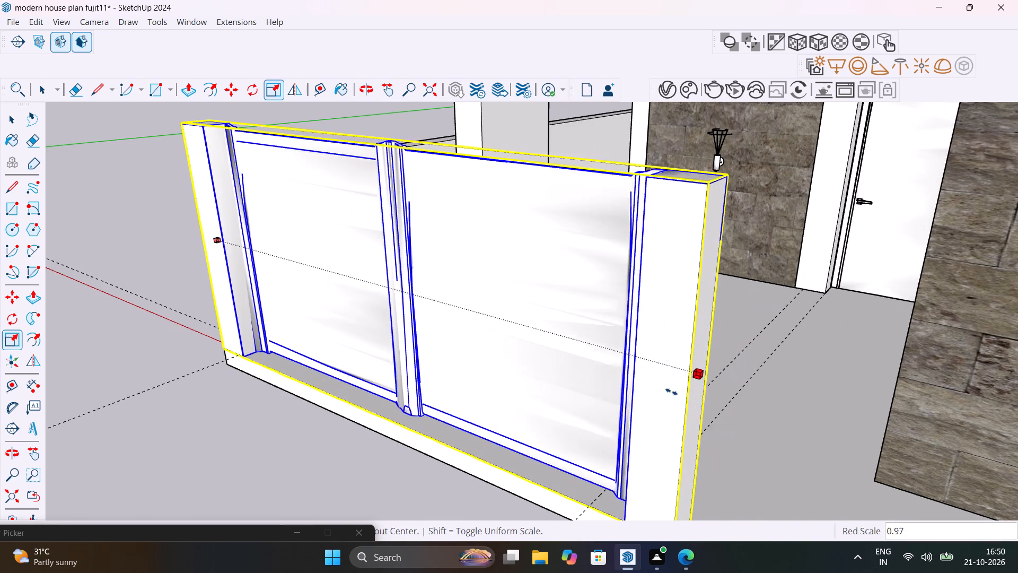
scroll(637, 500, "down", 5)
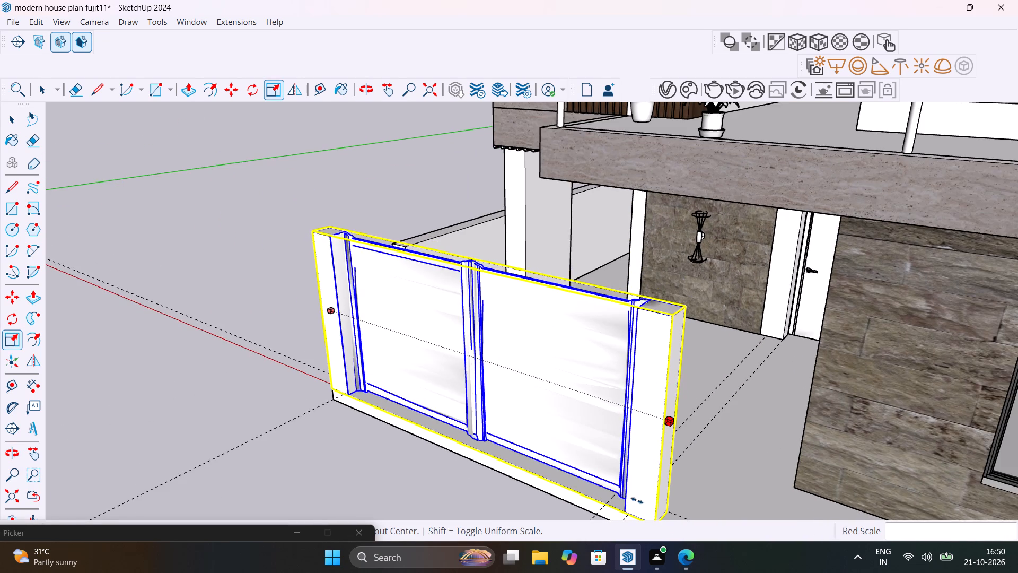
middle_click_drag(637, 500, 789, 386)
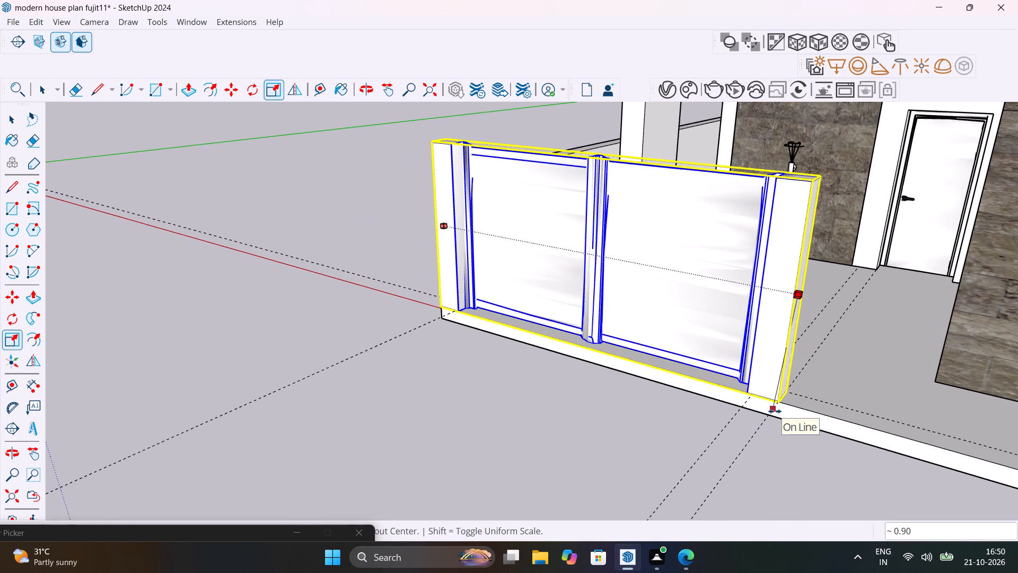
left_click(776, 407)
key("space")
left_click(585, 458)
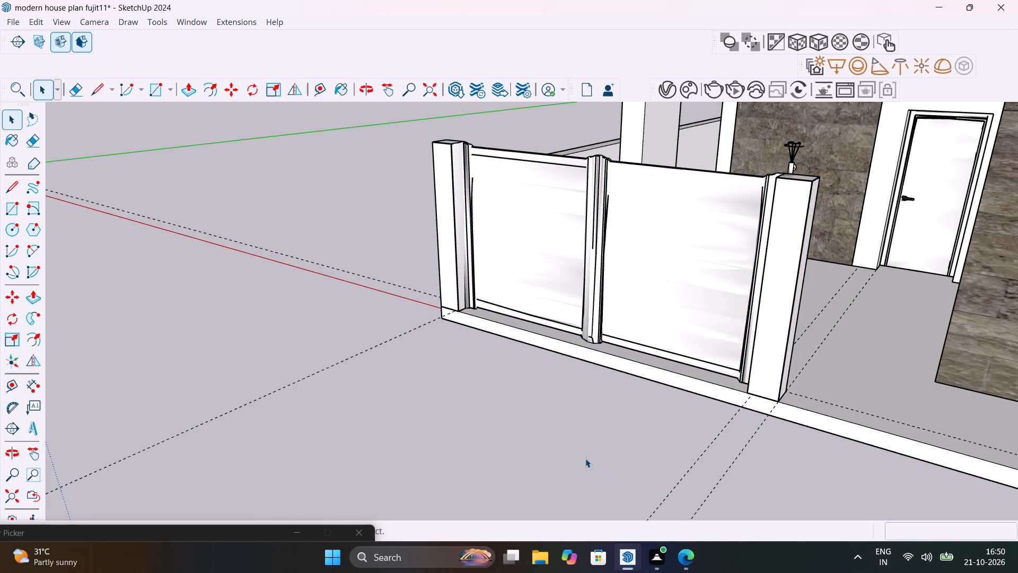
Start a V-Ray render of the fitted gate seen from the front.
middle_click_drag(659, 437, 656, 464)
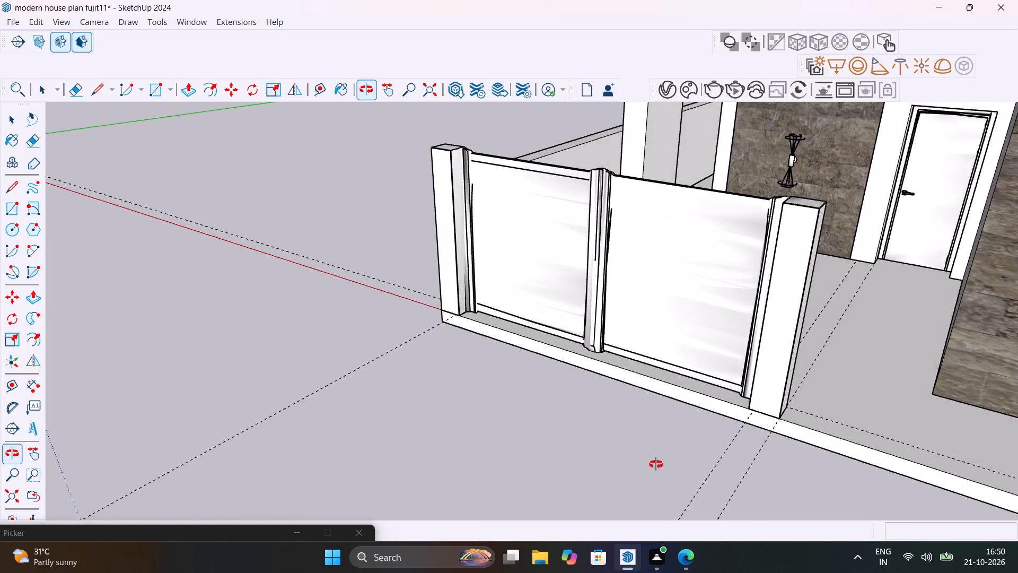
middle_click_drag(656, 464, 766, 486)
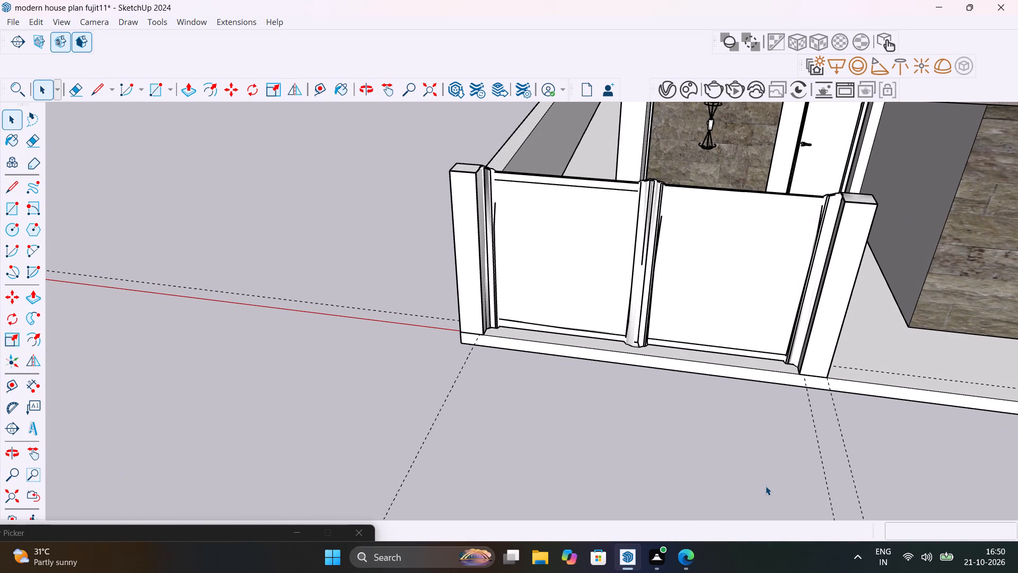
scroll(767, 471, "down", 2)
middle_click_drag(798, 476, 797, 476)
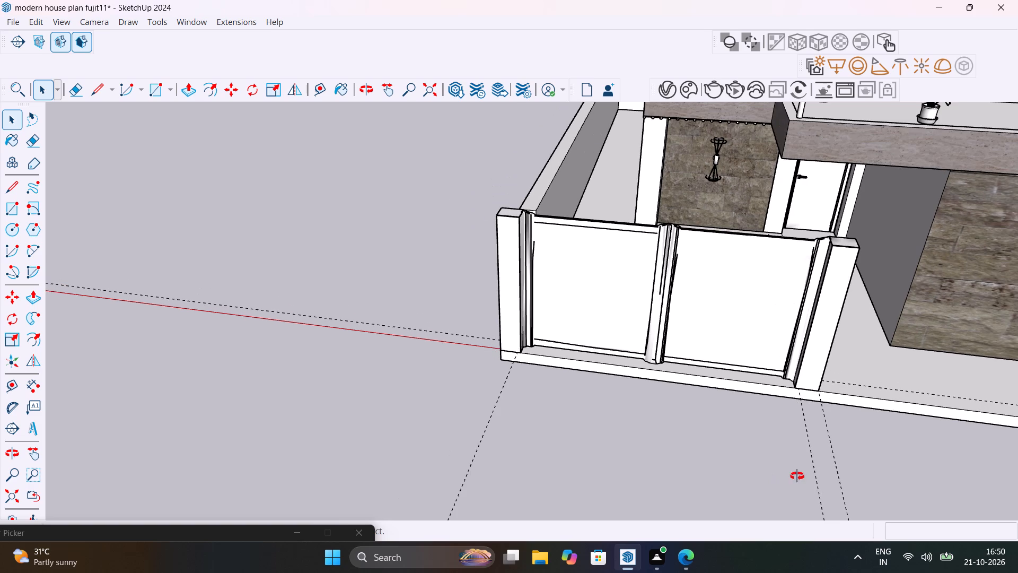
middle_click_drag(797, 476, 609, 438)
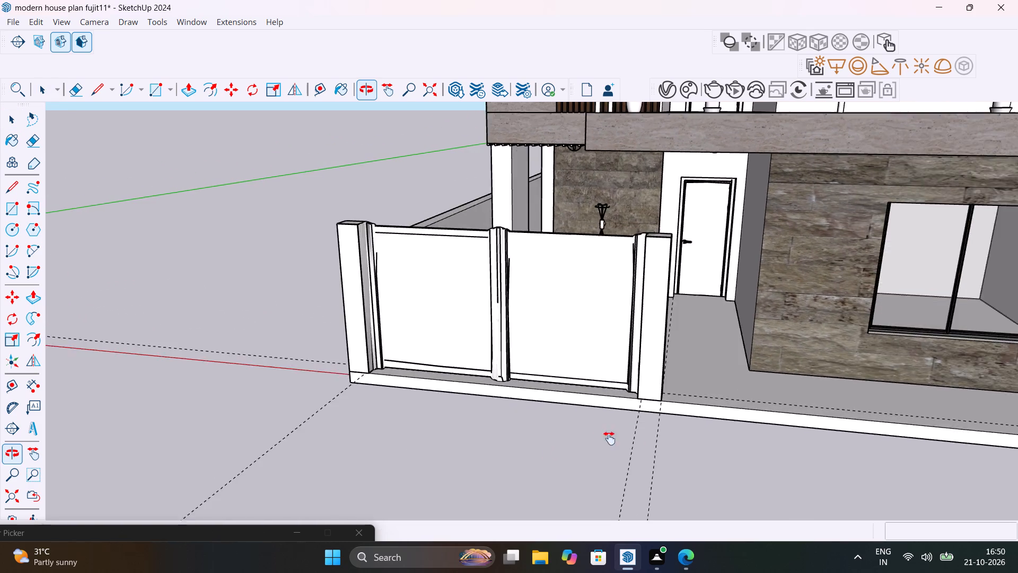
middle_click_drag(609, 438, 669, 422)
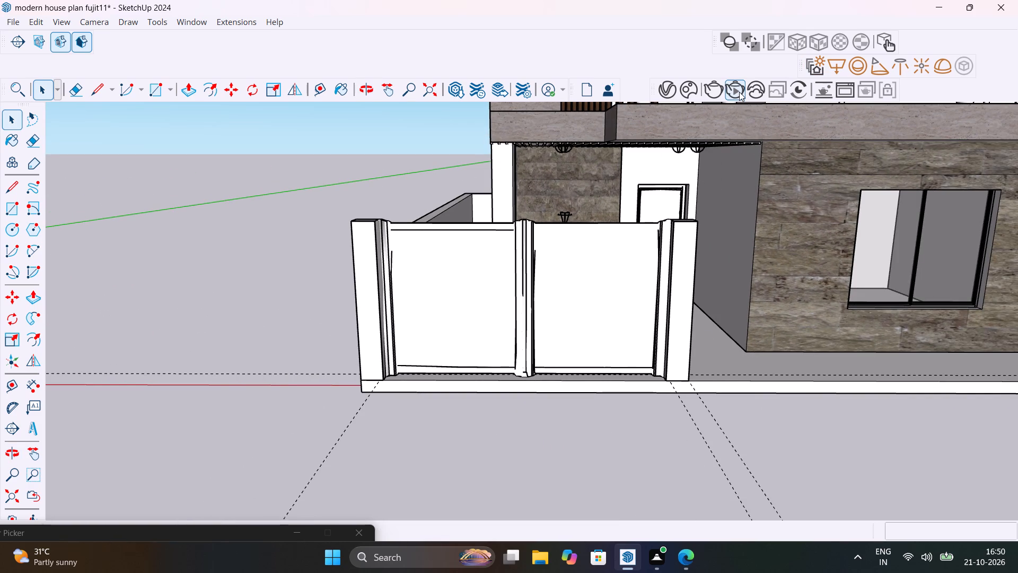
left_click(707, 95)
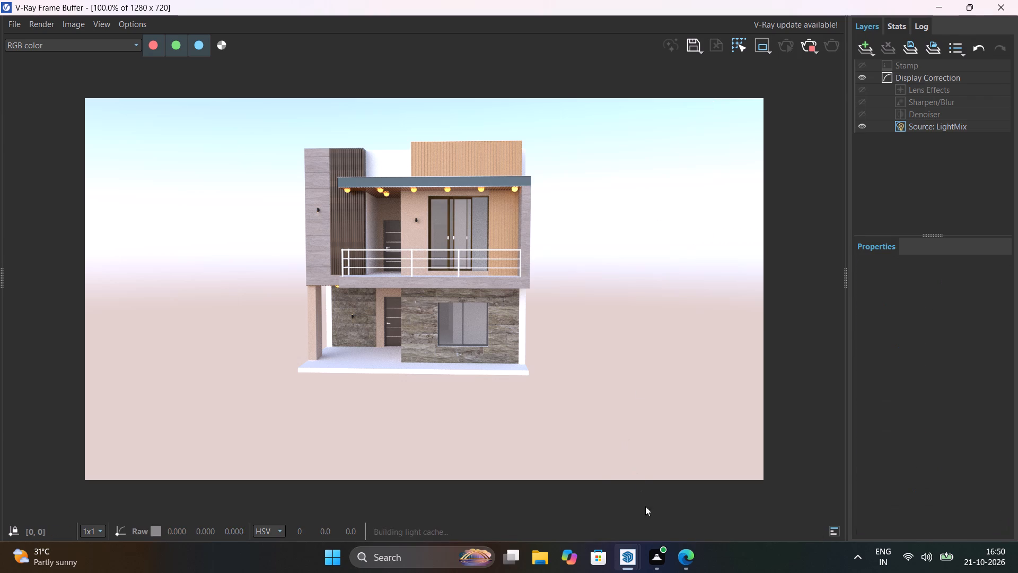
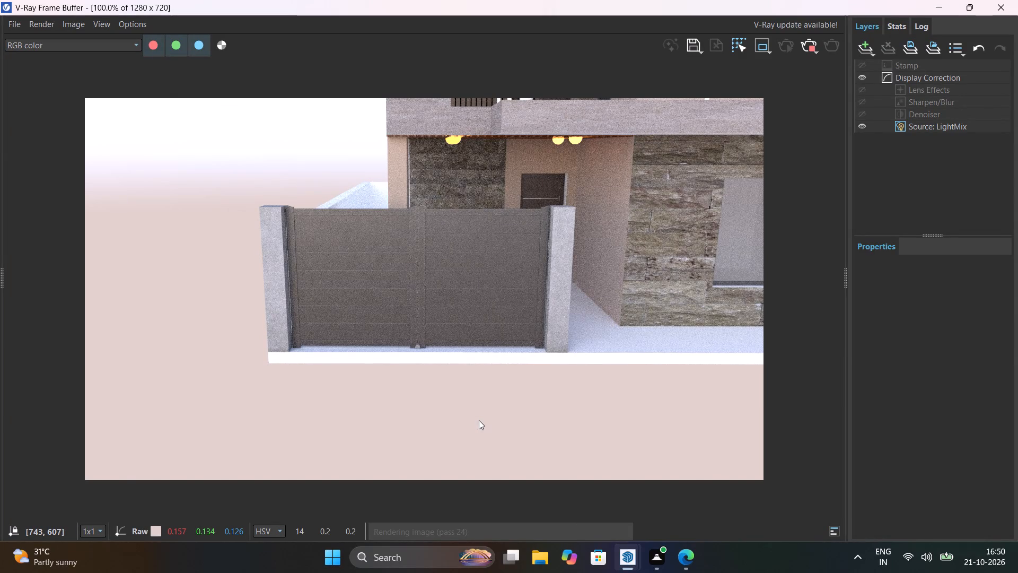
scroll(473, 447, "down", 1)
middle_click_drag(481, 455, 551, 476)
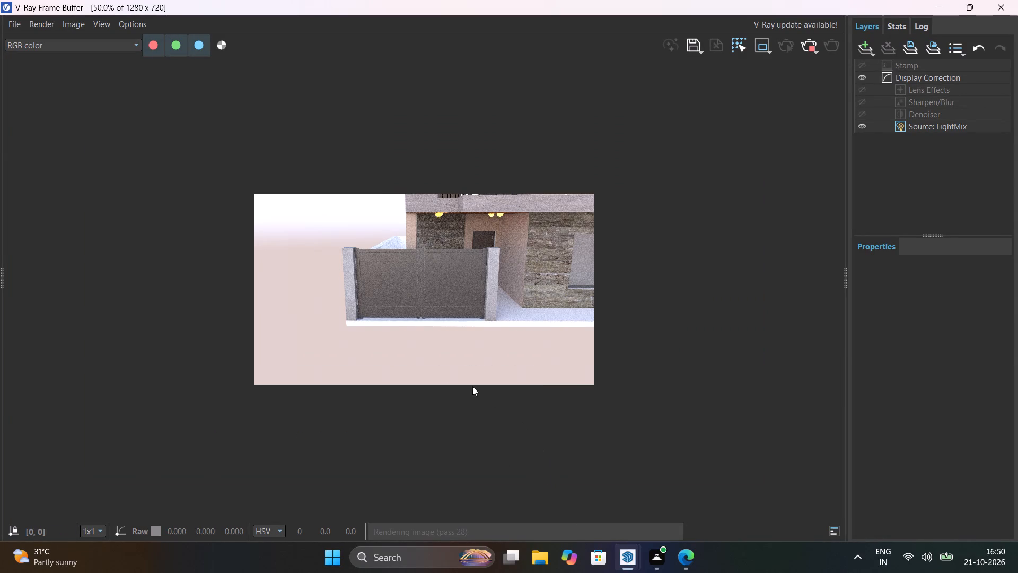
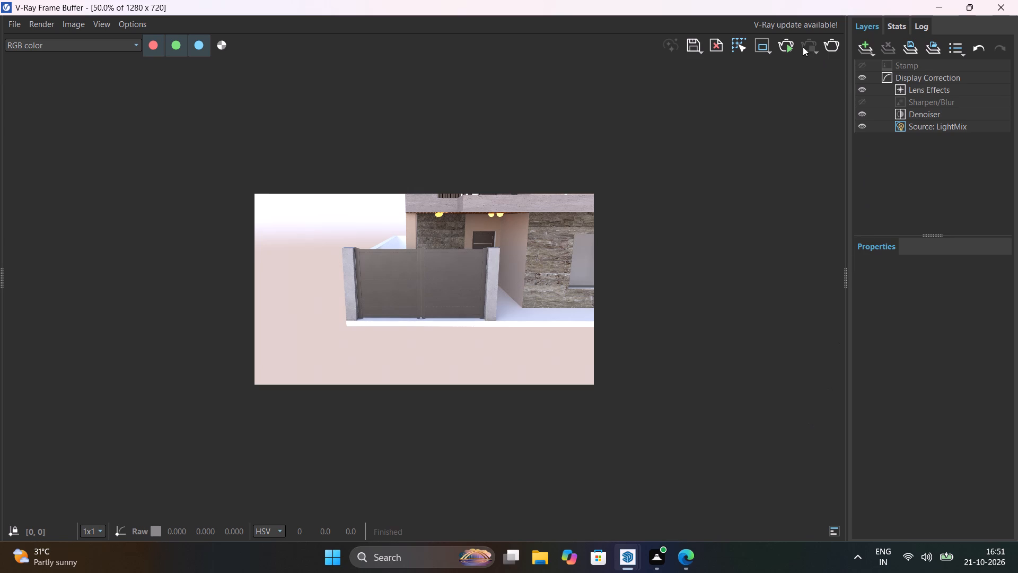
Start an interactive V-Ray render of the current view of the gate and porch-side entrance.
left_click(789, 47)
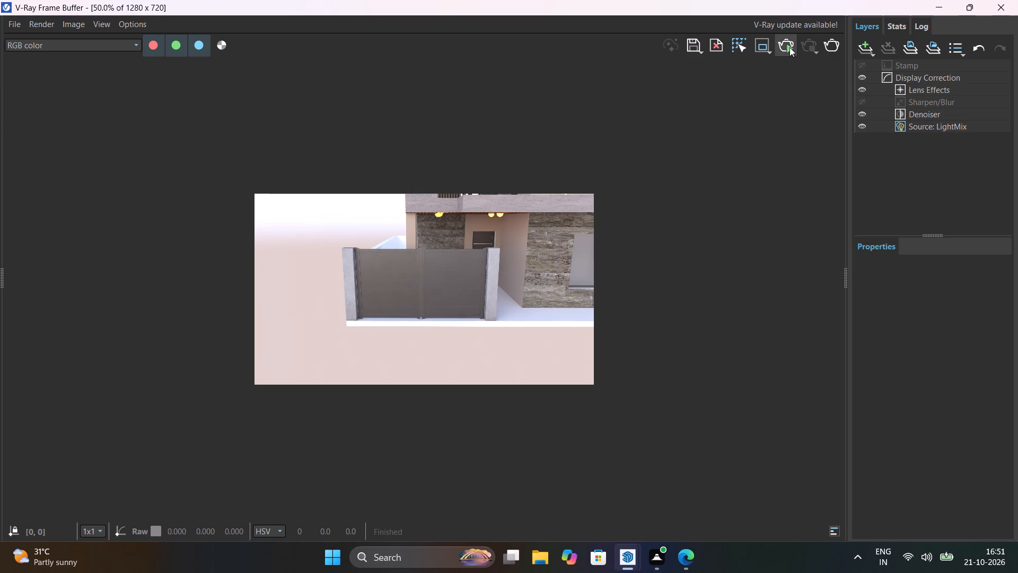
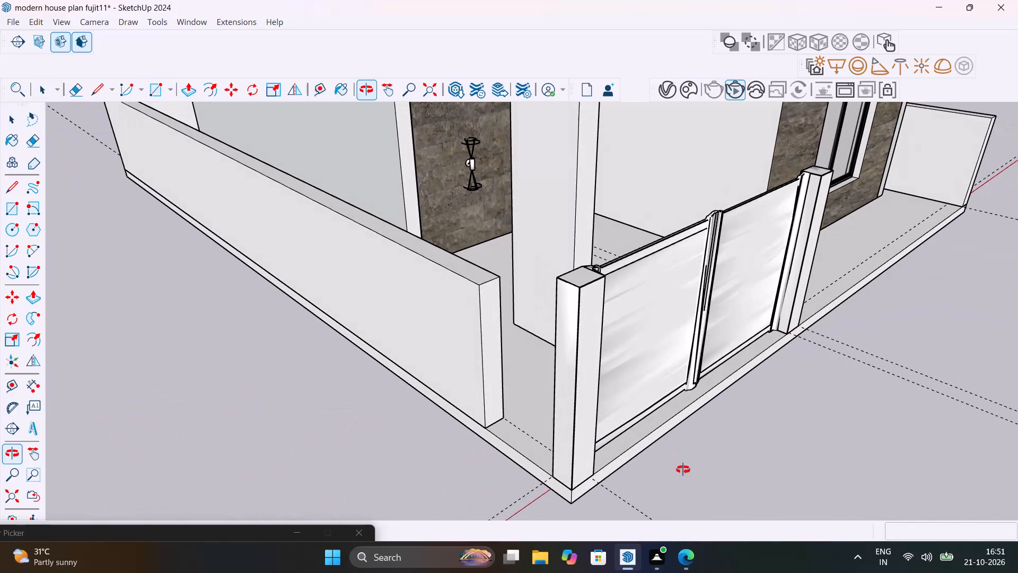
Push/Pull the end face of the porch-side boundary wall about 2' 11 1/2" to meet the corner gate pillar.
middle_click_drag(547, 371, 621, 394)
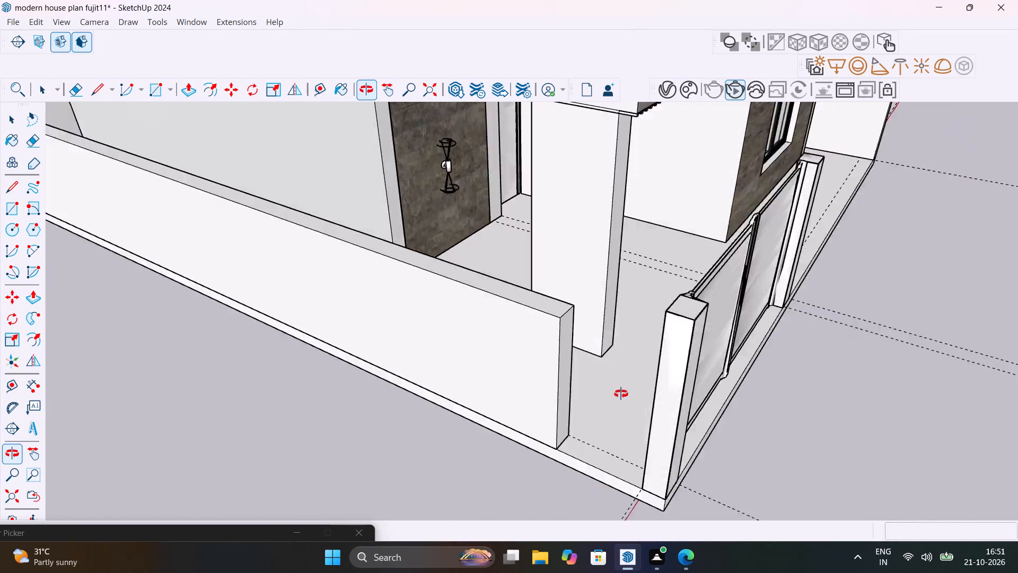
middle_click_drag(621, 394, 546, 387)
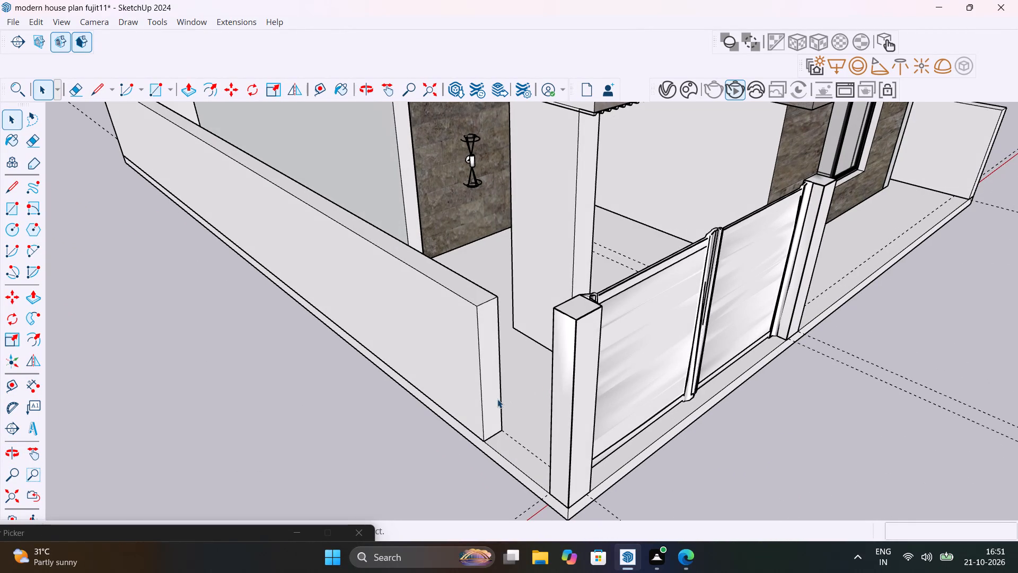
left_click(492, 403)
double_click(492, 403)
left_click(492, 403)
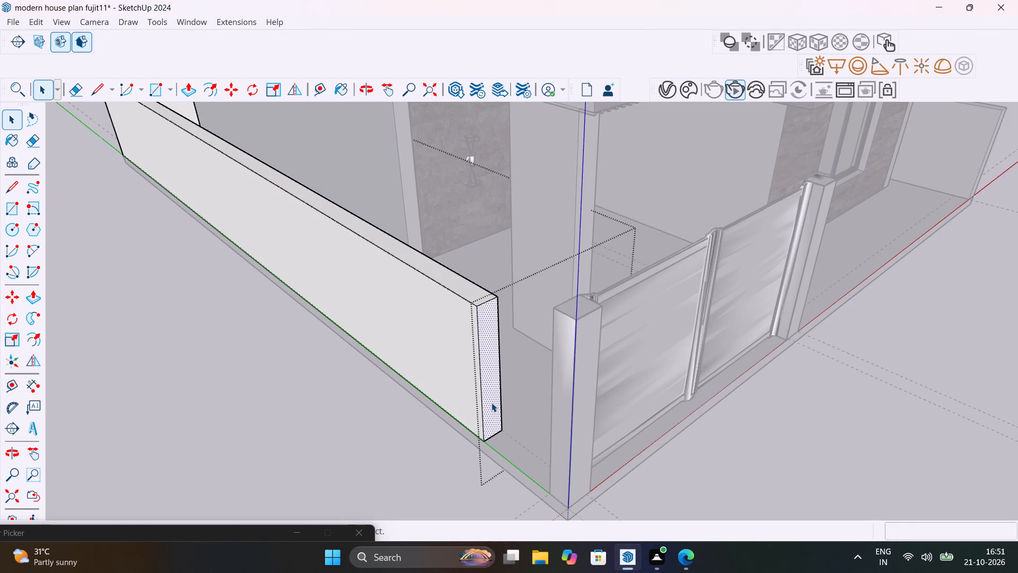
key("p")
left_click(492, 403)
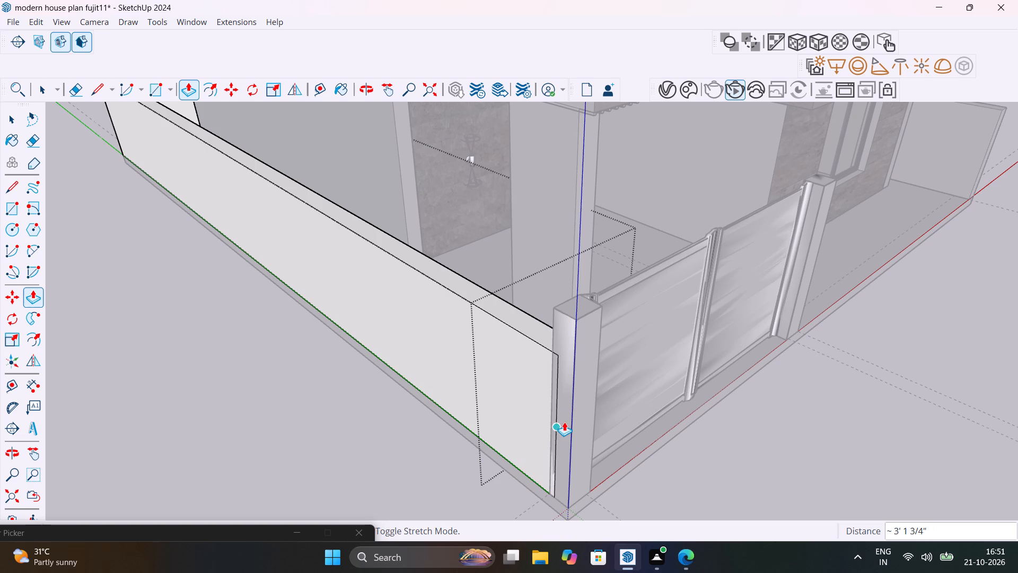
middle_click_drag(581, 354, 832, 360)
scroll(723, 298, "up", 3)
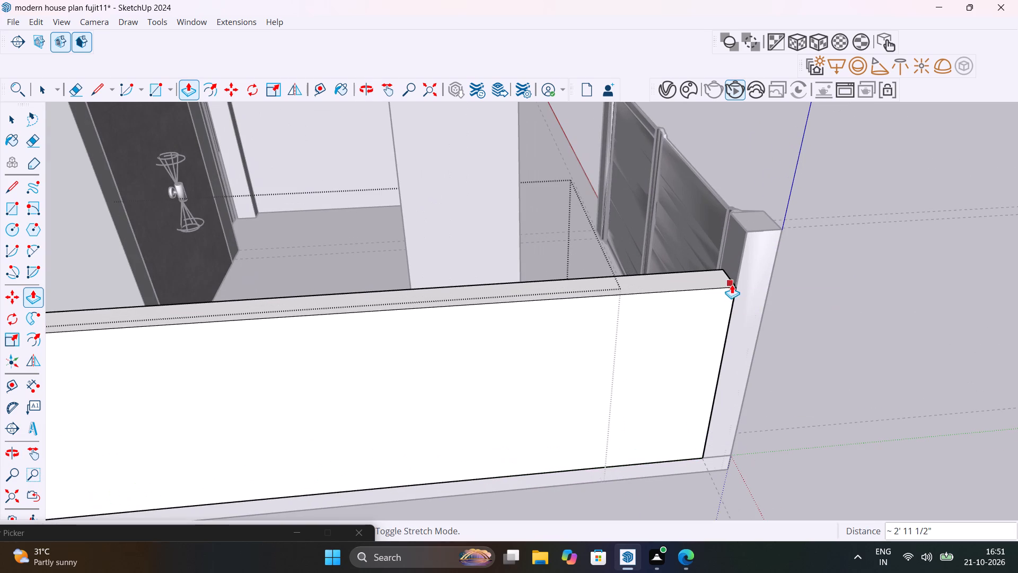
left_click(732, 284)
key("space")
left_click(844, 336)
Measure the gap between the gate's inner pillar and the corner of the stone-clad front wall.
middle_click_drag(684, 321, 455, 308)
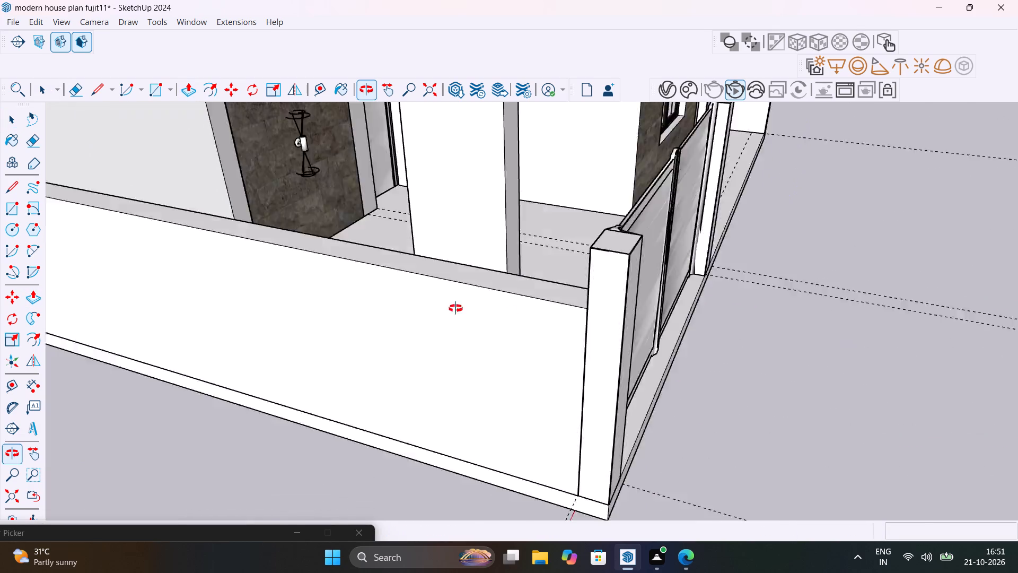
middle_click_drag(455, 308, 362, 302)
scroll(359, 302, "up", 1)
scroll(712, 333, "down", 6)
middle_click_drag(821, 338, 546, 331)
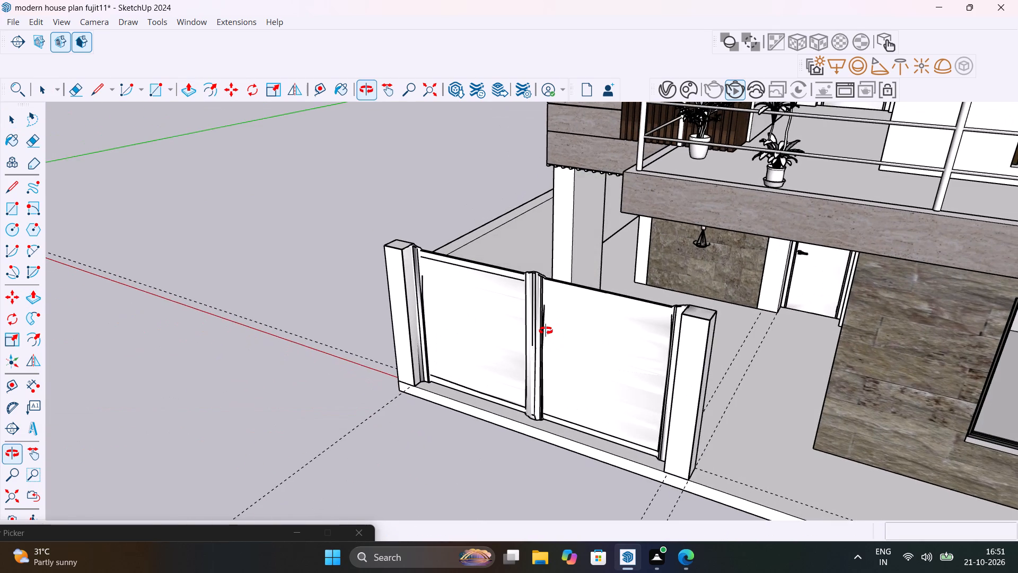
middle_click_drag(546, 331, 416, 263)
middle_click_drag(684, 458, 768, 435, "shift")
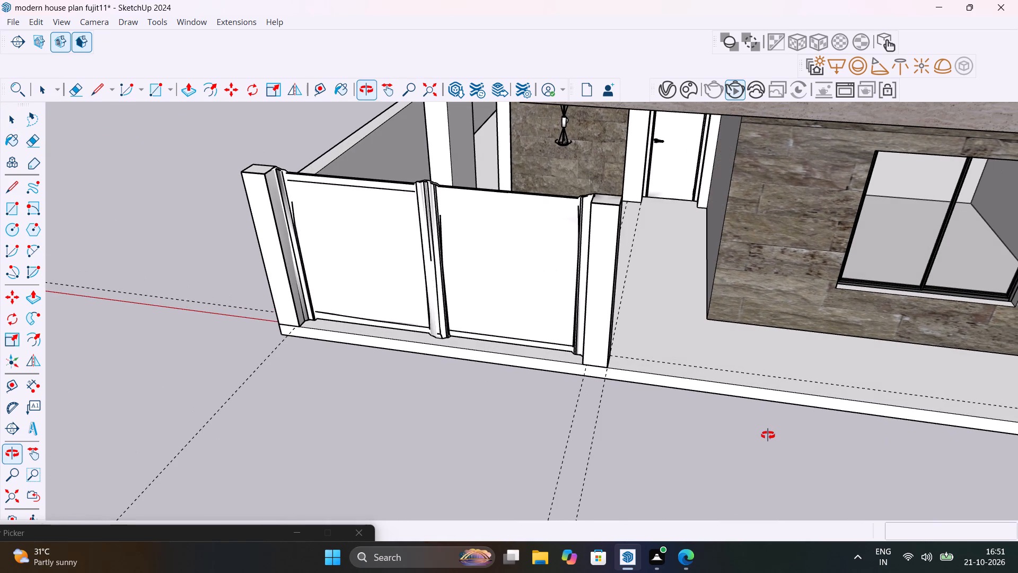
middle_click_drag(768, 435, 773, 449, "shift")
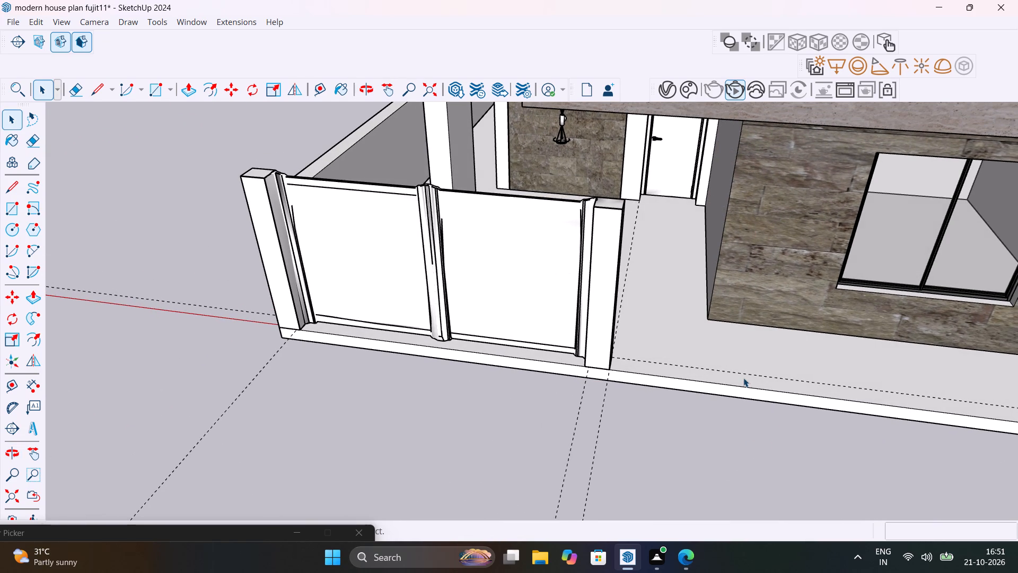
left_click(37, 387)
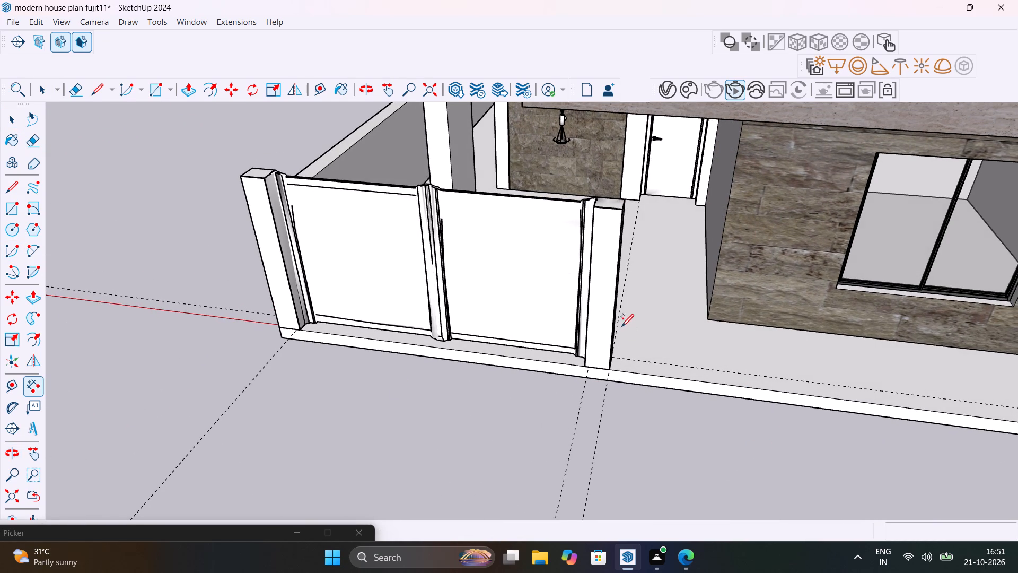
left_click(621, 320)
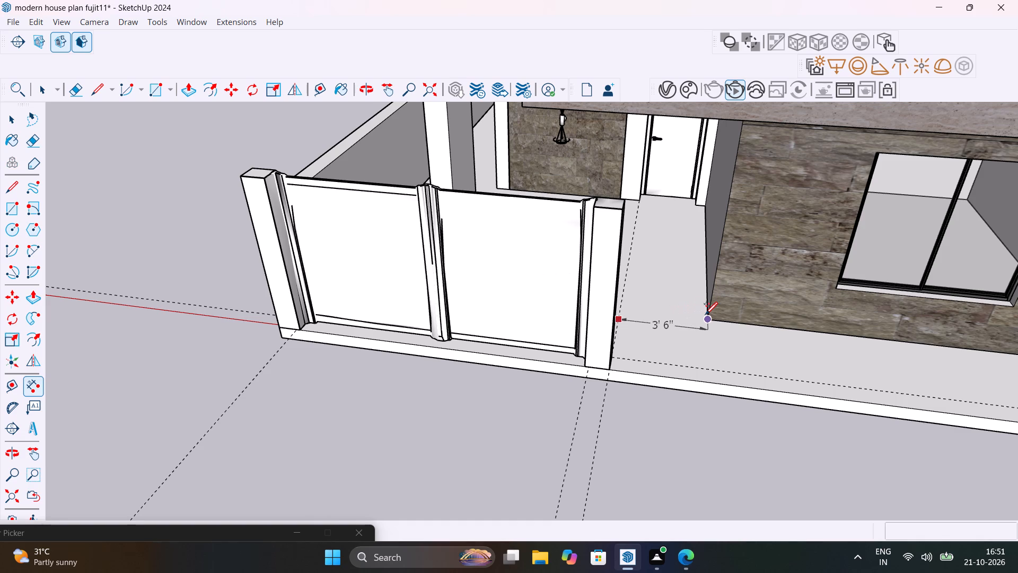
key("Escape")
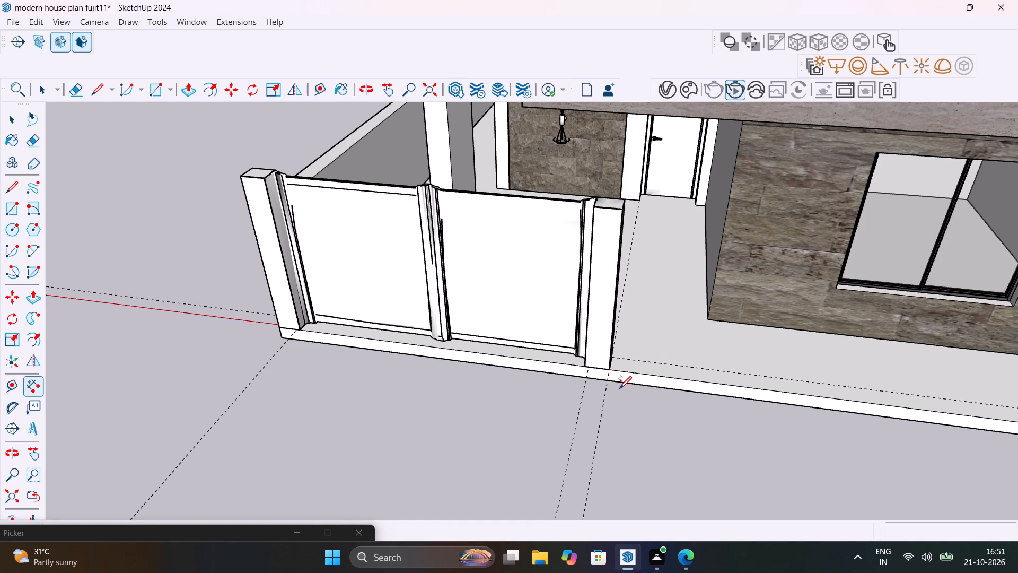
Import Gate 243 015 from Chaos Cosmos and place one copy on open ground beside the house, outside the far boundary wall.
scroll(758, 402, "down", 1, "shift")
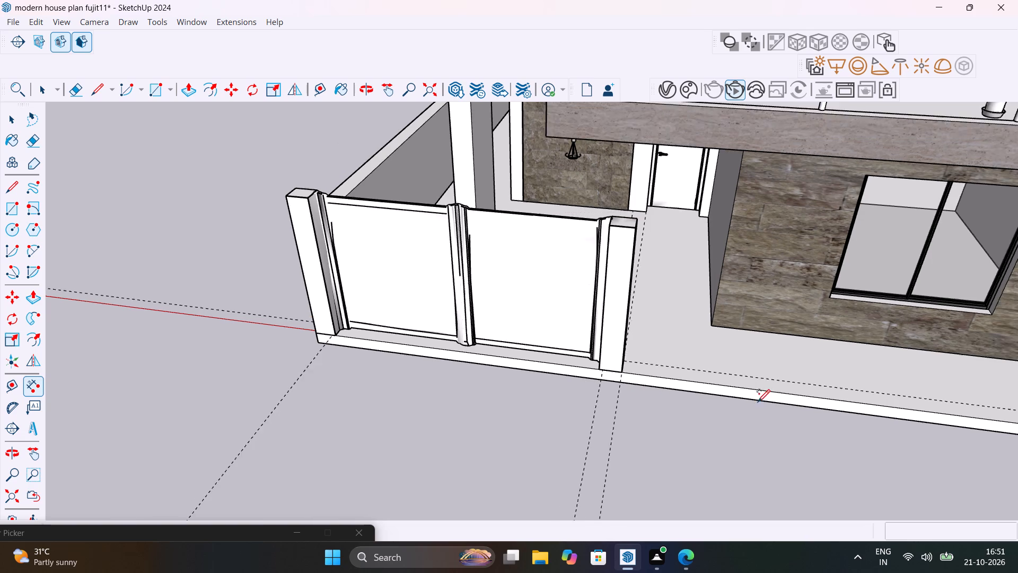
middle_click_drag(748, 394, 631, 302, "shift")
key("space")
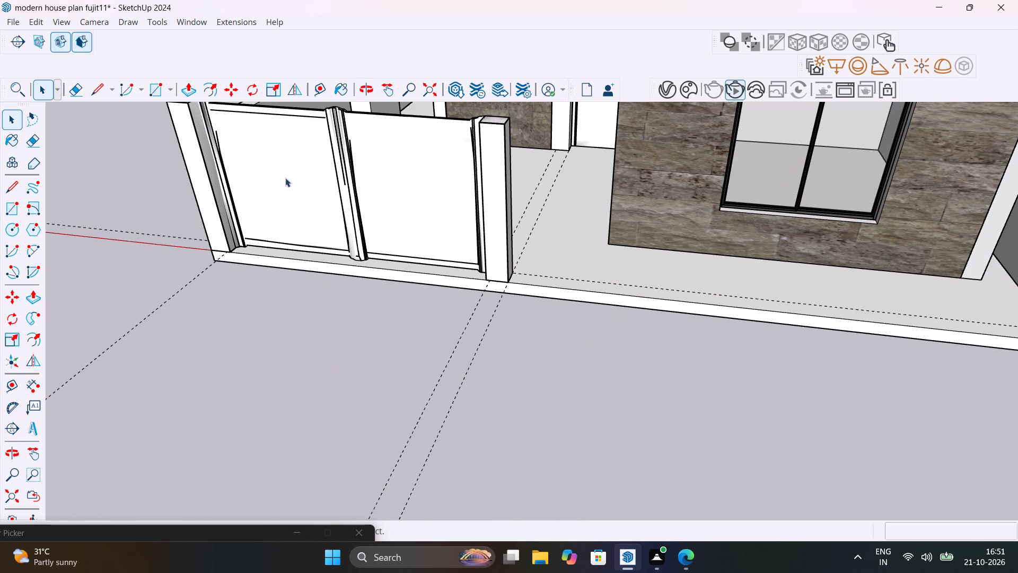
left_click(683, 88)
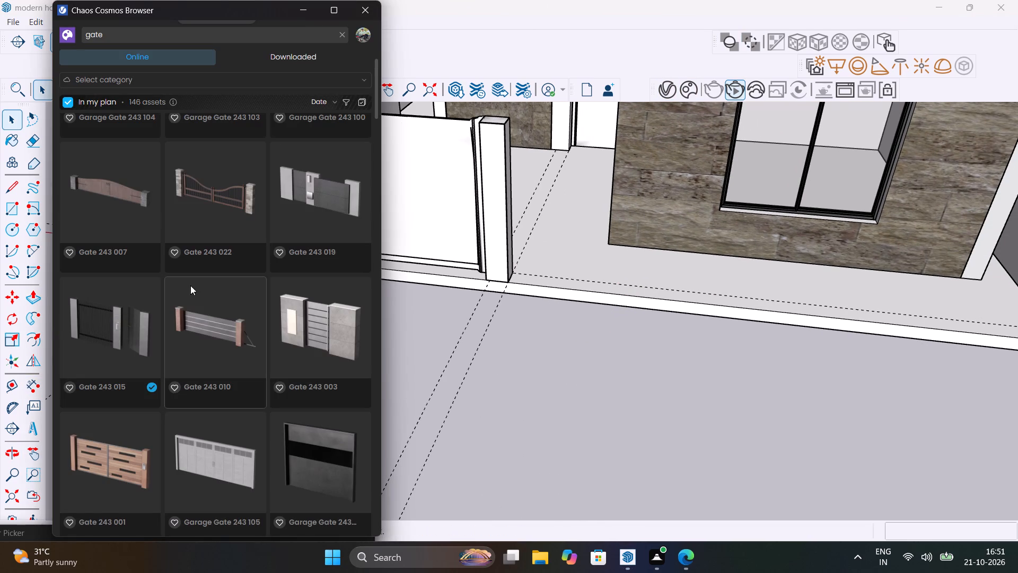
left_click(125, 330)
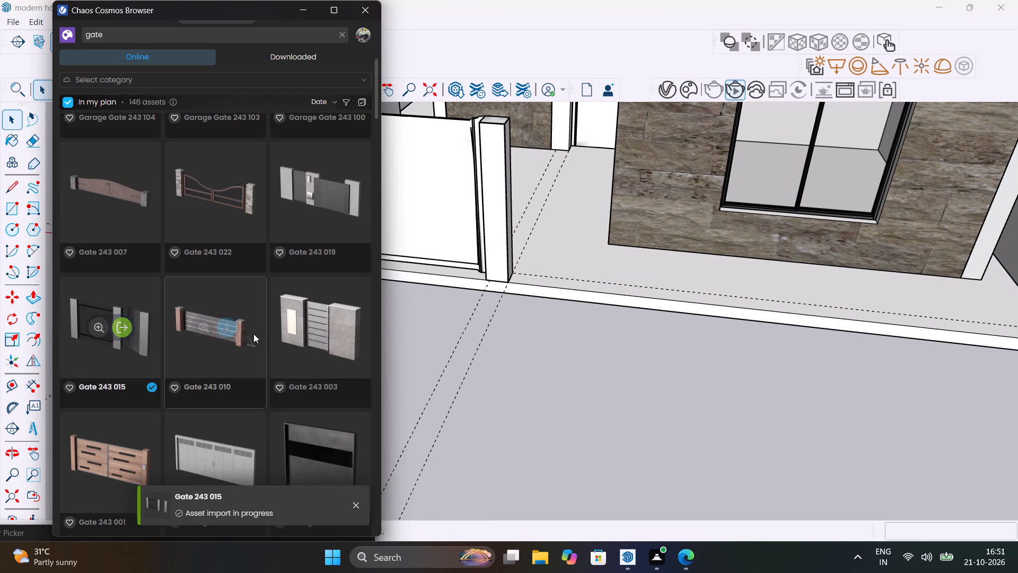
scroll(283, 399, "down", 9)
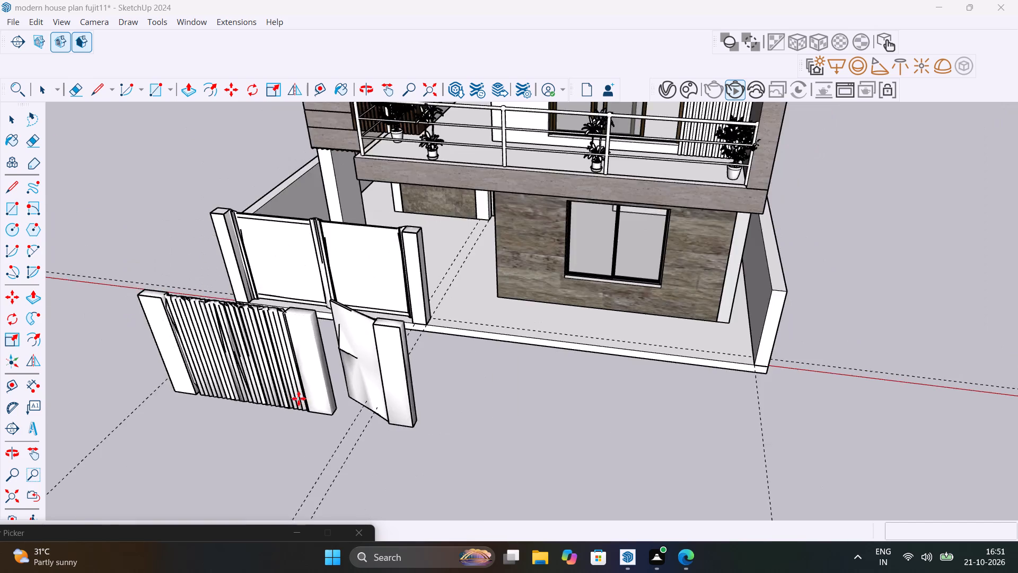
scroll(299, 398, "down", 4)
left_click(731, 358)
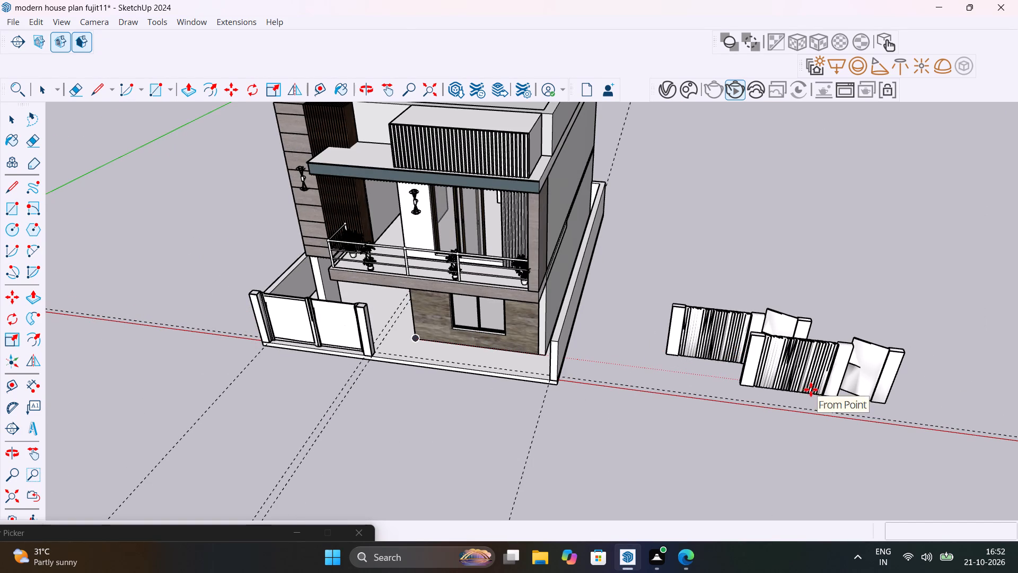
key("Escape")
left_click(380, 15)
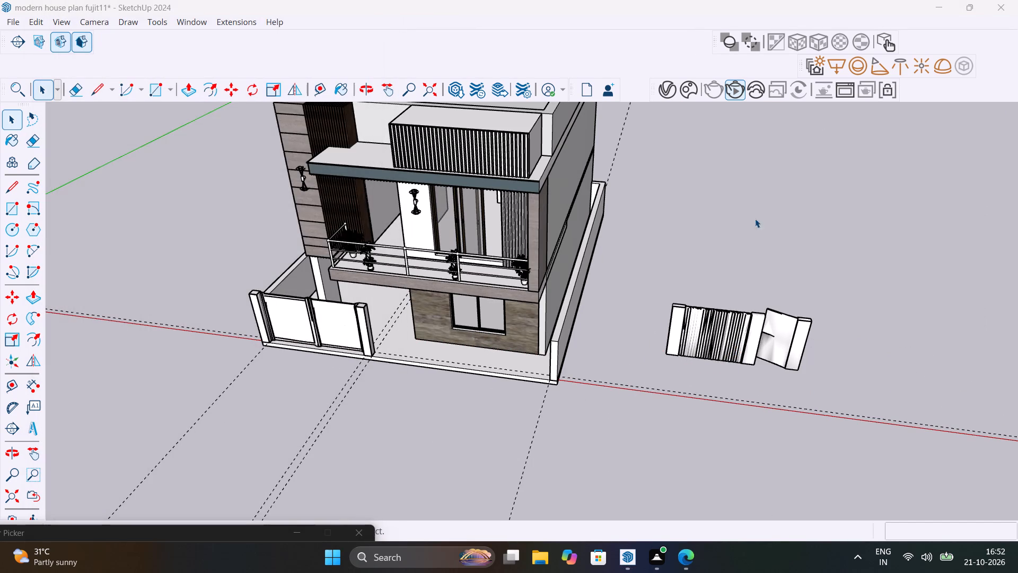
Explode the newly placed Gate 243 015 component beside the house.
left_click(735, 323)
right_click(732, 319)
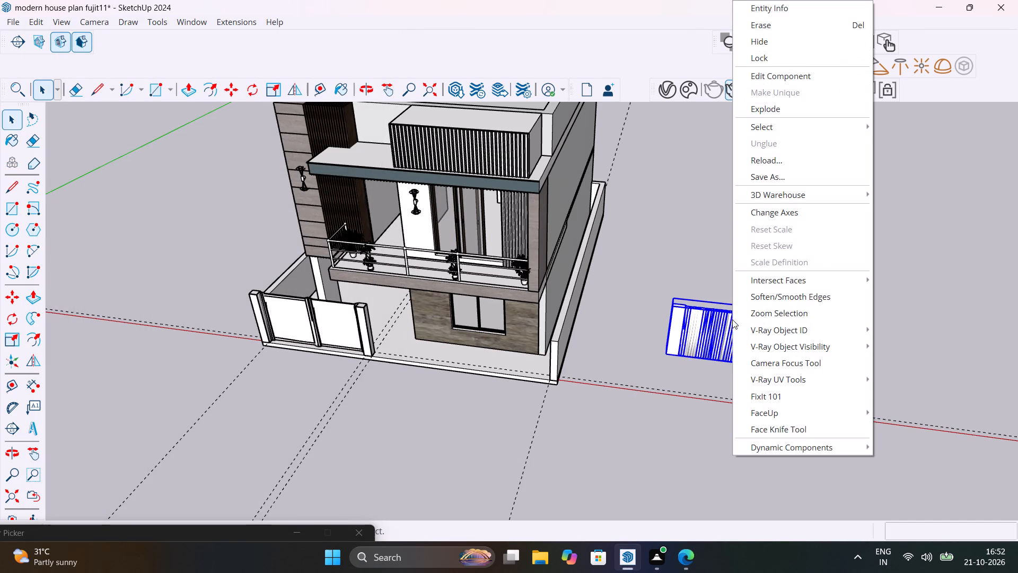
left_click(772, 110)
left_click(870, 288)
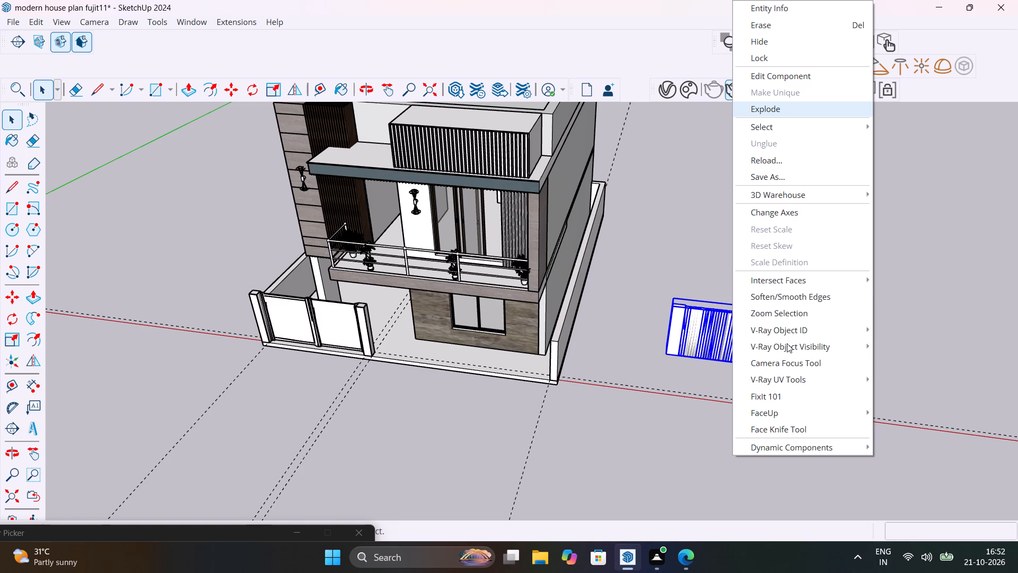
left_click(849, 317)
left_click(786, 342)
middle_click_drag(866, 324, 774, 294)
middle_click_drag(774, 294, 699, 267)
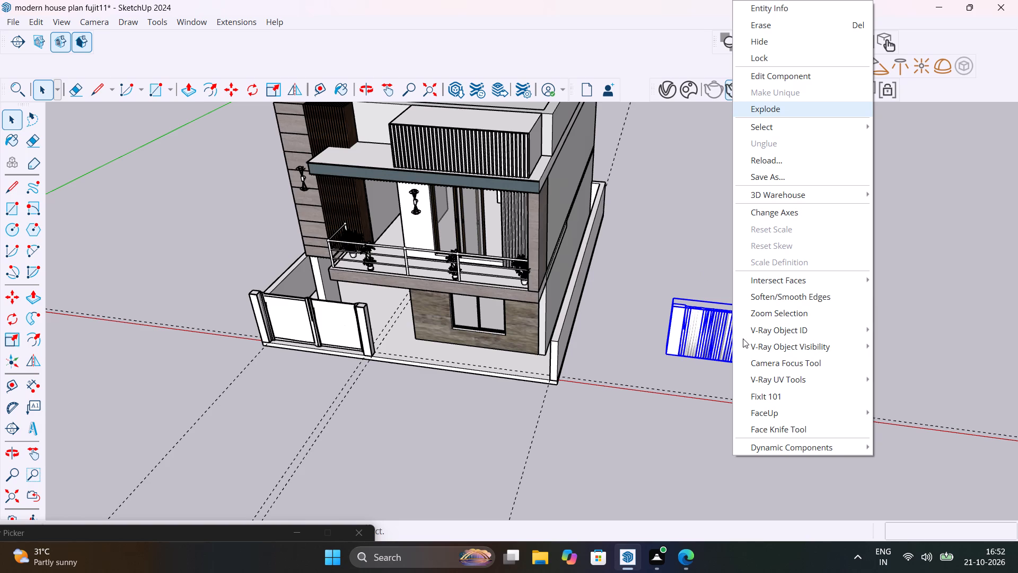
left_click(743, 338)
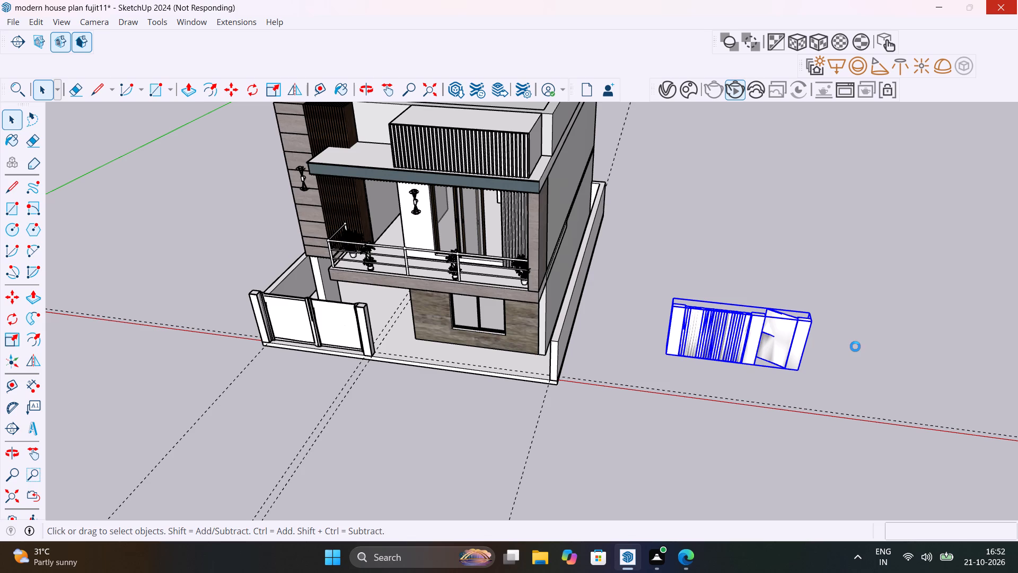
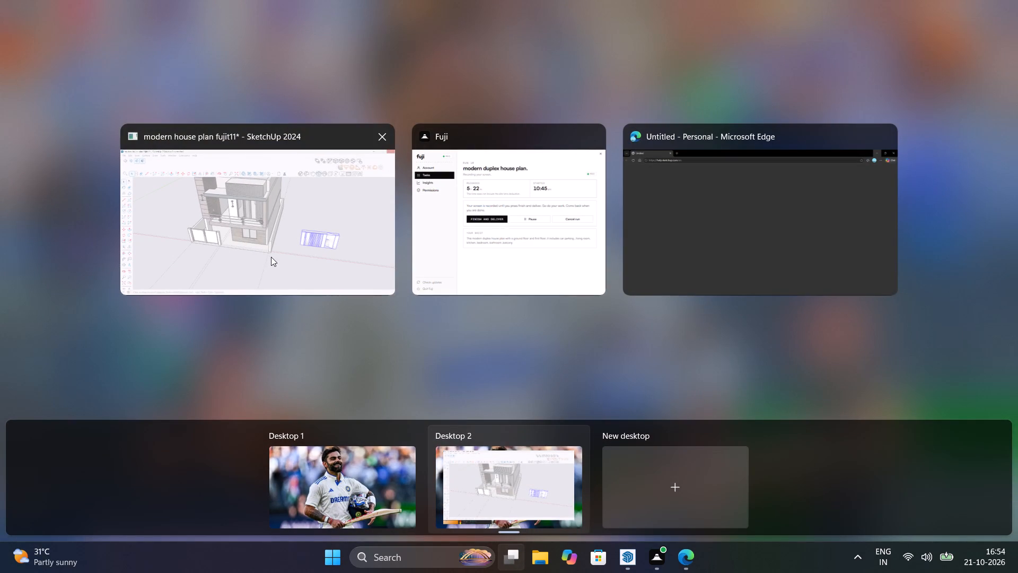
Switch back to the SketchUp window containing the modern house plan model.
left_click(271, 257)
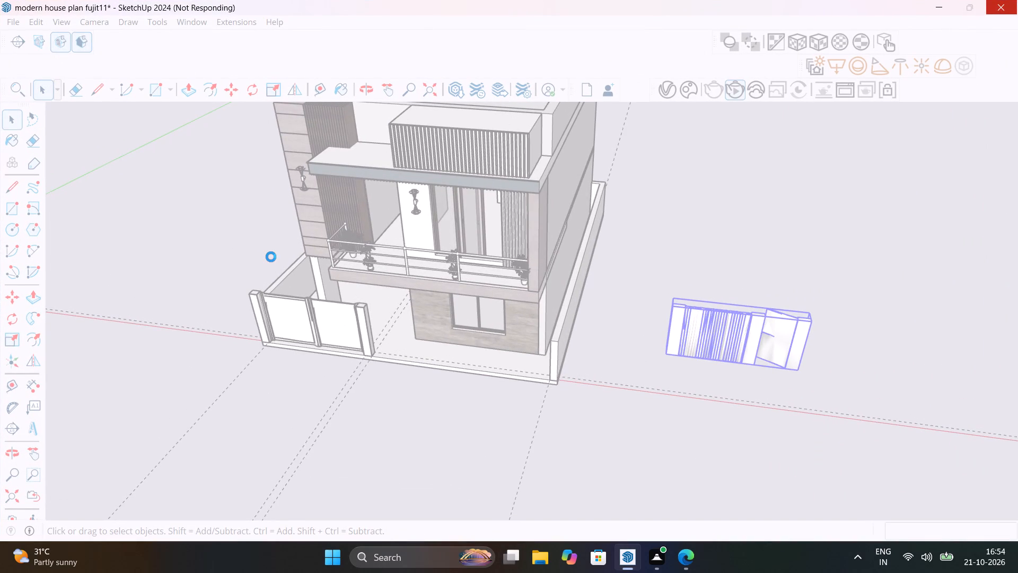
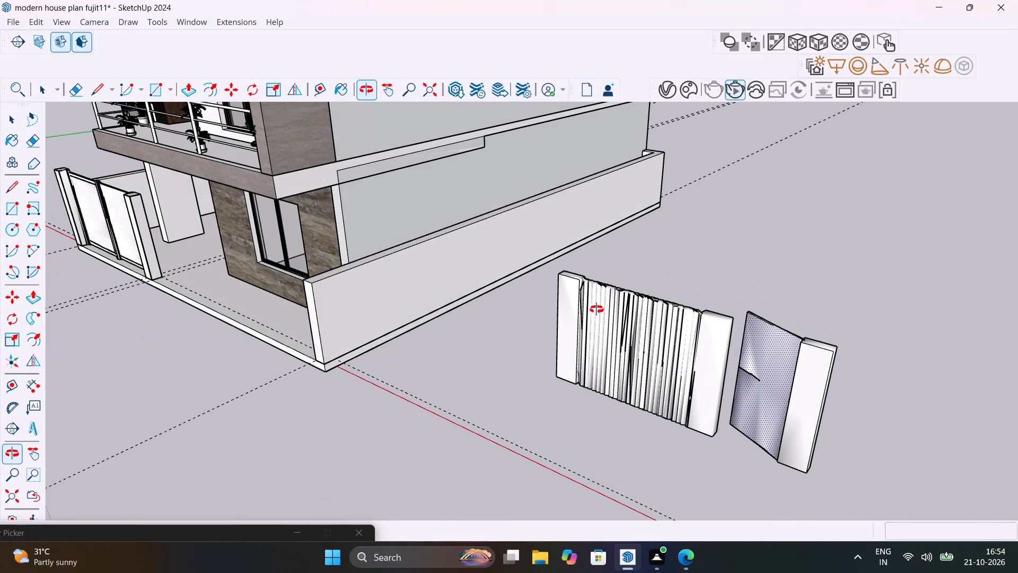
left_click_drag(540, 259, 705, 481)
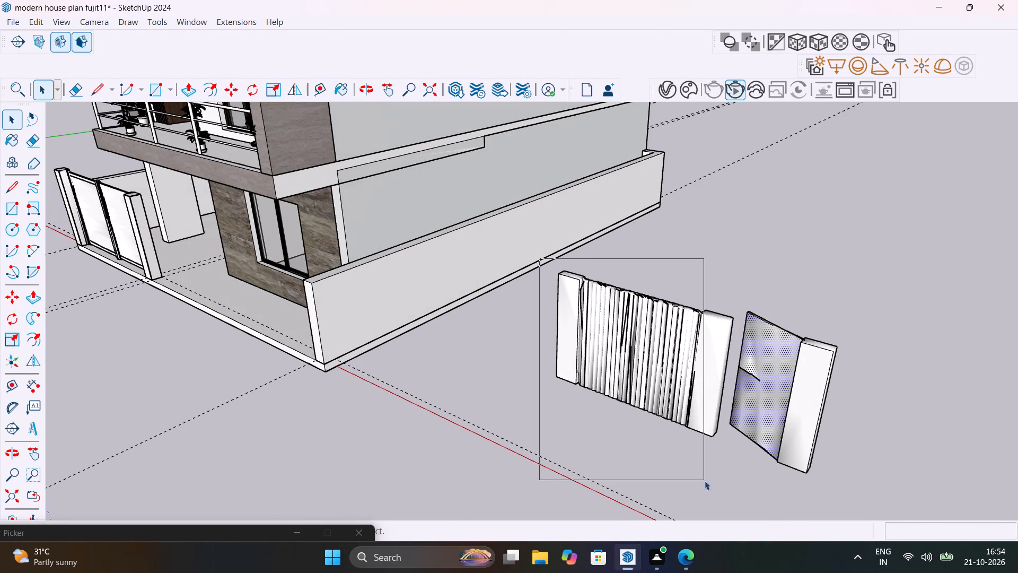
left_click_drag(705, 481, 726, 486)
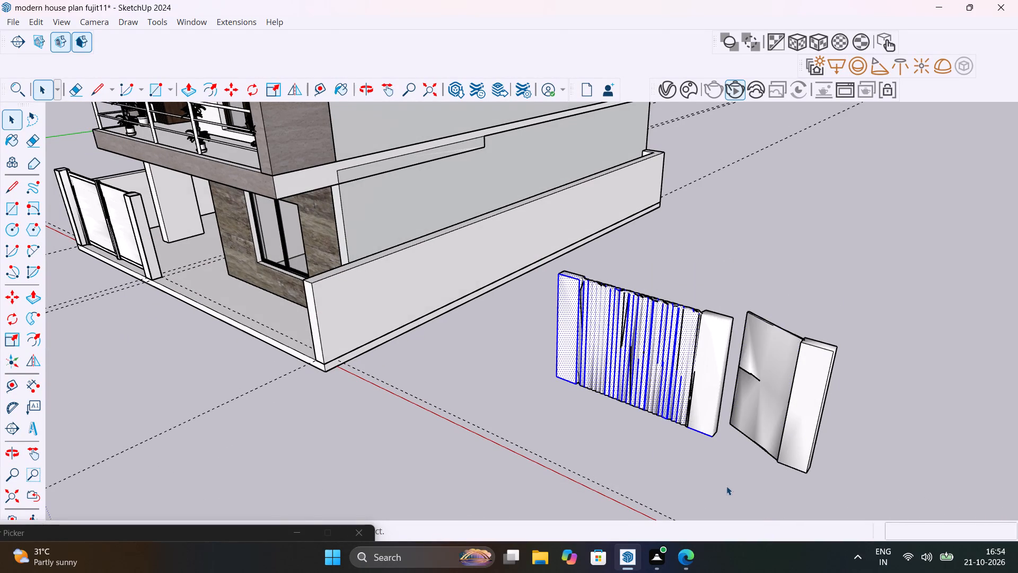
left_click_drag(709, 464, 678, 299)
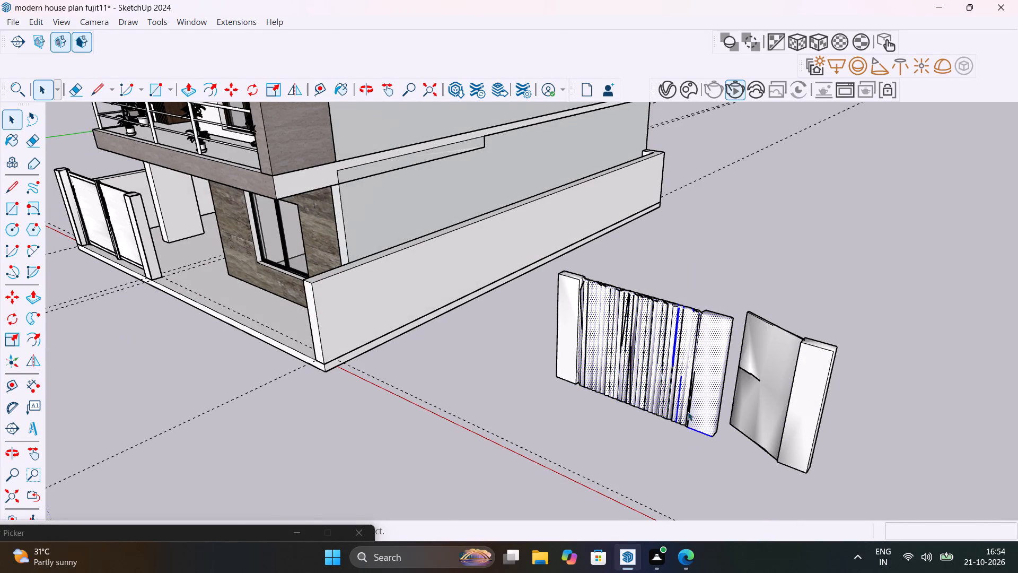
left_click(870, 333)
Move the single gate panel with its attached pillar about 39' so it stands in front of the house's front boundary.
middle_click_drag(856, 396, 723, 326)
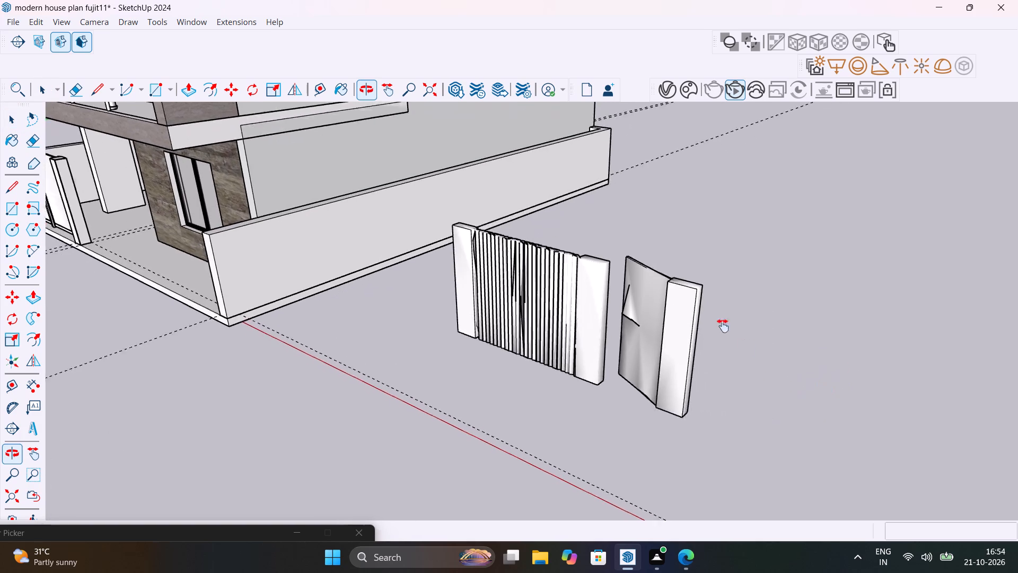
middle_click_drag(723, 326, 714, 318)
left_click_drag(596, 198, 731, 365)
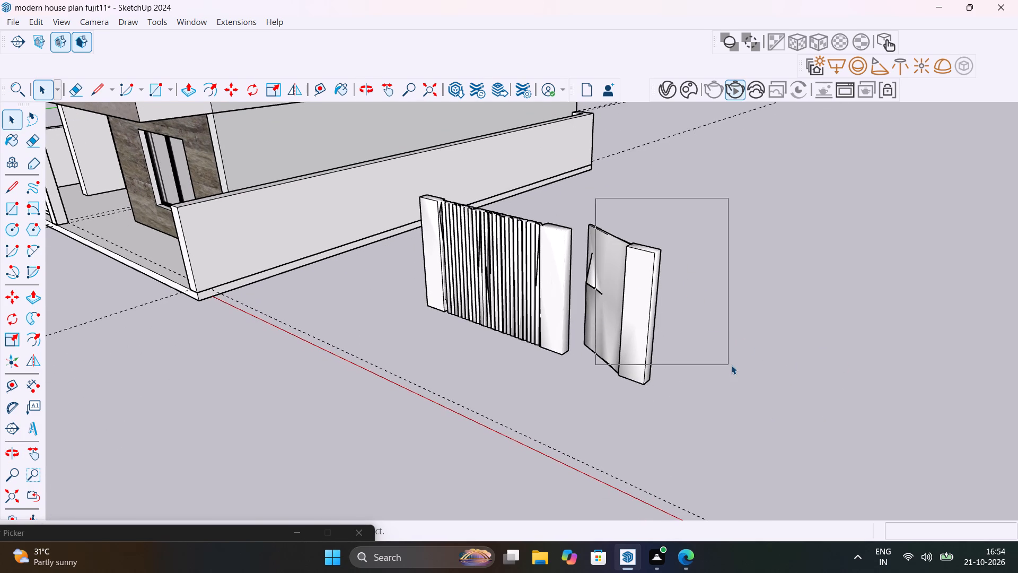
left_click_drag(731, 365, 731, 366)
left_click_drag(706, 414, 577, 217)
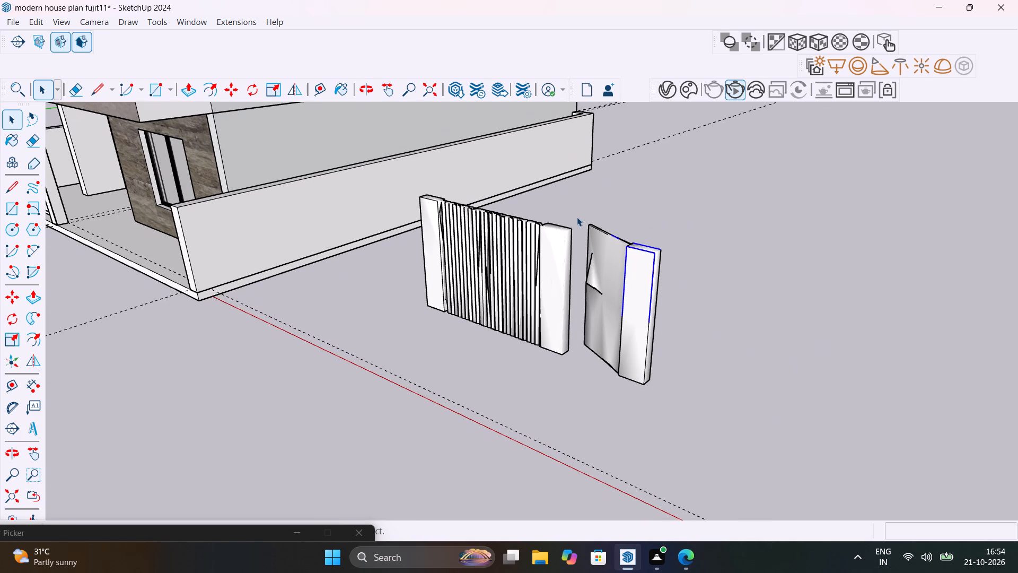
left_click_drag(577, 217, 581, 209)
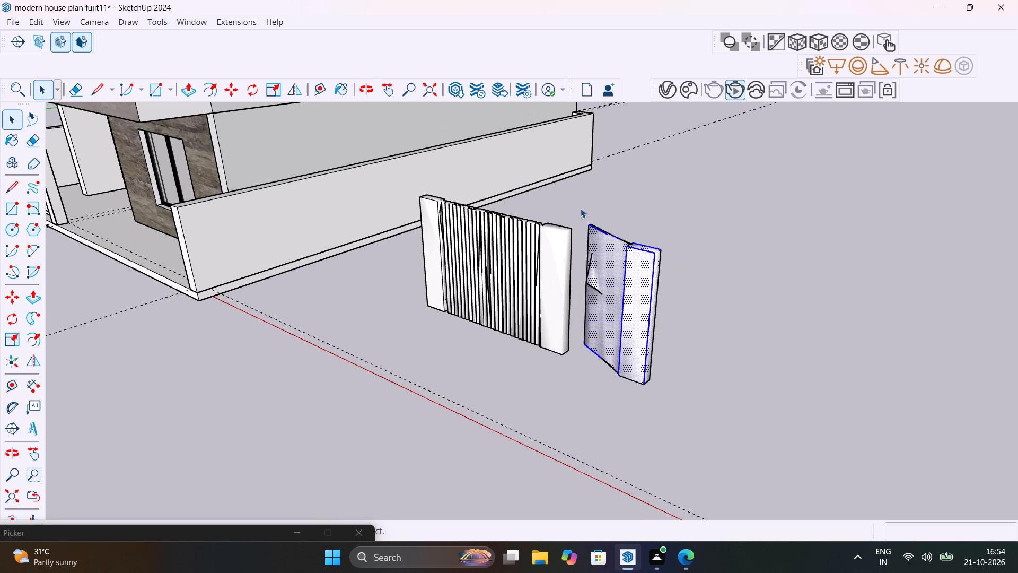
key("m")
left_click(647, 386)
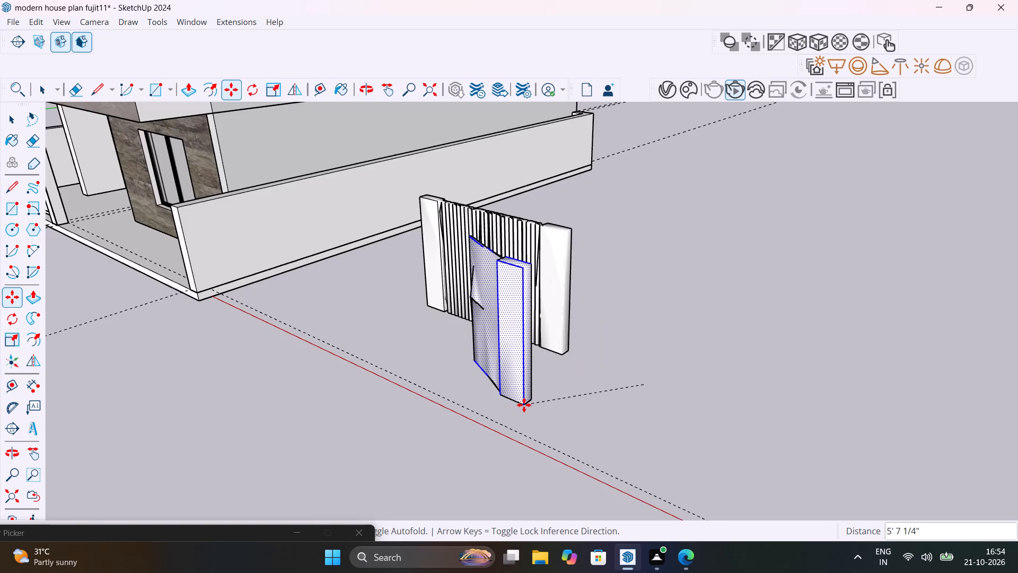
scroll(524, 405, "down", 12)
scroll(288, 400, "up", 3)
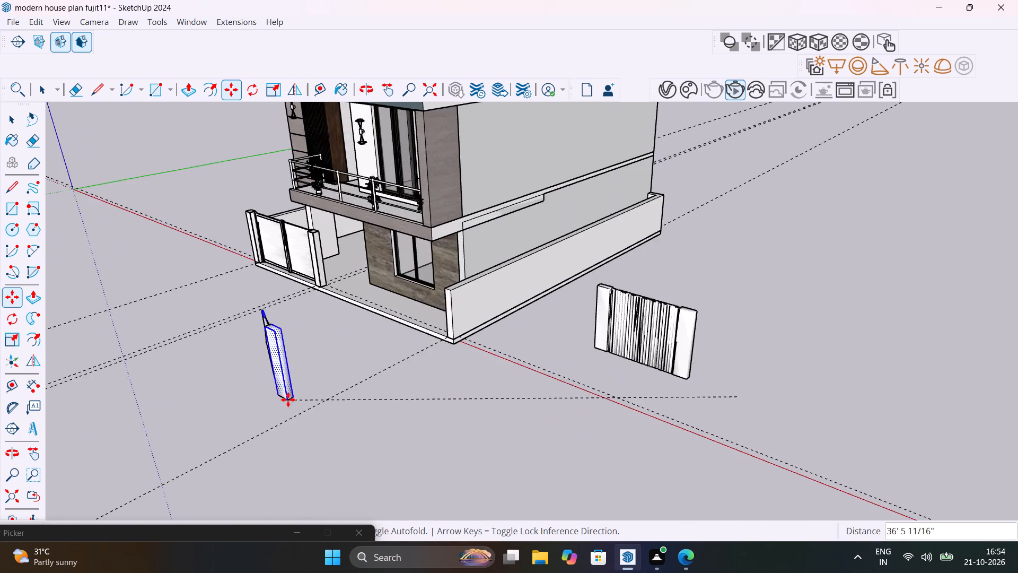
scroll(288, 400, "up", 8)
left_click(246, 376)
key("space")
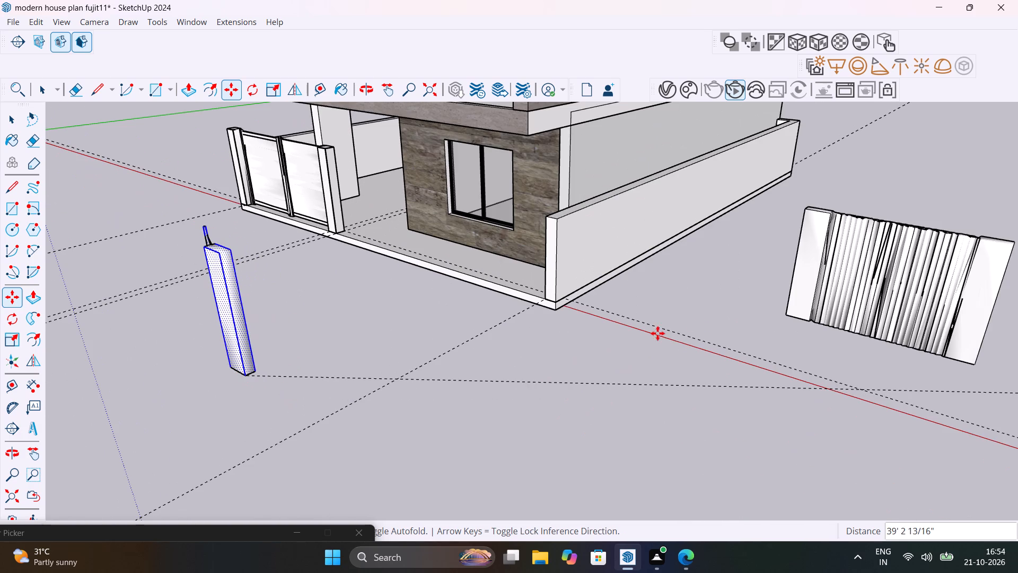
left_click(532, 451)
key("space")
left_click_drag(521, 392, 527, 409)
key("Escape")
left_click(249, 320)
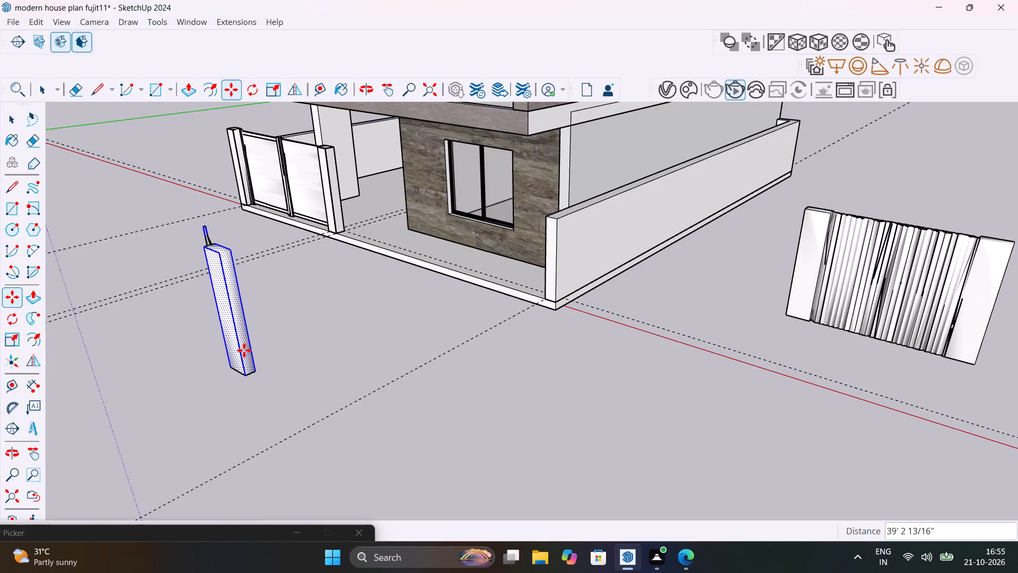
key("space")
Select all connected geometry of the relocated gate panel and pillar and make it a group.
middle_click_drag(341, 389, 574, 388)
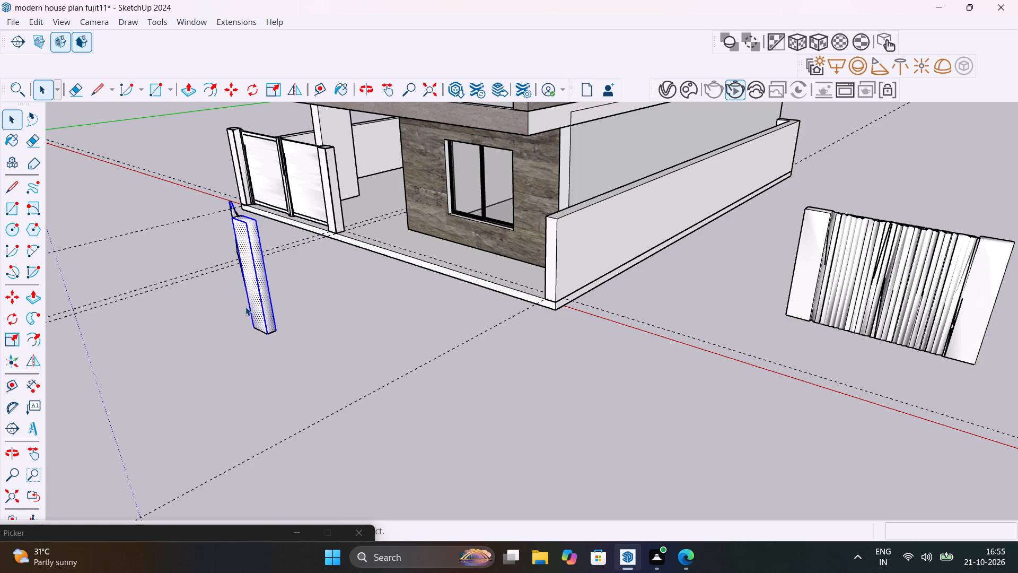
middle_click_drag(270, 314, 581, 305)
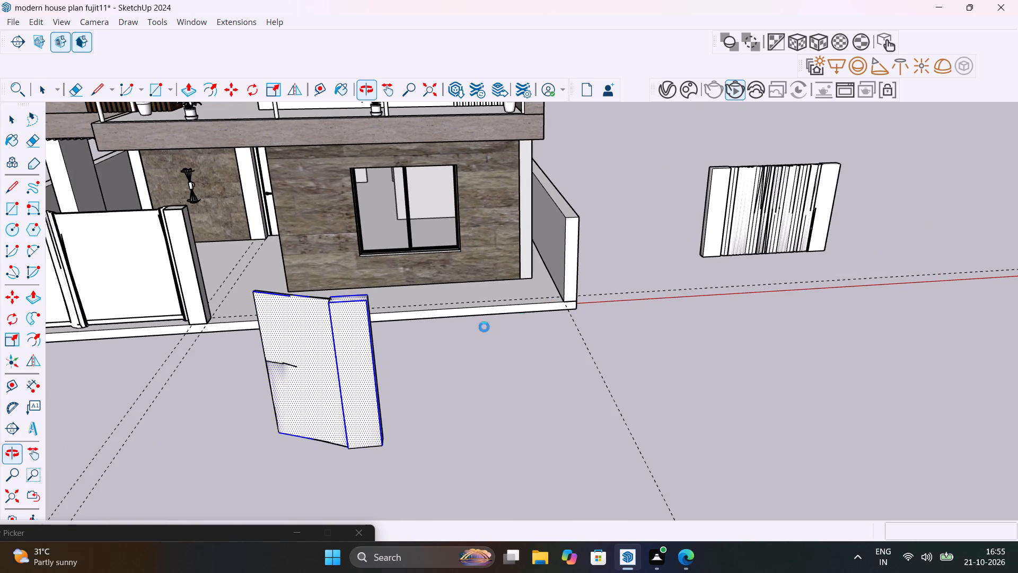
triple_click(363, 377)
left_click(363, 377)
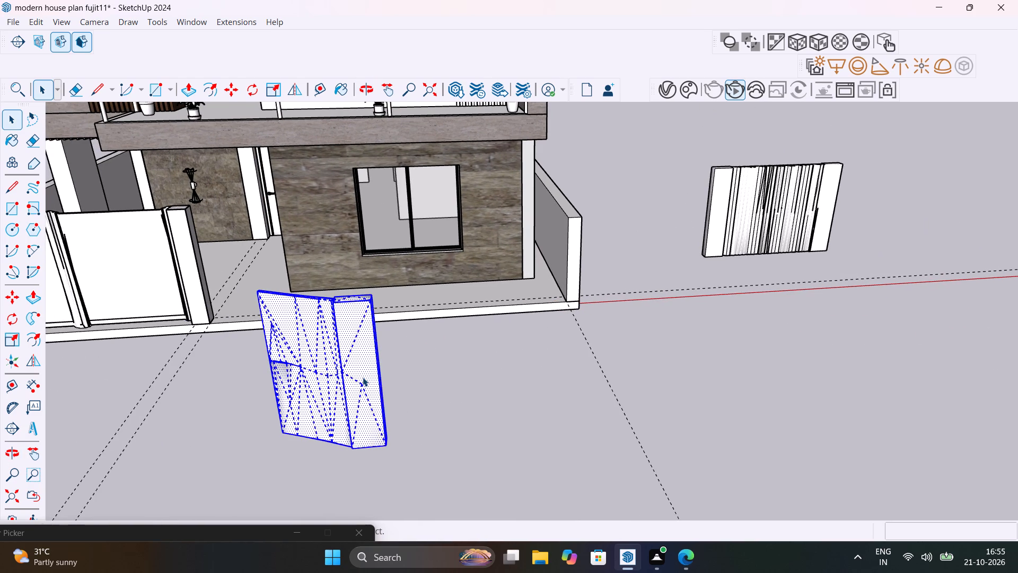
middle_click_drag(362, 378, 324, 383)
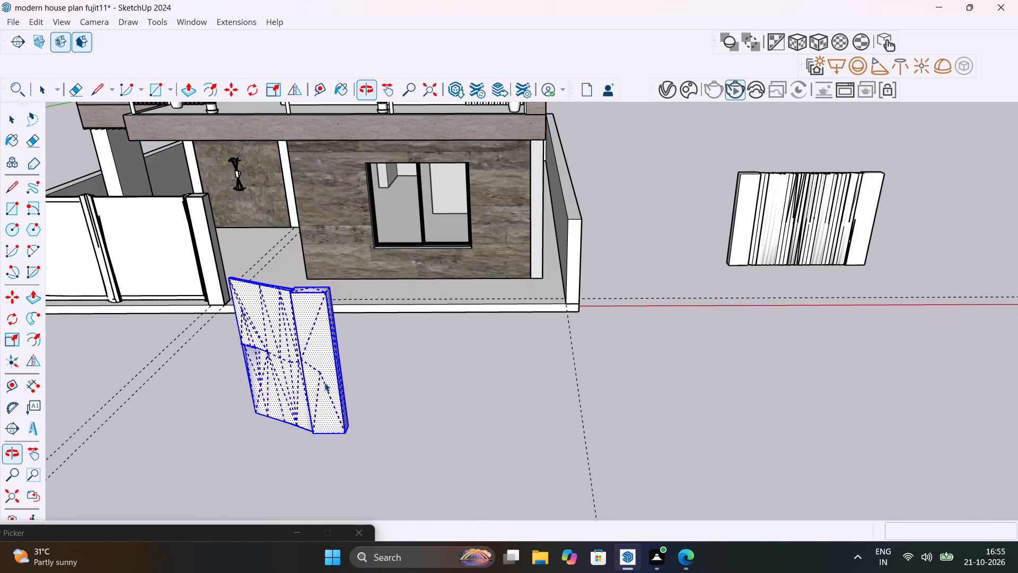
right_click(328, 354)
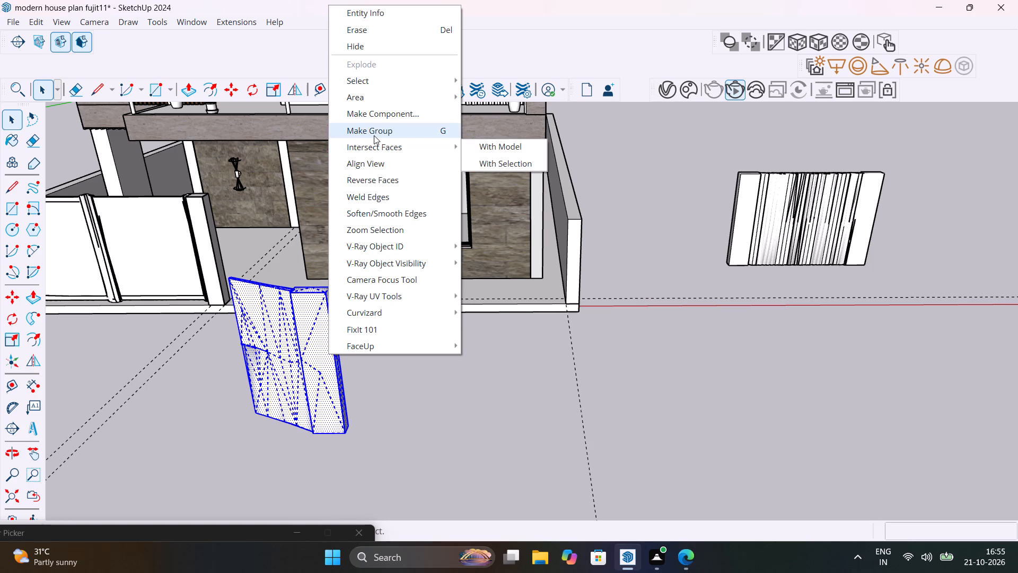
left_click(374, 135)
left_click(400, 437)
scroll(447, 400, "down", 7)
left_click(411, 426)
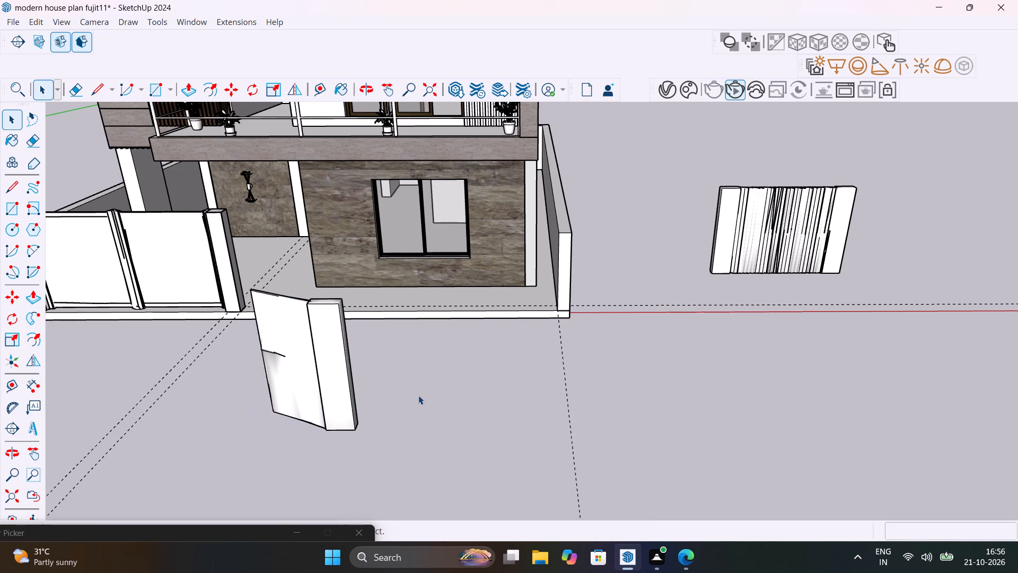
left_click(338, 380)
middle_click_drag(398, 432, 400, 438)
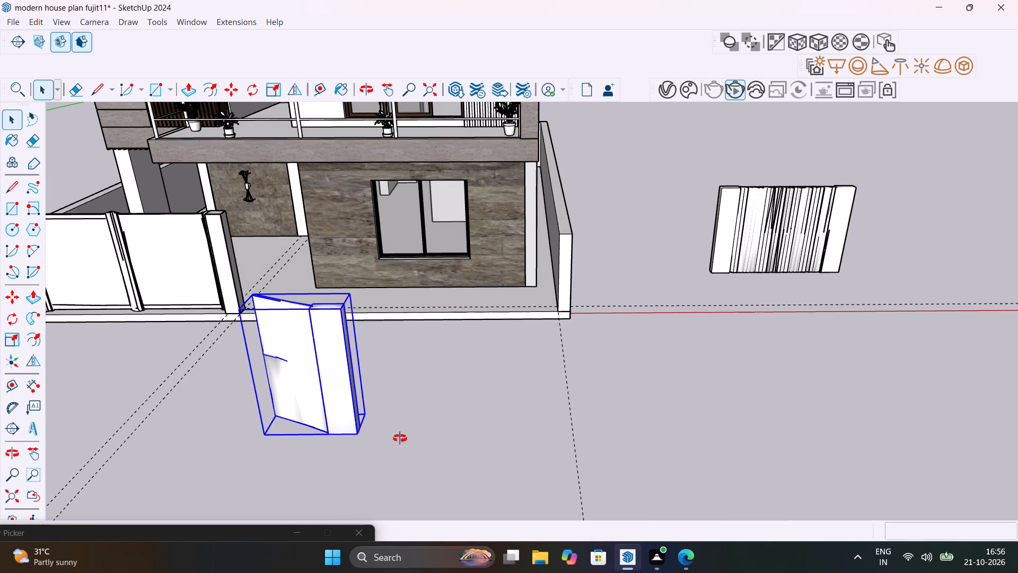
middle_click_drag(400, 438, 488, 471)
left_click(513, 427)
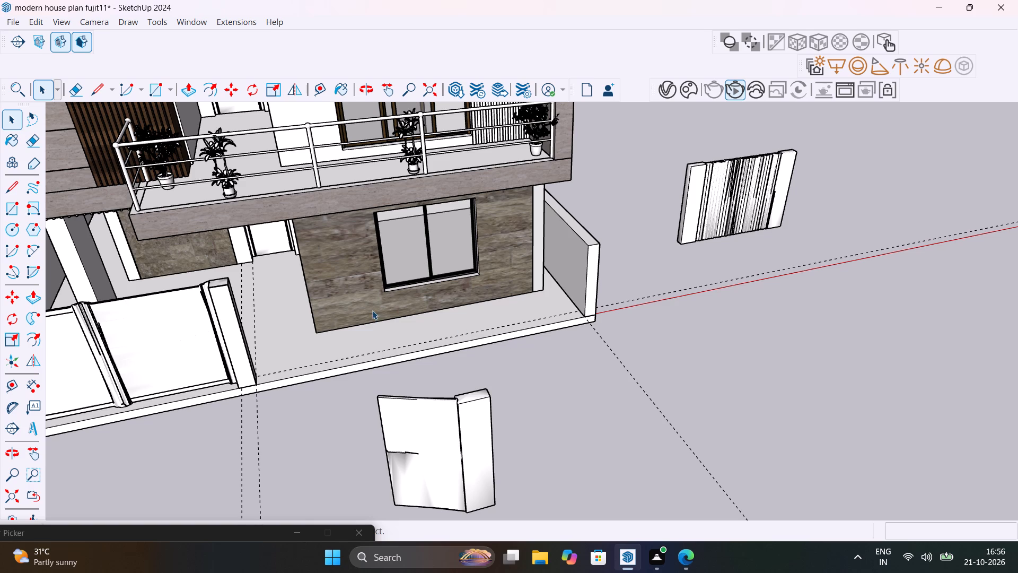
Place a guide line about 14' 10" from the inner base edge of the side boundary wall beside the window, parallel to it.
middle_click_drag(490, 365, 589, 387)
key("t")
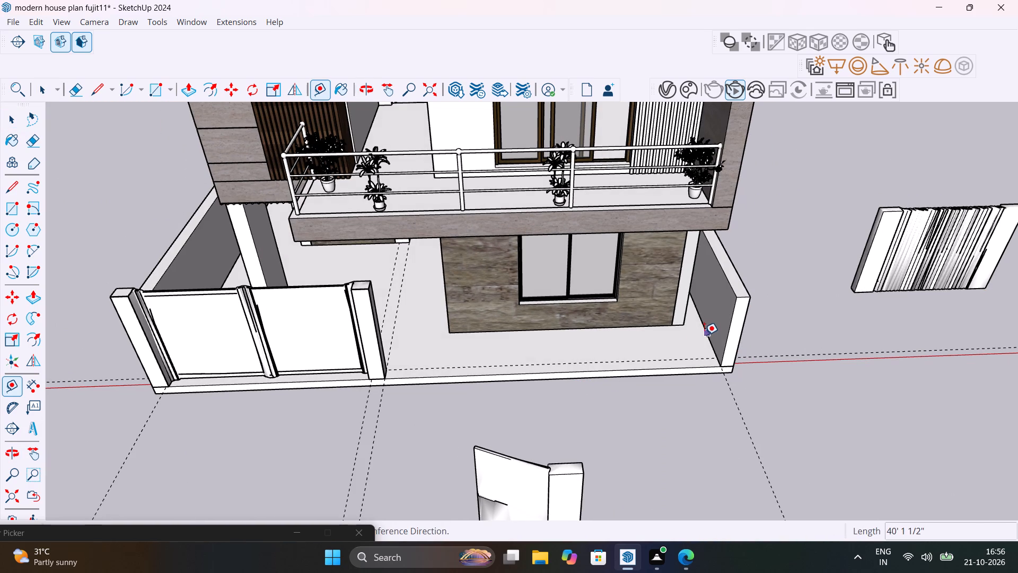
left_click(704, 335)
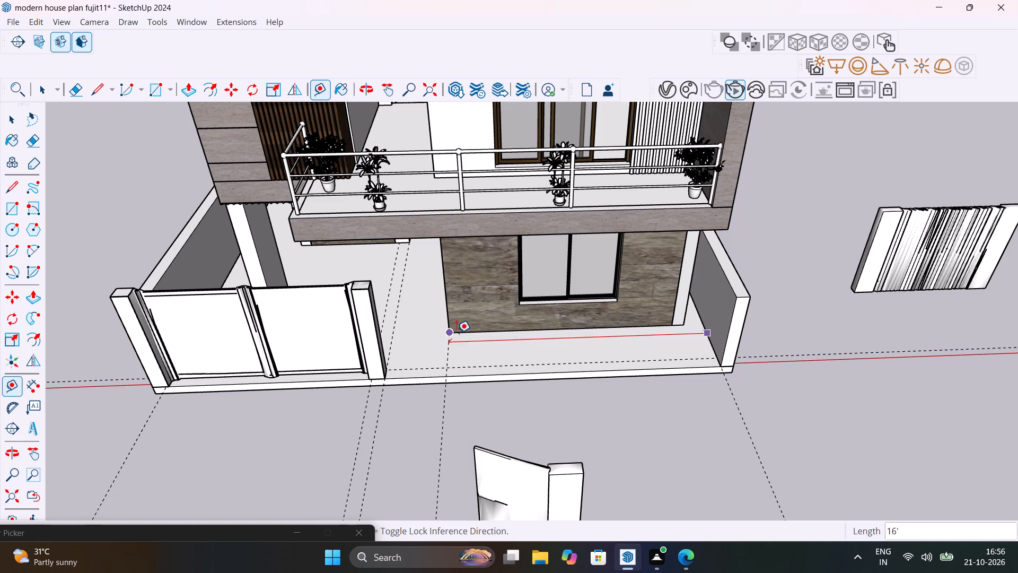
left_click(469, 332)
Draw a rectangle about 14' 9 5/8" by 9" along the front slab edge, from the new guide to the side boundary wall.
scroll(547, 390, "up", 3)
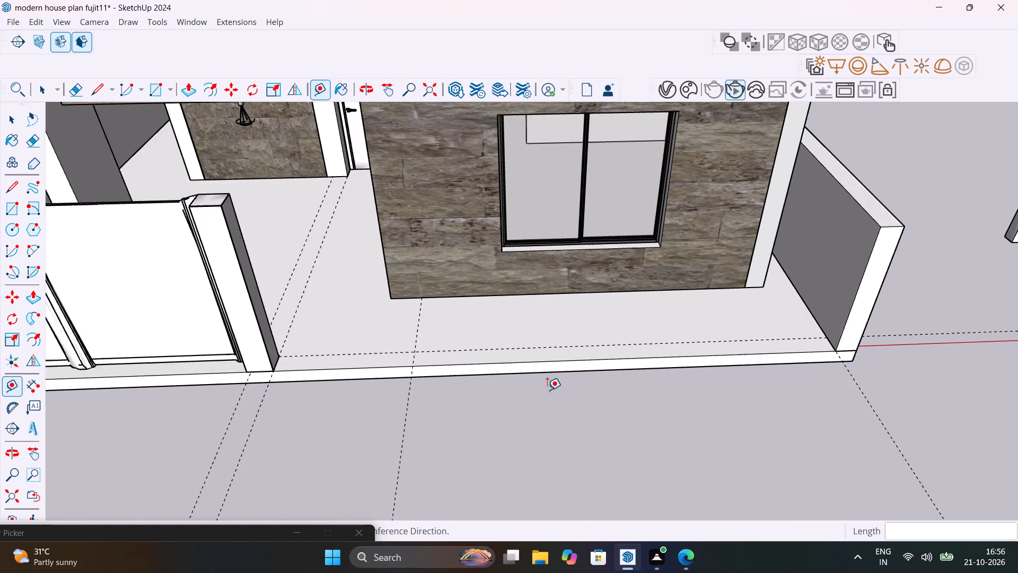
scroll(547, 390, "up", 4)
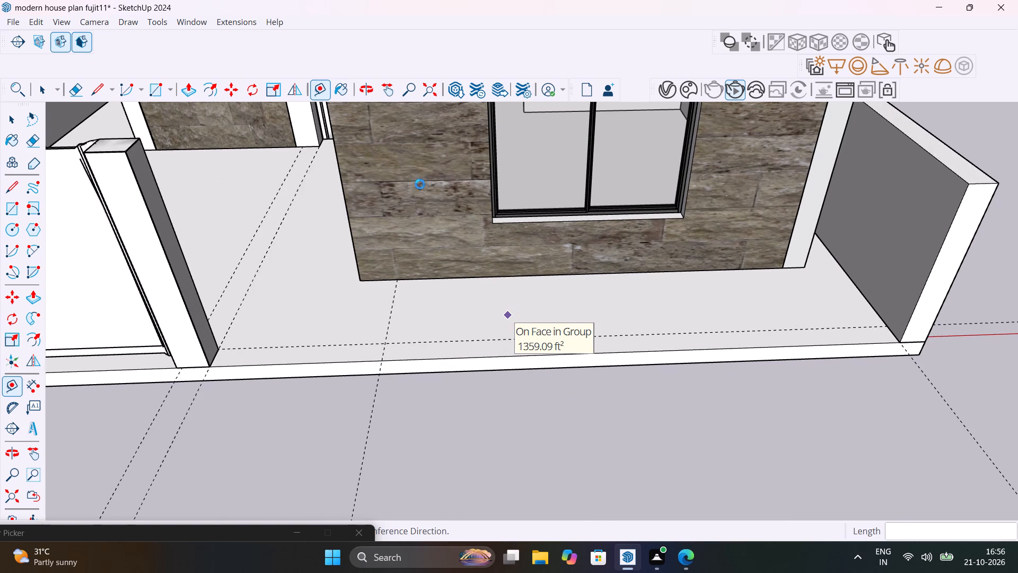
key("r")
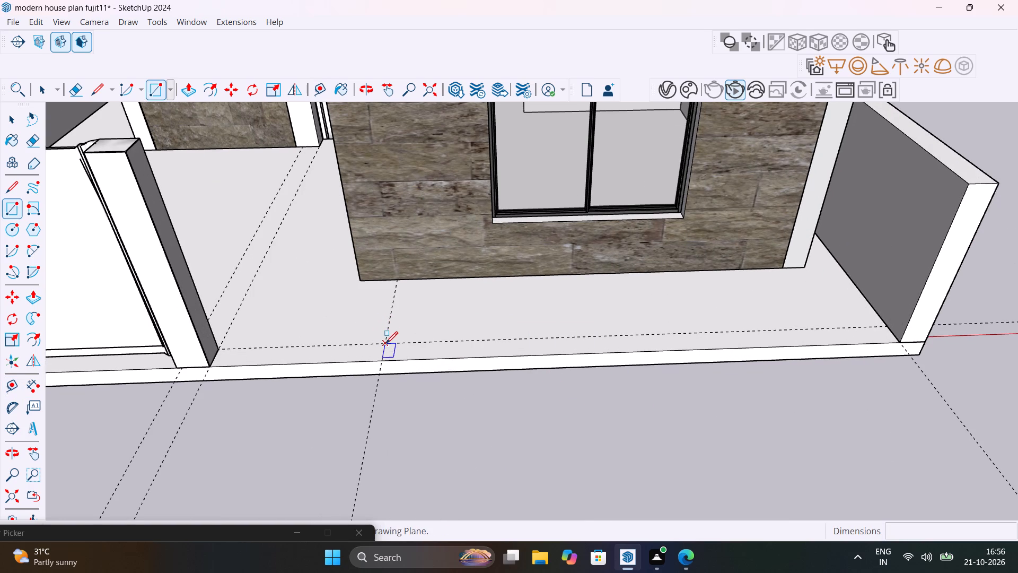
left_click(386, 344)
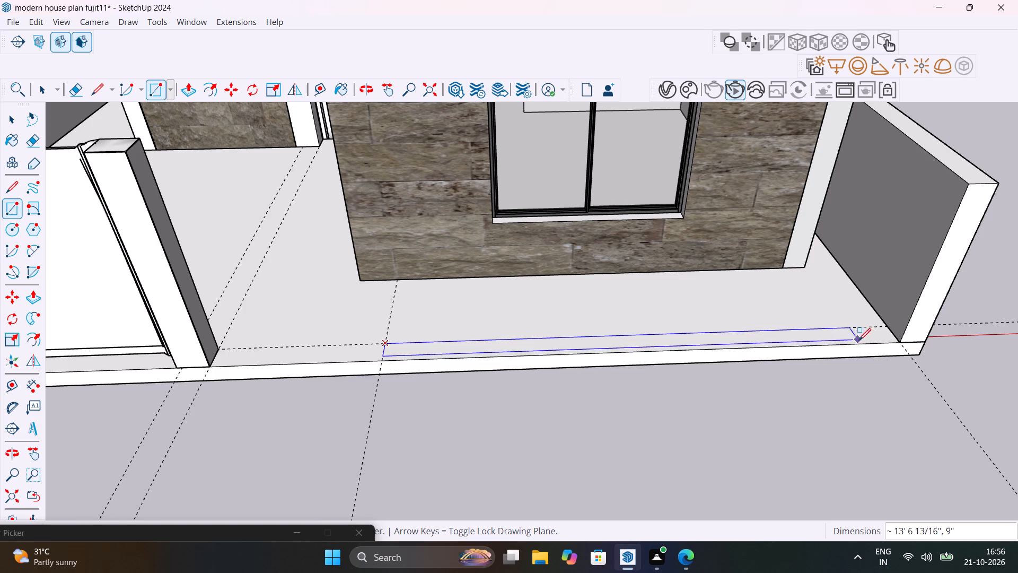
left_click(901, 339)
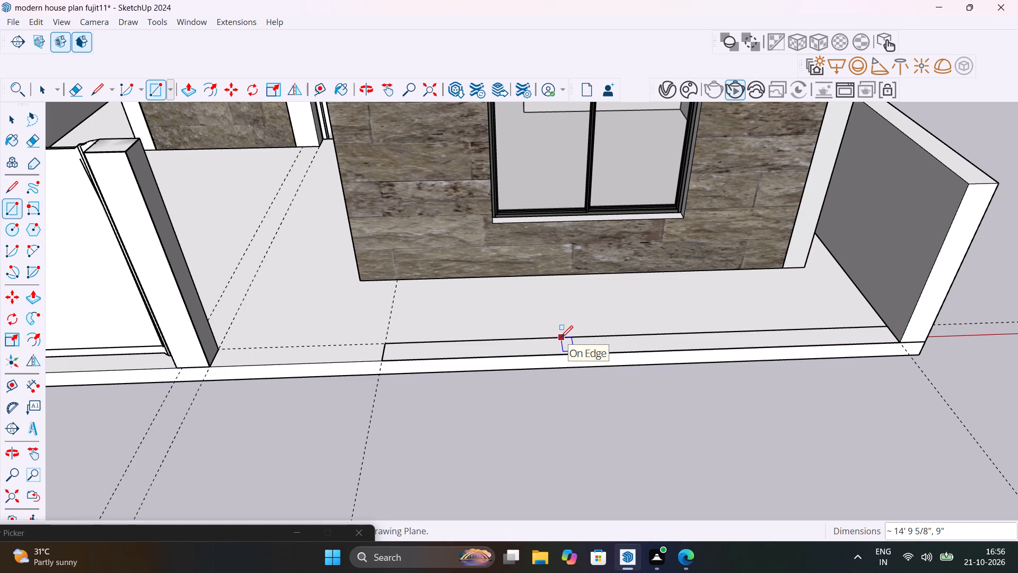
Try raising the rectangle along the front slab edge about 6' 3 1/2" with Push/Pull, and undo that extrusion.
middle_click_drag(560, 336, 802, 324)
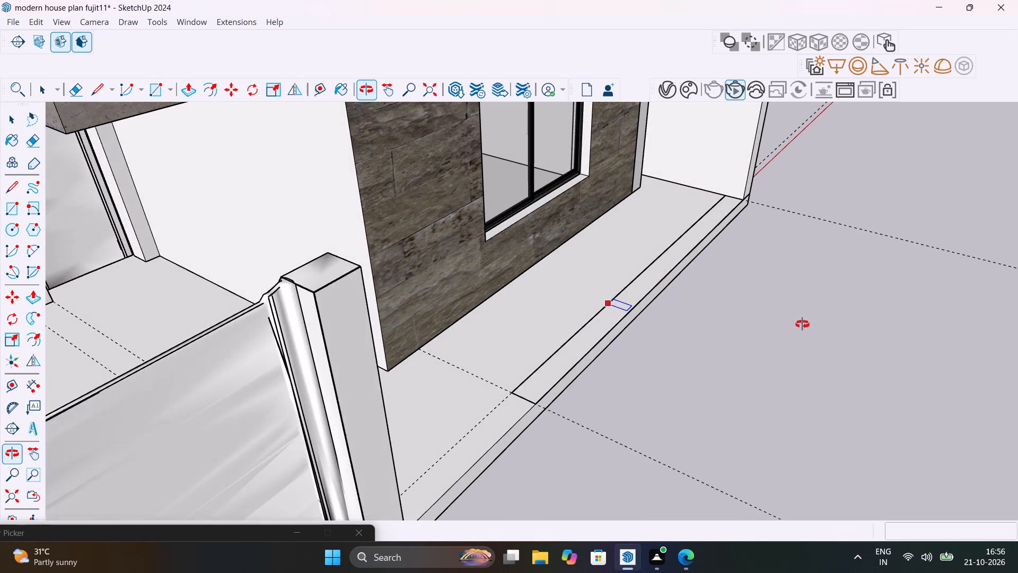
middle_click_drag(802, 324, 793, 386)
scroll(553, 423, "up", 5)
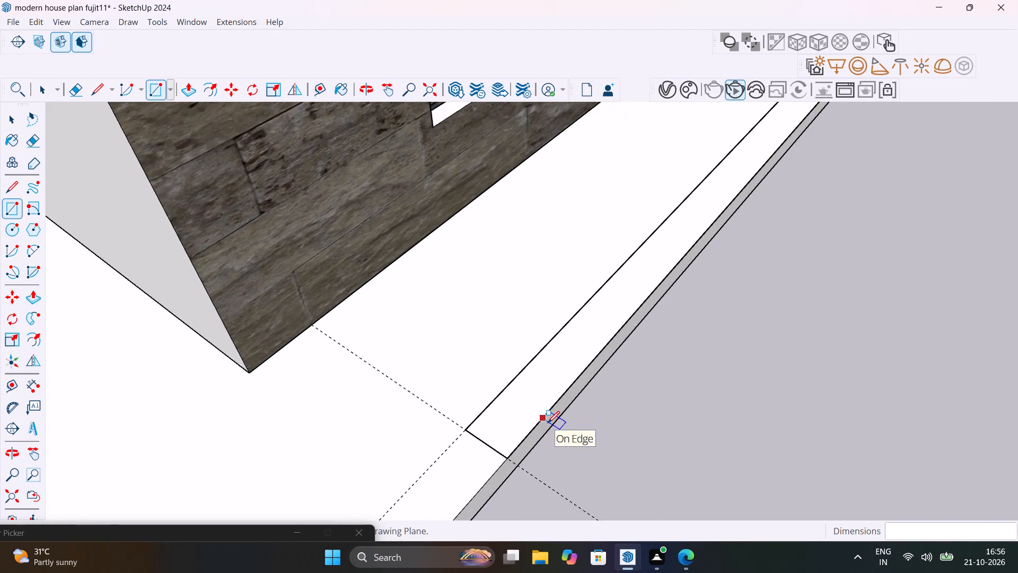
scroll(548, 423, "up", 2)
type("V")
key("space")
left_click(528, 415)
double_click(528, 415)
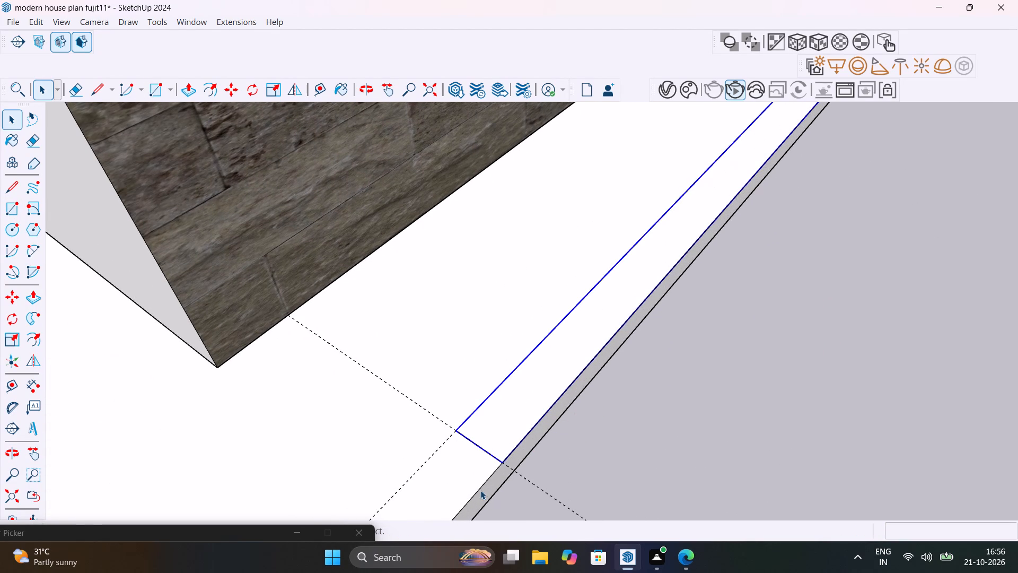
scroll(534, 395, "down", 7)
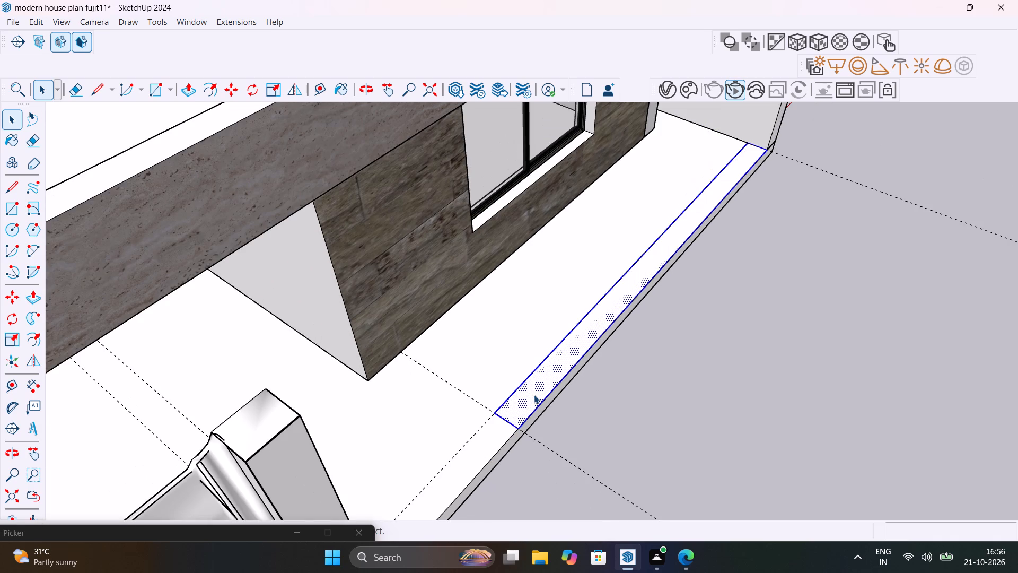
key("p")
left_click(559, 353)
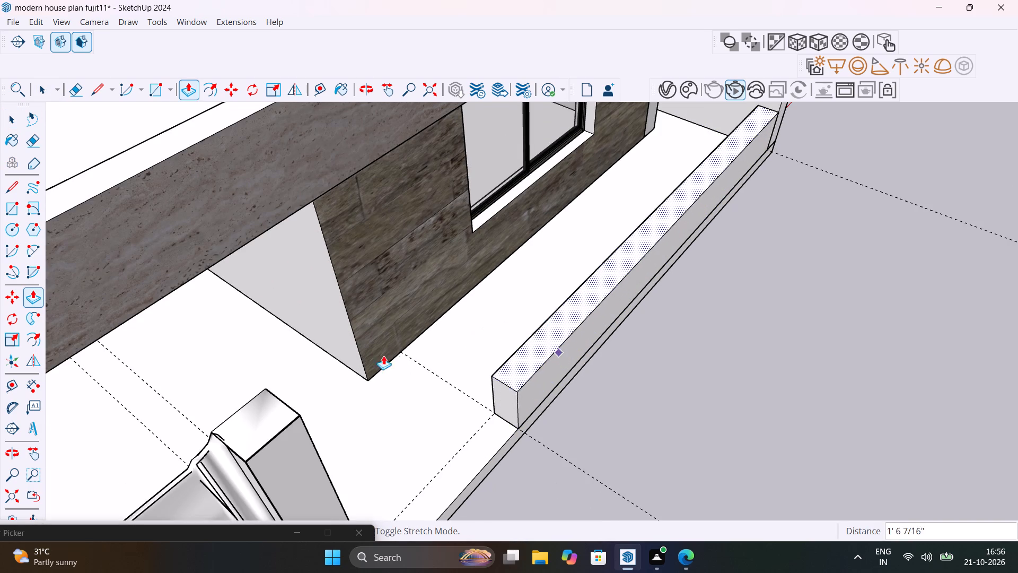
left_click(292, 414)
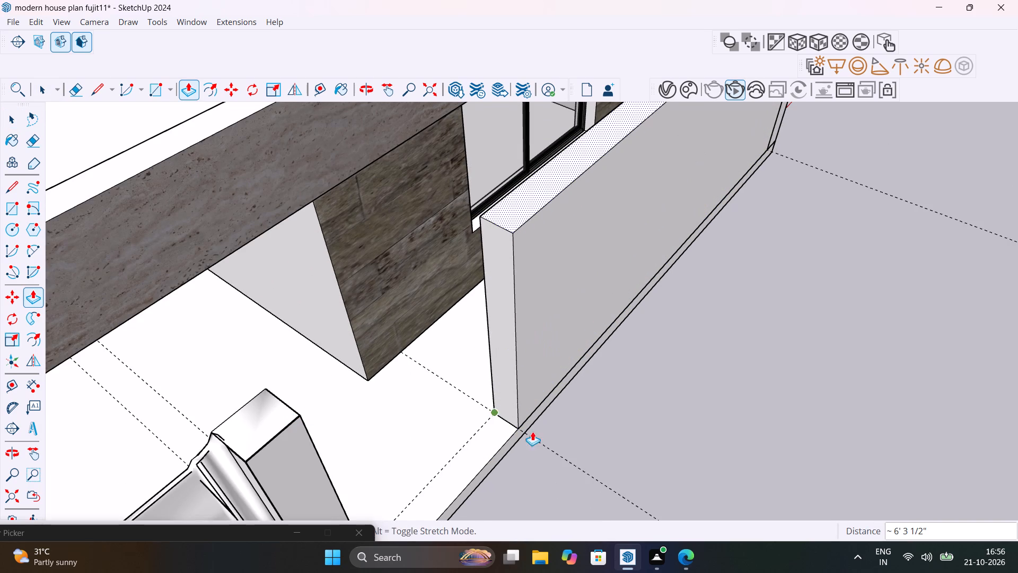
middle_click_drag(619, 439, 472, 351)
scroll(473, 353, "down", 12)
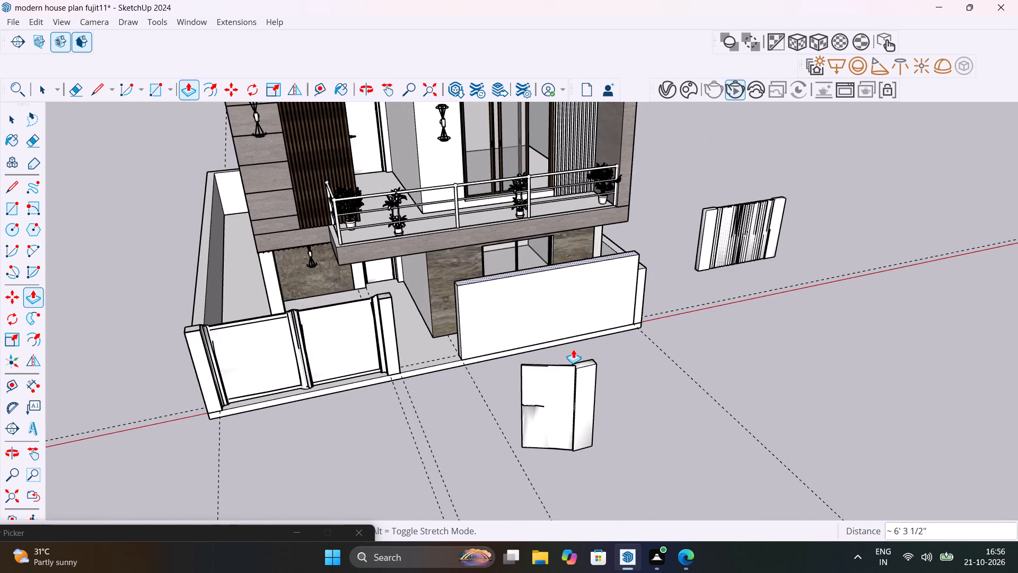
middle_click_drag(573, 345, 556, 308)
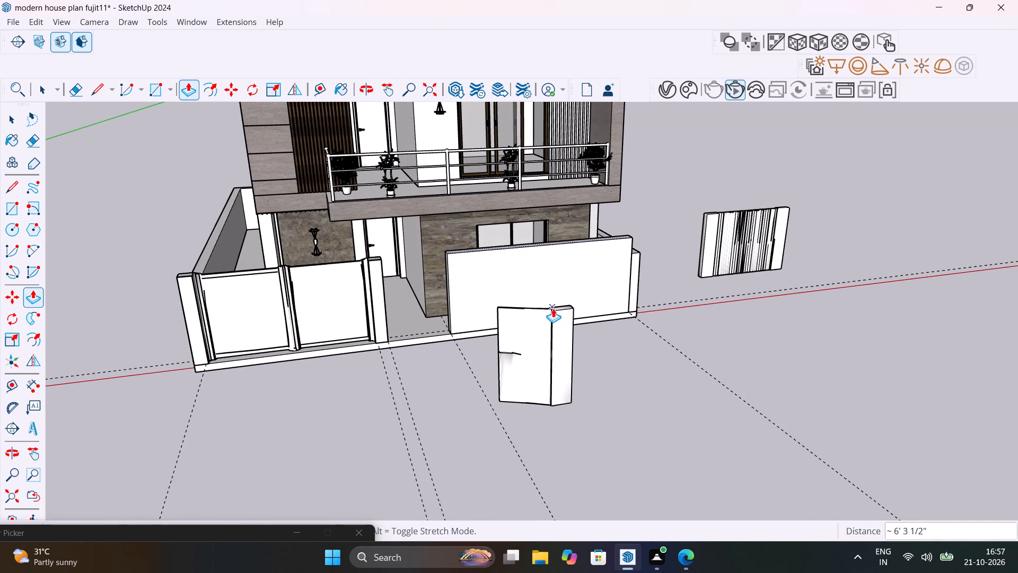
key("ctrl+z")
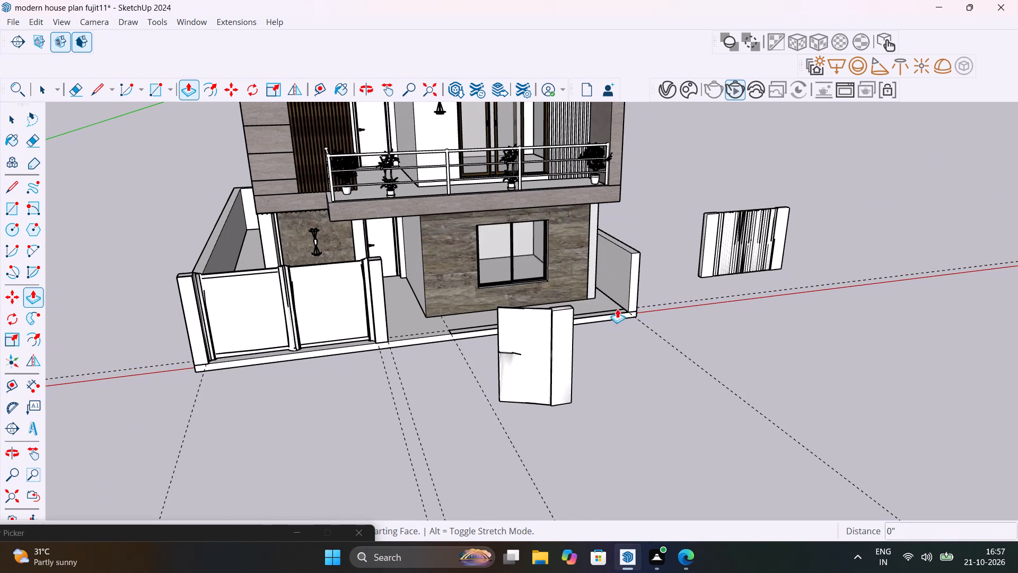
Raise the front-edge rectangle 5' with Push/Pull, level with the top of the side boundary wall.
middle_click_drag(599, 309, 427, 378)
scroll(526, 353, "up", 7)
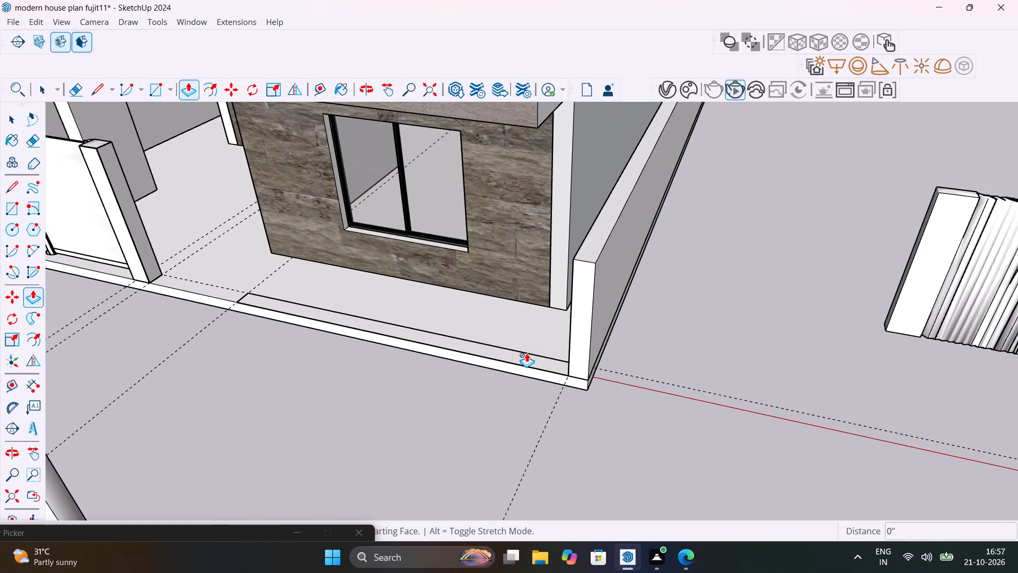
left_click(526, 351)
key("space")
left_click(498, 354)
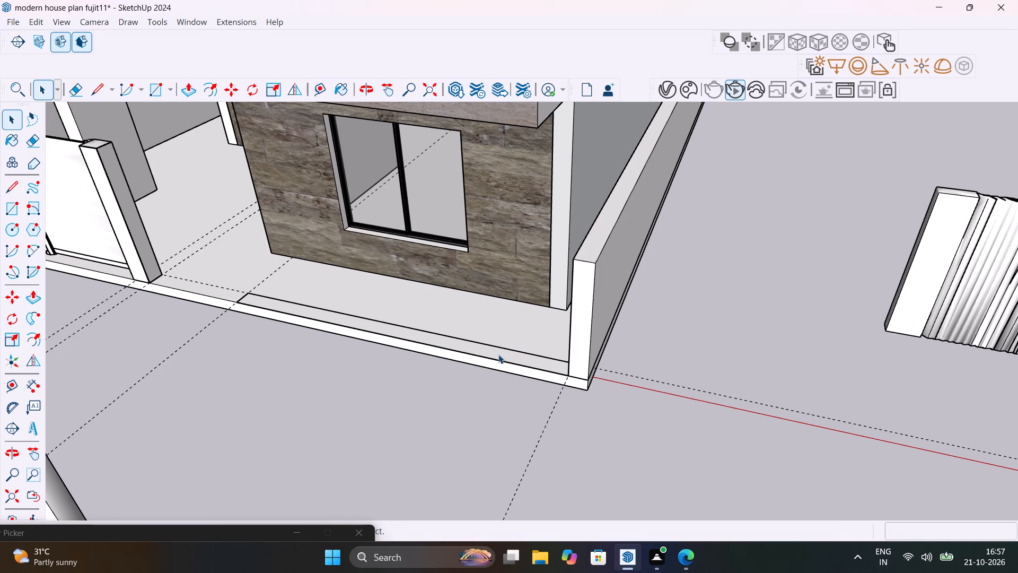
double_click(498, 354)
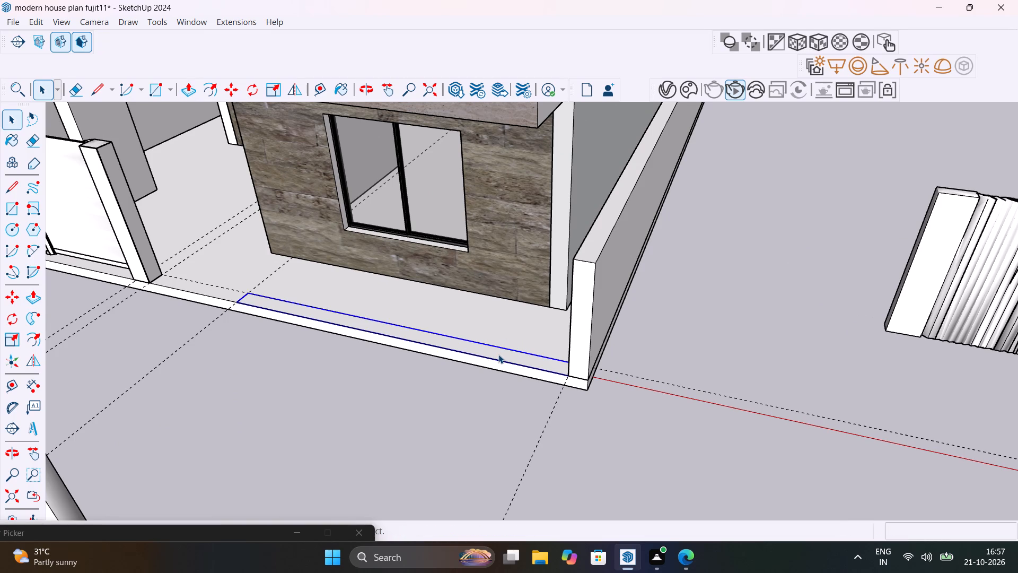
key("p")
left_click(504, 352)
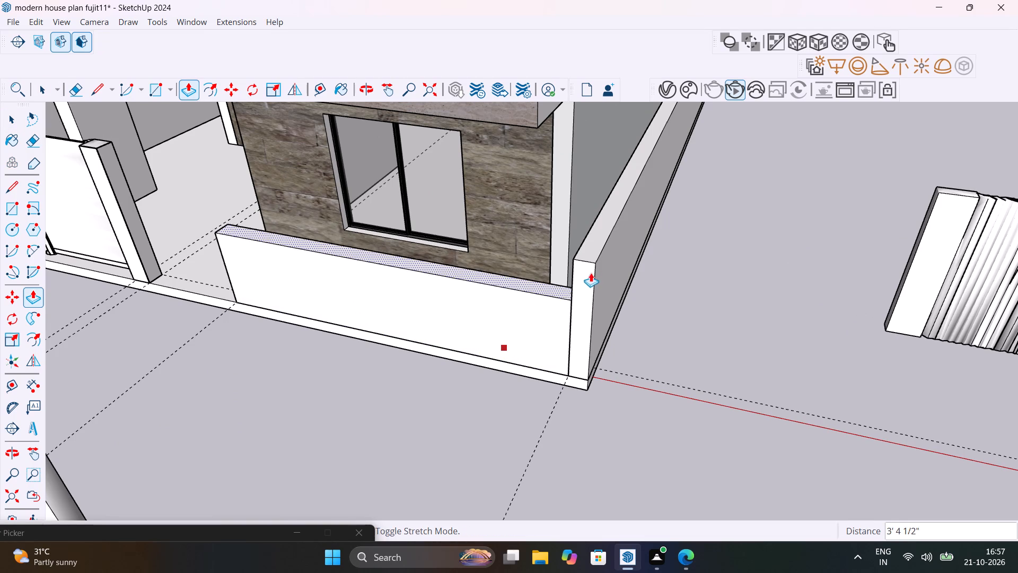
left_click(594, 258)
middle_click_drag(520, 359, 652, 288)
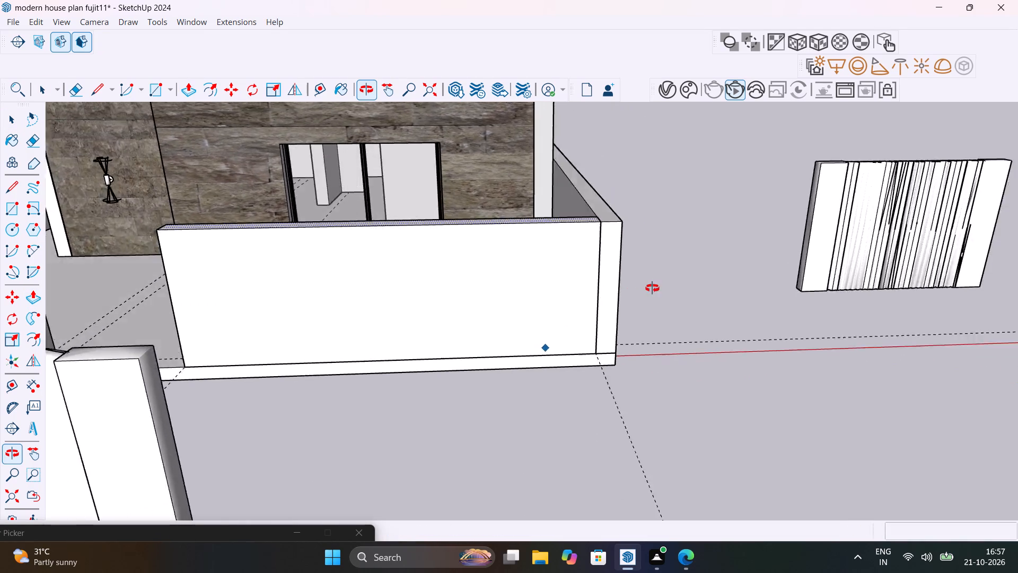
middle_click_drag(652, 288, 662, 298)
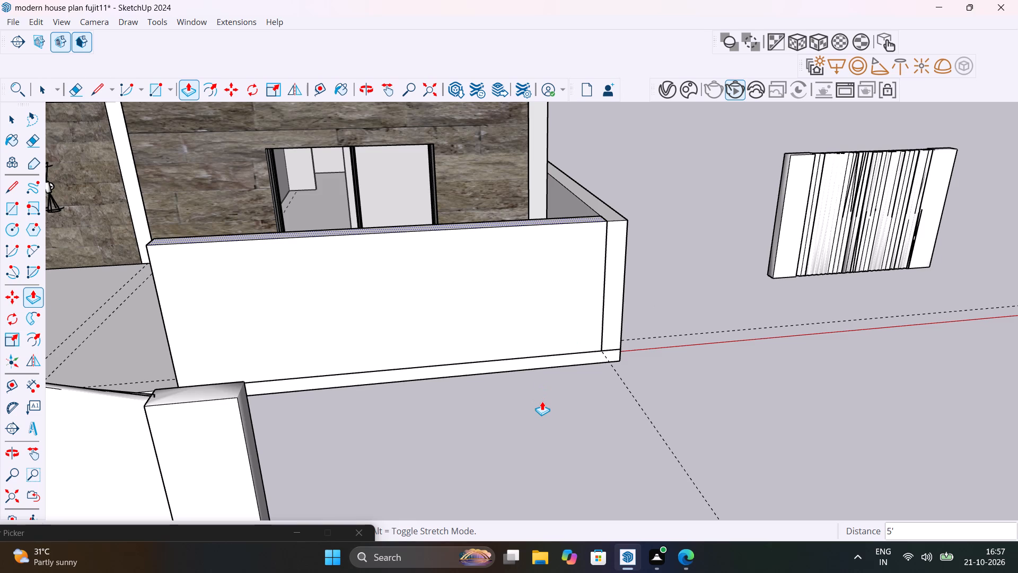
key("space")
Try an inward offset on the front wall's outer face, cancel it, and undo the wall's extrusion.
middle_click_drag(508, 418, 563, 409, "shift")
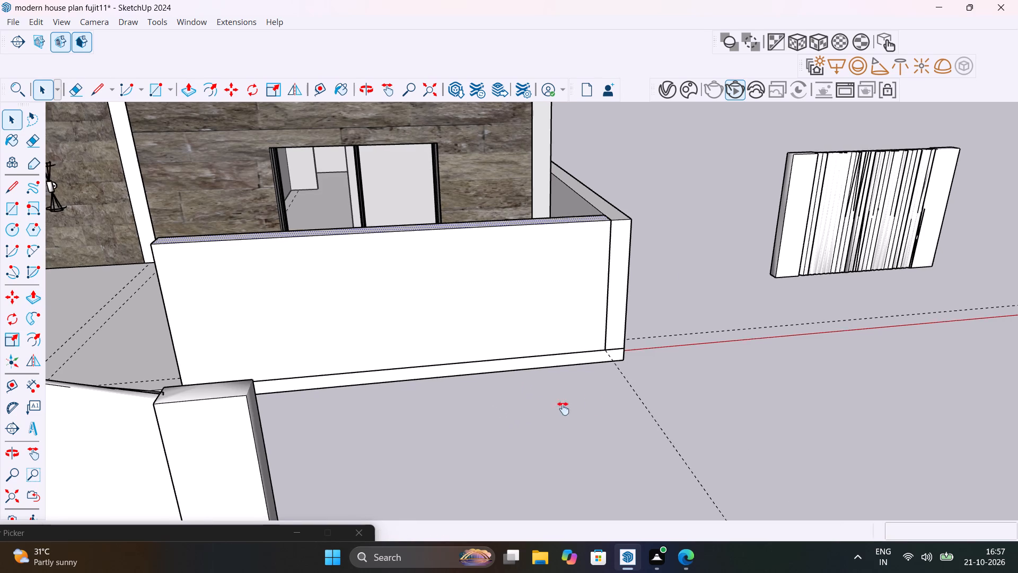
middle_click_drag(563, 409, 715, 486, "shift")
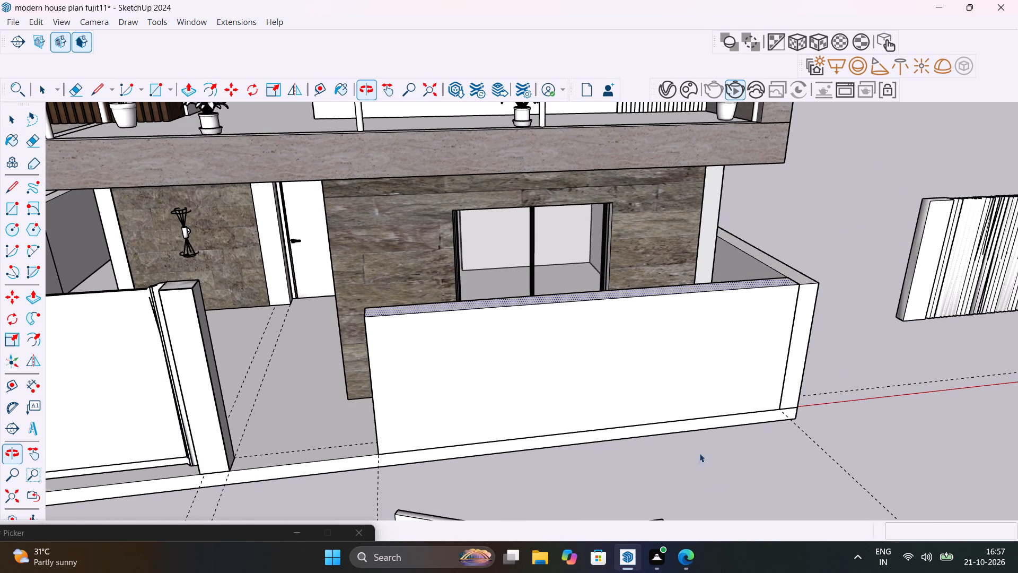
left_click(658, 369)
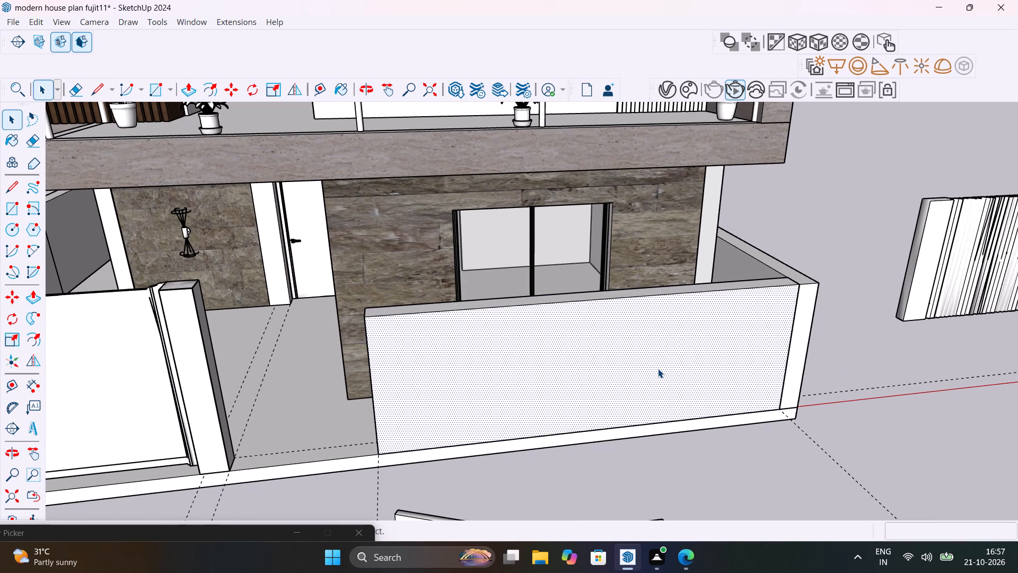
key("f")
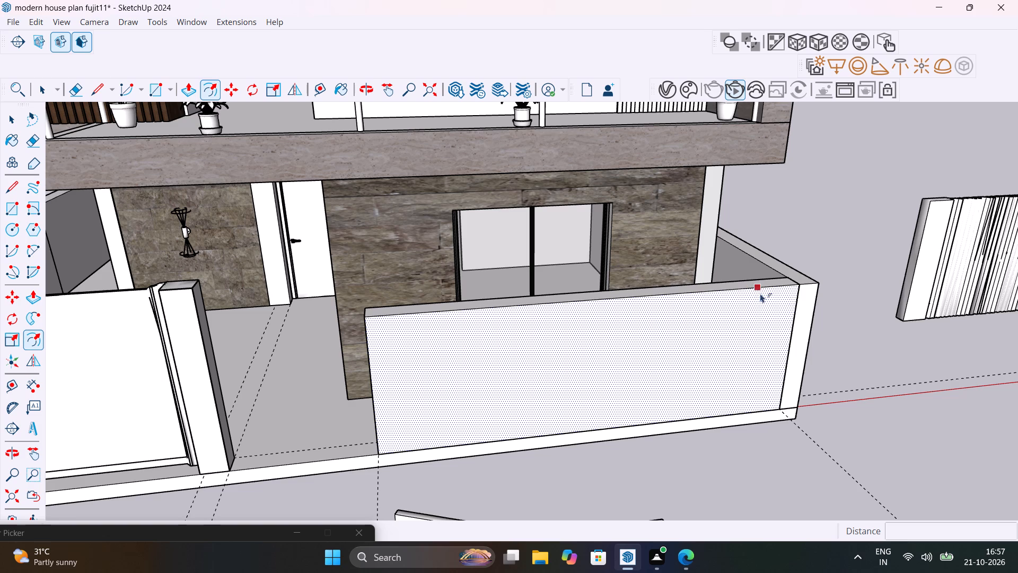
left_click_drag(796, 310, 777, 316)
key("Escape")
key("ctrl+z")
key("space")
Inside the side boundary wall's group, copy the vertical edge at its front end 9" inward along the inner face.
middle_click_drag(752, 444, 756, 445)
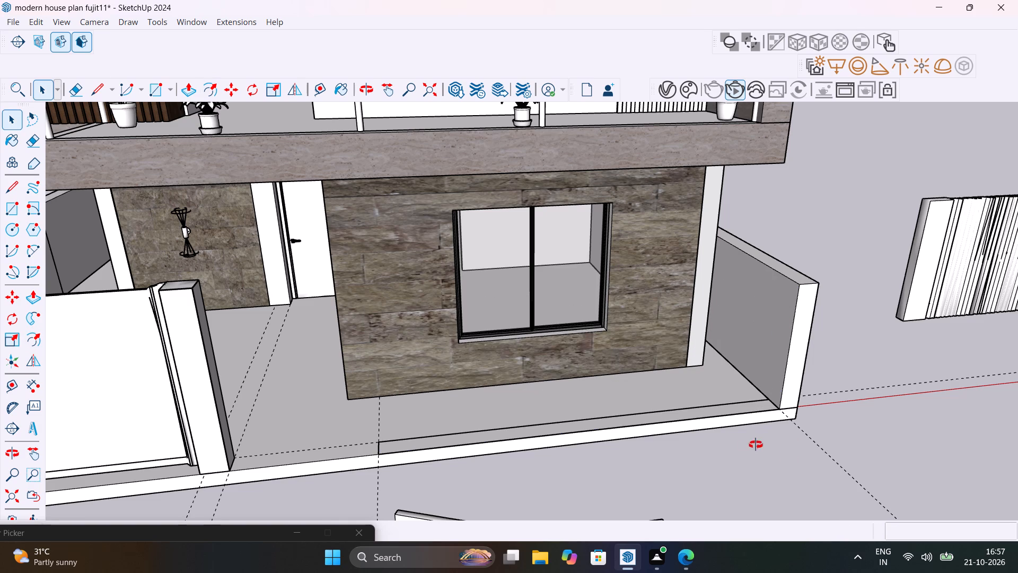
middle_click_drag(756, 445, 934, 542)
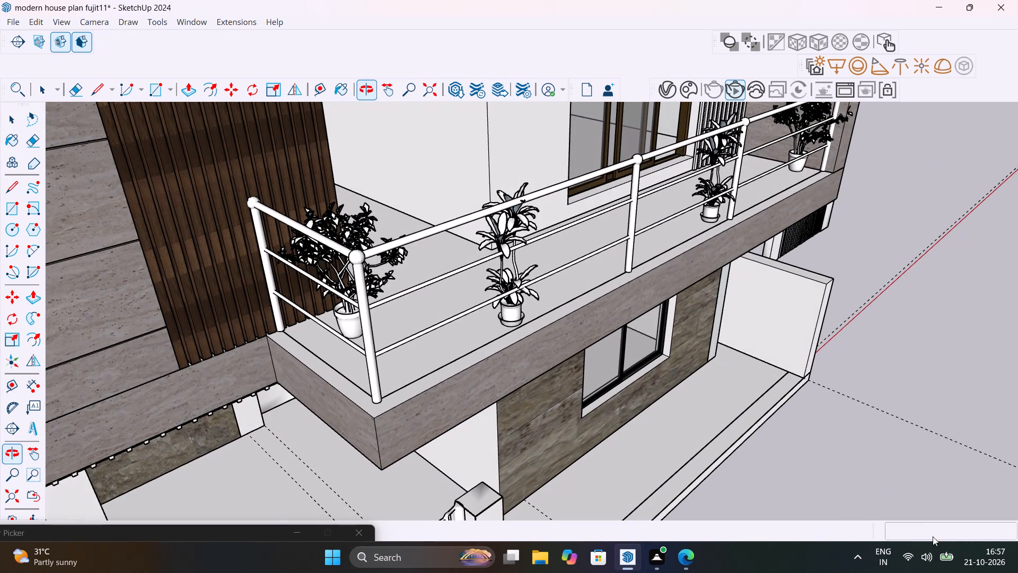
scroll(845, 319, "up", 11)
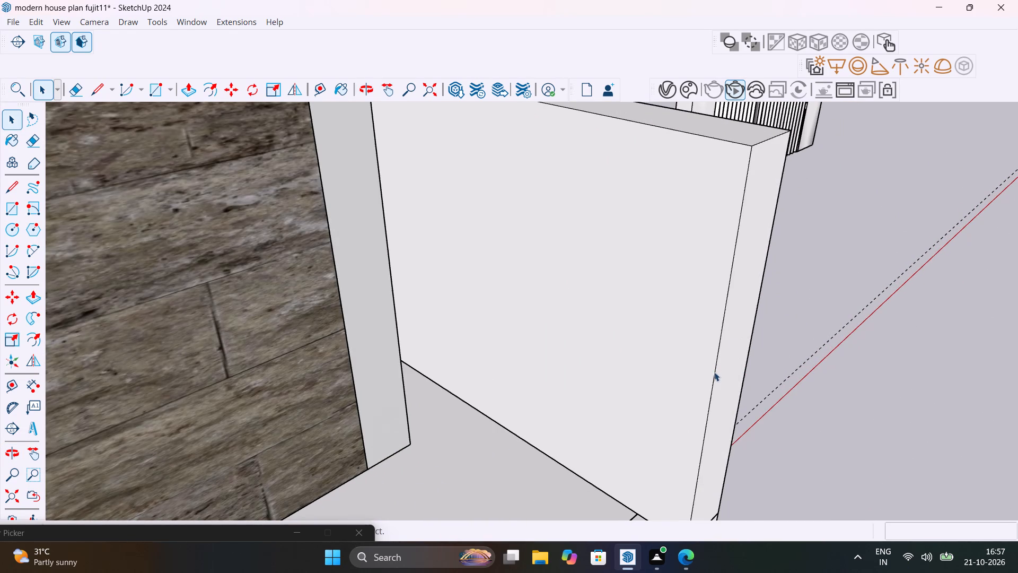
left_click(715, 373)
double_click(715, 373)
left_click(715, 374)
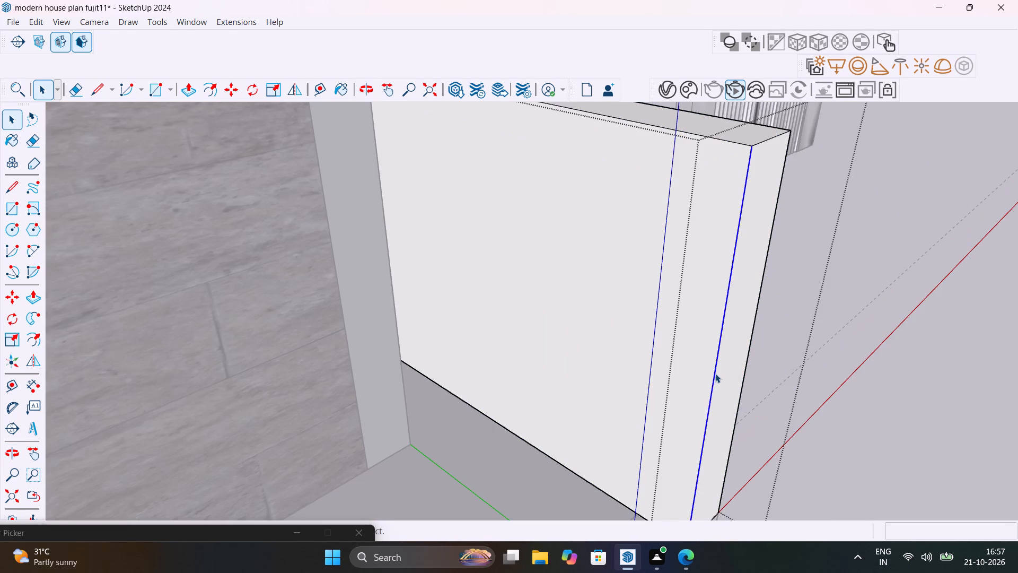
key("m")
scroll(712, 430, "down", 5)
middle_click_drag(731, 434, 887, 404)
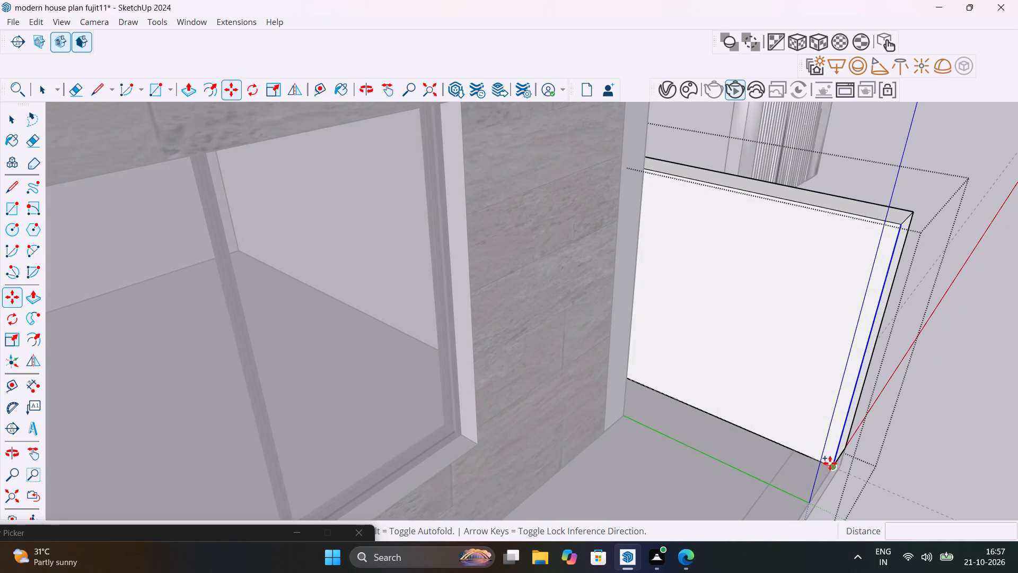
left_click(836, 464)
left_click(798, 450)
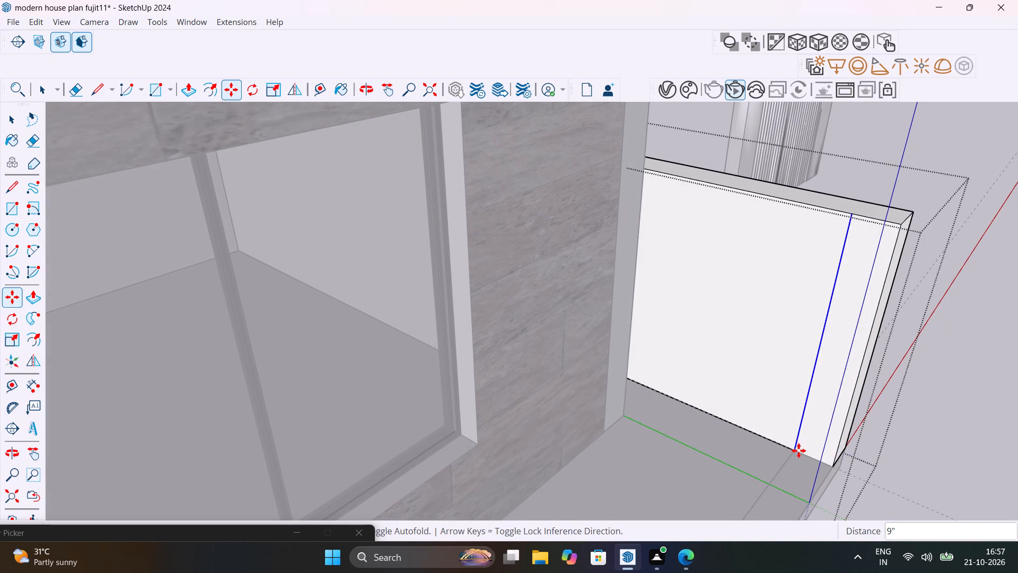
key("space")
Push/Pull the 9" strip on the side wall's inner face about 14' 9 3/16" along the front edge to the guide, and exit the group.
left_click(842, 387)
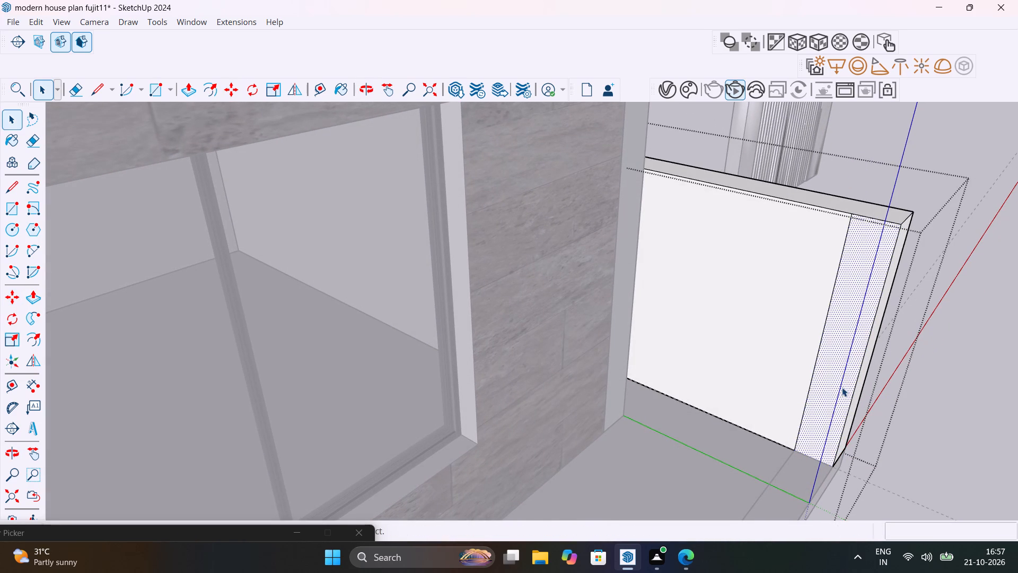
key("p")
left_click(842, 387)
scroll(811, 401, "down", 7)
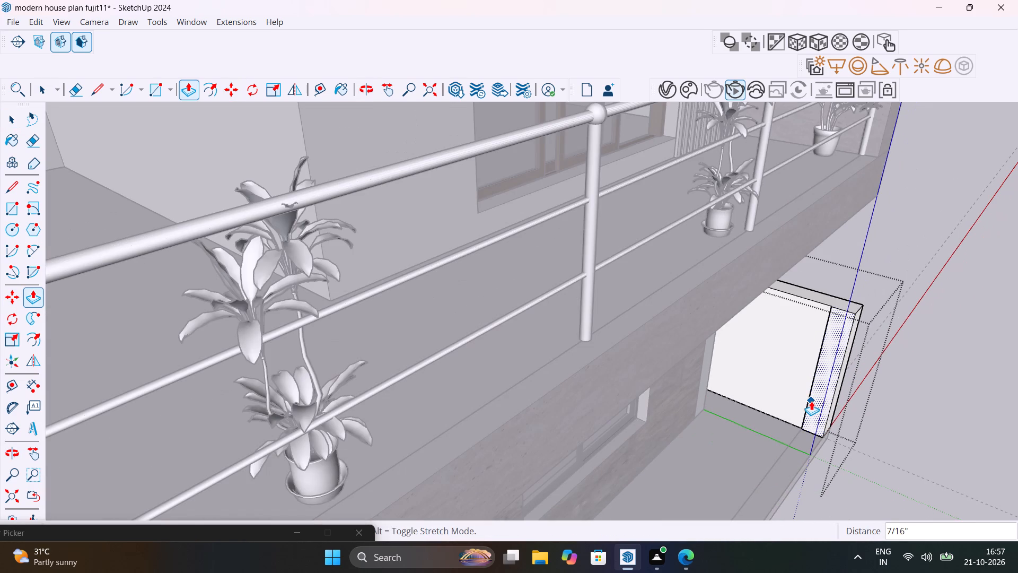
middle_click_drag(848, 373, 801, 328, "shift")
scroll(746, 367, "down", 6)
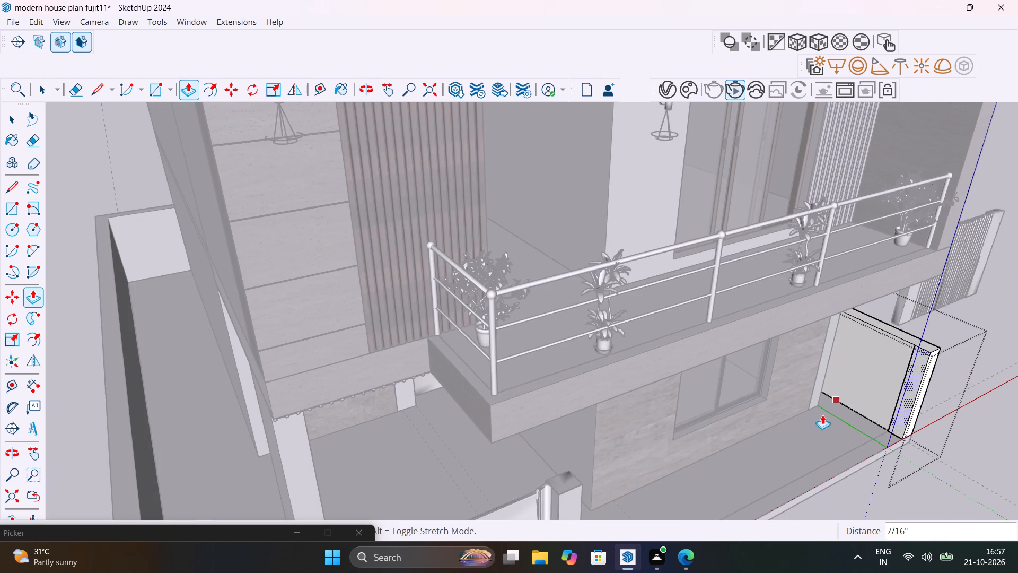
scroll(917, 364, "up", 9)
left_click(924, 359)
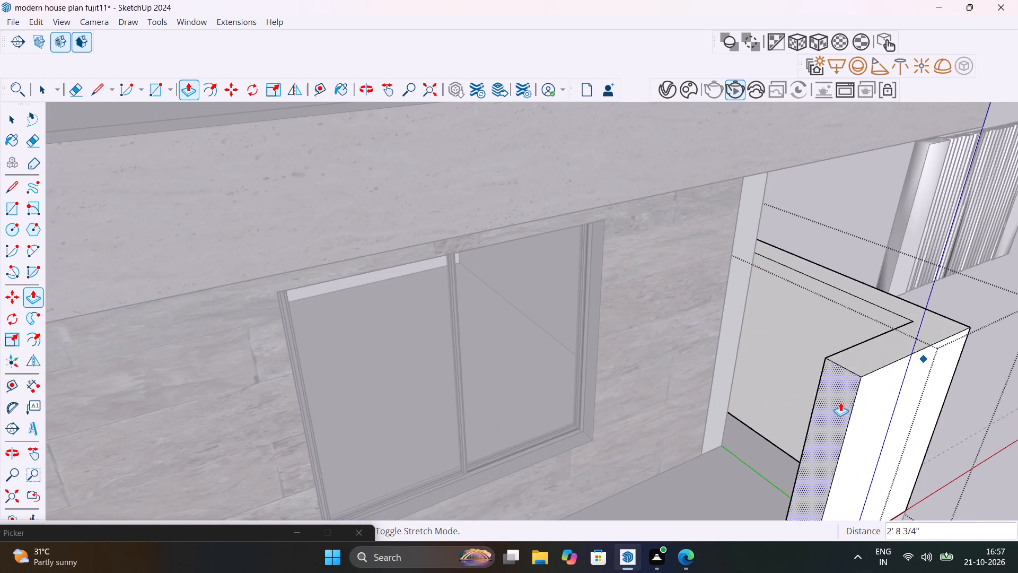
scroll(840, 402, "down", 12)
middle_click_drag(841, 408, 708, 382)
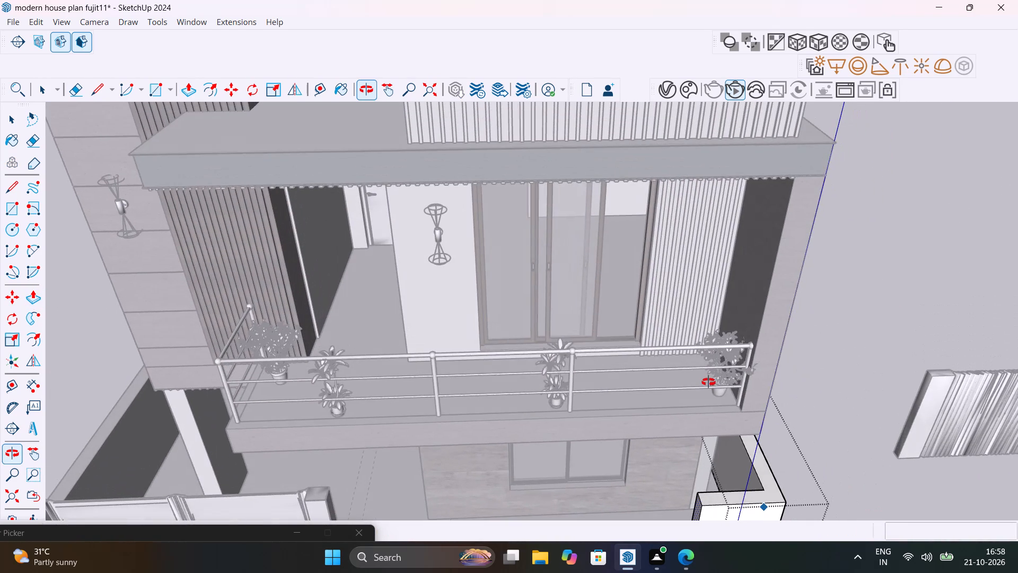
middle_click_drag(708, 382, 897, 233)
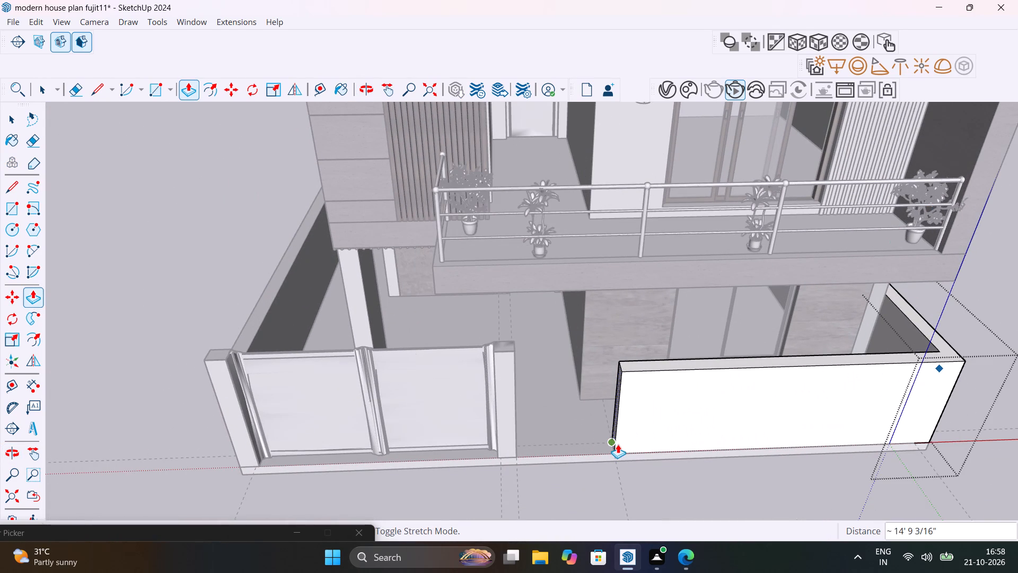
scroll(616, 445, "up", 6)
left_click(612, 450)
scroll(622, 457, "down", 5)
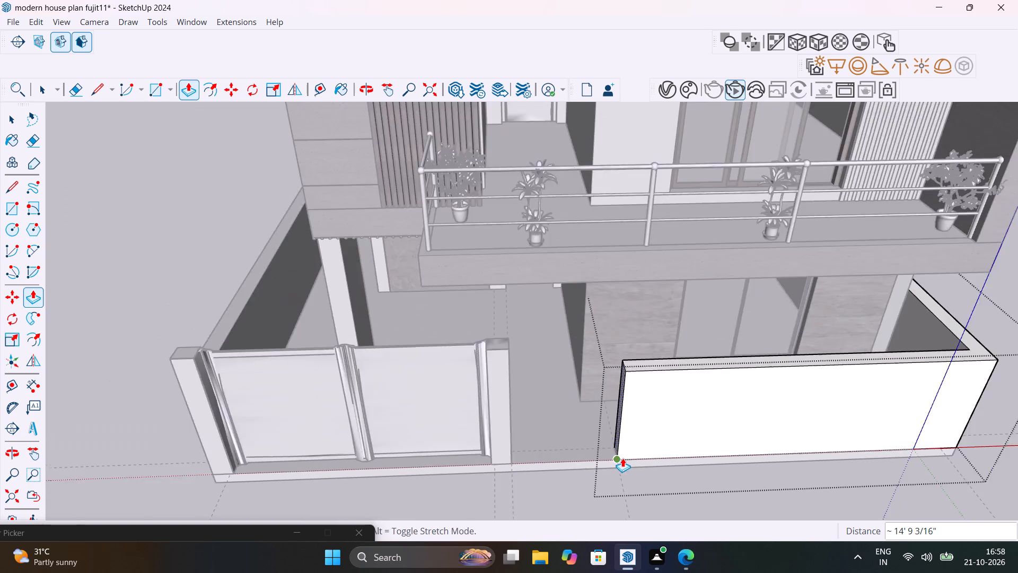
scroll(622, 458, "down", 9)
key("space")
left_click(885, 479)
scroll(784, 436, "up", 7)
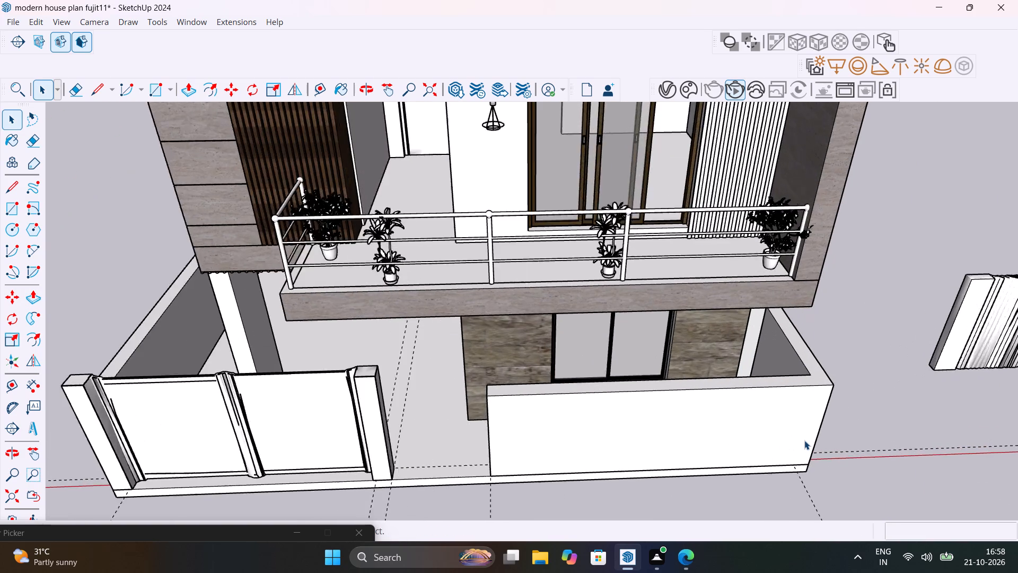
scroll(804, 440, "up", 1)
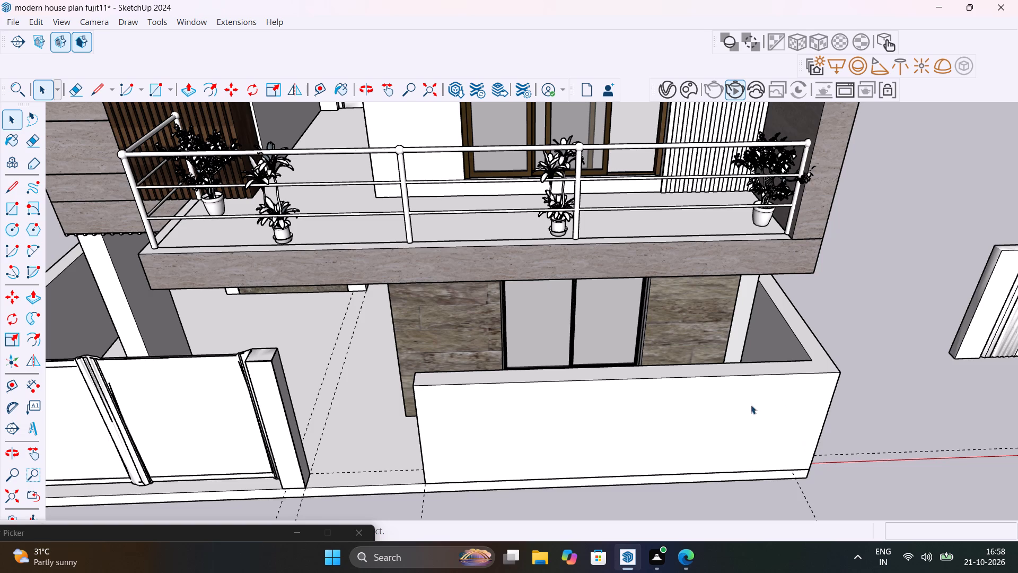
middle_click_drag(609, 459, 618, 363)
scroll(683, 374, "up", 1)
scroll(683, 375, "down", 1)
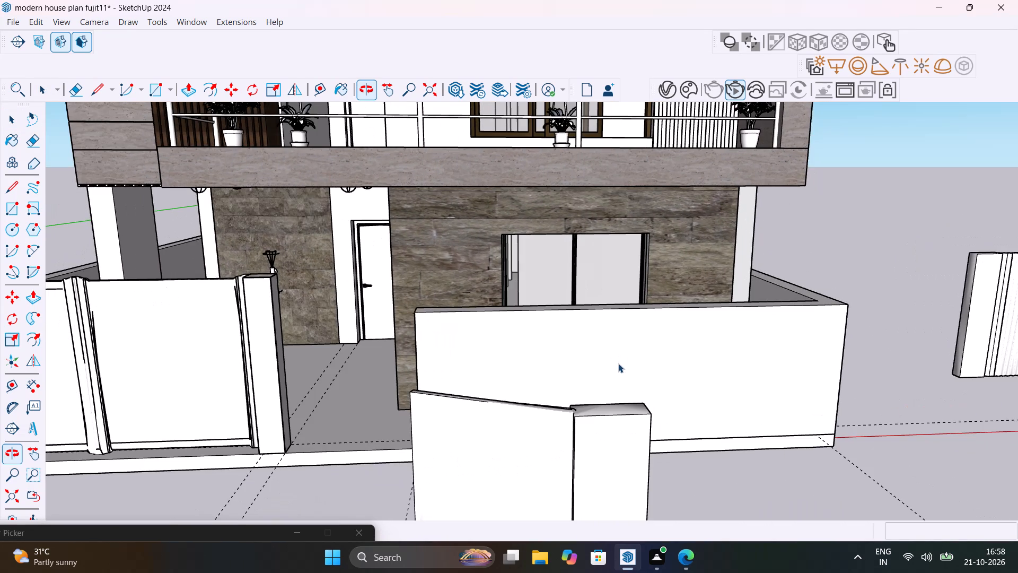
Inside the boundary wall's group, offset the front wall's outer face inward about 9 1/4".
left_click(618, 363)
middle_click_drag(650, 379, 665, 406)
scroll(665, 406, "up", 1)
double_click(663, 404)
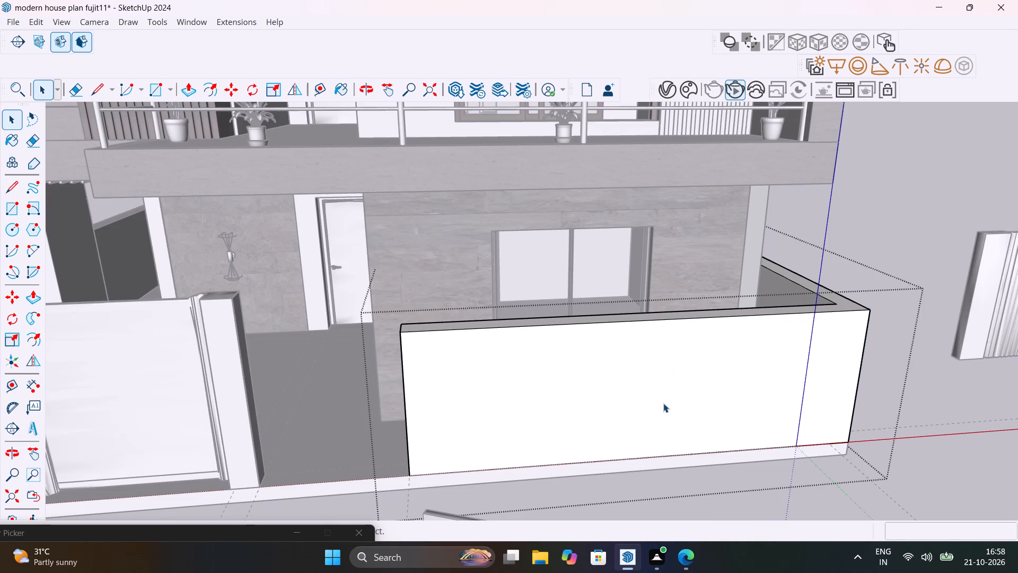
left_click(663, 403)
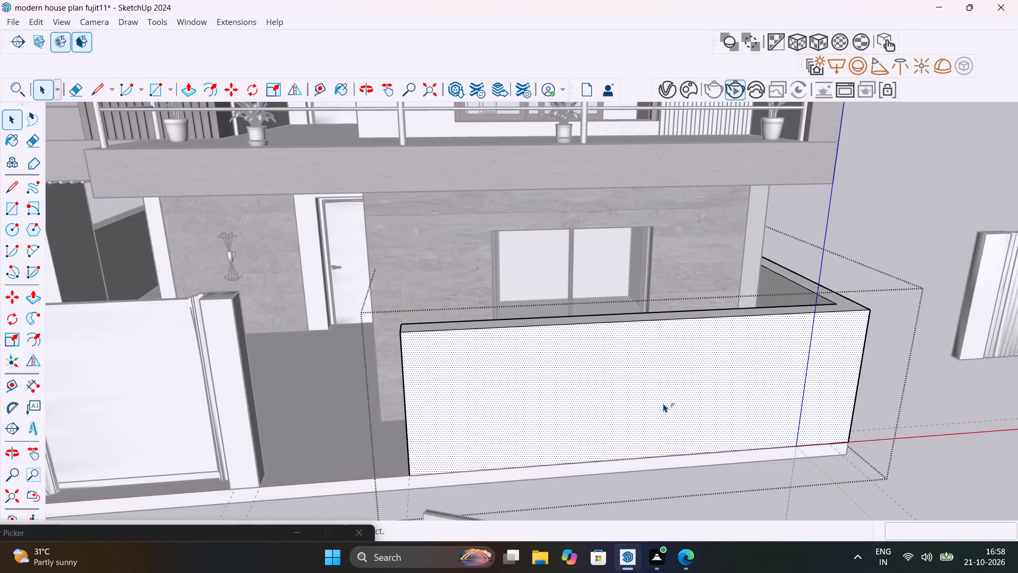
key("f")
left_click(660, 341)
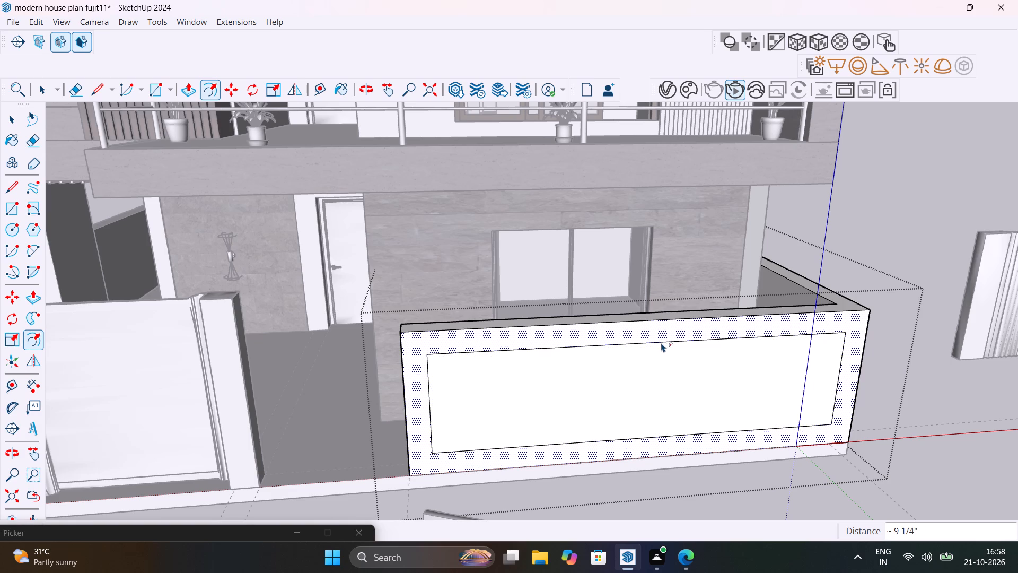
key("space")
Move the inset rectangle's lower edge down 9 1/4" to the base of the front wall.
left_click(838, 375)
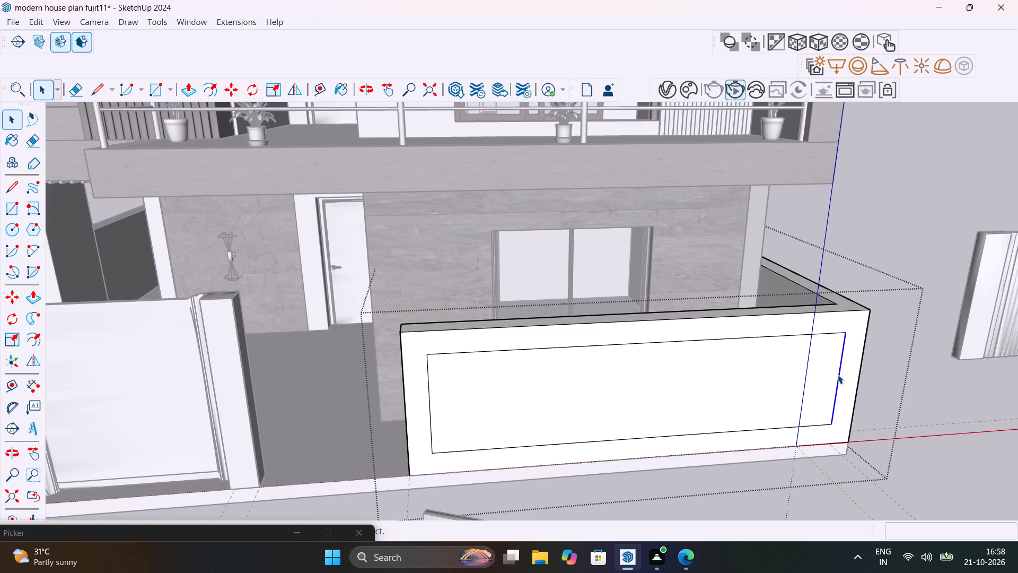
left_click(806, 424)
left_click(806, 425)
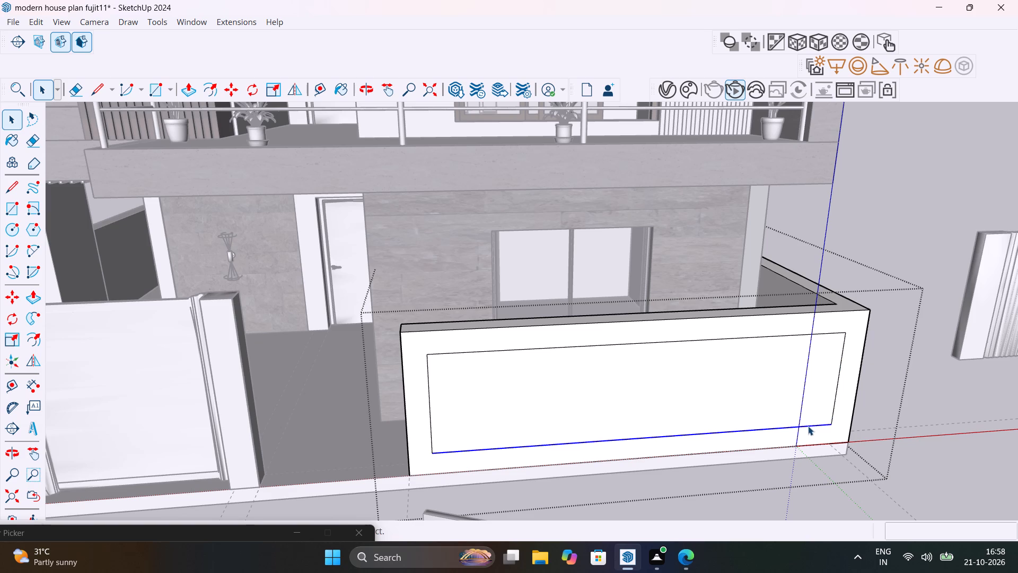
key("m")
left_click(828, 424)
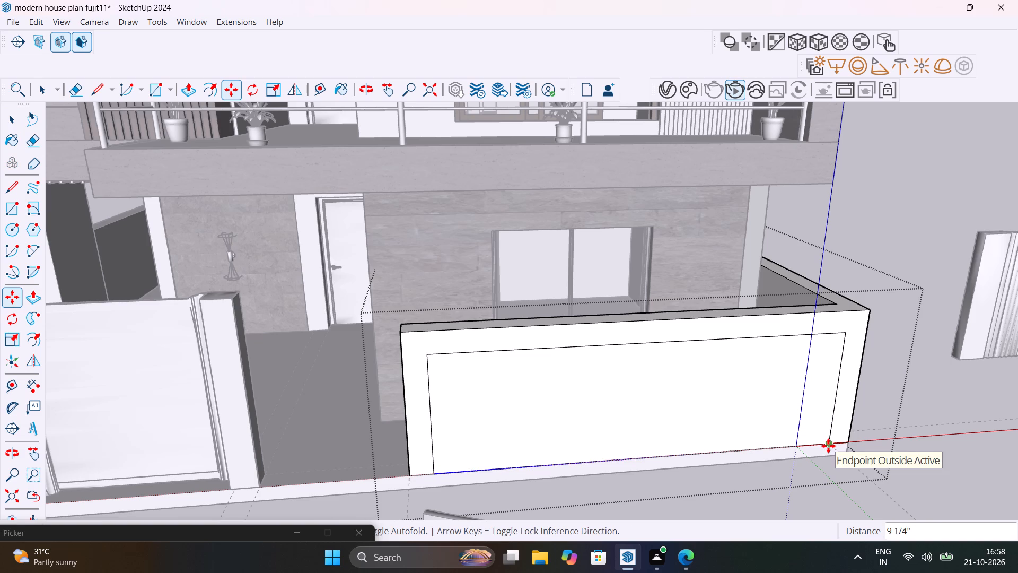
left_click(822, 443)
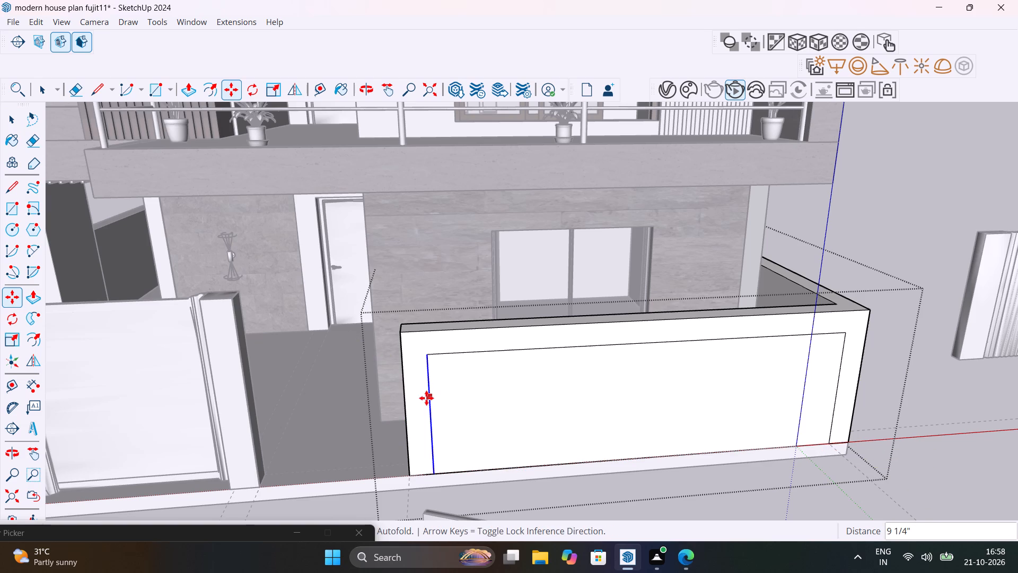
Push/Pull the inset panel on the front wall 8" inward as a recess, and exit the group.
middle_click_drag(426, 398, 476, 396)
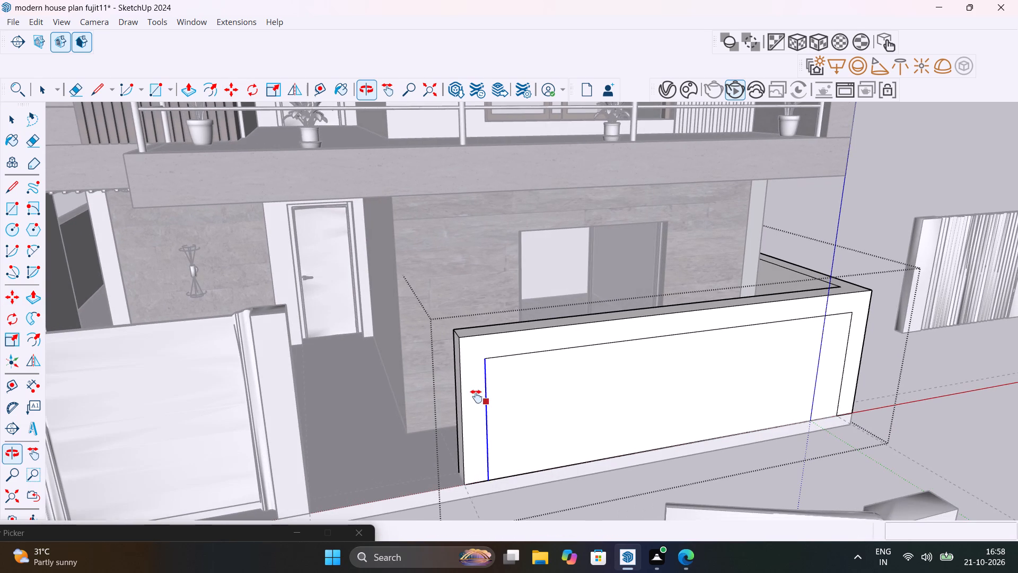
middle_click_drag(476, 396, 454, 417)
key("space")
left_click(516, 415)
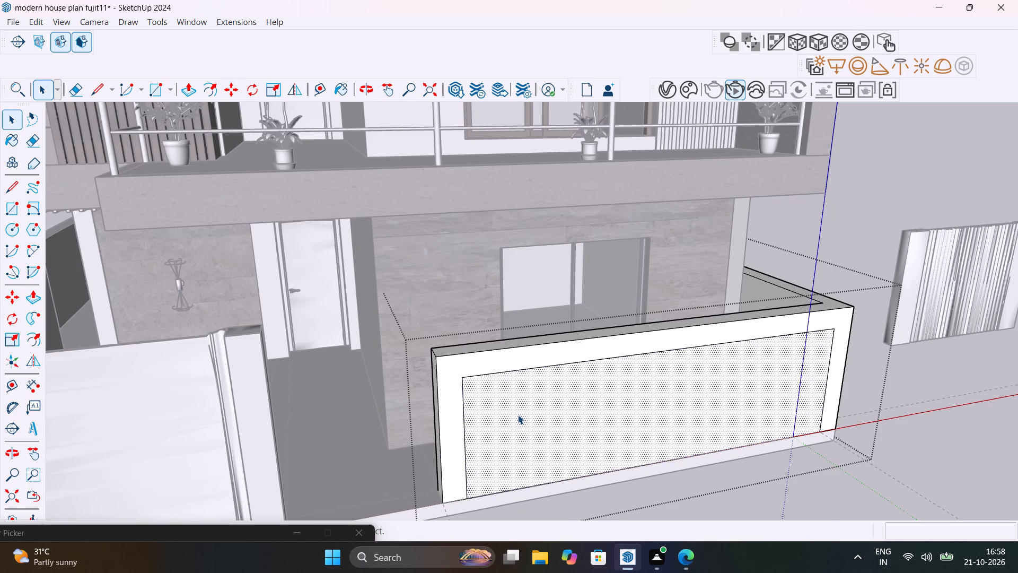
key("p")
left_click(518, 415)
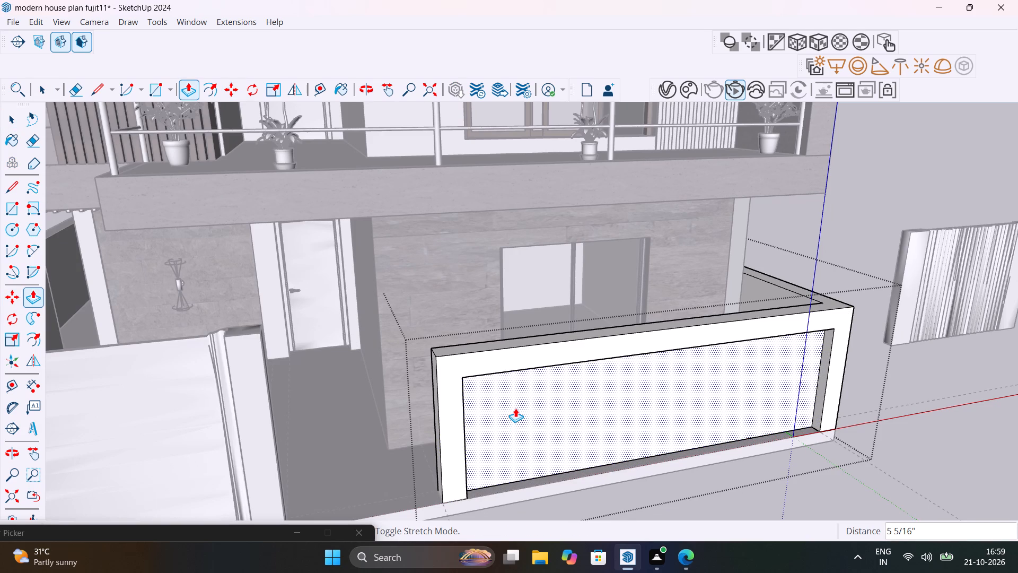
type("8\"")
key("Return")
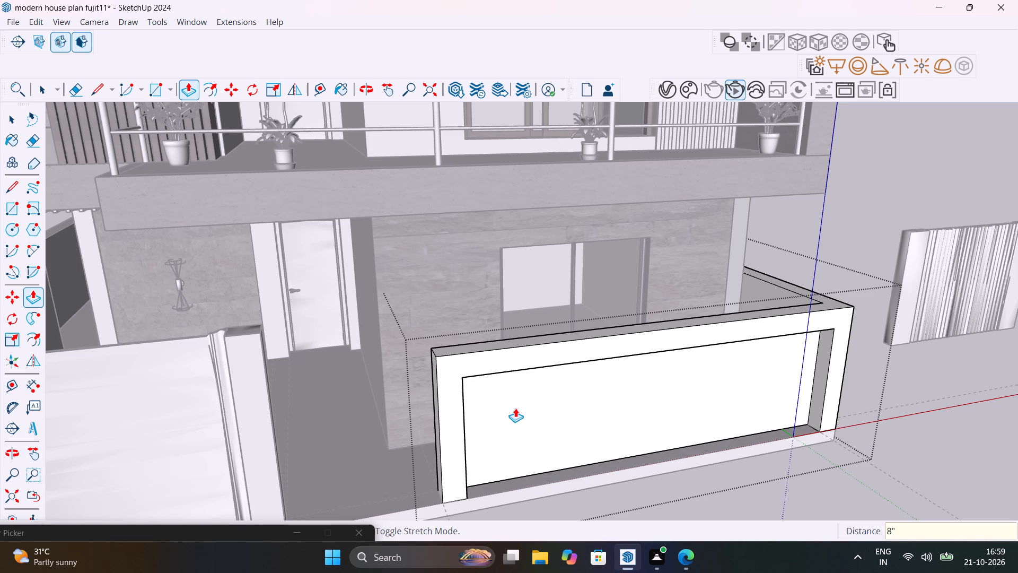
key("space")
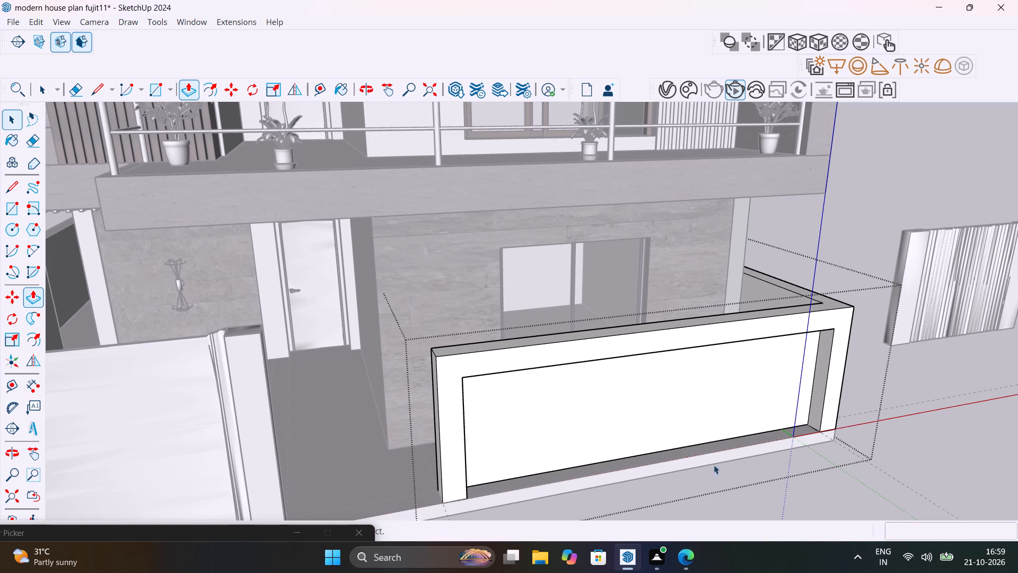
left_click(936, 459)
Move the small gate leaf with its pillar about 12' 3" to the lower inner corner at the front wall's gate-side end.
scroll(831, 448, "down", 4)
middle_click_drag(833, 458, 864, 439)
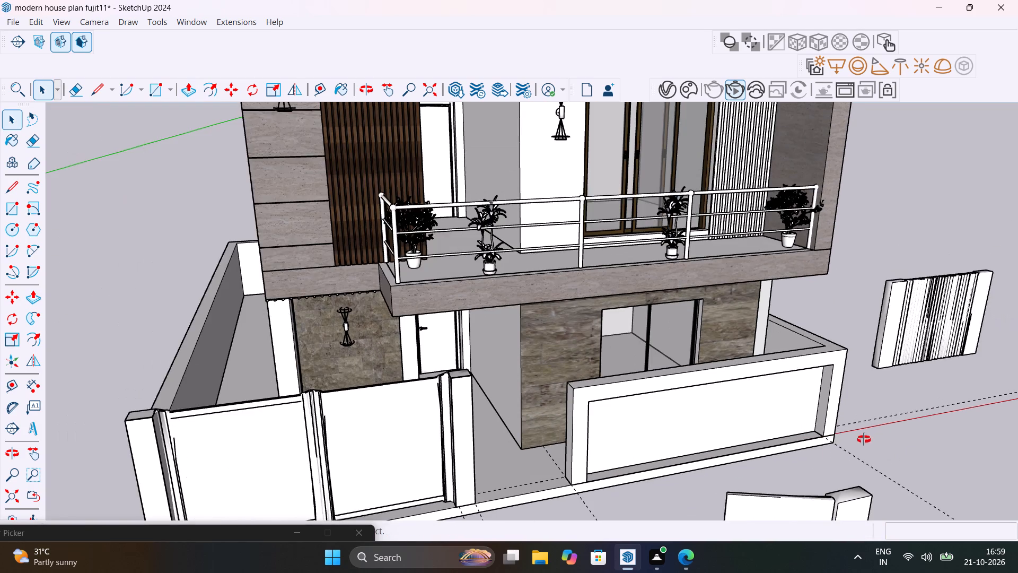
middle_click_drag(864, 439, 773, 441)
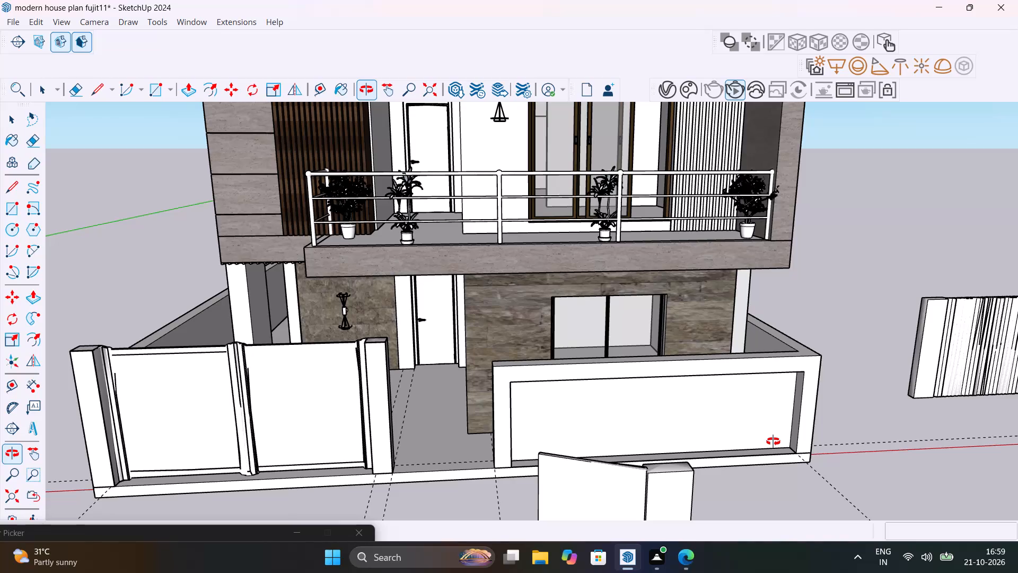
middle_click_drag(773, 441, 905, 437)
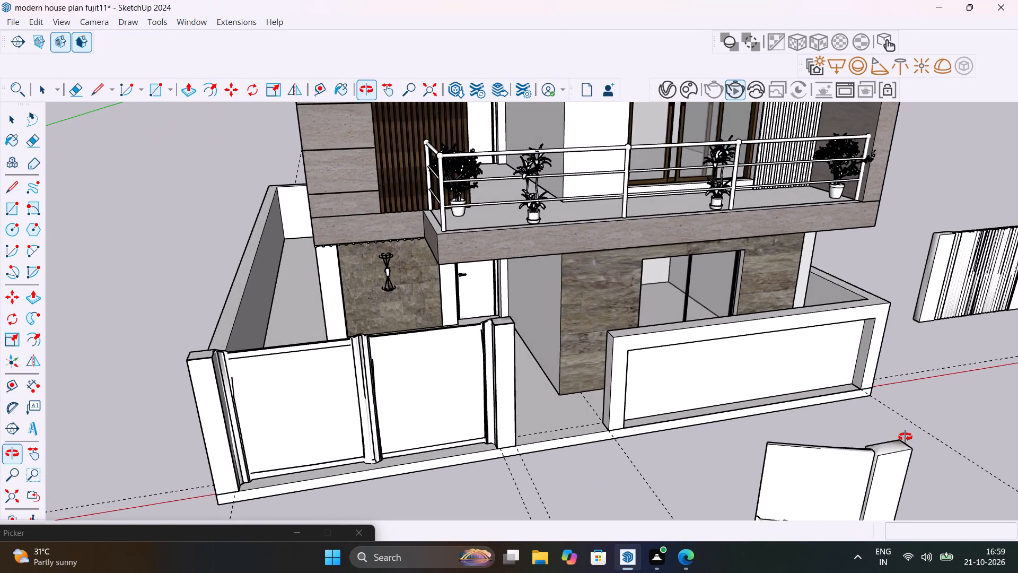
middle_click_drag(905, 437, 822, 352)
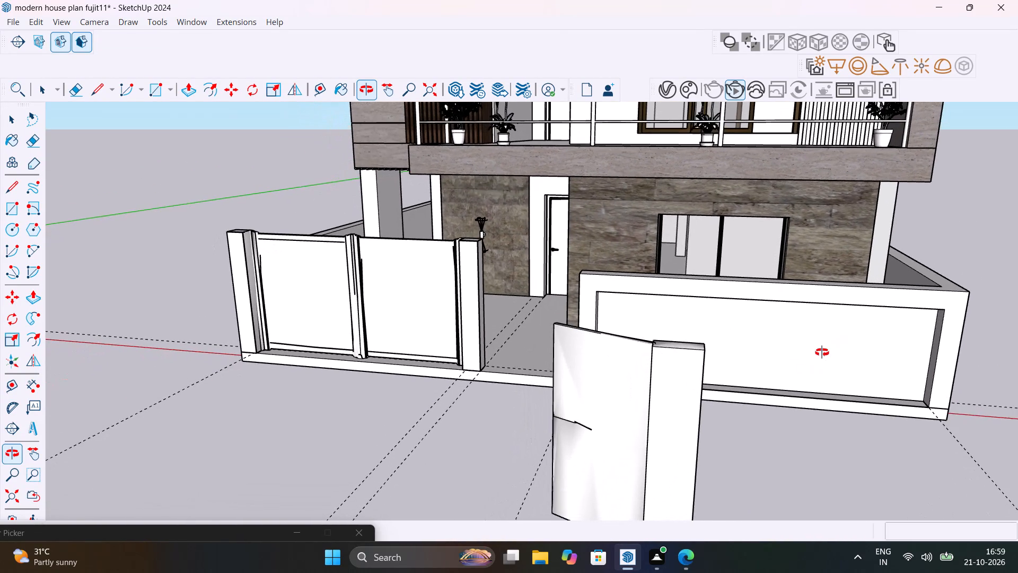
middle_click_drag(822, 352, 801, 316)
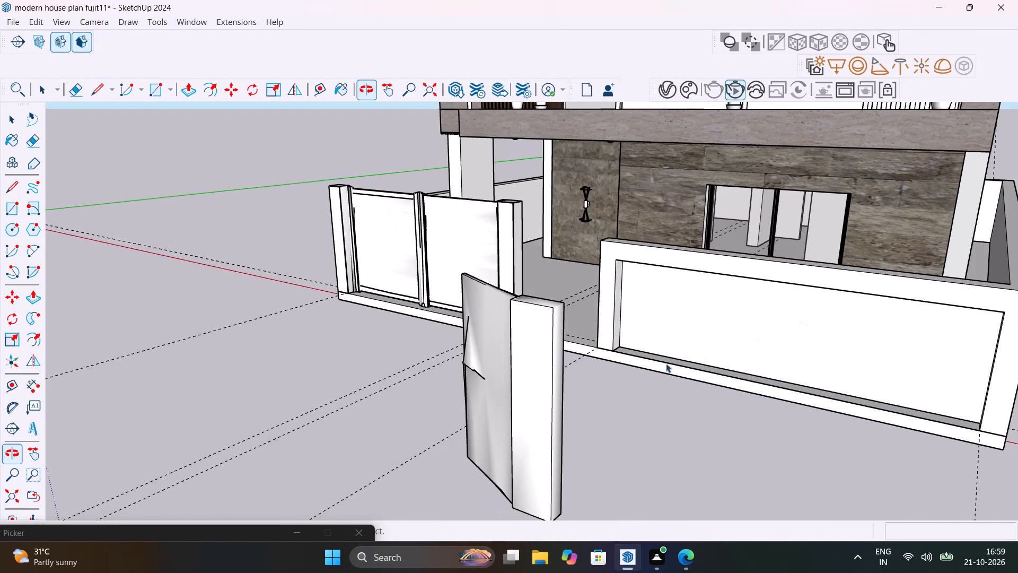
left_click(552, 468)
scroll(583, 496, "up", 5)
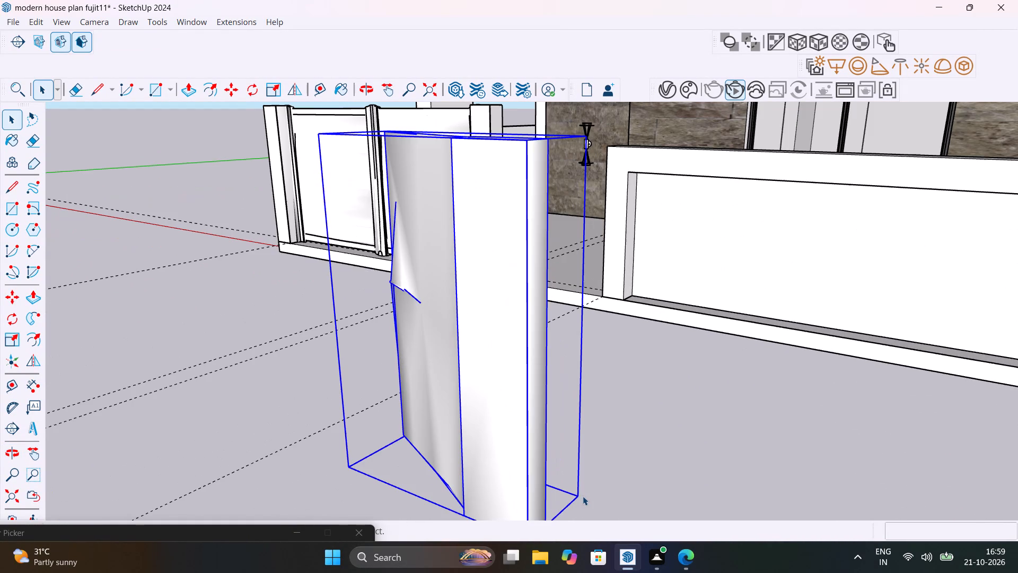
key("m")
left_click(580, 498)
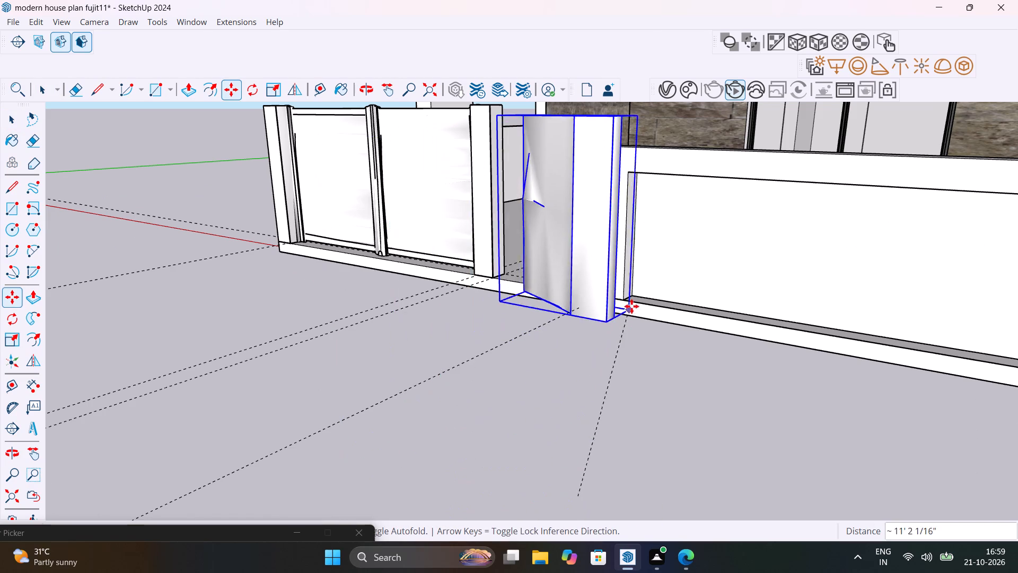
middle_click_drag(631, 305, 506, 424)
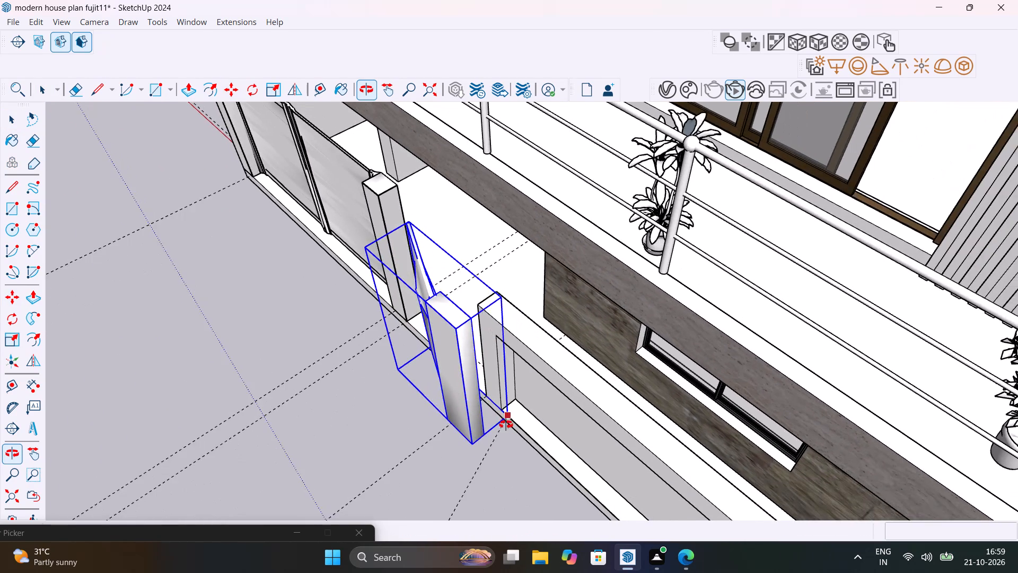
middle_click_drag(506, 424, 504, 415)
scroll(494, 306, "up", 10)
middle_click_drag(609, 314, 393, 328)
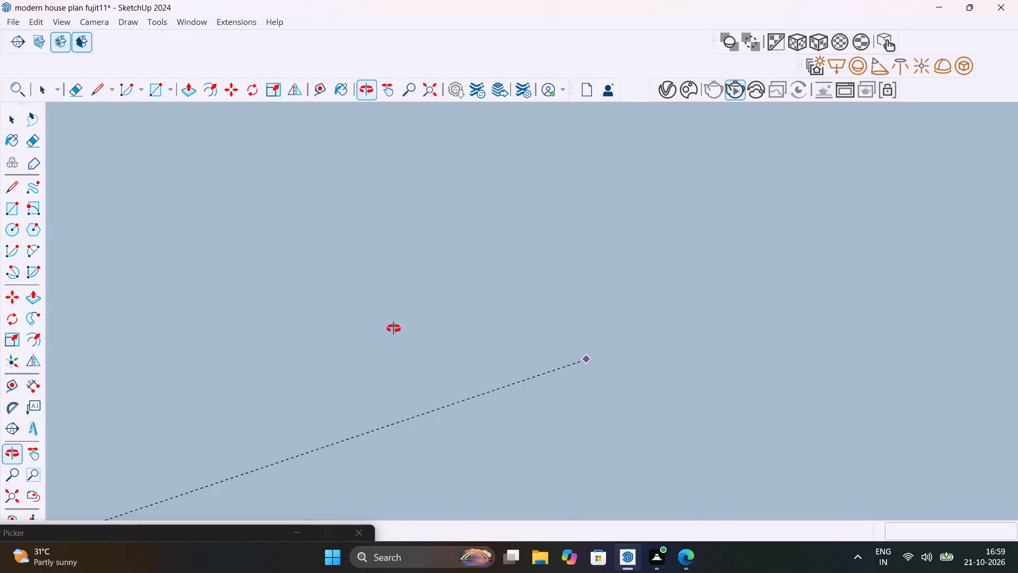
middle_click_drag(393, 328, 514, 320)
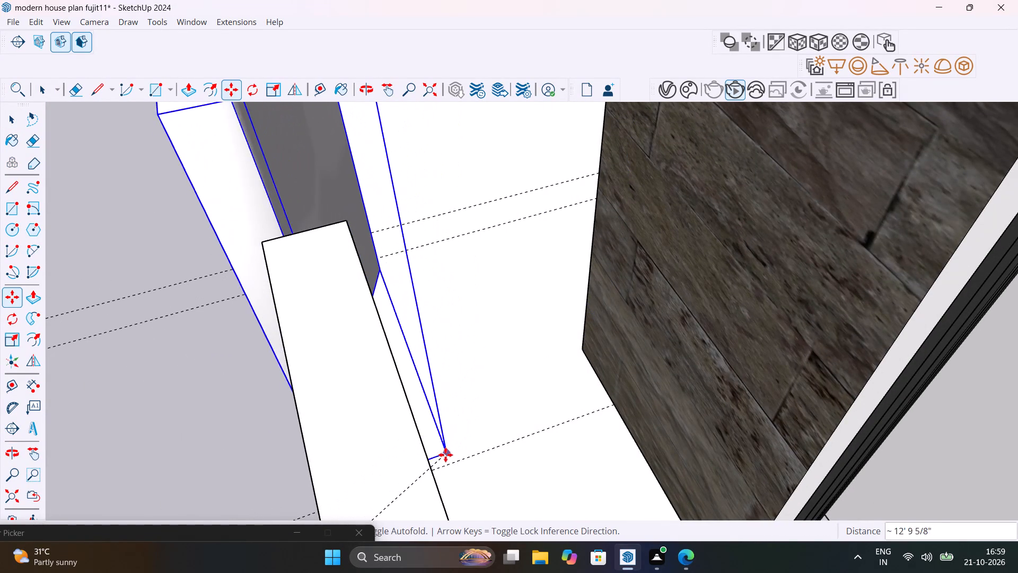
middle_click_drag(445, 455, 361, 385)
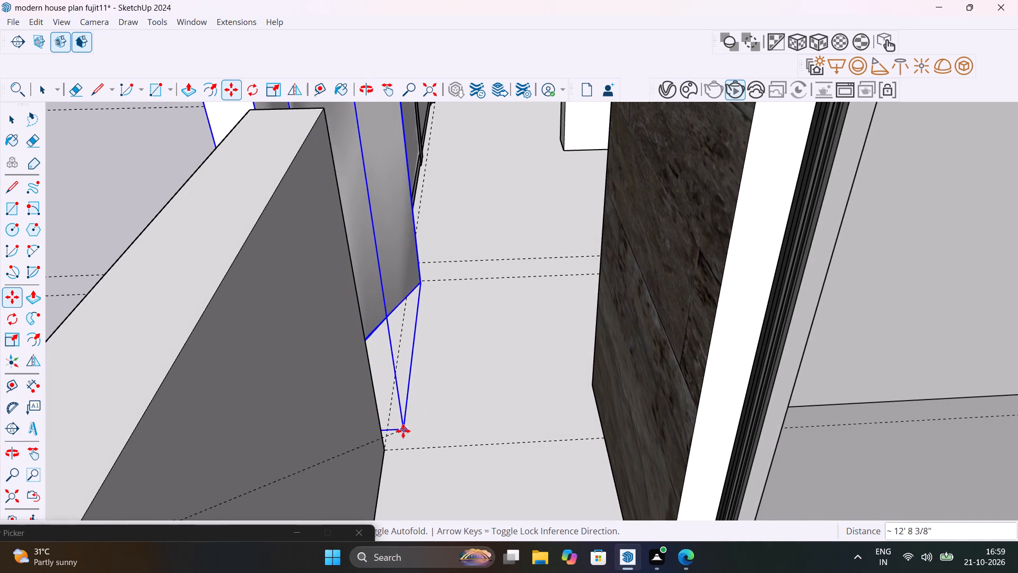
left_click(387, 453)
Shift the small gate inward by its pillar's lower front corner to the front wall's lower outer end corner.
scroll(424, 450, "down", 12)
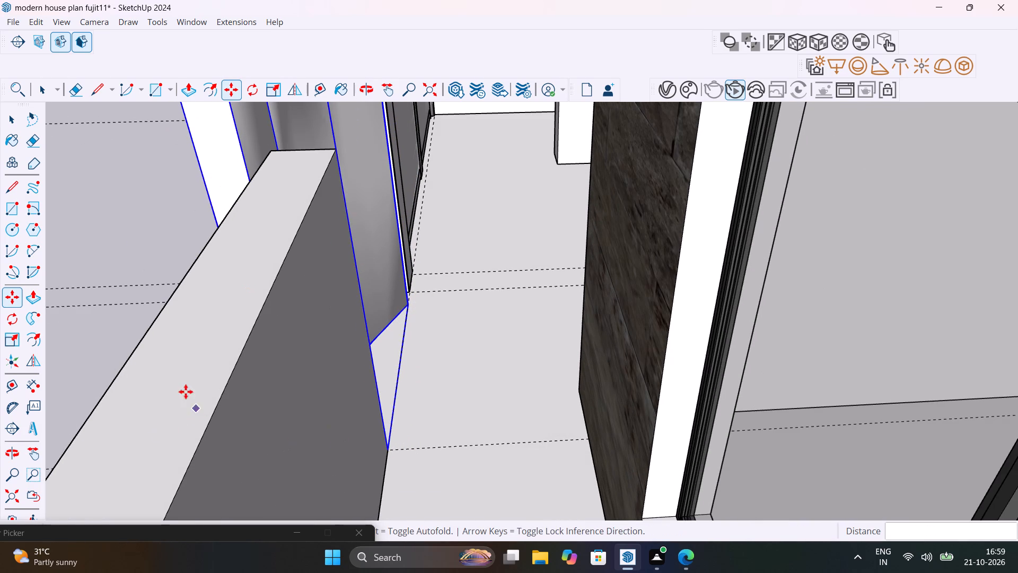
scroll(177, 375, "down", 7)
left_click(19, 493)
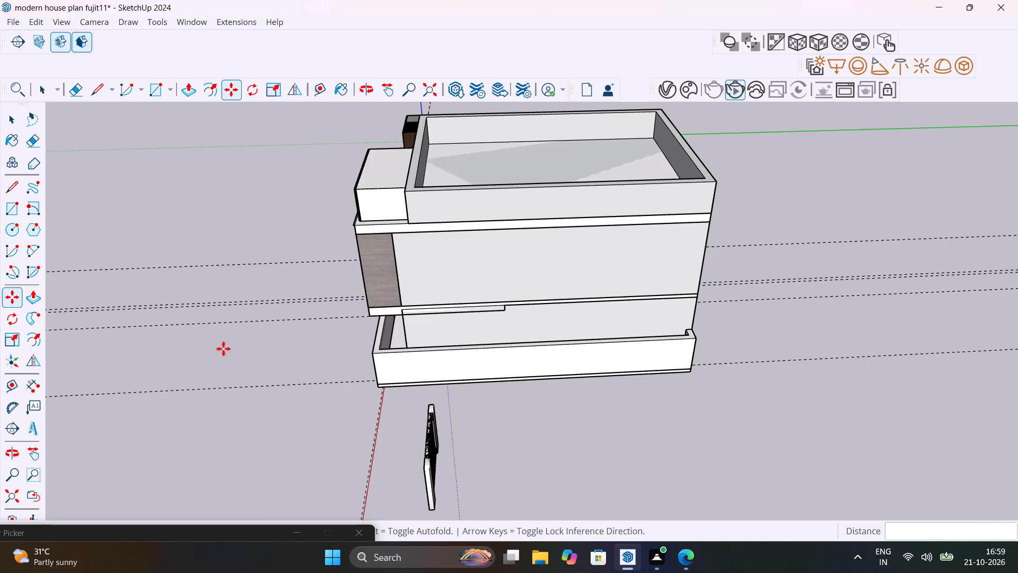
middle_click_drag(305, 351, 613, 366)
key("space")
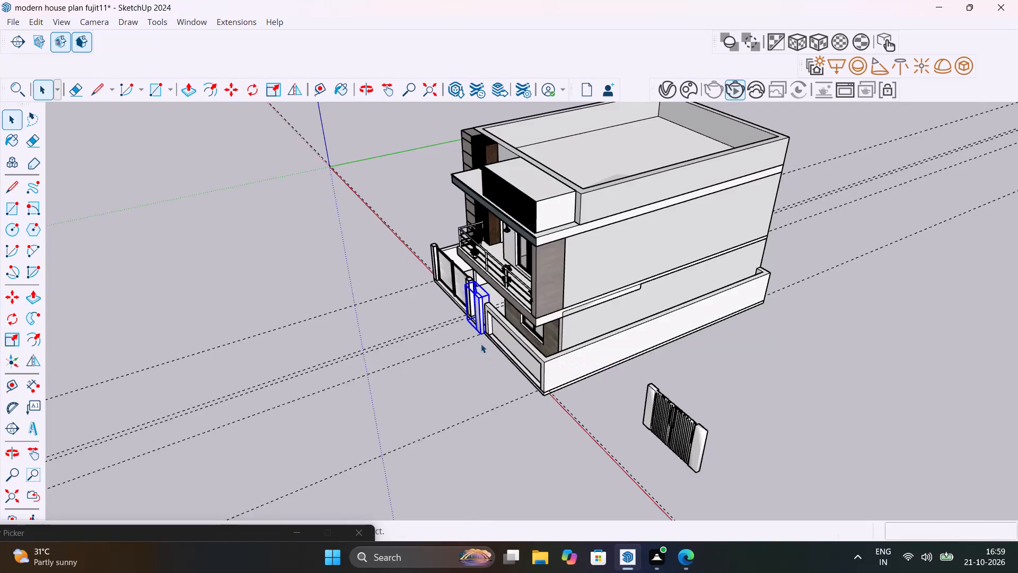
scroll(481, 343, "up", 14)
left_click(486, 373)
scroll(480, 303, "up", 5)
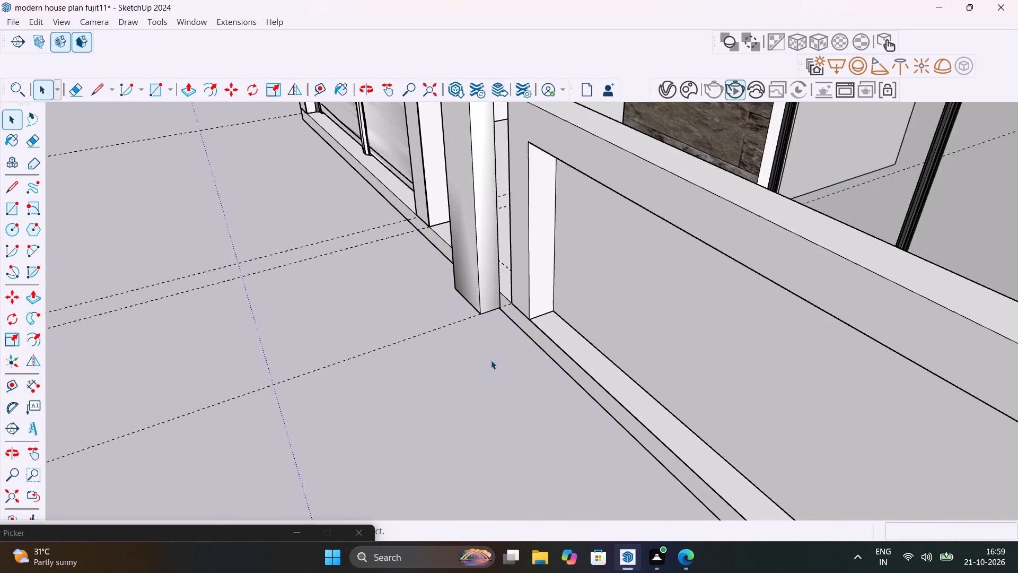
scroll(508, 362, "up", 1)
middle_click_drag(508, 362, 631, 548)
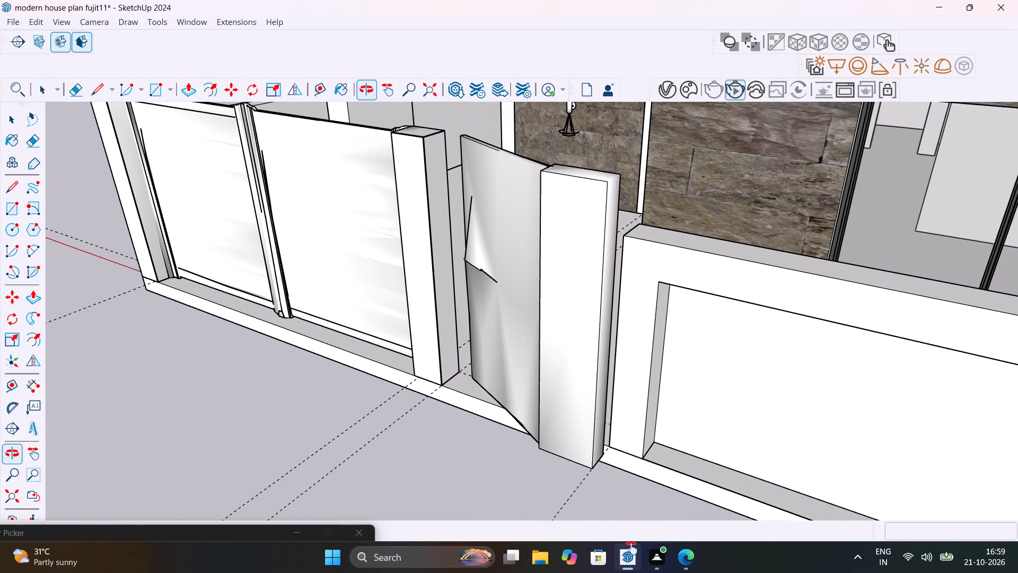
middle_click_drag(631, 548, 627, 546)
left_click(579, 459)
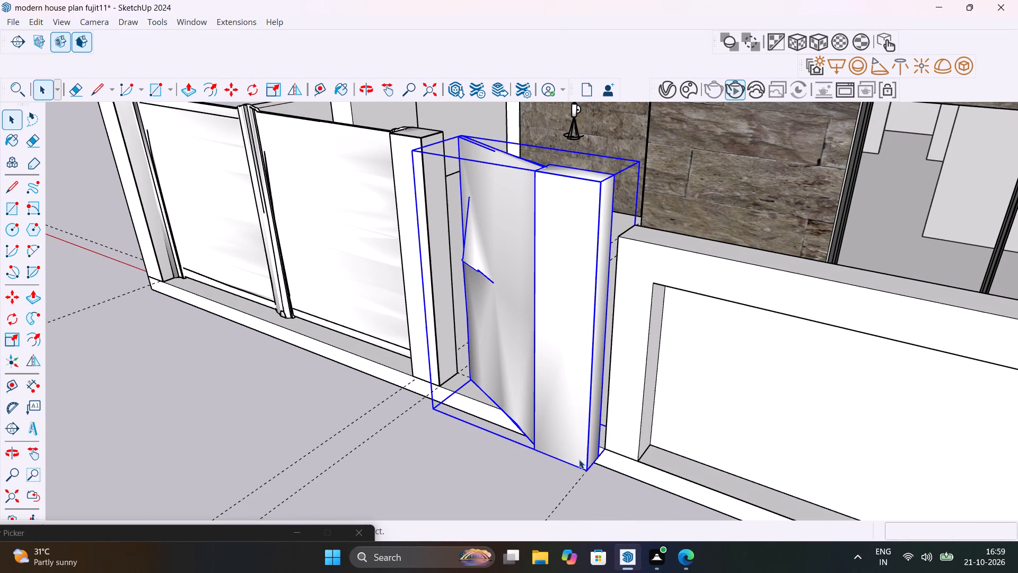
key("m")
left_click(584, 474)
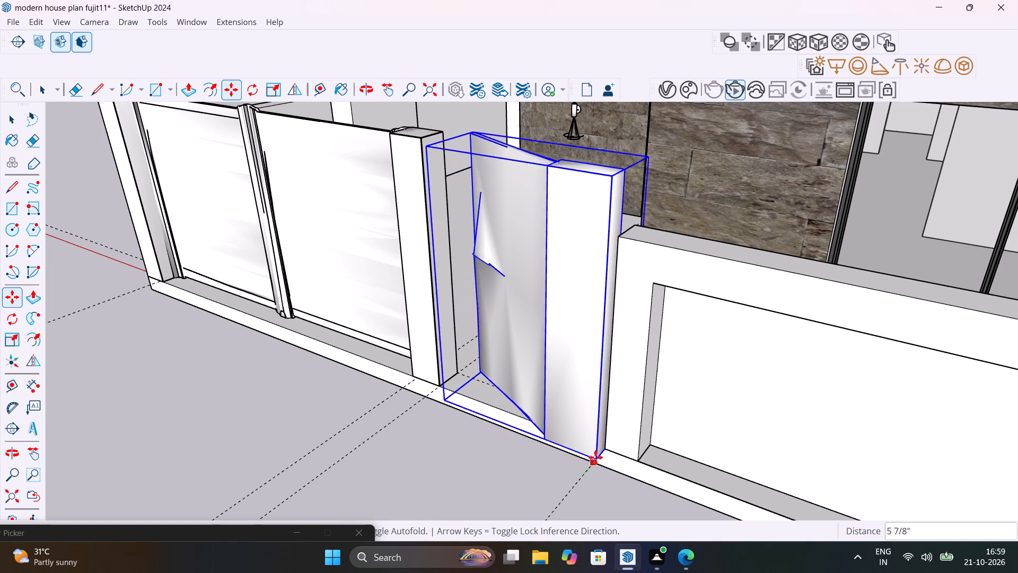
left_click(602, 450)
scroll(589, 475, "down", 7)
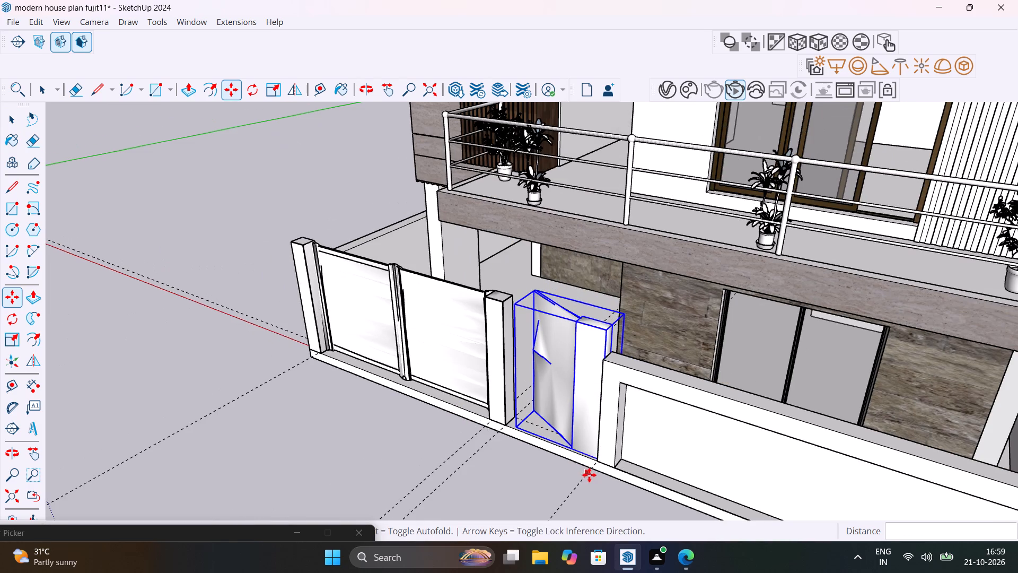
key("space")
Examine the placed small gate, main gate and recessed front wall from several angles.
middle_click_drag(531, 484, 605, 524)
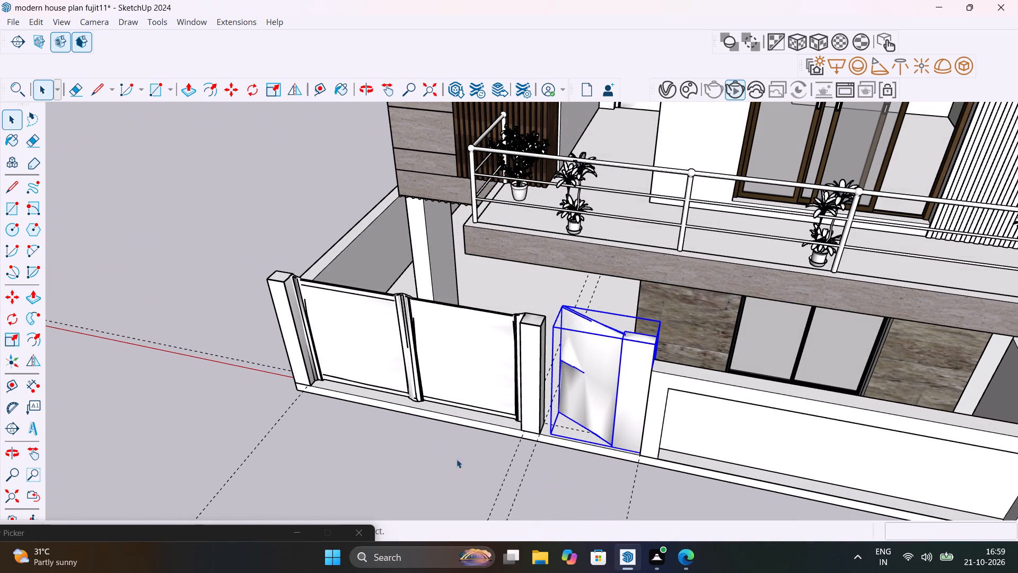
left_click(398, 445)
scroll(543, 490, "up", 8)
middle_click_drag(580, 484, 494, 481)
scroll(511, 440, "up", 1)
scroll(520, 470, "down", 8)
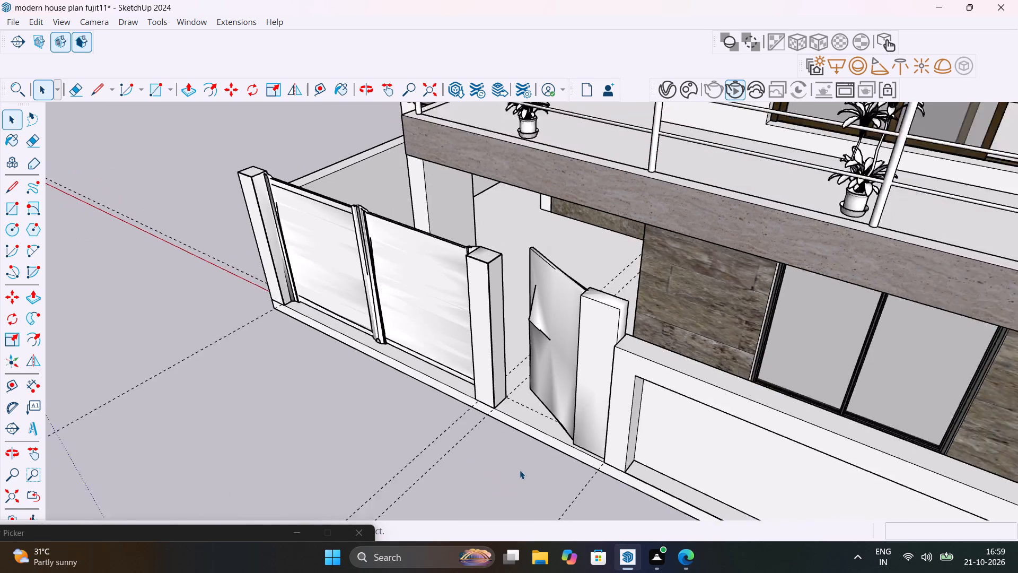
scroll(520, 470, "down", 2)
middle_click_drag(579, 480, 696, 399)
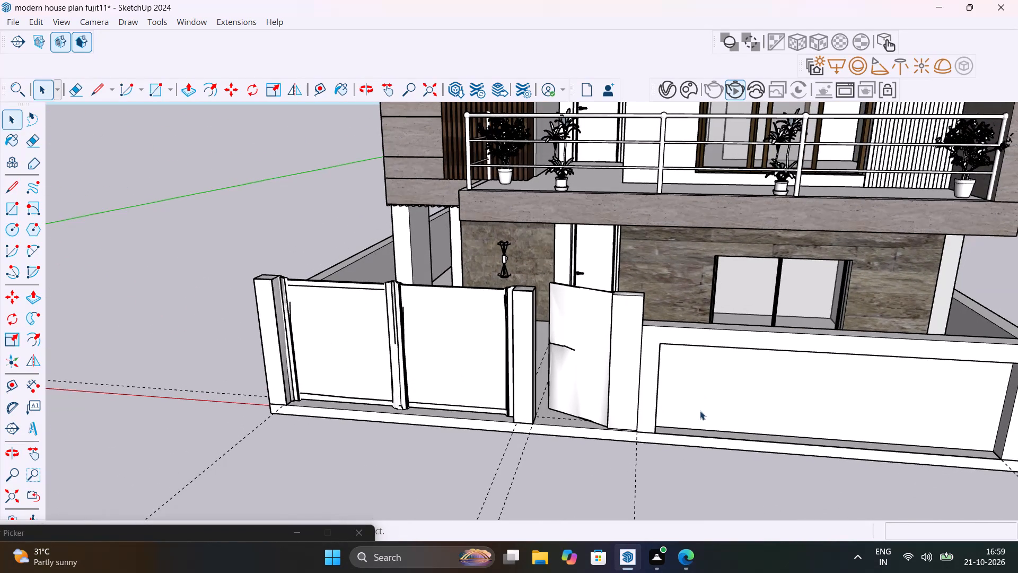
middle_click_drag(652, 431, 658, 438, "shift")
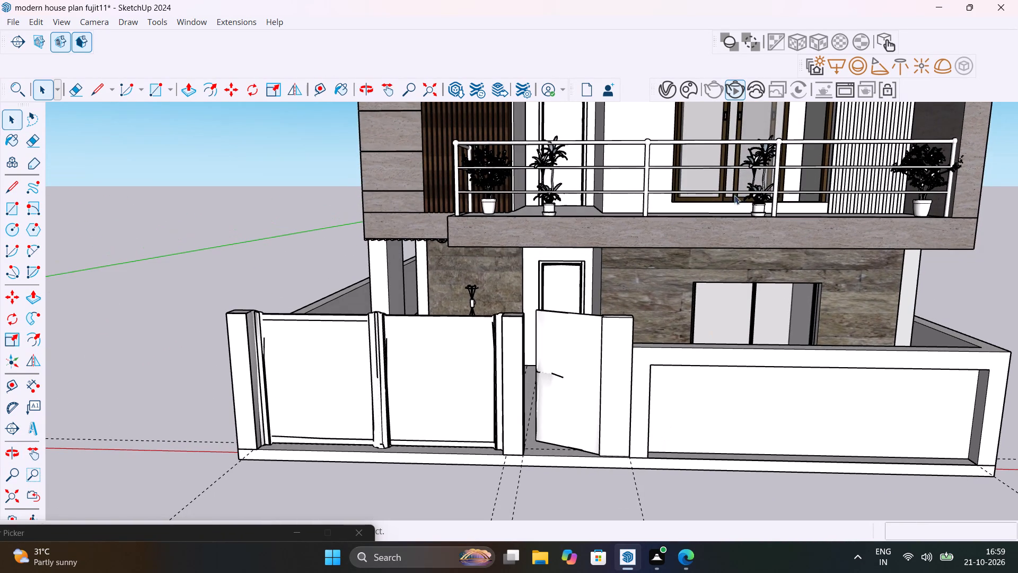
Run an interactive V-Ray render of the front gates and boundary wall to check their materials, and close it.
left_click(731, 95)
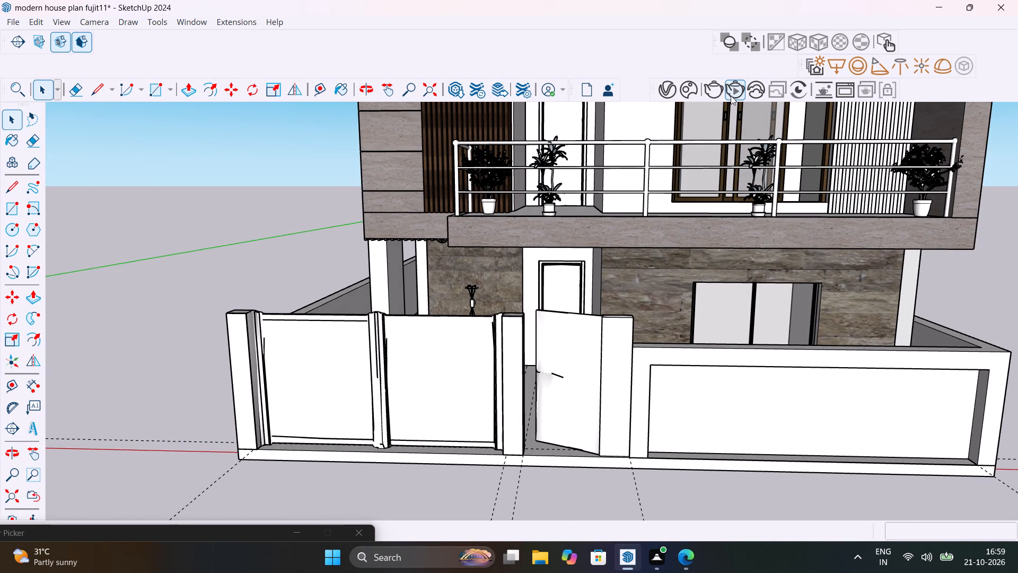
left_click(731, 95)
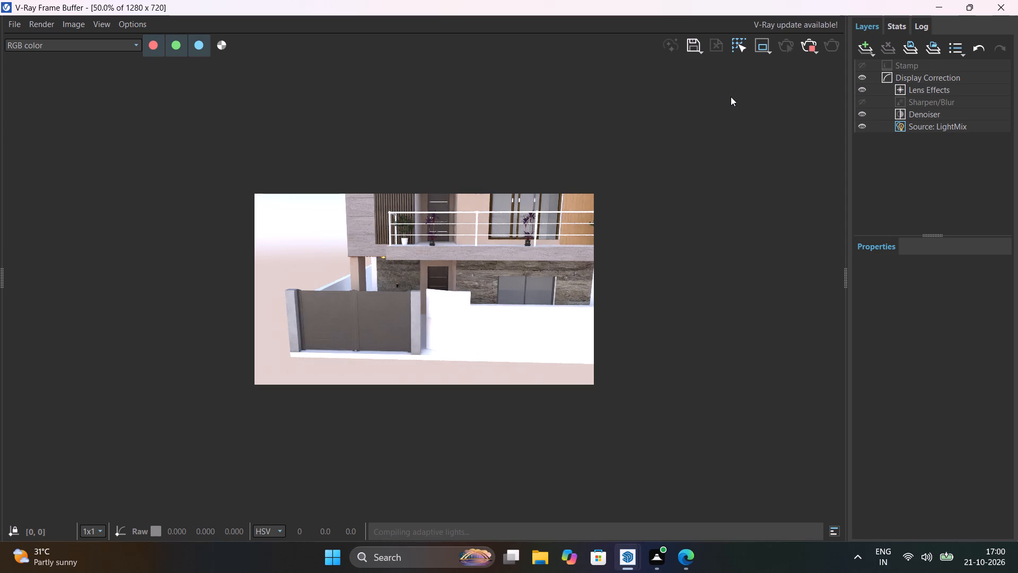
left_click(810, 44)
left_click(998, 4)
left_click(1011, 10)
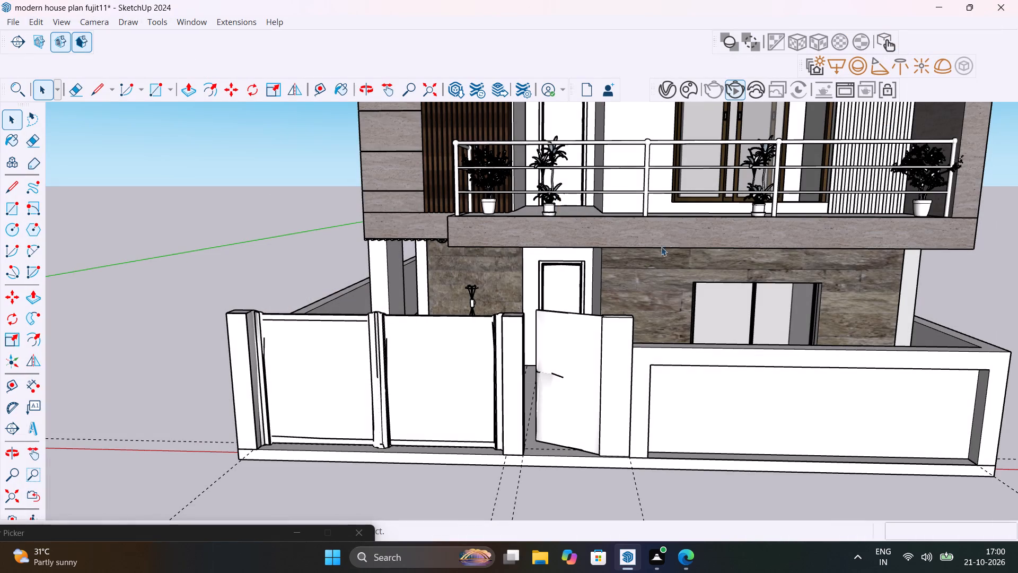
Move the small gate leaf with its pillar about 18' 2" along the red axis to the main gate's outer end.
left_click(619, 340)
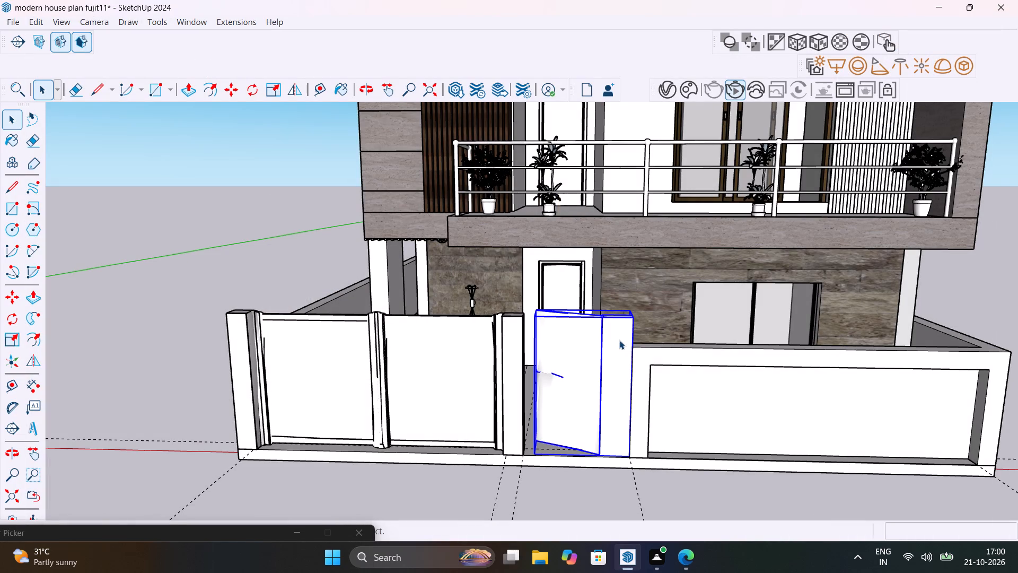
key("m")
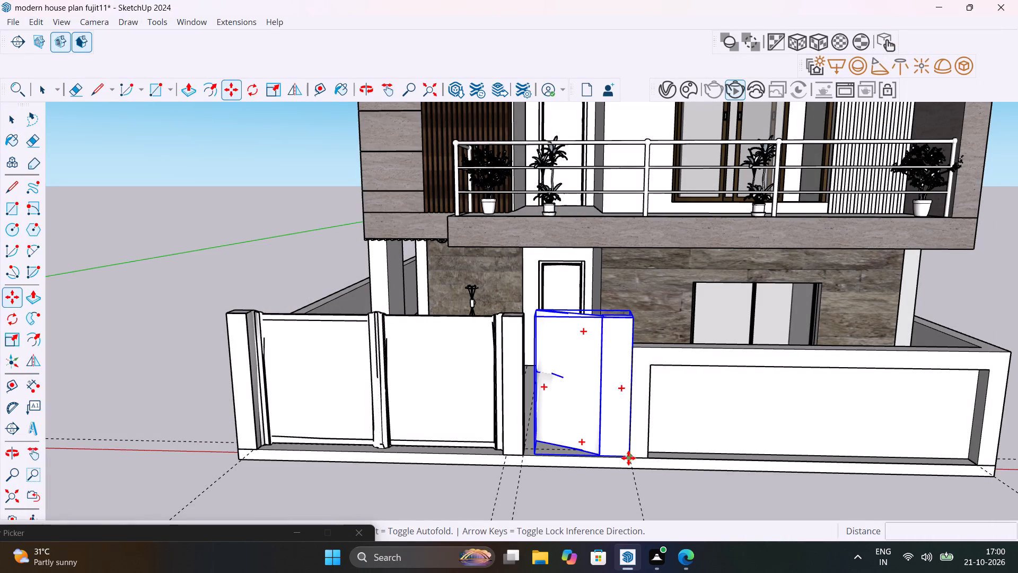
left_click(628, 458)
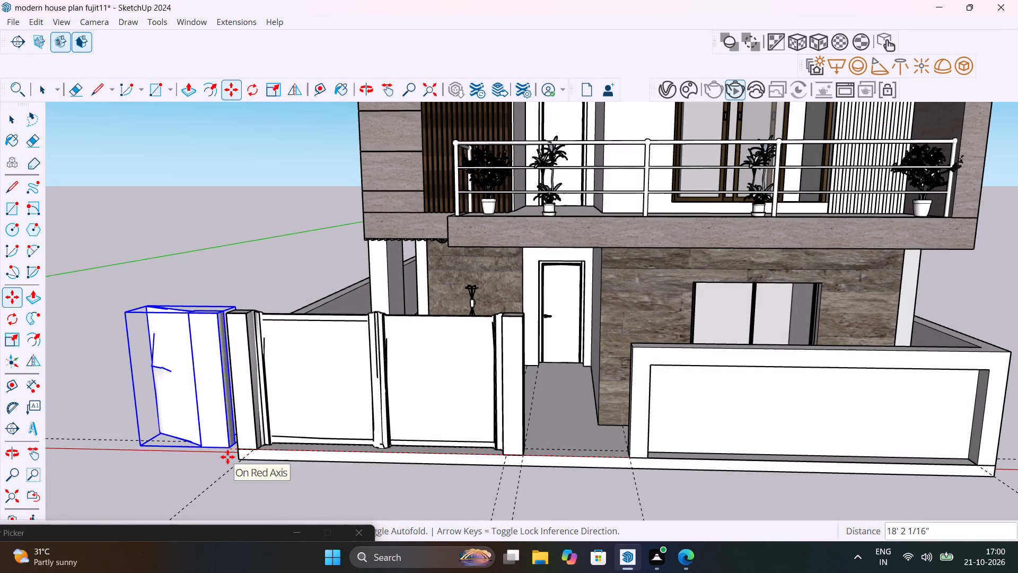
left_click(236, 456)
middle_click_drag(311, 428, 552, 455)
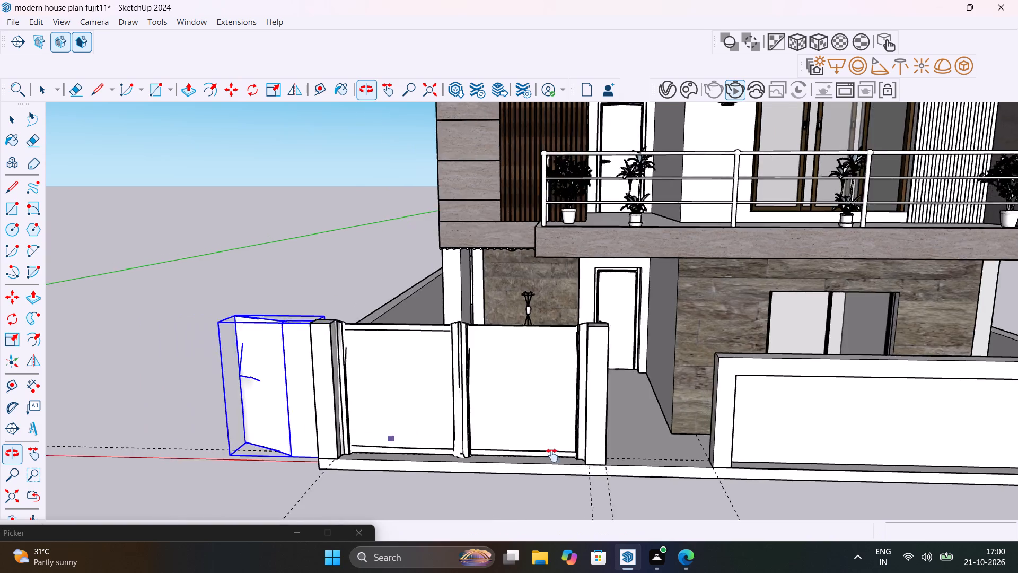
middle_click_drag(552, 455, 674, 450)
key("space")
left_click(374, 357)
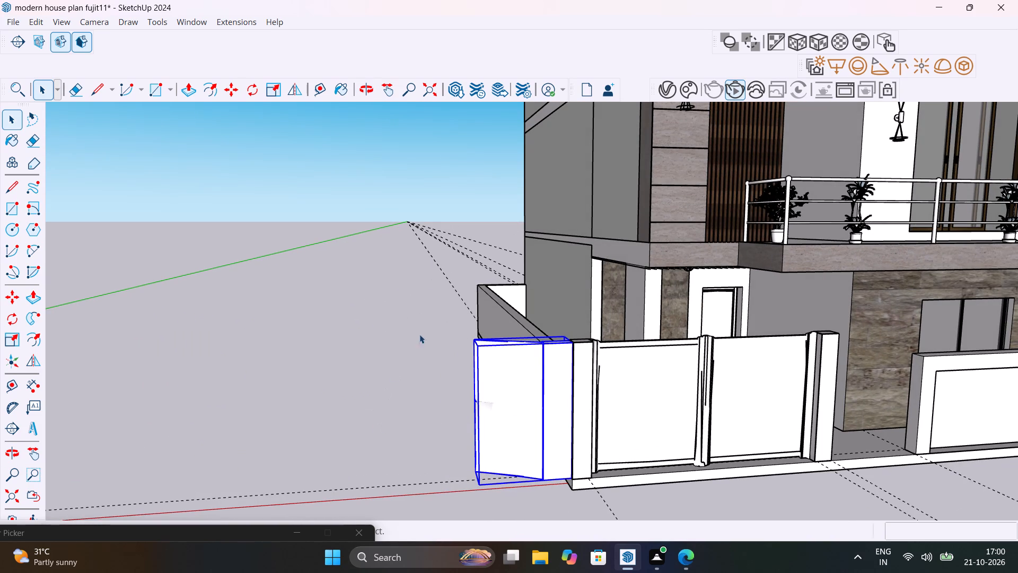
Run an interactive V-Ray render of the small gate beside the main gate, and close it.
left_click(715, 94)
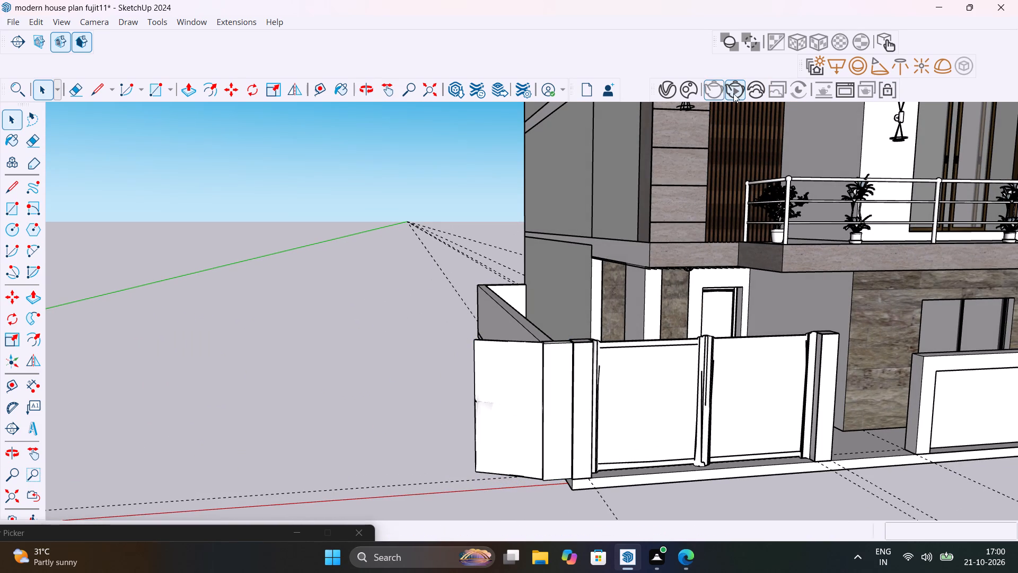
left_click(740, 91)
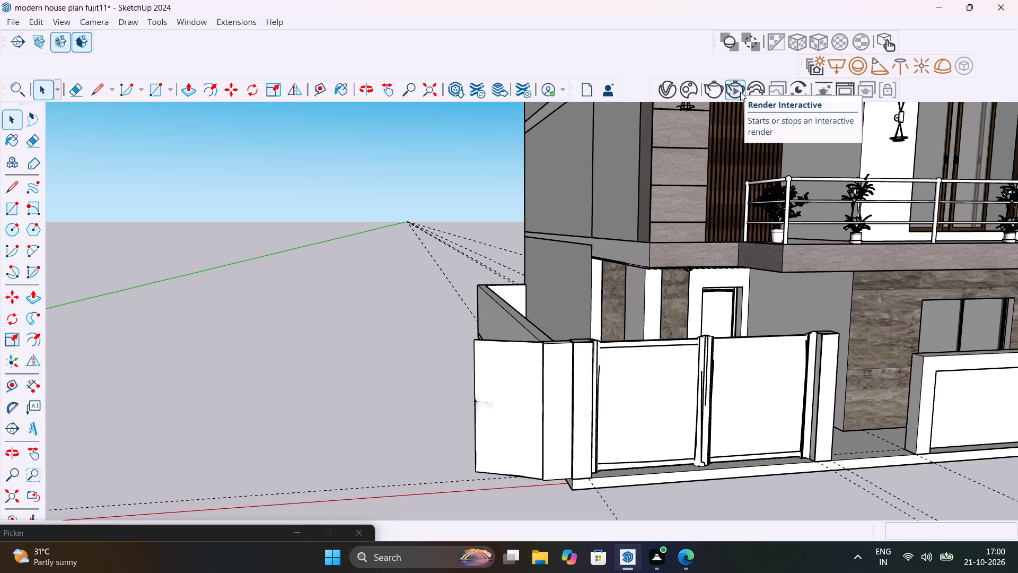
left_click(740, 92)
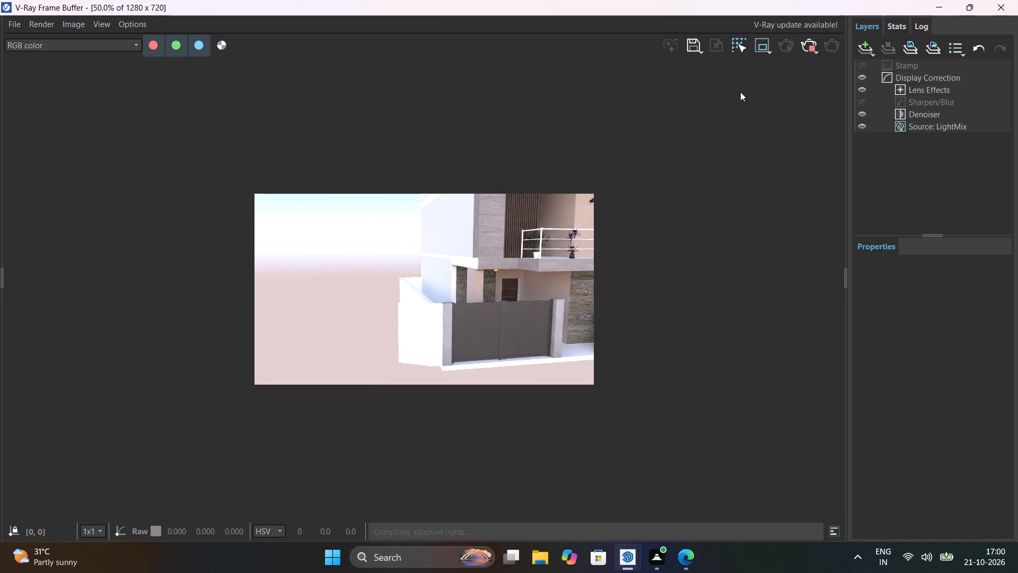
left_click(1006, 9)
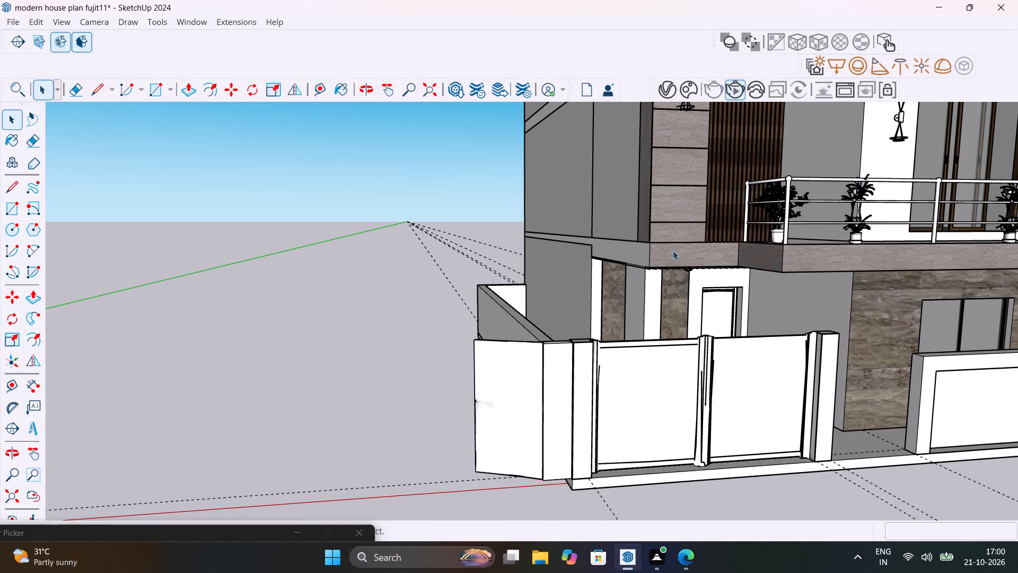
Delete the small gate leaf with its pillar at the outer end of the main gate.
left_click(533, 367)
key("Delete")
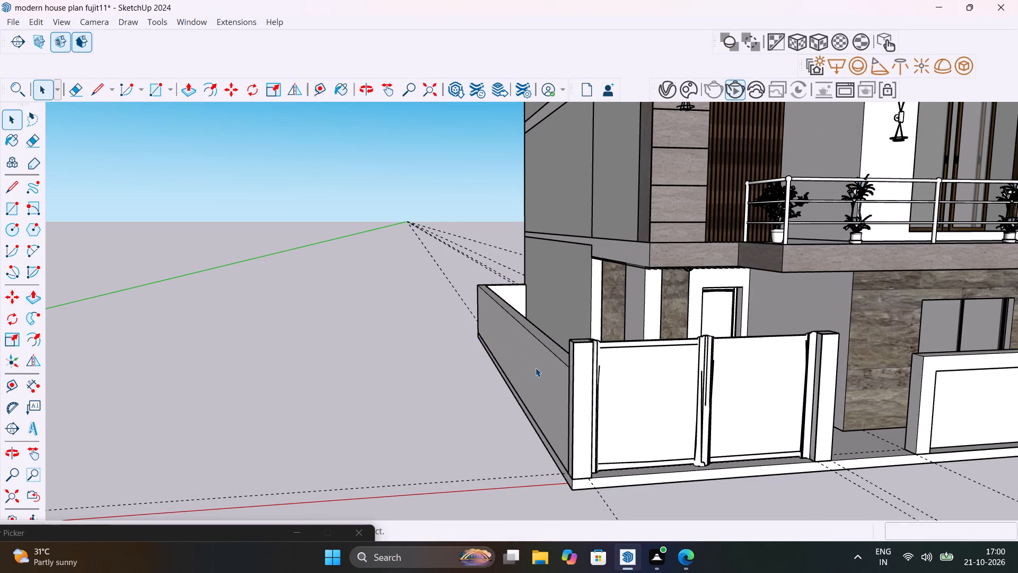
Import Gate 243 015 from the Chaos Cosmos library and place it on the ground in front of the front boundary.
scroll(536, 368, "down", 13)
scroll(795, 367, "up", 12)
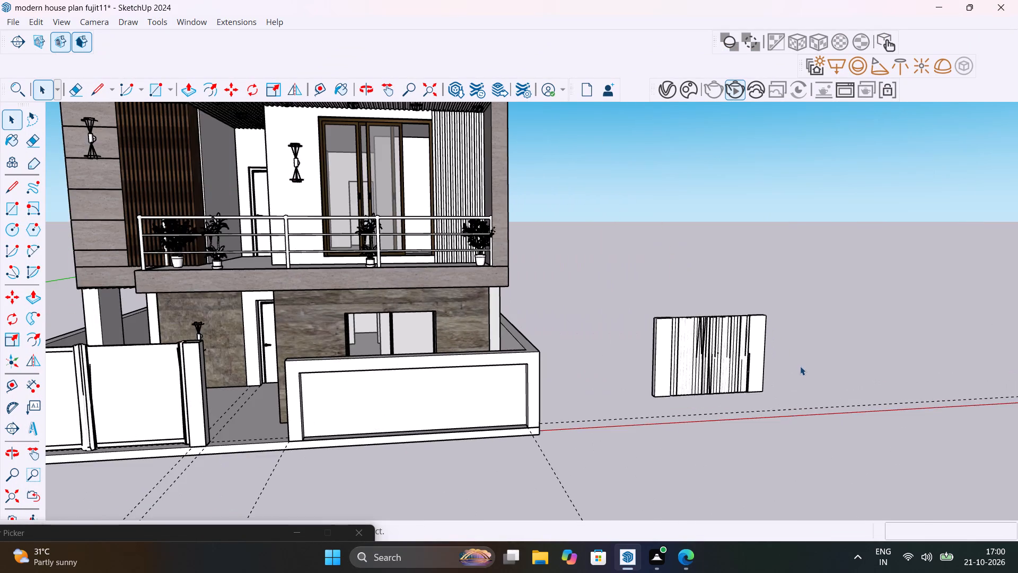
middle_click_drag(766, 395, 594, 374)
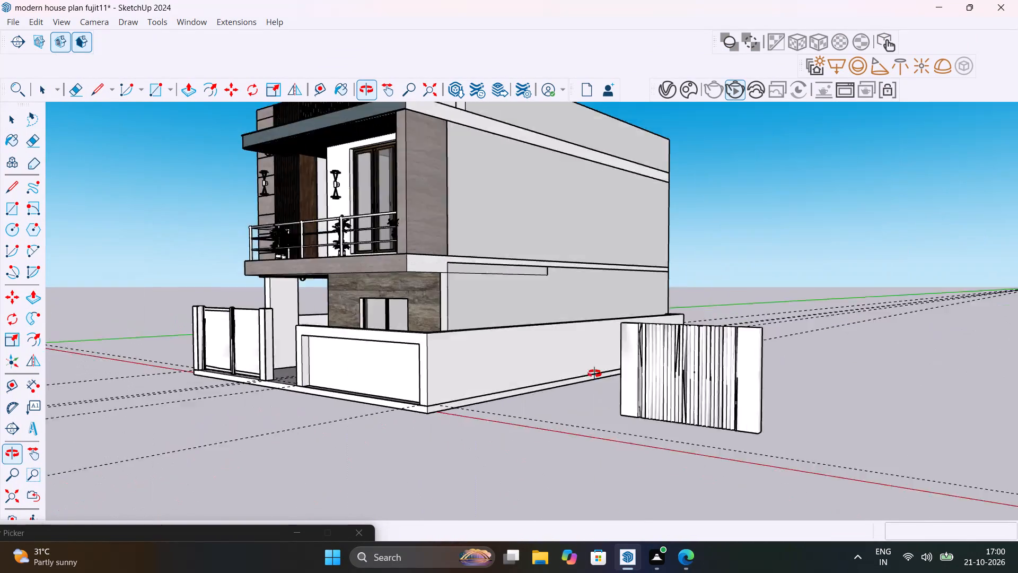
middle_click_drag(594, 374, 696, 404)
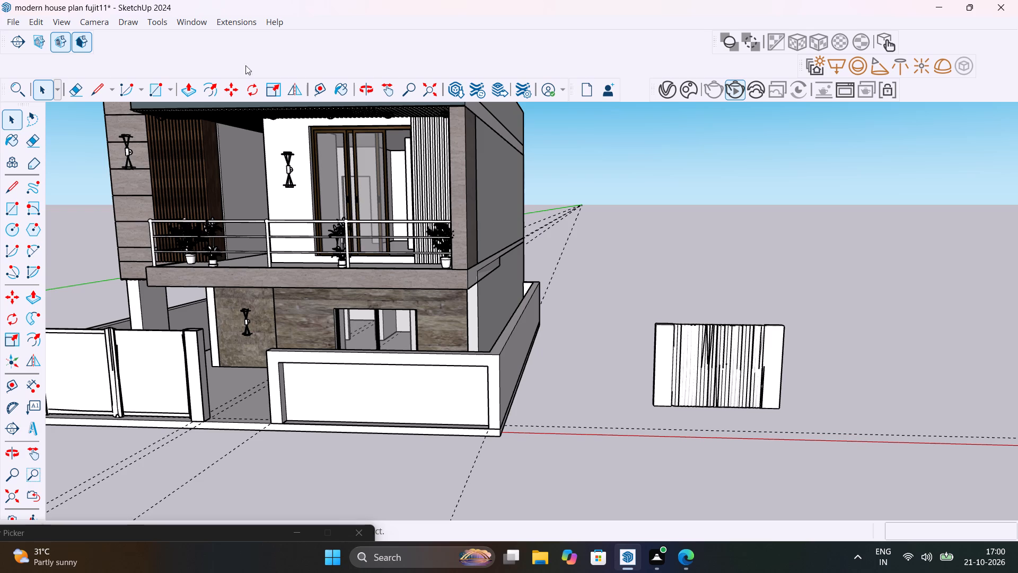
left_click(692, 88)
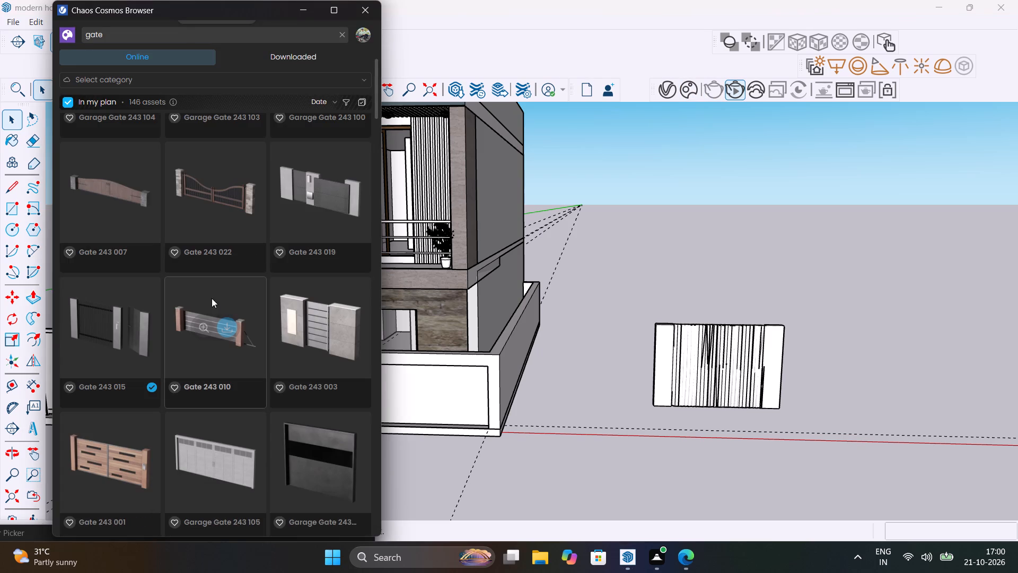
left_click(127, 326)
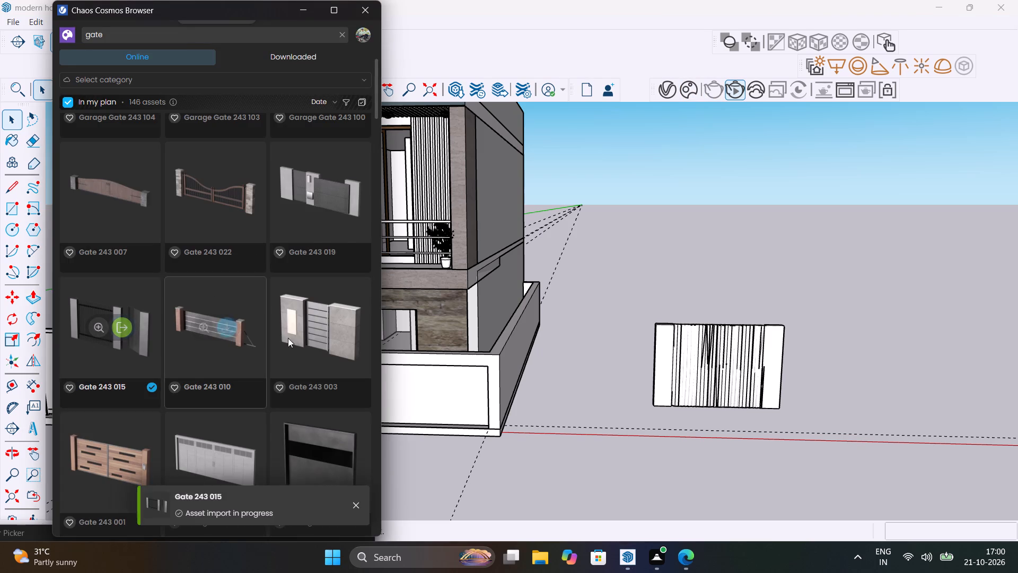
left_click(251, 476)
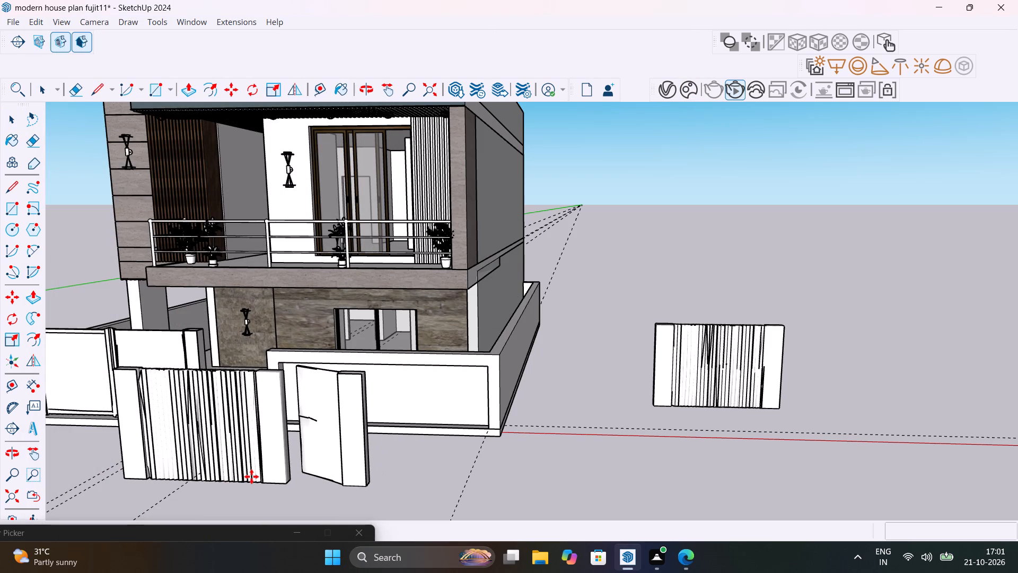
key("space")
left_click(364, 8)
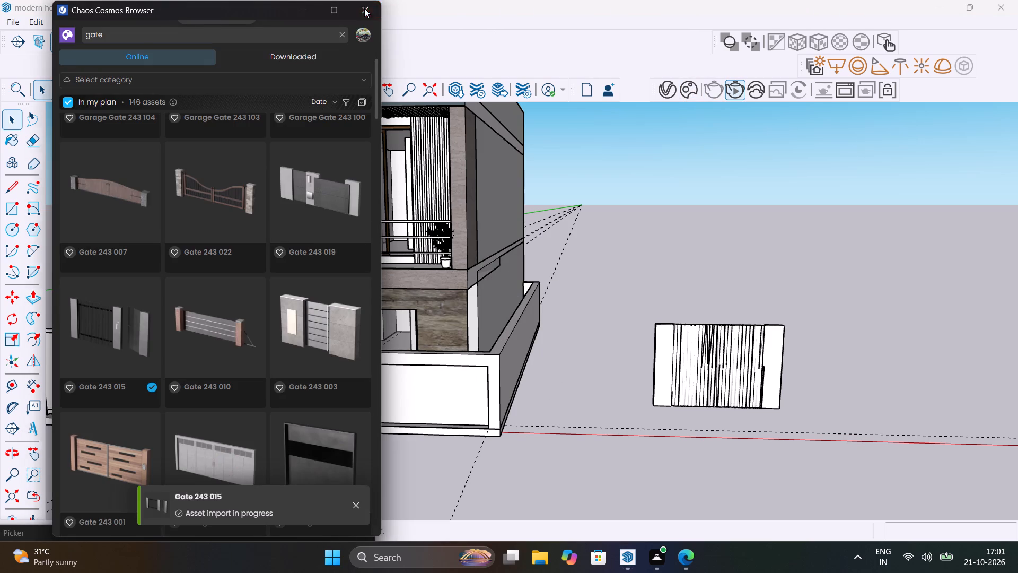
Run interactive V-Ray renders of the newly placed slatted gate and small leaf against the house front, and close them.
left_click(732, 88)
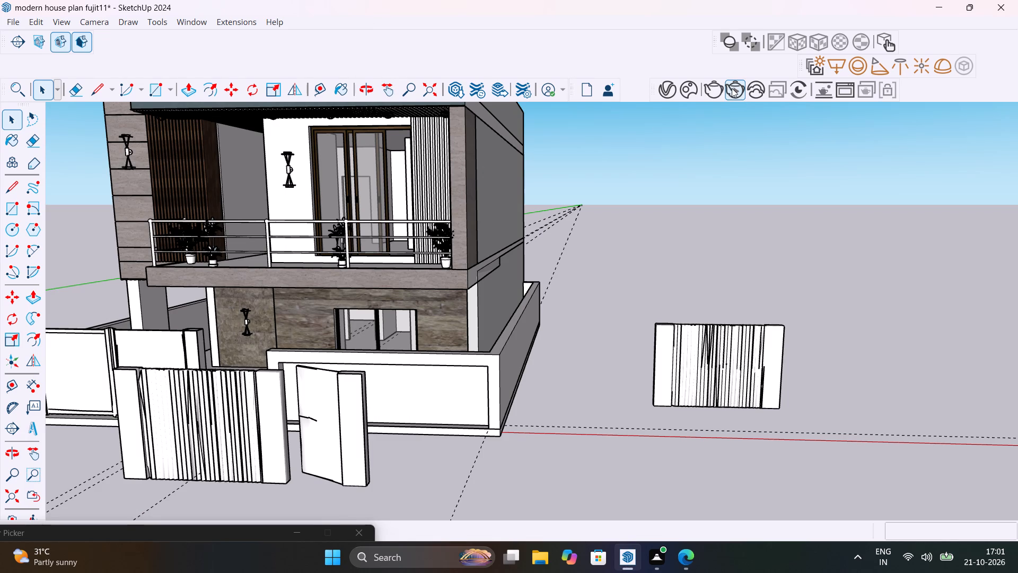
left_click(732, 88)
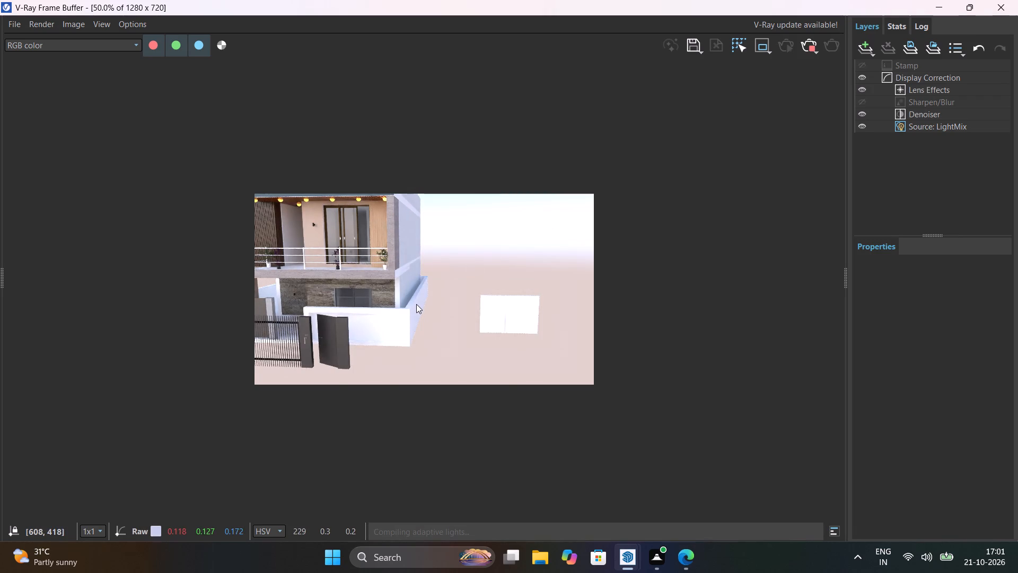
scroll(416, 304, "down", 1)
middle_click_drag(407, 331, 441, 332, "shift")
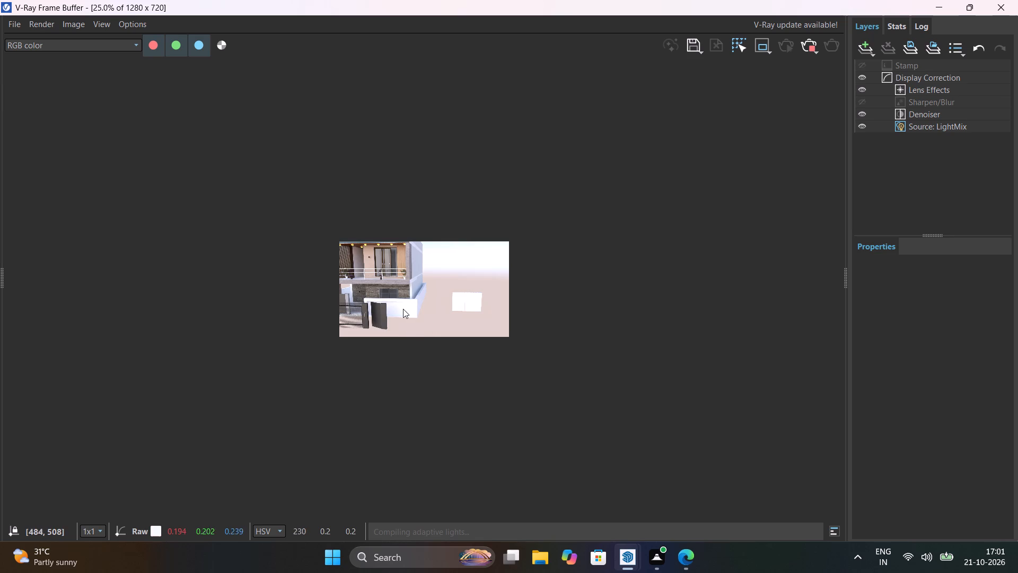
scroll(403, 309, "up", 2)
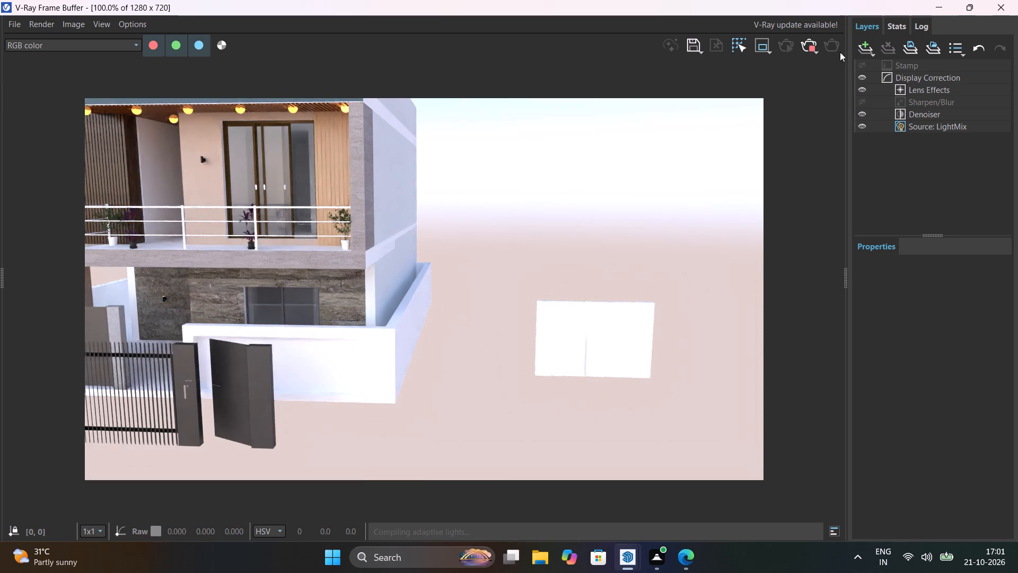
left_click(993, 9)
middle_click_drag(371, 366, 416, 366, "shift")
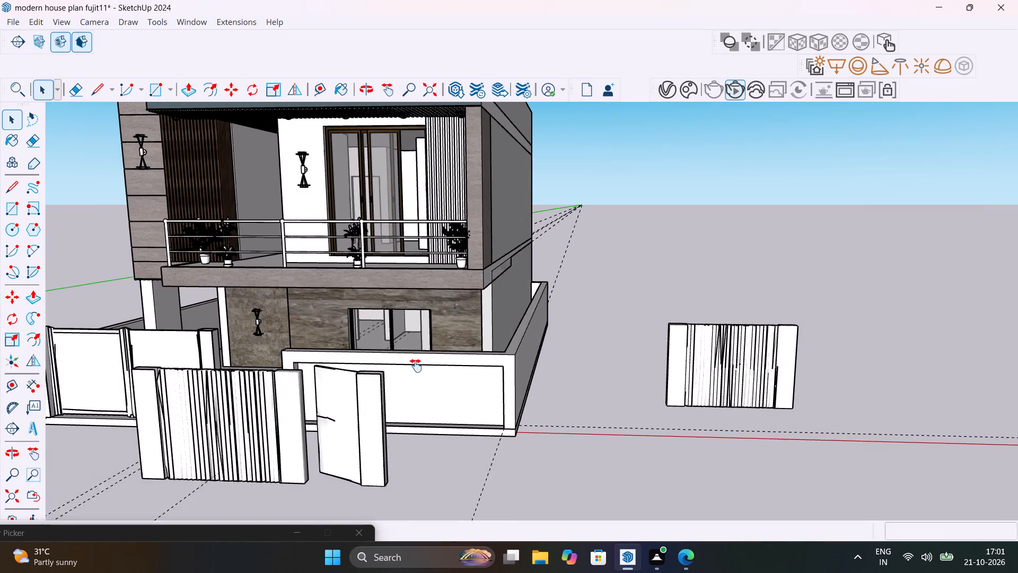
middle_click_drag(416, 366, 523, 366, "shift")
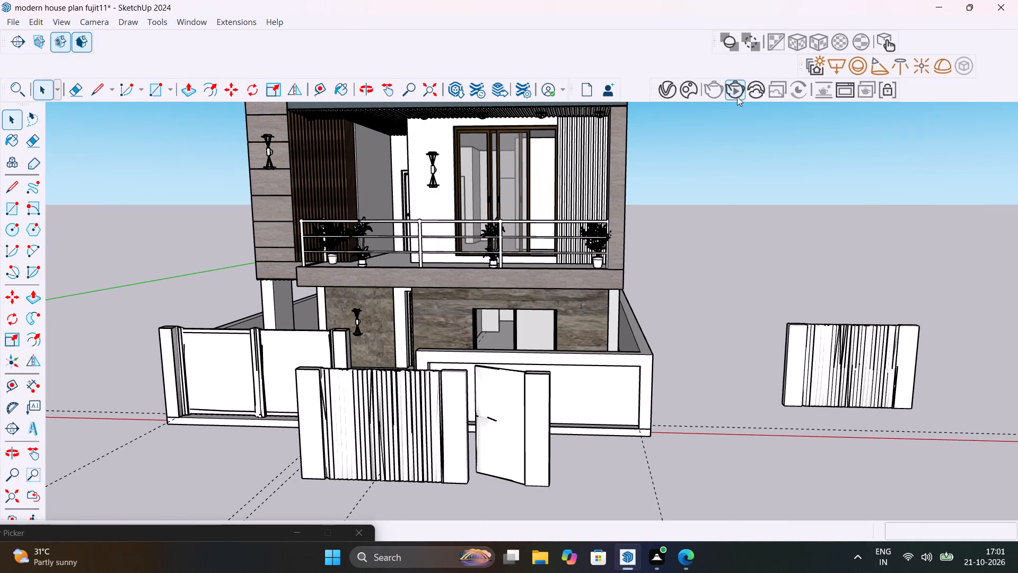
left_click(737, 97)
left_click(737, 96)
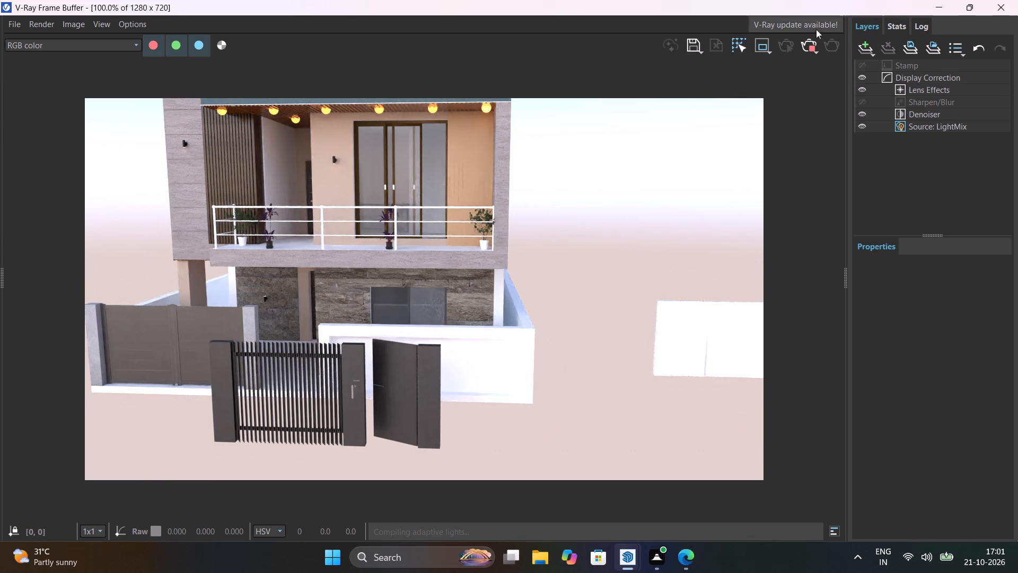
left_click(805, 44)
left_click(996, 6)
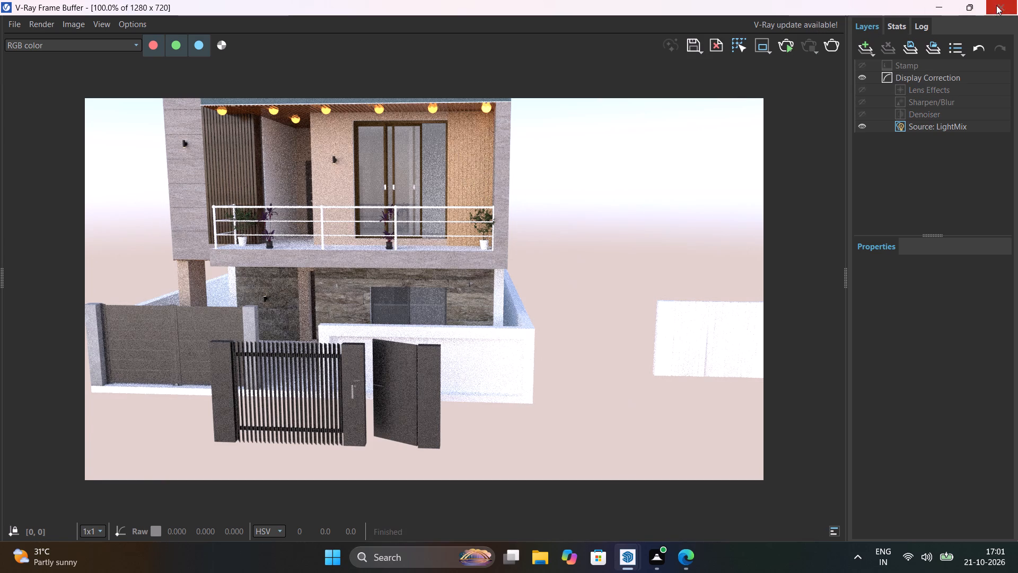
Move the solid double gate with its pillars about 31' 5" off the front boundary to the open ground beside the house.
middle_click_drag(452, 441, 476, 545)
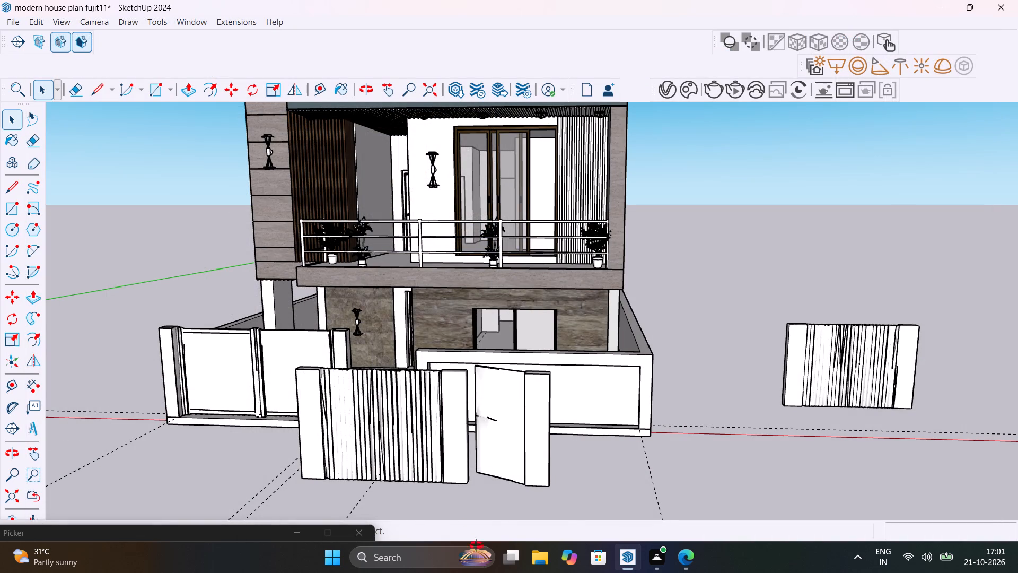
middle_click_drag(476, 545, 489, 542)
left_click(345, 403)
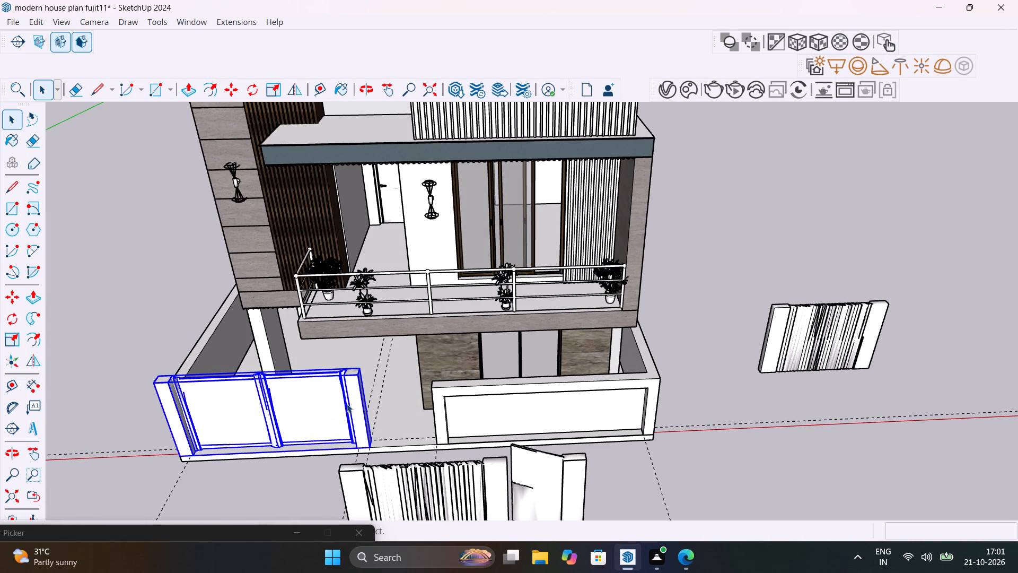
key("m")
left_click(371, 451)
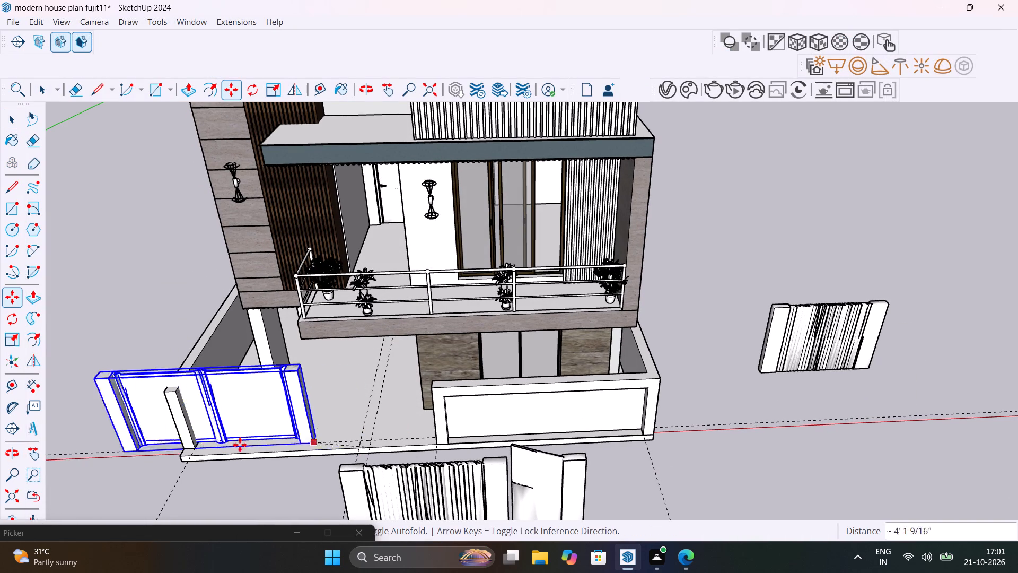
left_click(184, 298)
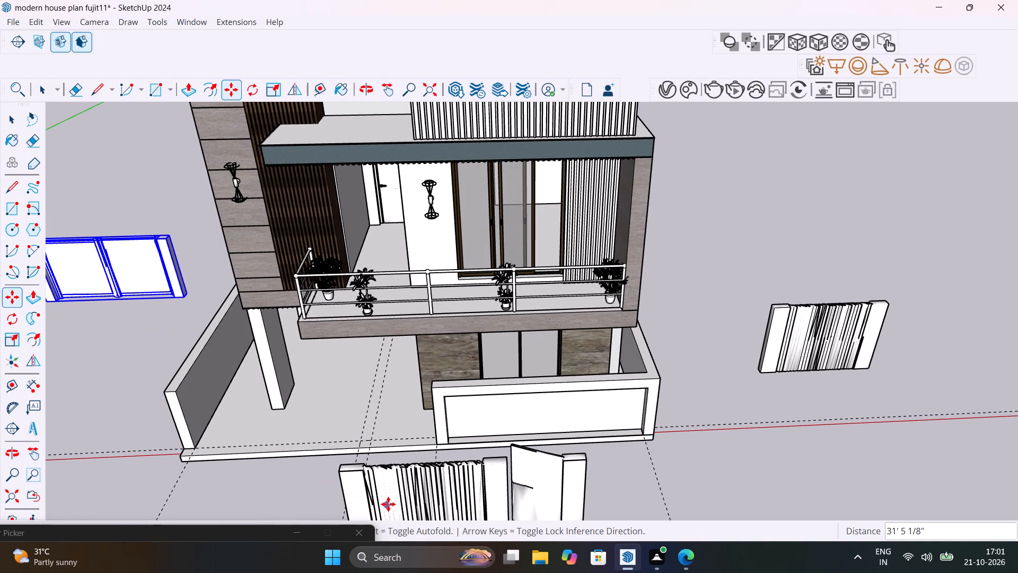
Move Gate 243 015 onto the front boundary base so the small leaf's pillar meets the end of the recessed wall.
middle_click_drag(389, 501, 386, 329, "shift")
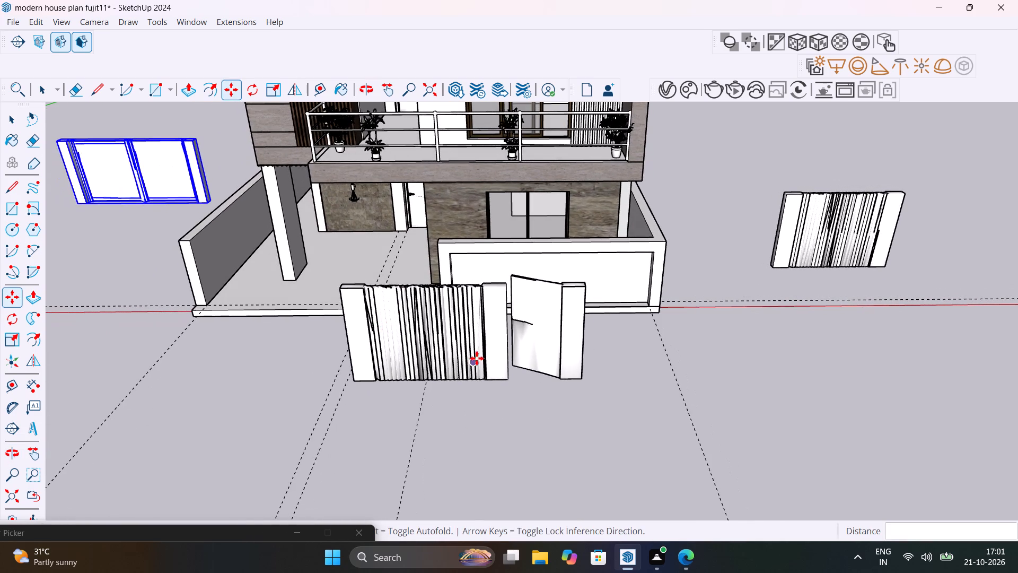
middle_click_drag(499, 384, 401, 386)
scroll(479, 383, "up", 7)
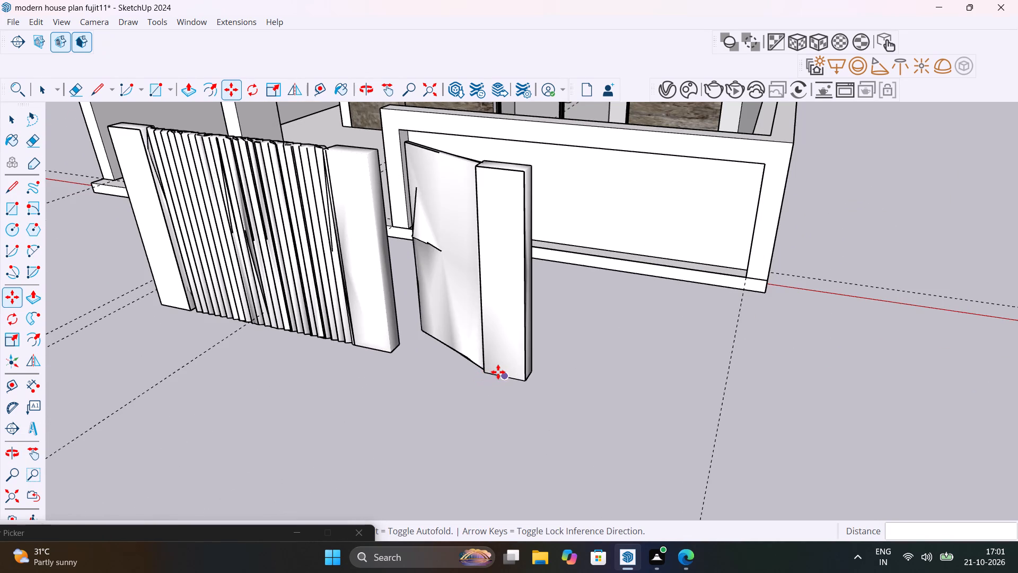
left_click(498, 371)
left_click(526, 378)
key("Escape")
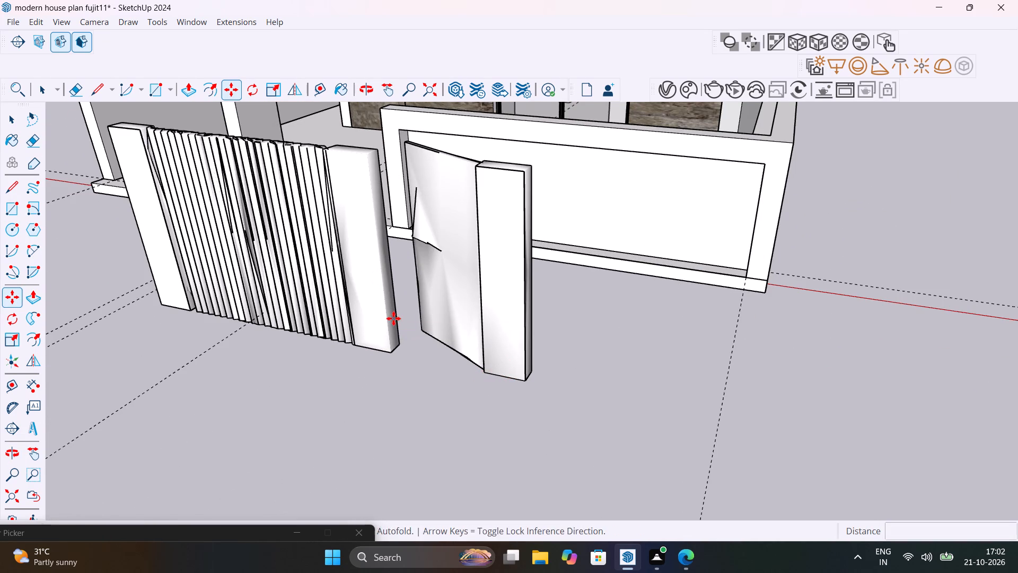
left_click(380, 327)
left_click(262, 254)
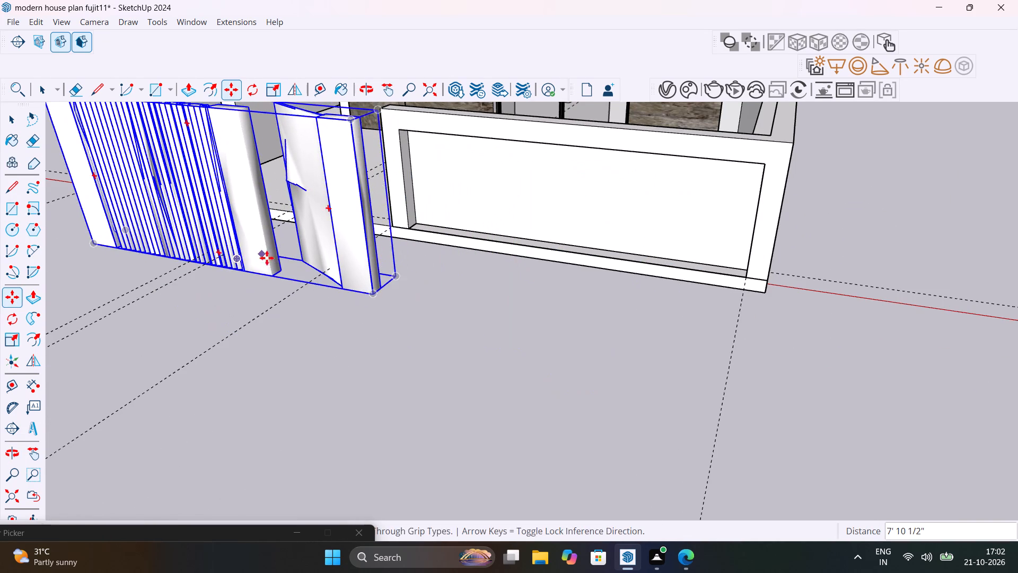
left_click(368, 296)
middle_click_drag(387, 221, 436, 277)
scroll(387, 221, "up", 1)
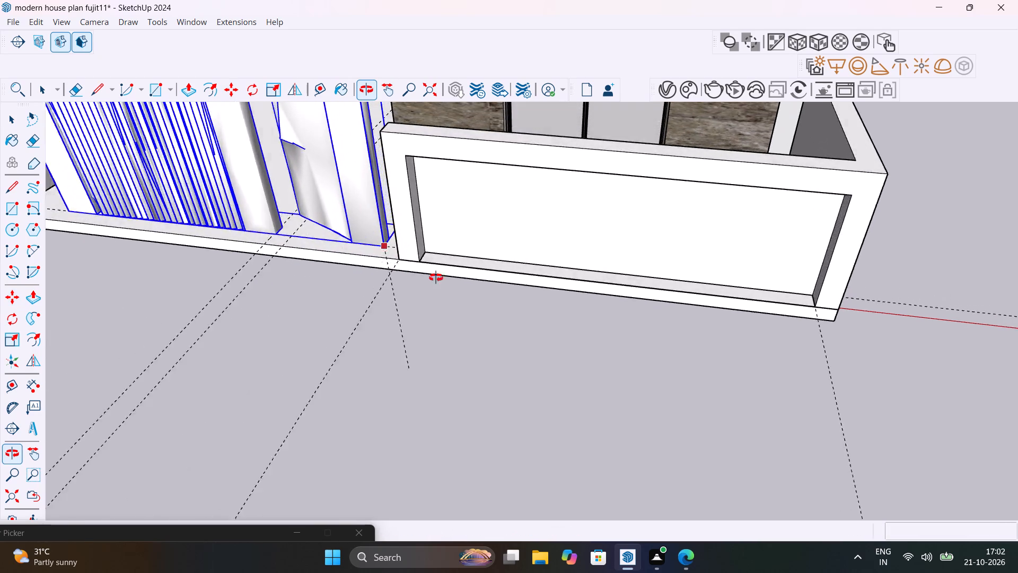
middle_click_drag(436, 277, 543, 288)
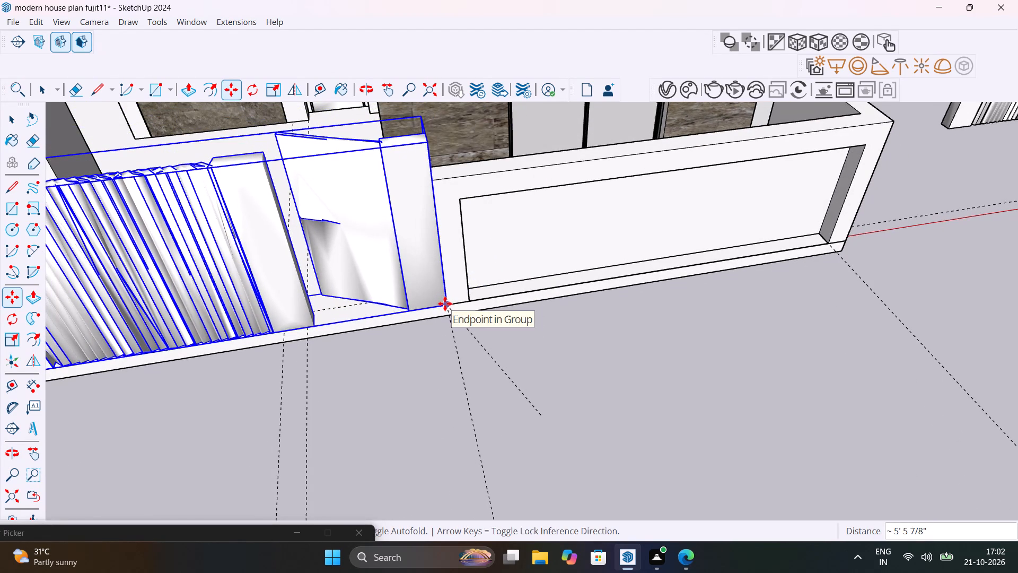
left_click(445, 303)
Scale the slatted gate along the red axis by about 1.28 so its outer pillar reaches the boundary corner.
scroll(372, 337, "down", 10)
middle_click_drag(335, 350, 503, 273)
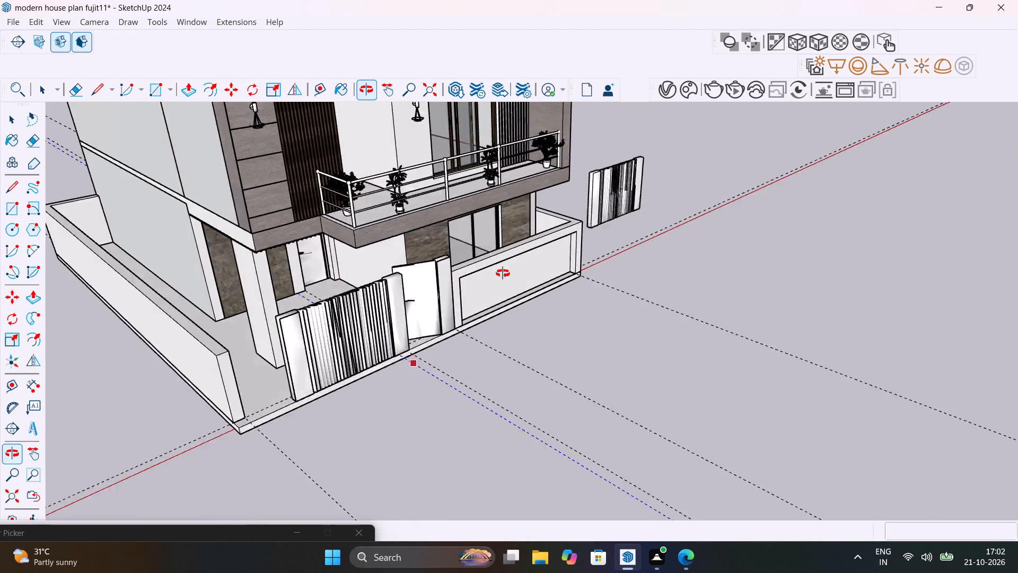
middle_click_drag(503, 273, 557, 262)
scroll(376, 387, "up", 5)
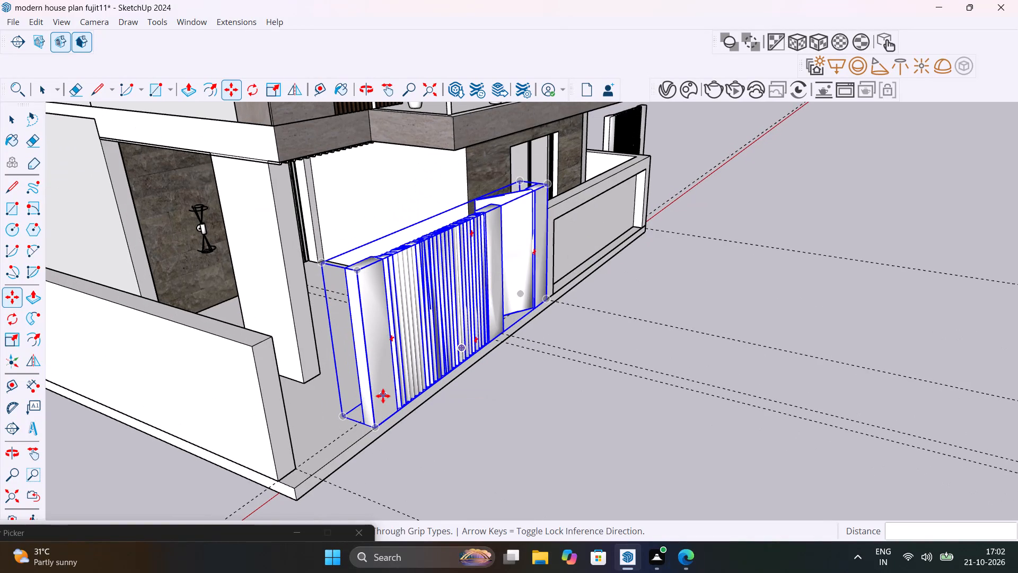
key("s")
key("s")
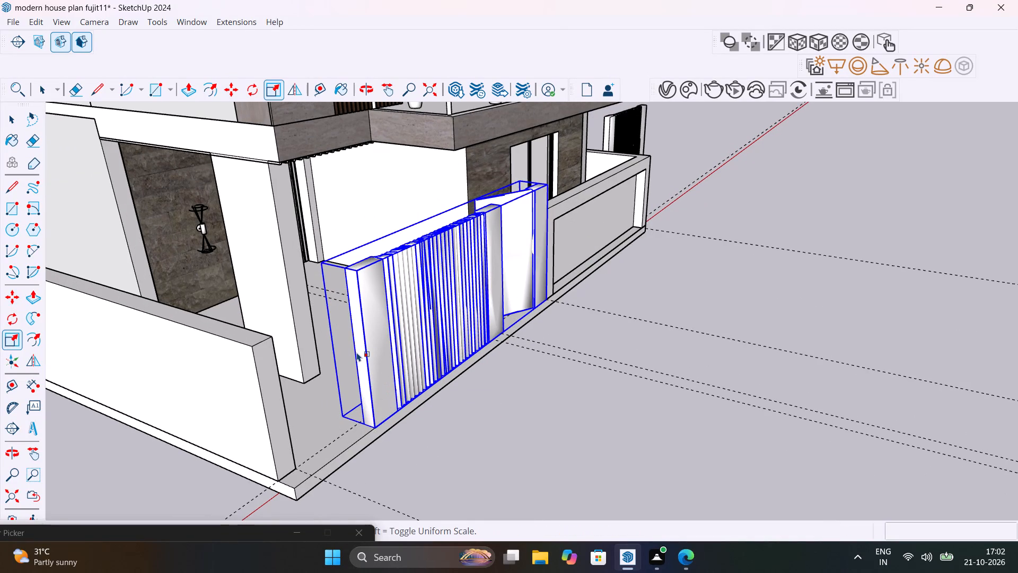
left_click(352, 352)
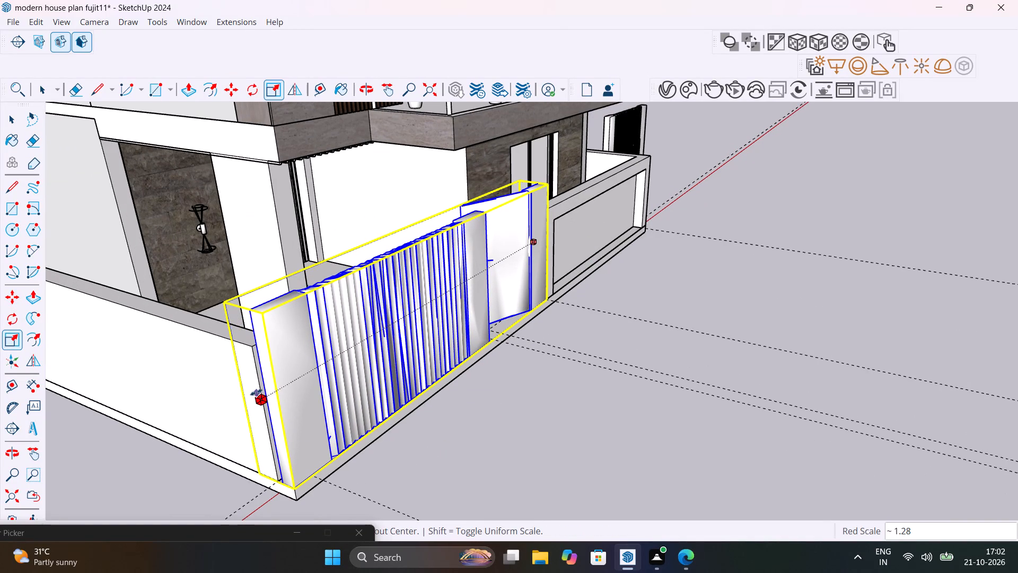
middle_click_drag(251, 383, 366, 348)
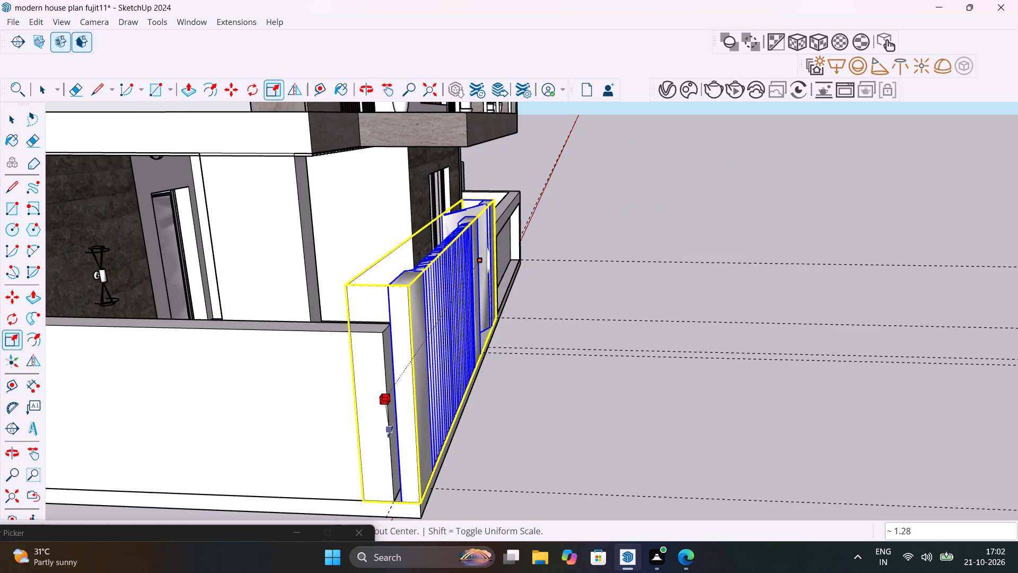
left_click(387, 370)
scroll(493, 438, "down", 5)
key("space")
left_click(512, 436)
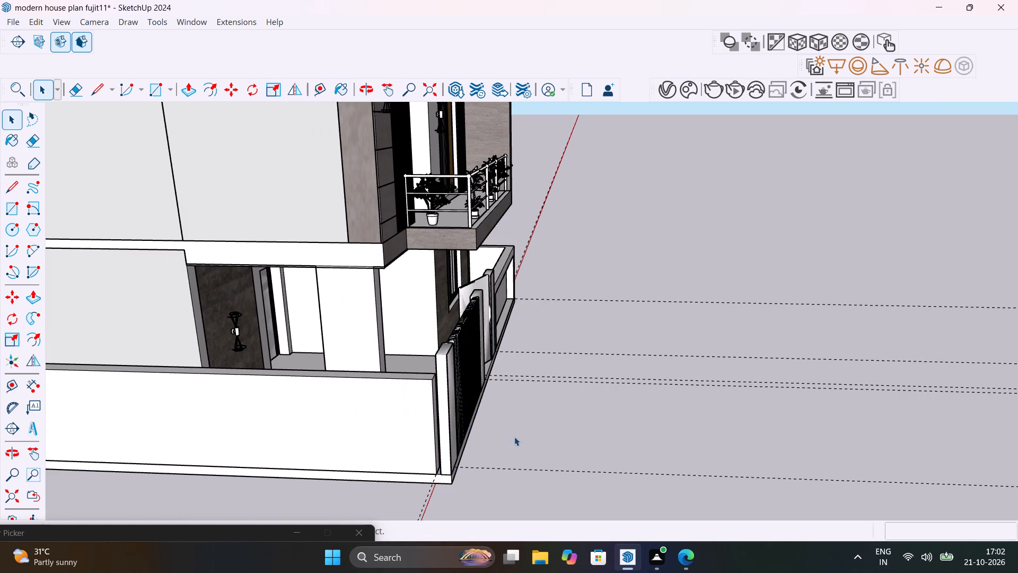
Push/Pull the front end face of the side boundary wall about 2 7/8" out to the gate's outer pillar.
middle_click_drag(531, 431, 427, 375)
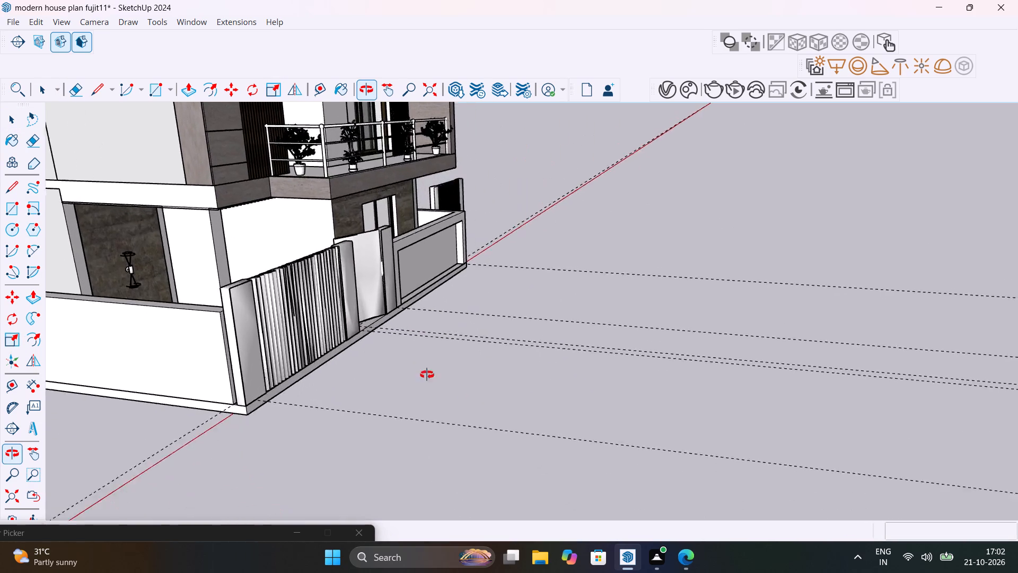
middle_click_drag(427, 375, 719, 455)
scroll(390, 390, "up", 3)
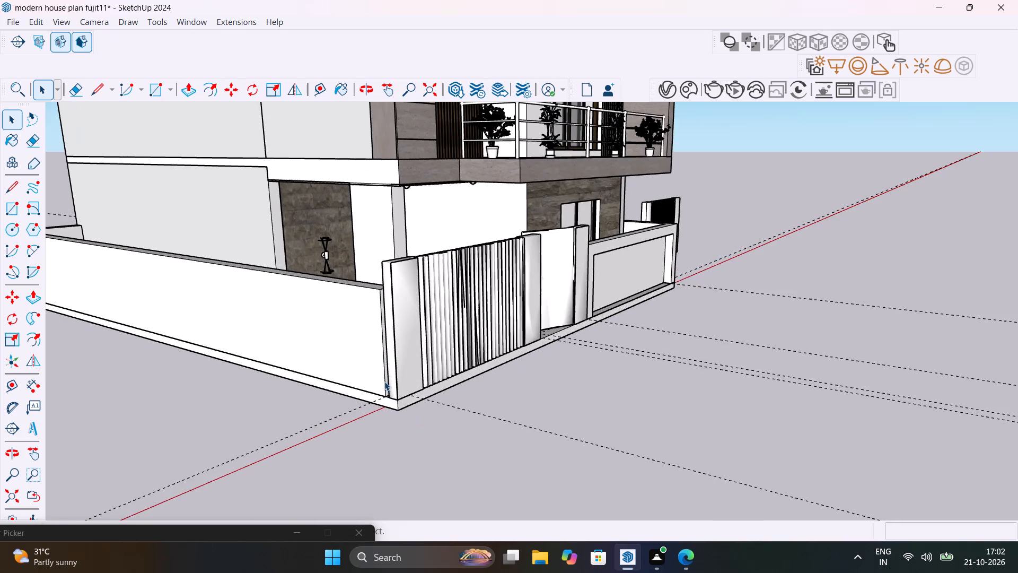
scroll(384, 381, "up", 5)
middle_click_drag(389, 383, 539, 436)
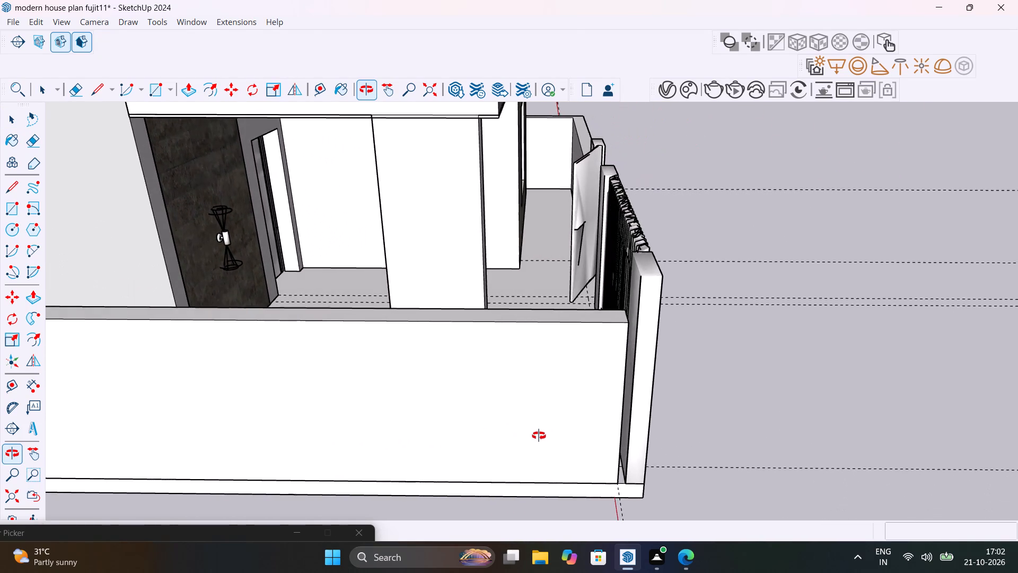
middle_click_drag(539, 436, 435, 412)
scroll(486, 392, "up", 9)
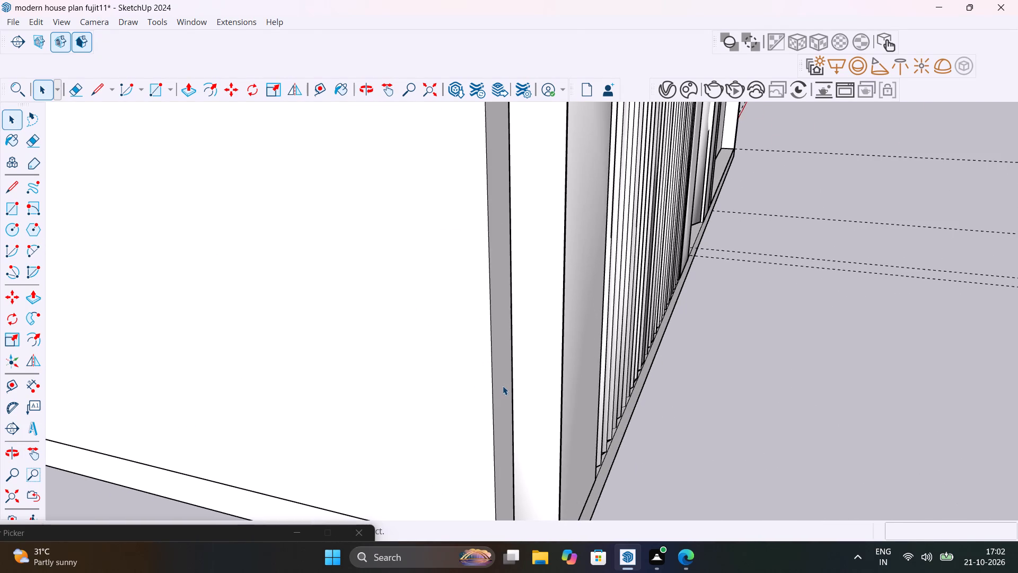
left_click(503, 386)
double_click(503, 386)
left_click(503, 386)
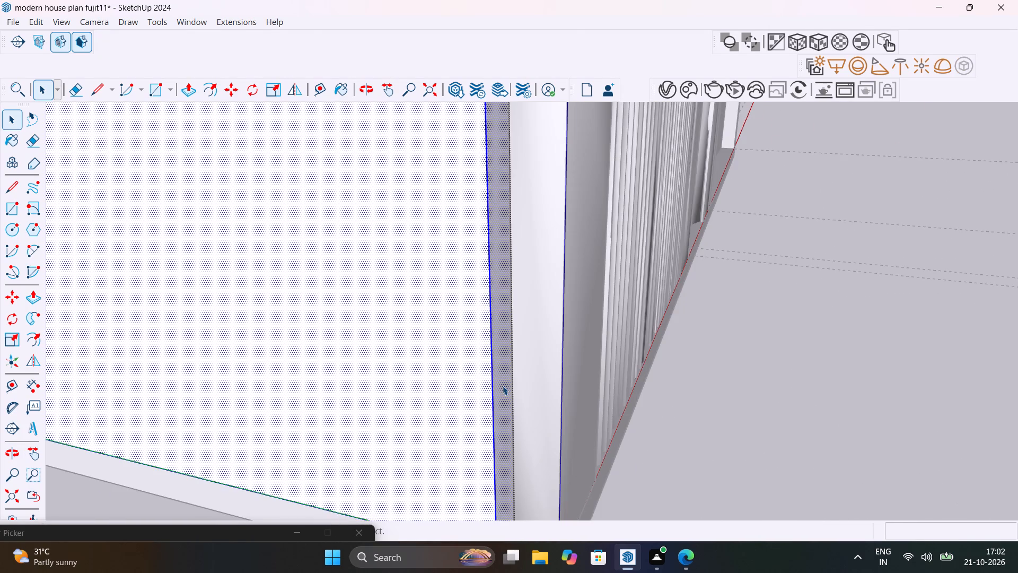
scroll(503, 386, "down", 7)
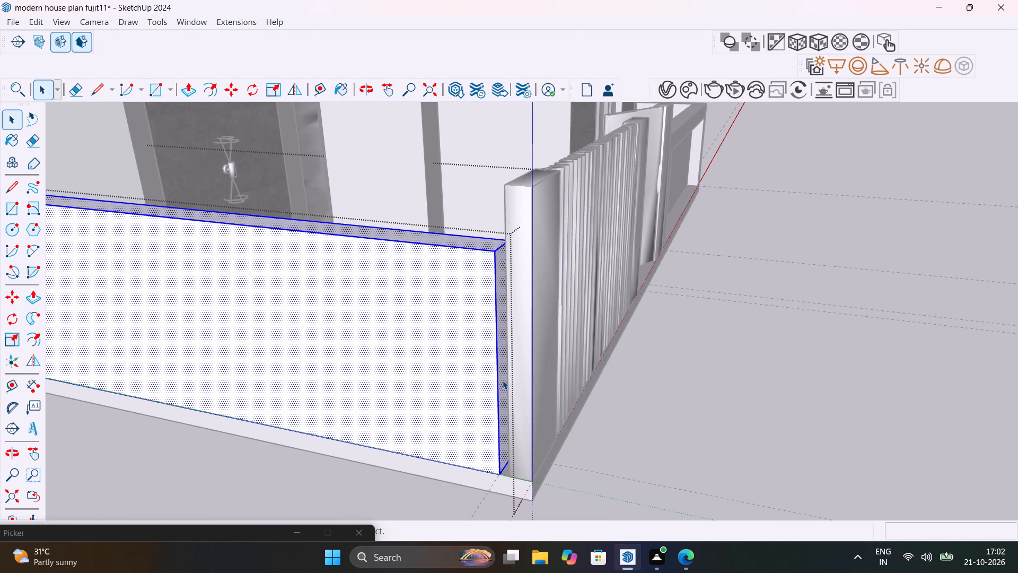
left_click(503, 376)
key("p")
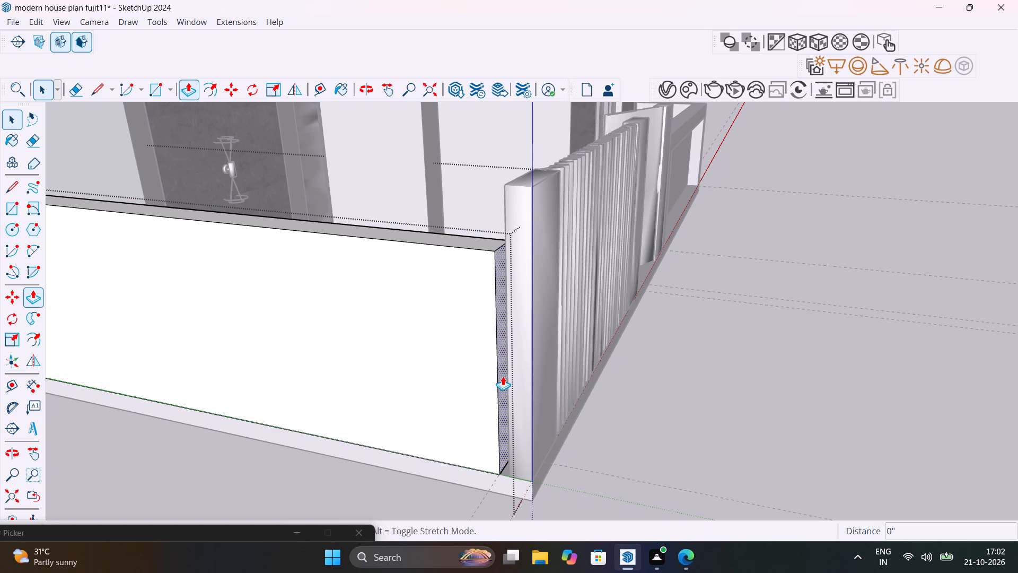
left_click(503, 376)
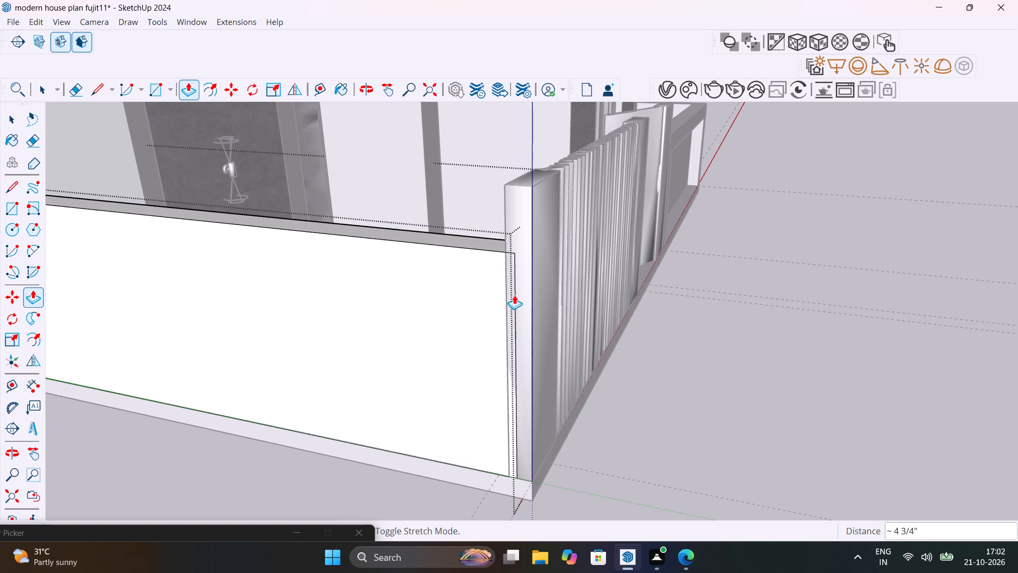
left_click(505, 190)
key("space")
left_click(654, 407)
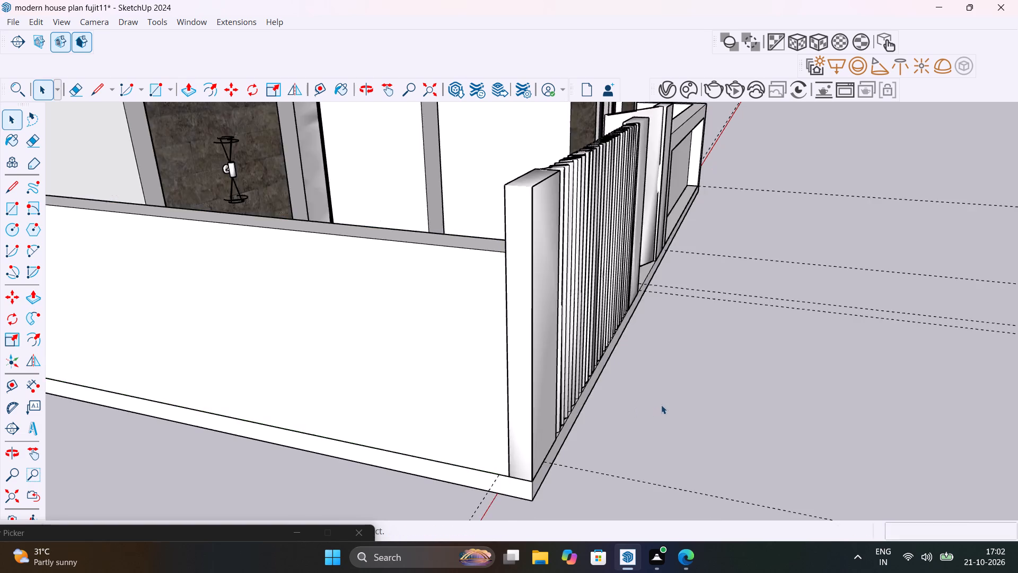
Delete the two spare gates on the open ground at both sides of the house: the solid double gate and the slatted one.
scroll(662, 403, "down", 6)
middle_click_drag(699, 398, 58, 458)
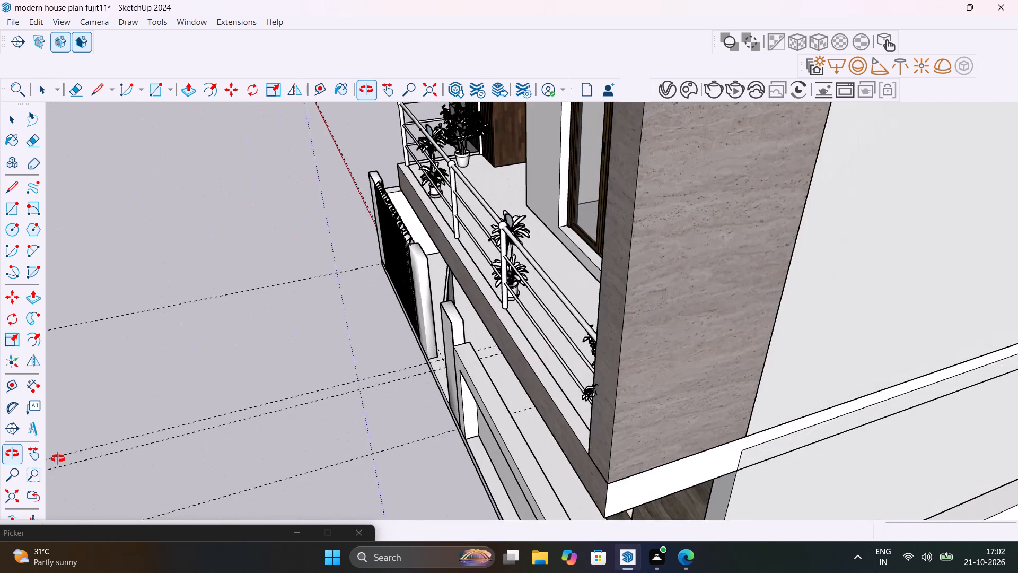
middle_click_drag(58, 458, 319, 407)
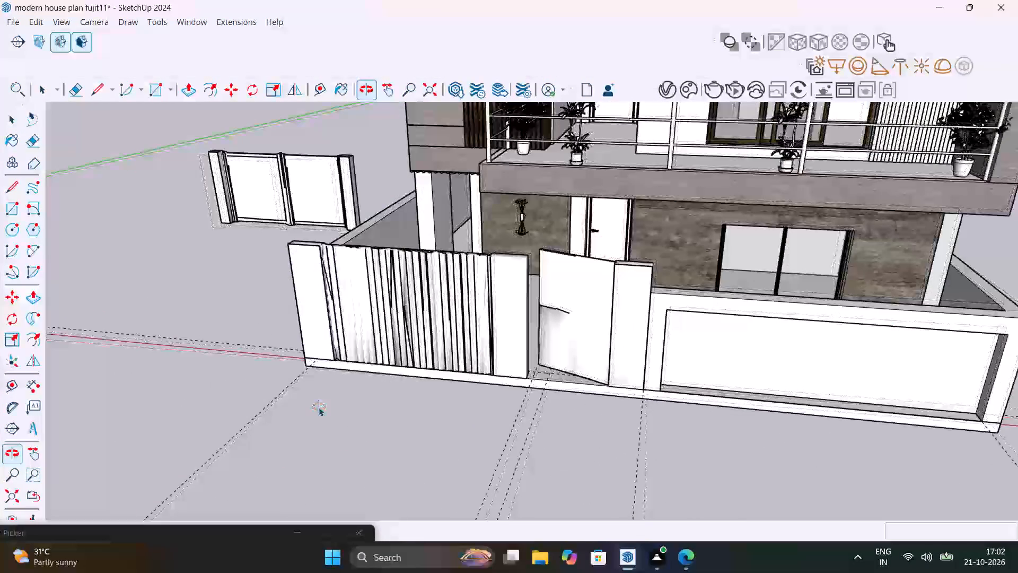
scroll(319, 407, "down", 5)
middle_click_drag(469, 446, 607, 463, "shift")
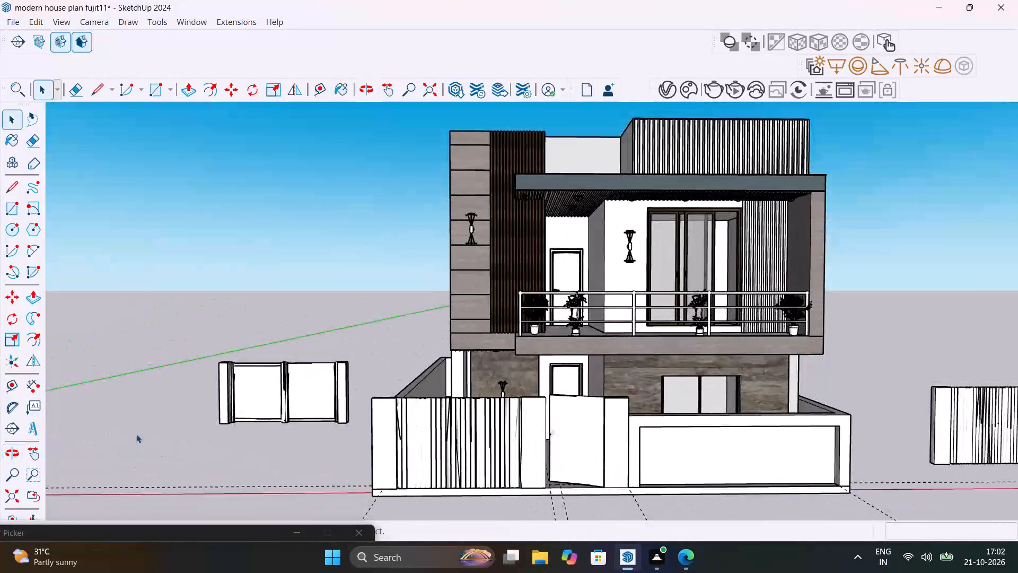
left_click(259, 406)
key("Delete")
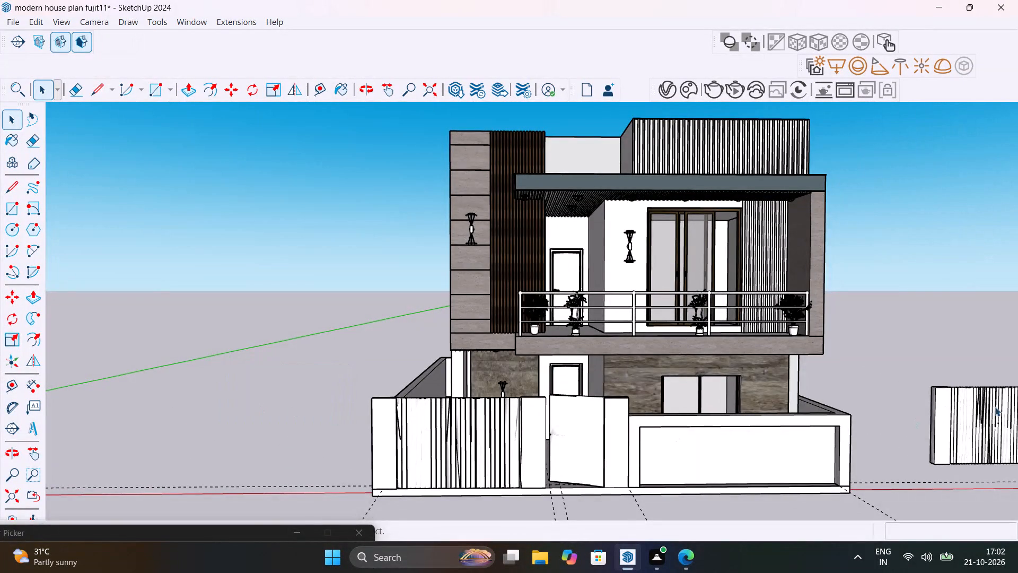
left_click(980, 412)
left_click(939, 431)
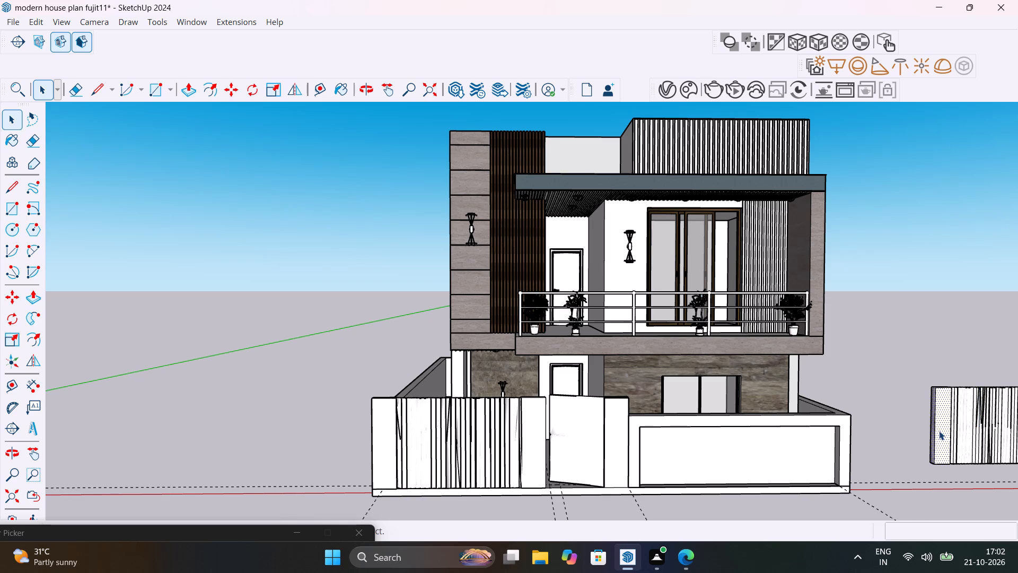
scroll(939, 430, "down", 8)
left_click_drag(920, 362, 1013, 467)
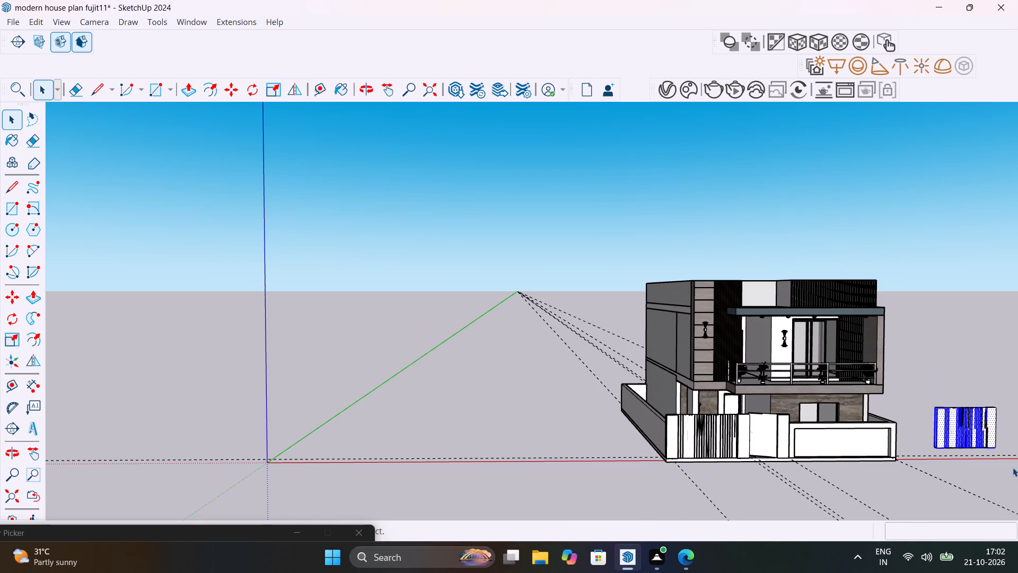
key("Delete")
Delete all construction guides from the model.
middle_click_drag(894, 458, 822, 472)
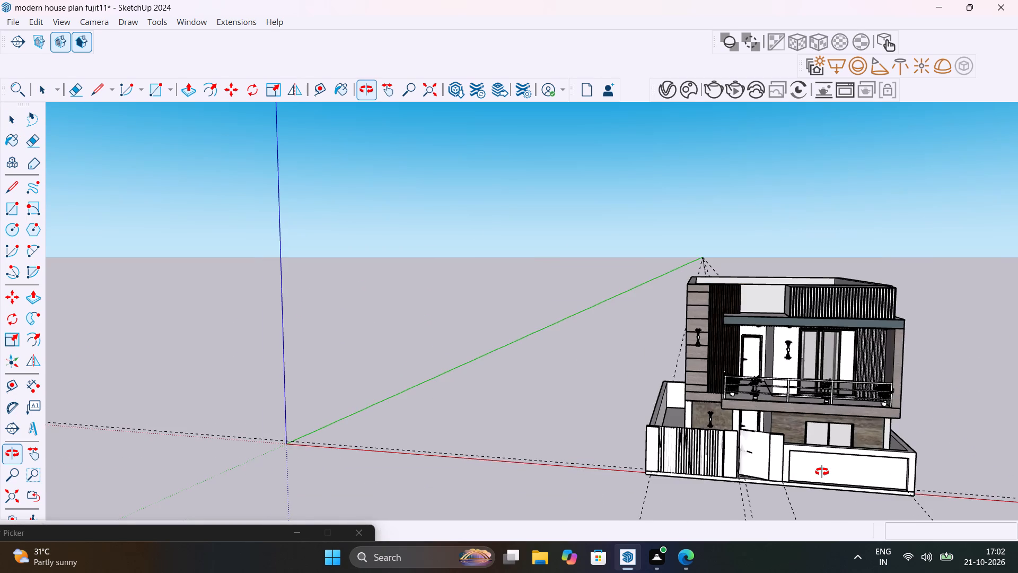
middle_click_drag(822, 472, 662, 441)
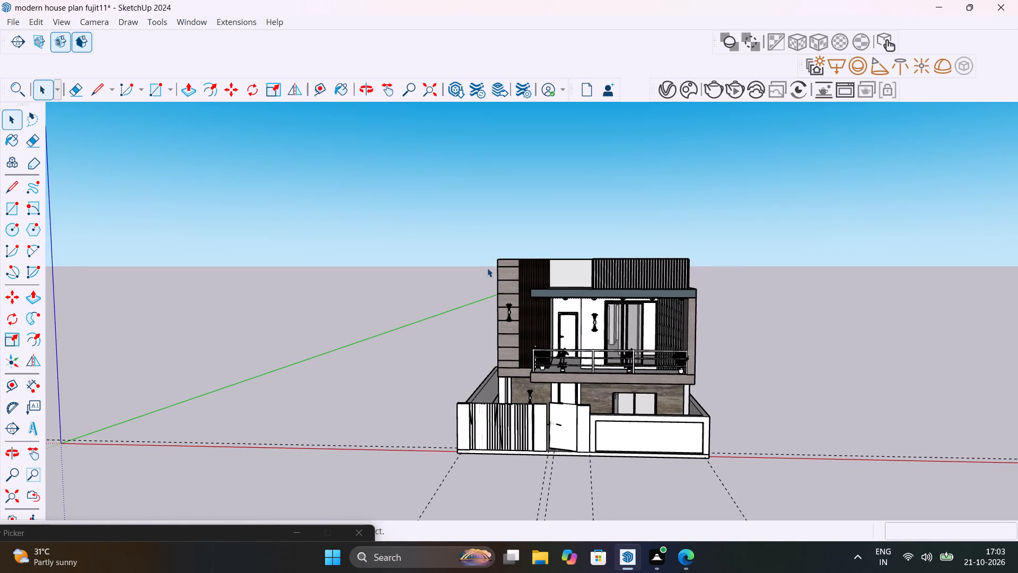
left_click(38, 19)
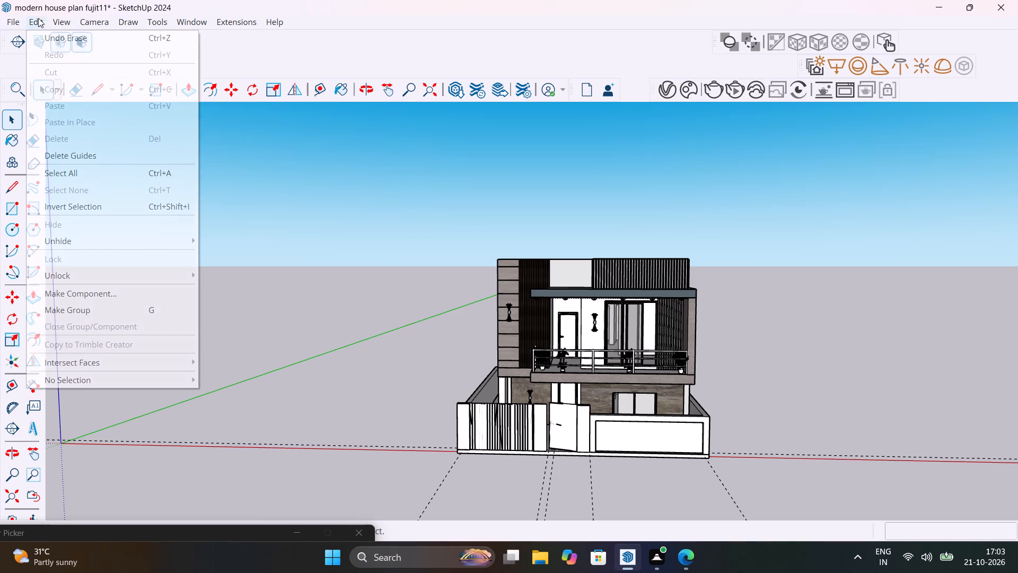
left_click(112, 159)
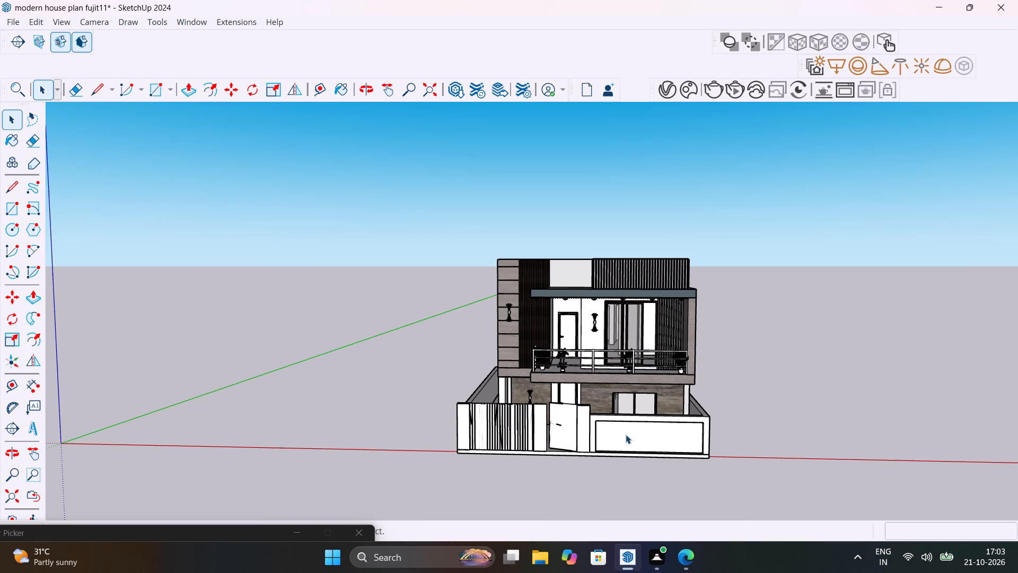
Run a V-Ray interactive render of the house's front view, examine the gate and boundary wall, and stop the render.
scroll(626, 434, "up", 3)
middle_click_drag(626, 433, 654, 474)
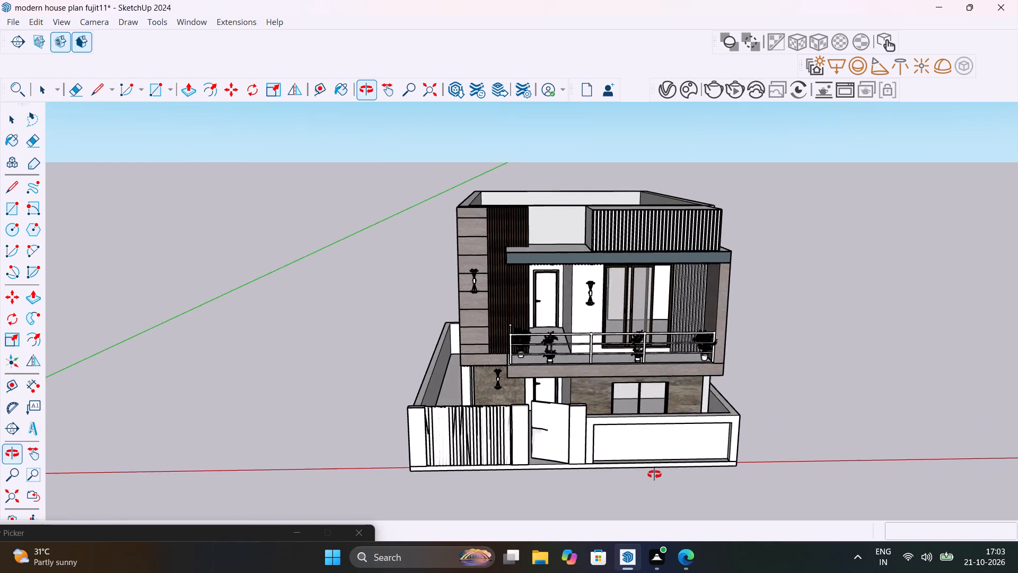
middle_click_drag(654, 474, 619, 432)
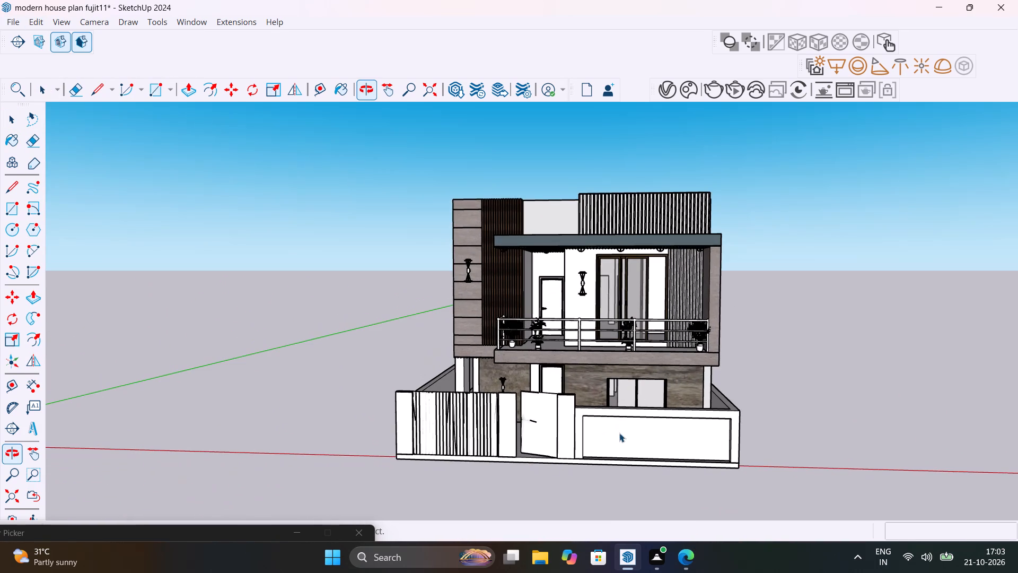
left_click(681, 93)
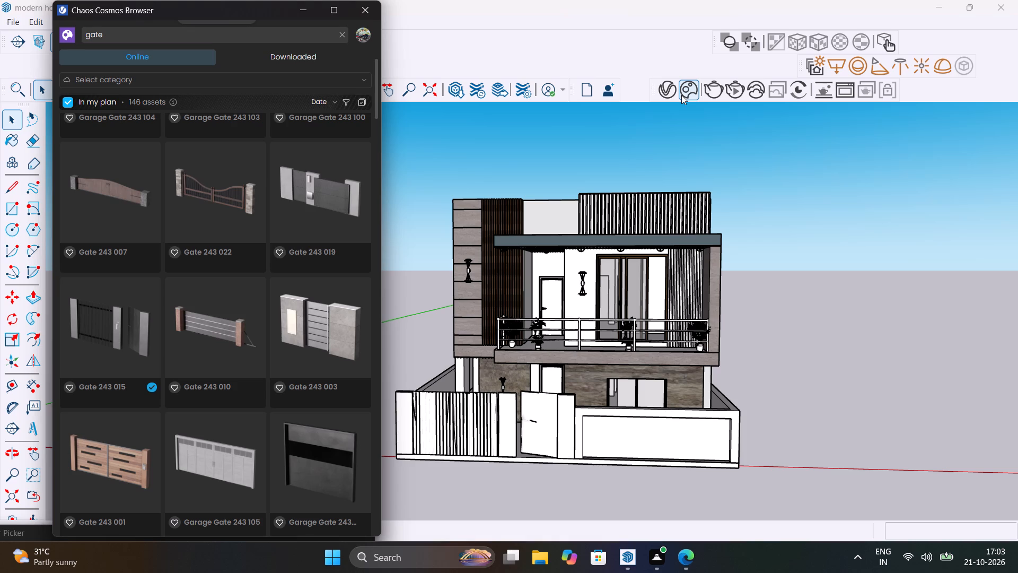
left_click(732, 88)
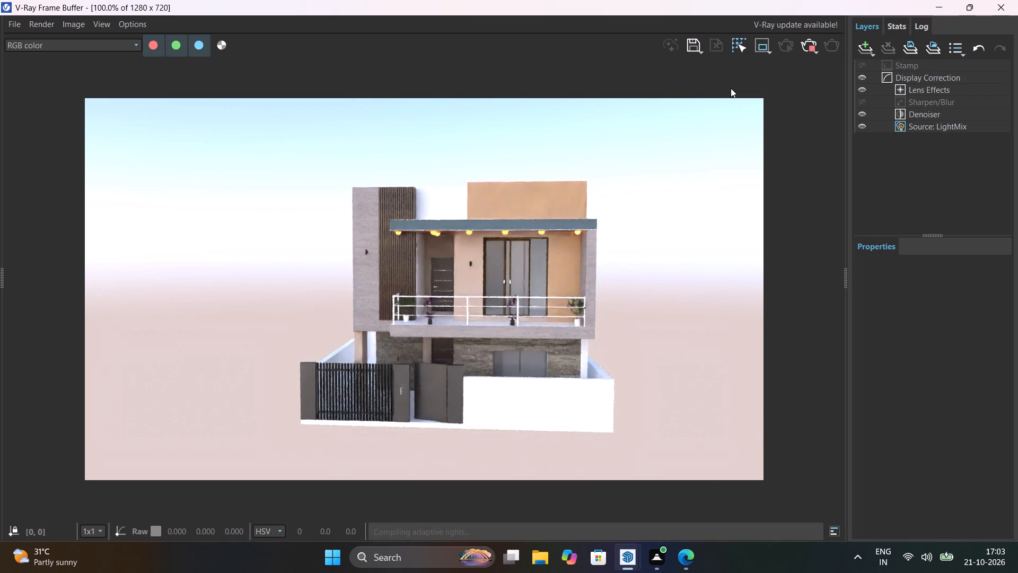
scroll(438, 422, "up", 2)
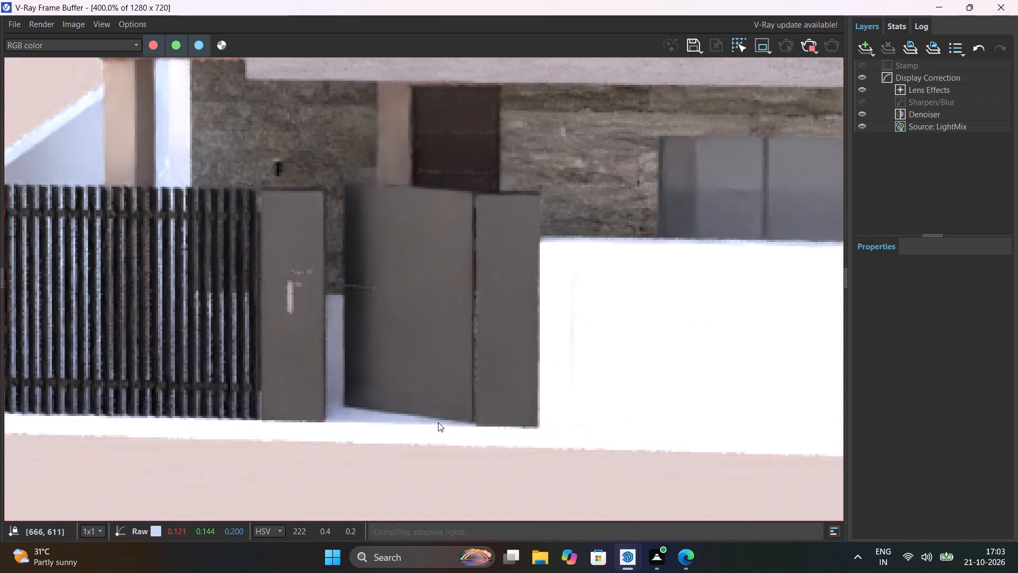
scroll(438, 422, "down", 1)
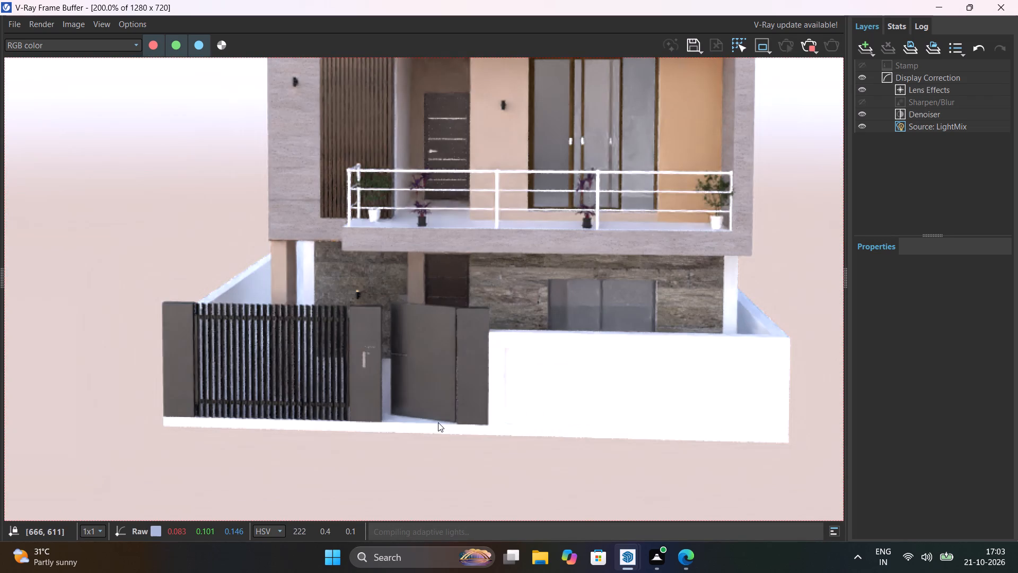
scroll(438, 422, "down", 1)
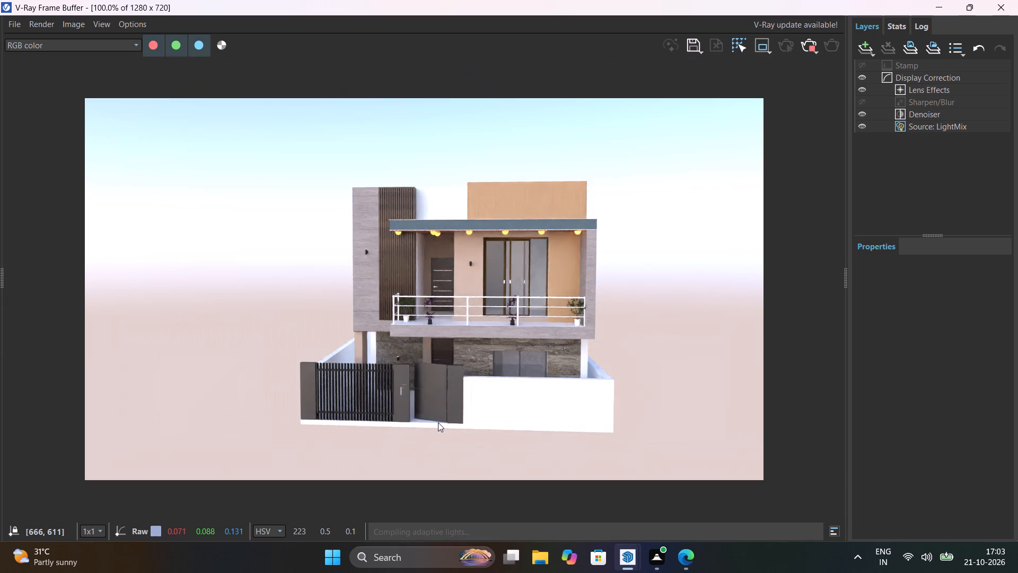
scroll(438, 422, "up", 1)
scroll(438, 422, "down", 1)
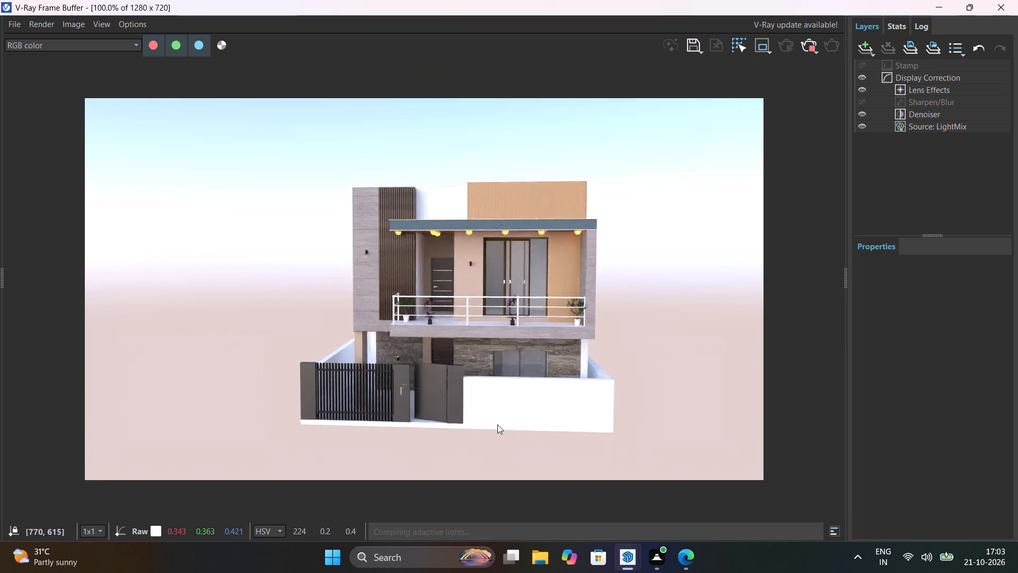
left_click(813, 40)
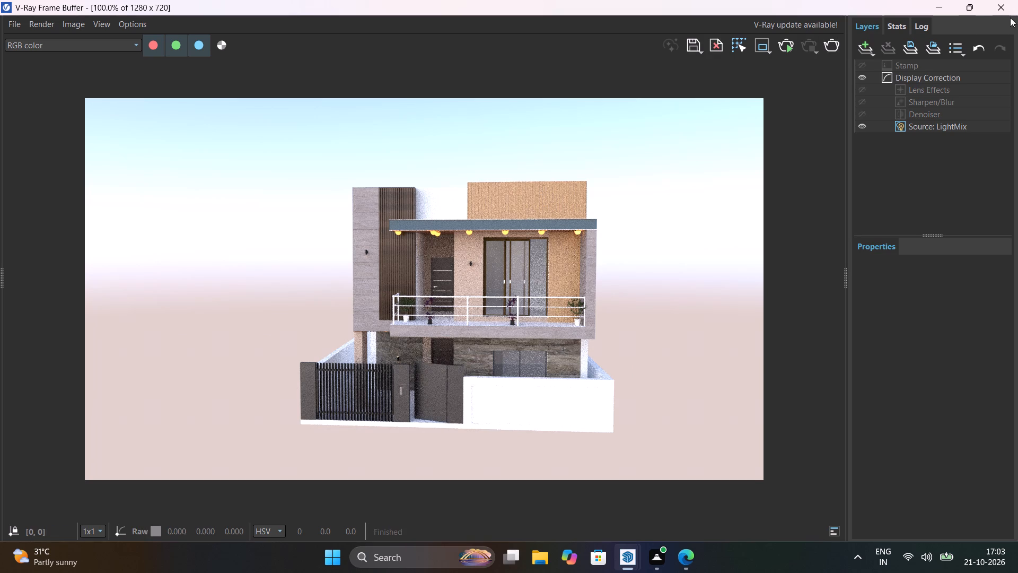
Examine the rendered front elevation closely and as a whole, restart the interactive render, and close the frame buffer and asset browser.
scroll(525, 367, "up", 1)
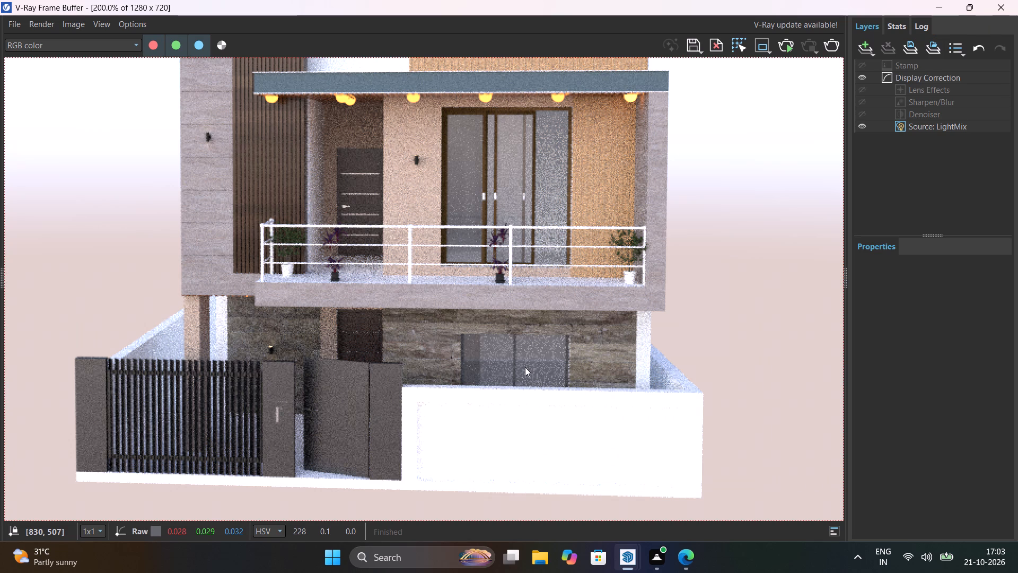
scroll(525, 367, "down", 1)
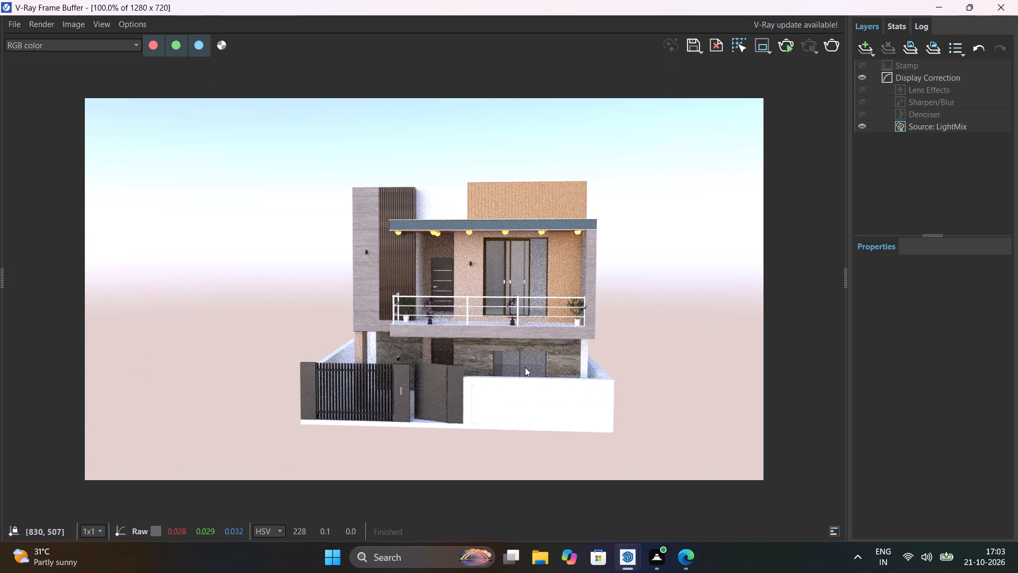
scroll(525, 367, "up", 1)
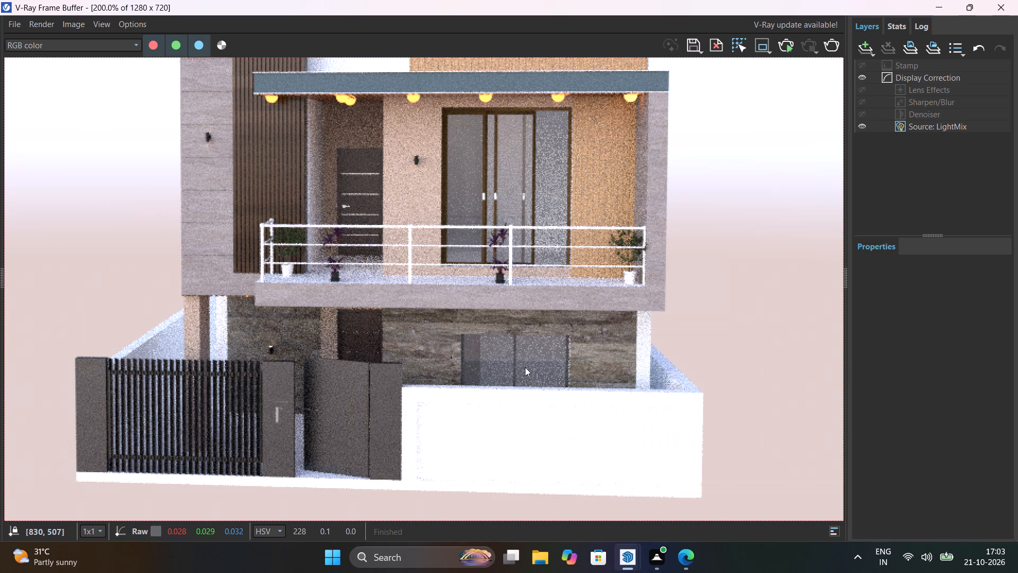
scroll(525, 367, "down", 1)
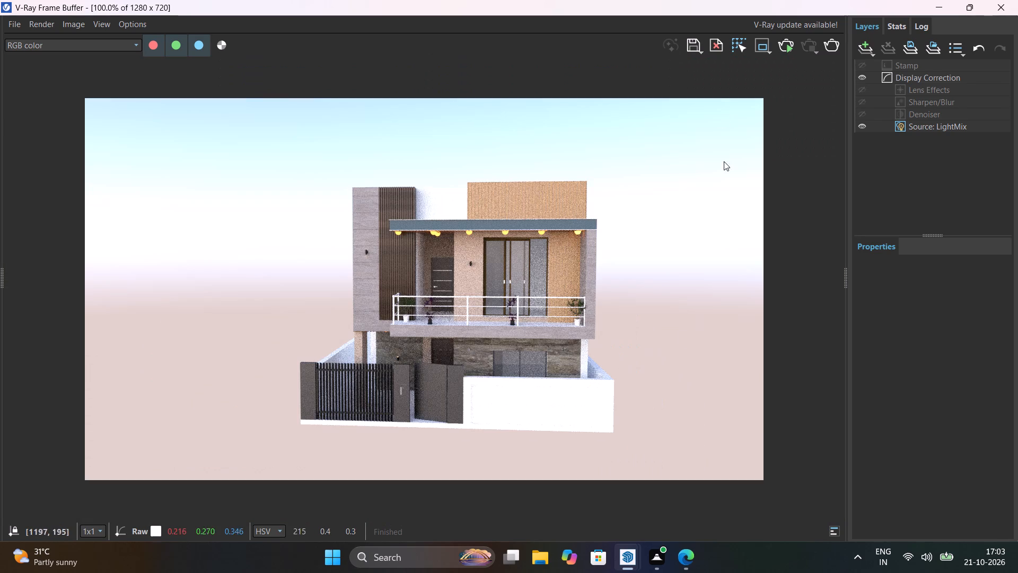
left_click(779, 42)
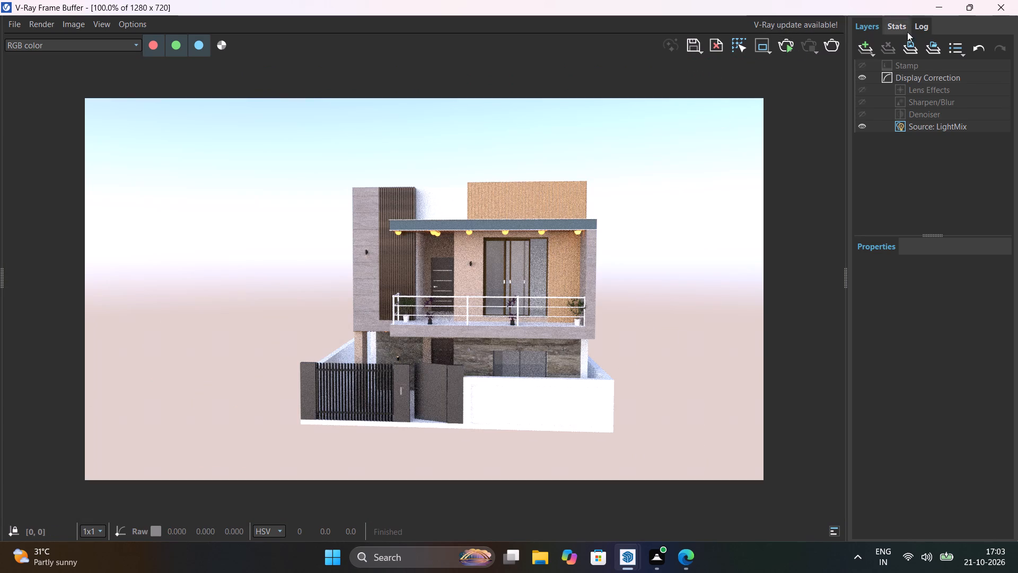
left_click(997, 2)
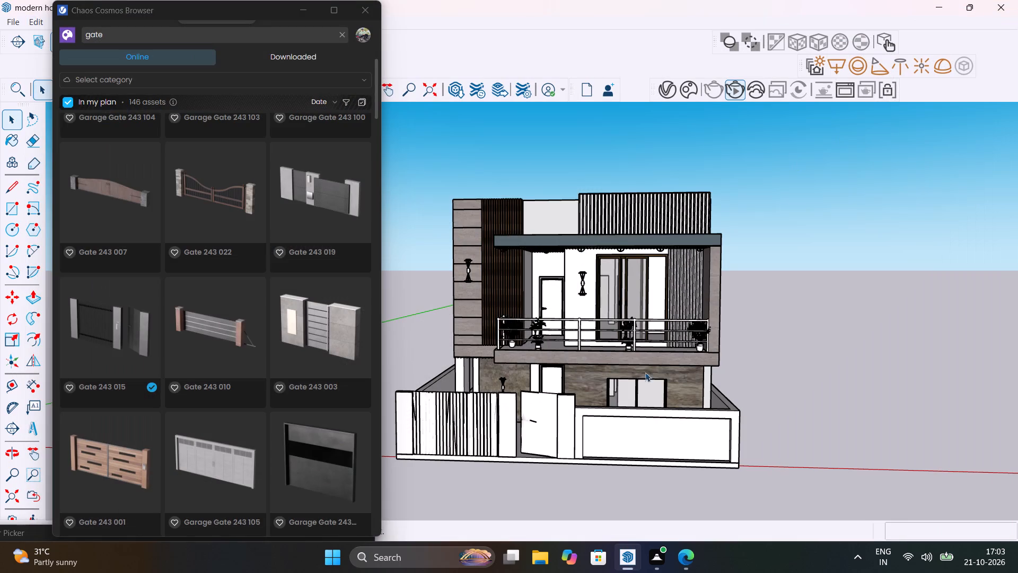
left_click(367, 16)
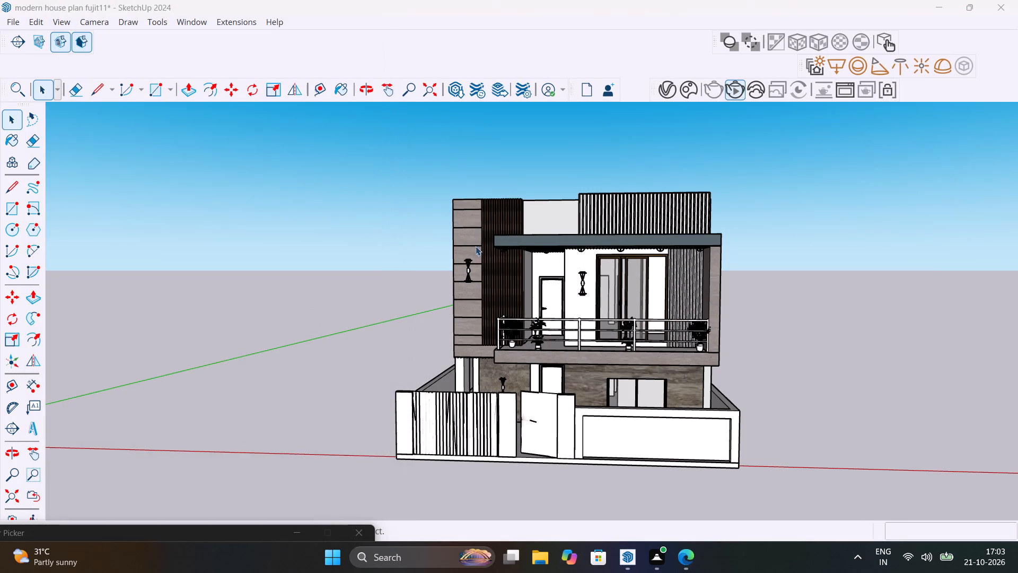
Explode the upper-floor wall lamp group on the stone cladding into its lamp body and two spot lights.
scroll(471, 262, "up", 13)
left_click(461, 258)
scroll(461, 258, "up", 4)
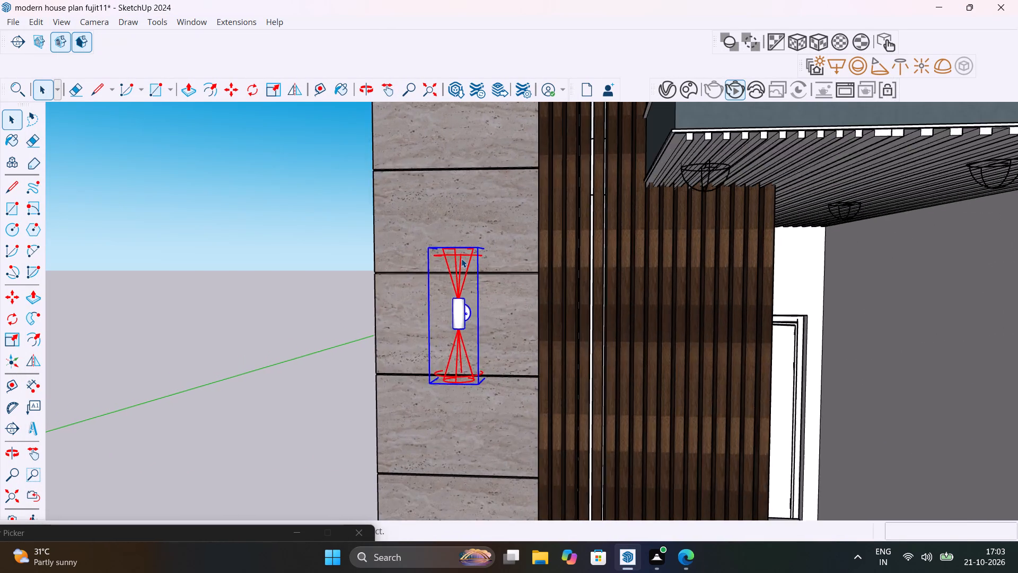
scroll(461, 258, "up", 4)
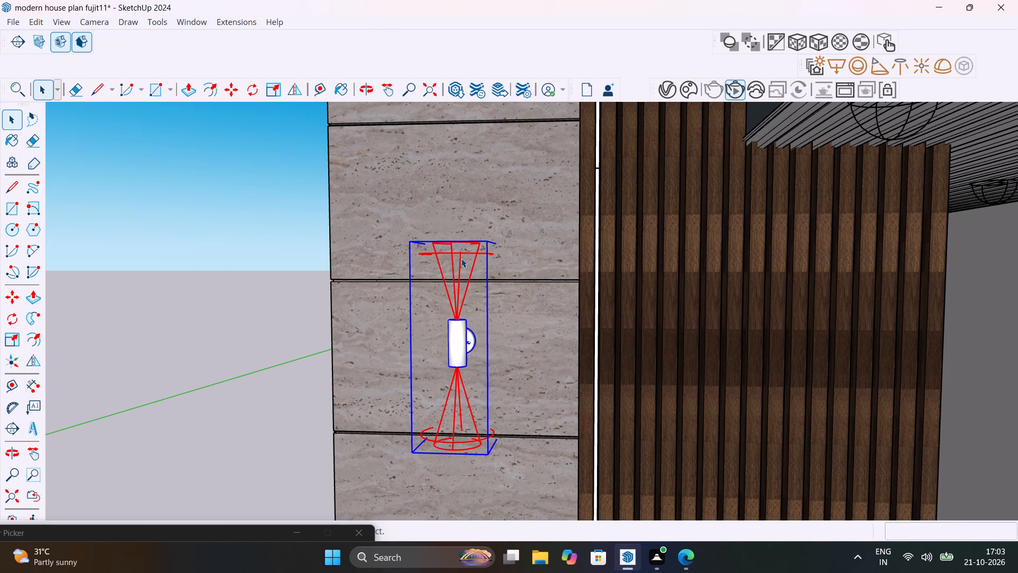
right_click(461, 258)
left_click(519, 94)
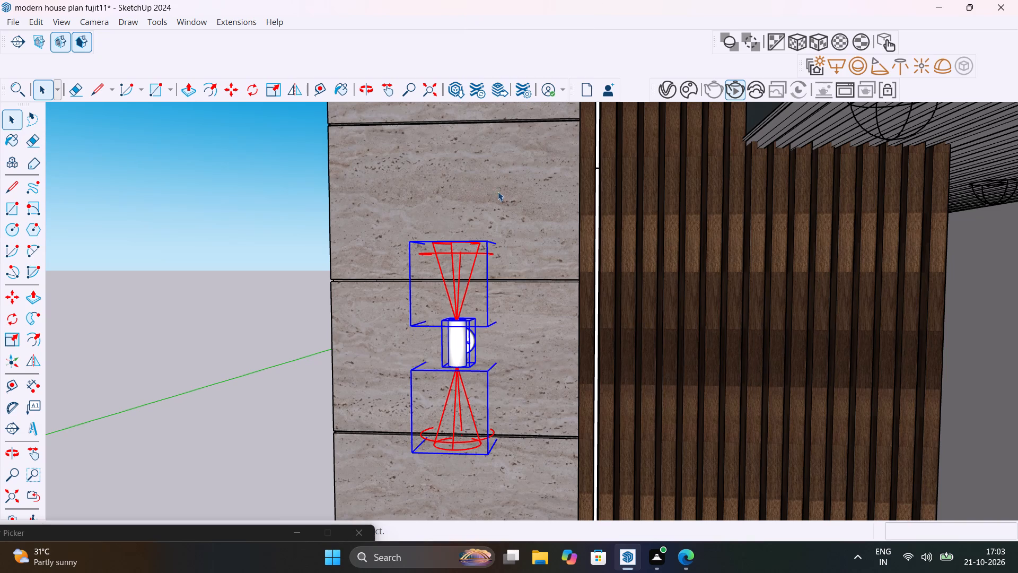
left_click(266, 282)
Open the Spot Light's colour for editing in the V-Ray Asset Editor from the lamp's upper beam, keeping the editor clear of the lamp.
left_click(436, 253)
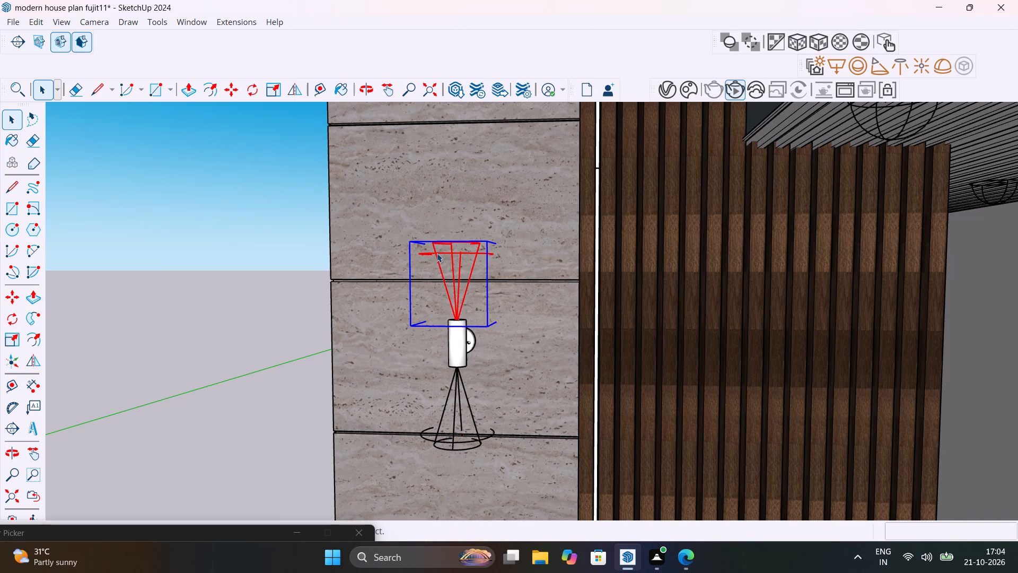
left_click(689, 91)
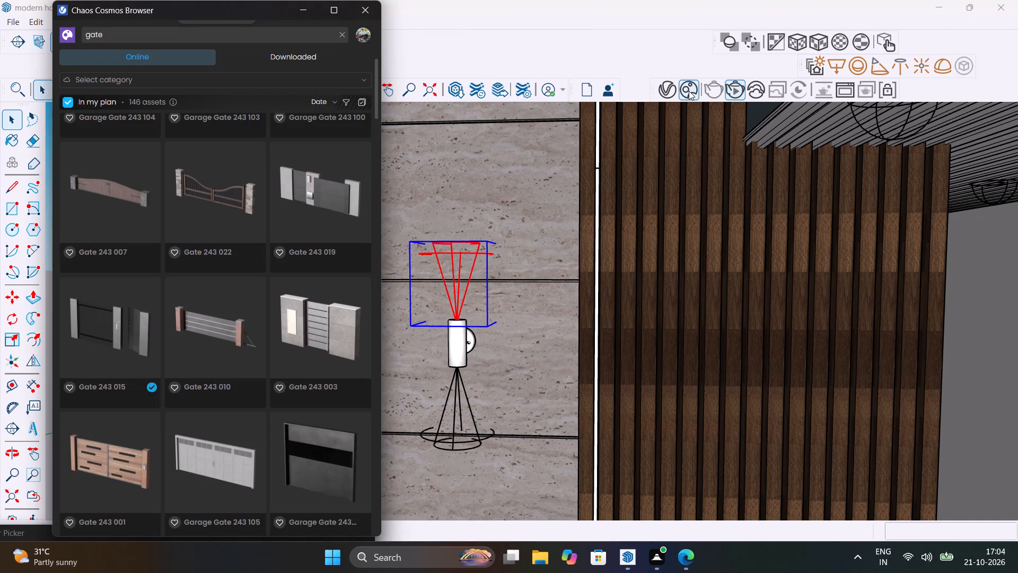
left_click(671, 95)
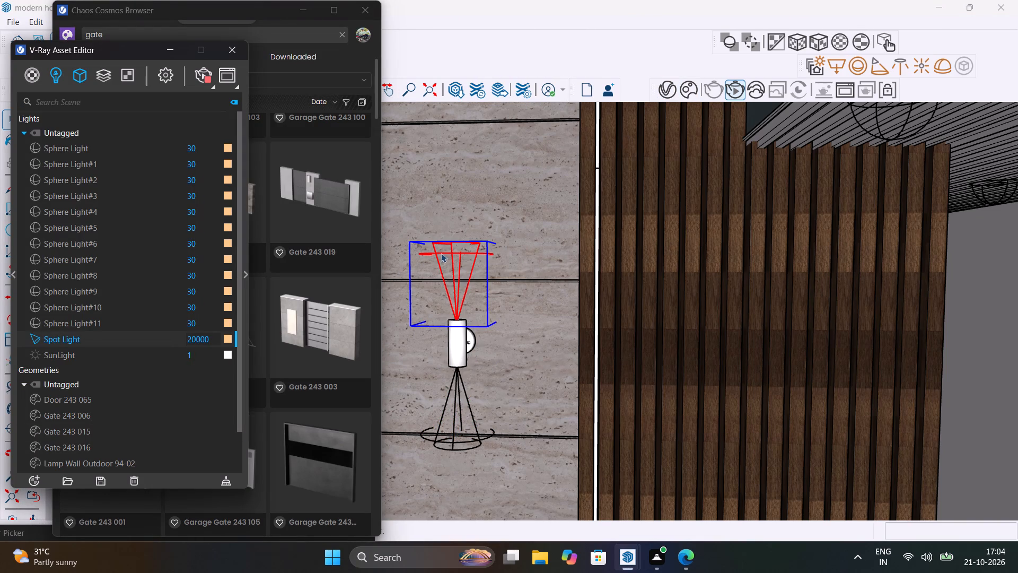
left_click(458, 387)
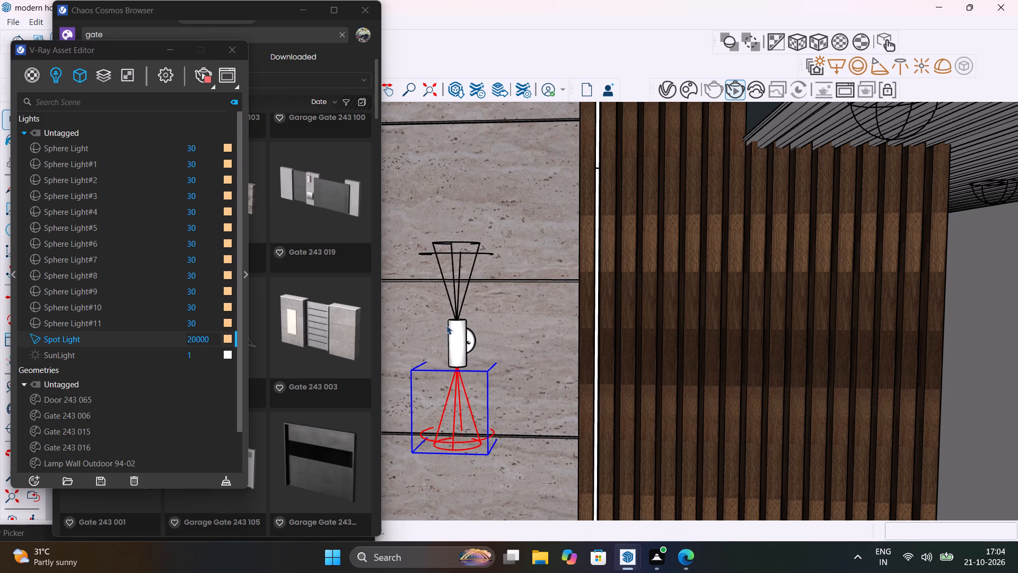
left_click(458, 294)
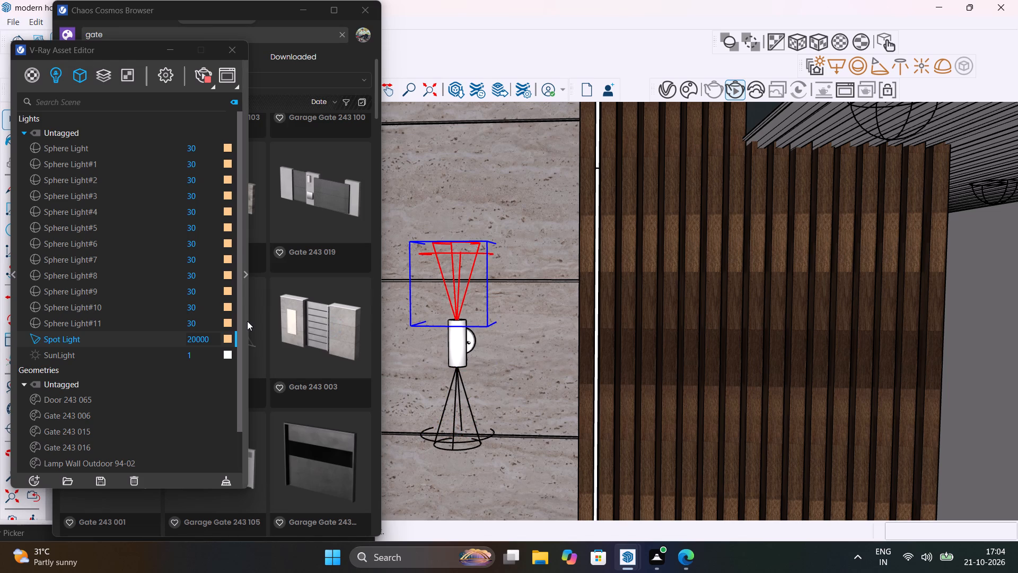
left_click(229, 337)
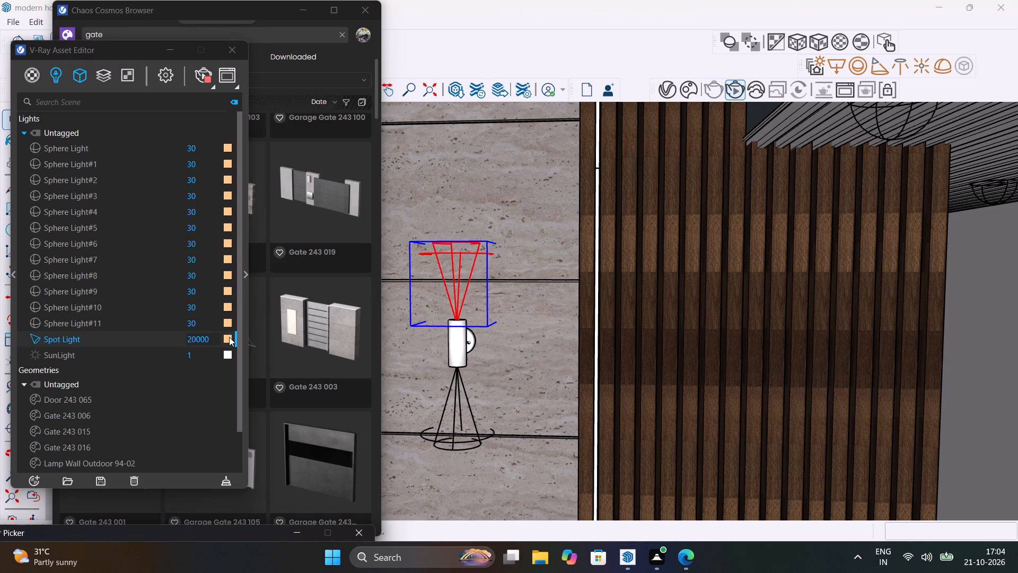
left_click(227, 339)
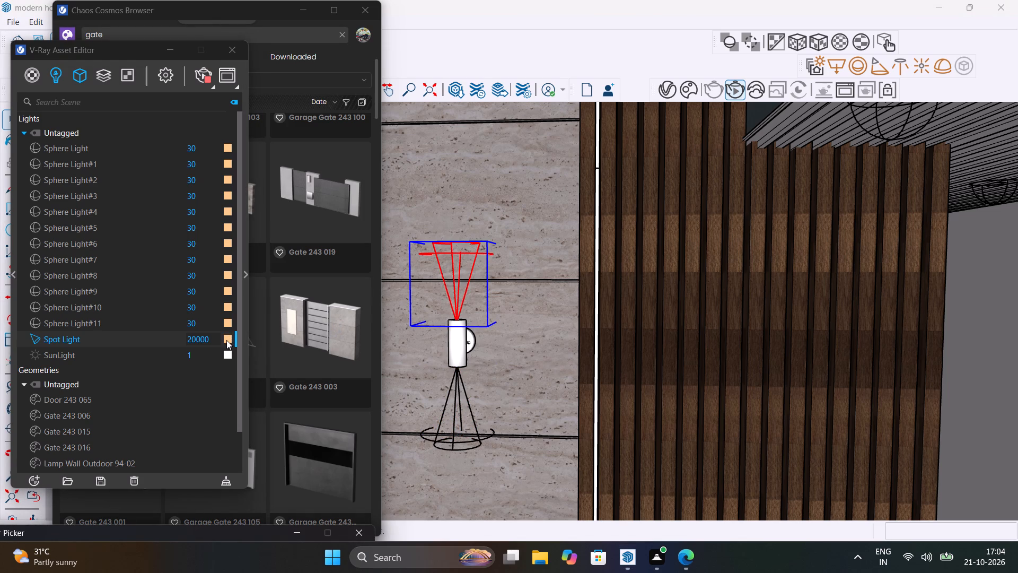
double_click(226, 340)
left_click_drag(138, 42, 282, 89)
left_click_drag(137, 54, 893, 137)
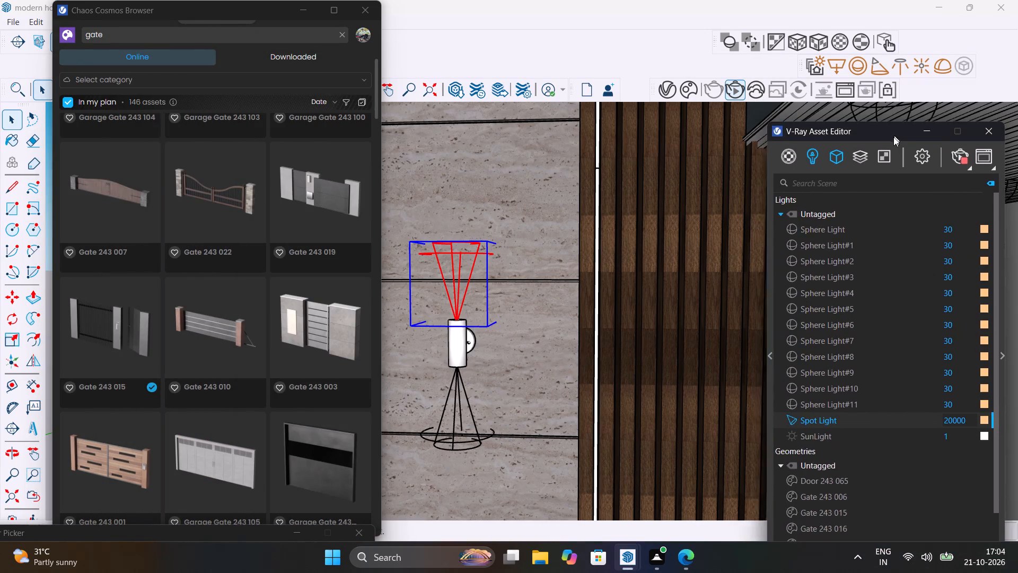
left_click_drag(893, 137, 847, 120)
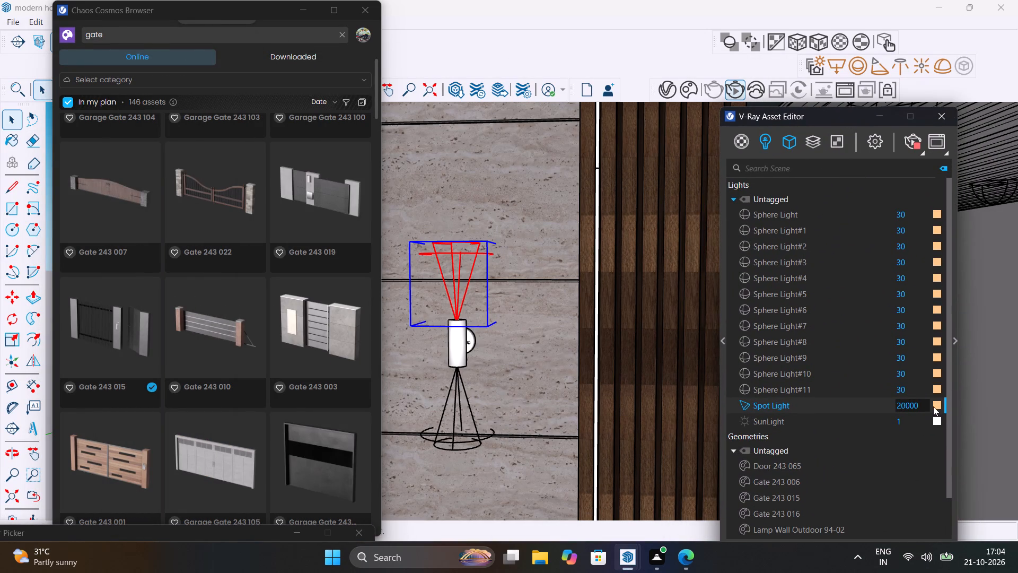
left_click(935, 405)
left_click(935, 392)
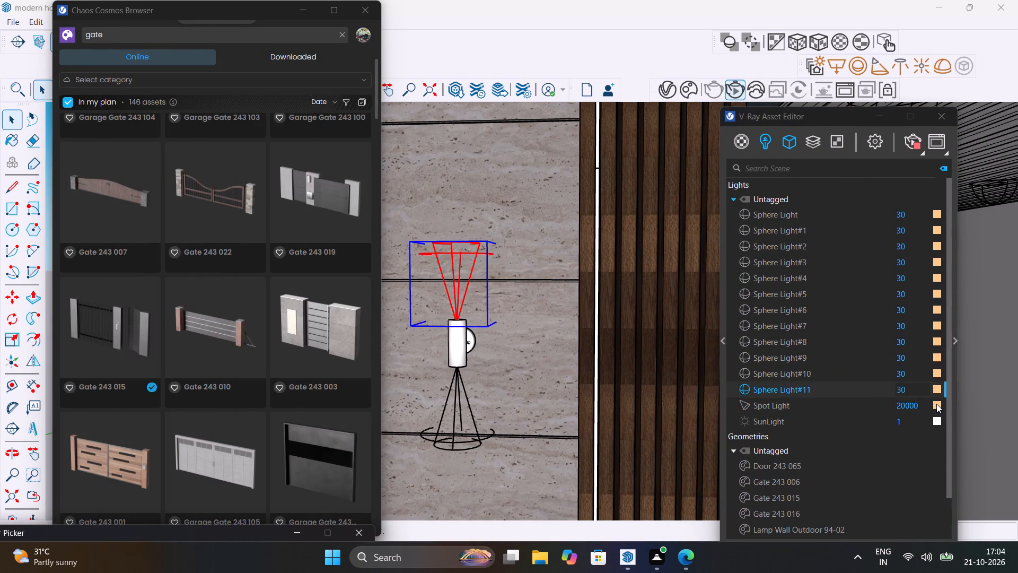
left_click(936, 406)
Open the Spot Light's colour for editing from the upper-floor wall lamp's lower beam, close the Cosmos browser, and return to the V-Ray Asset Editor.
left_click(458, 404)
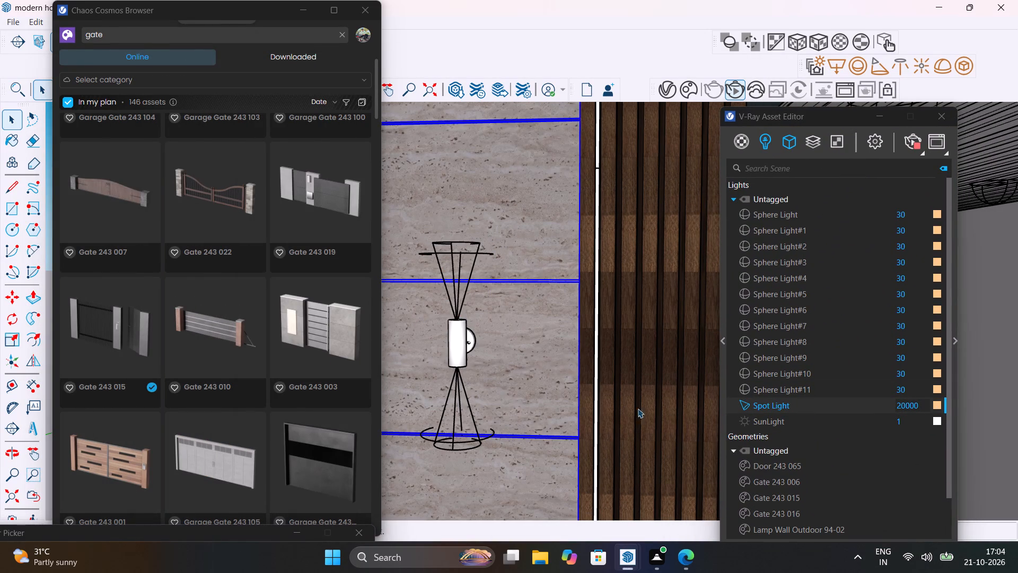
left_click(459, 446)
left_click(450, 440)
left_click(936, 405)
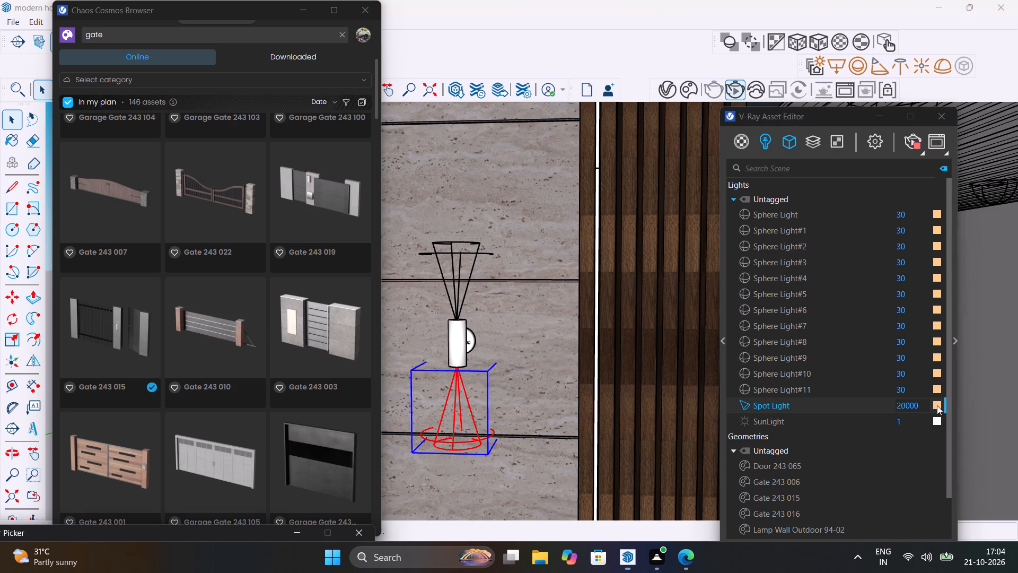
double_click(937, 405)
left_click_drag(656, 23, 637, 152)
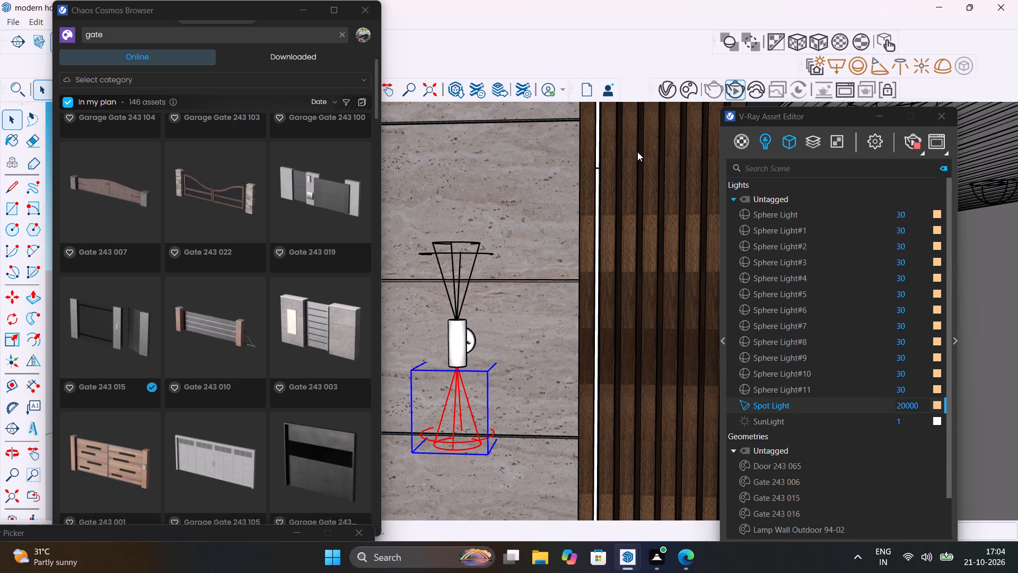
left_click_drag(637, 152, 630, 266)
left_click(361, 8)
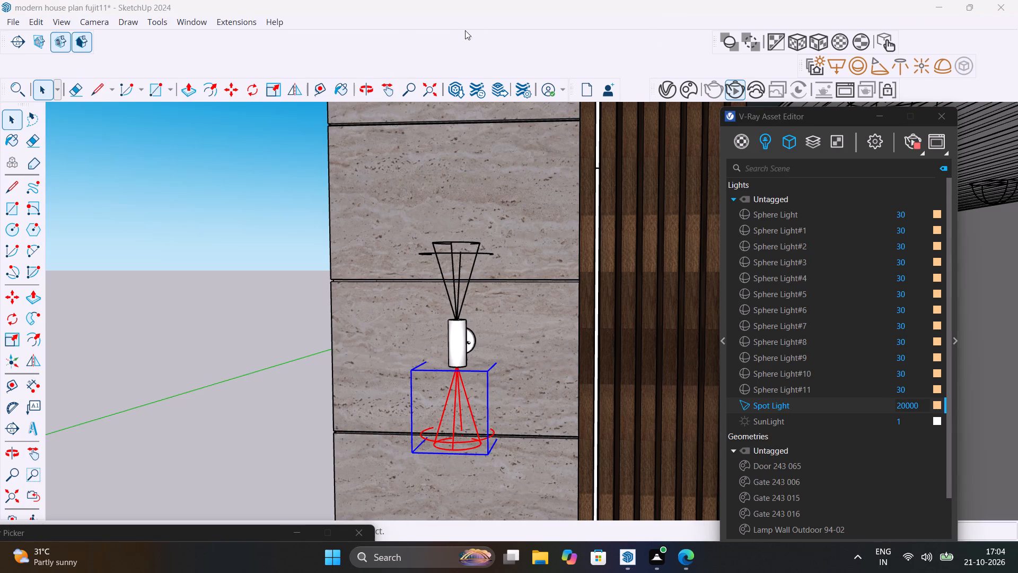
left_click_drag(480, 26, 473, 121)
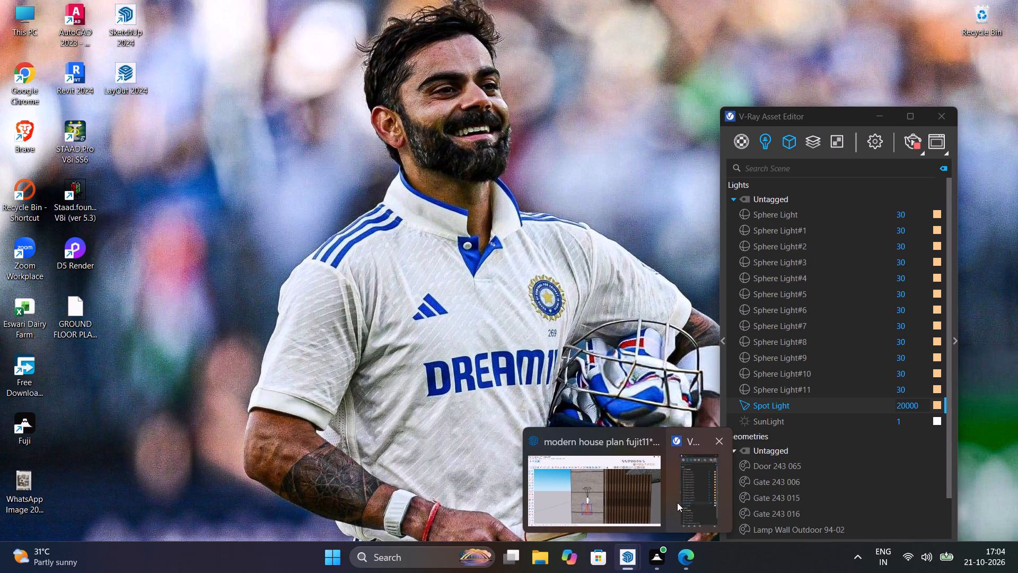
left_click(677, 499)
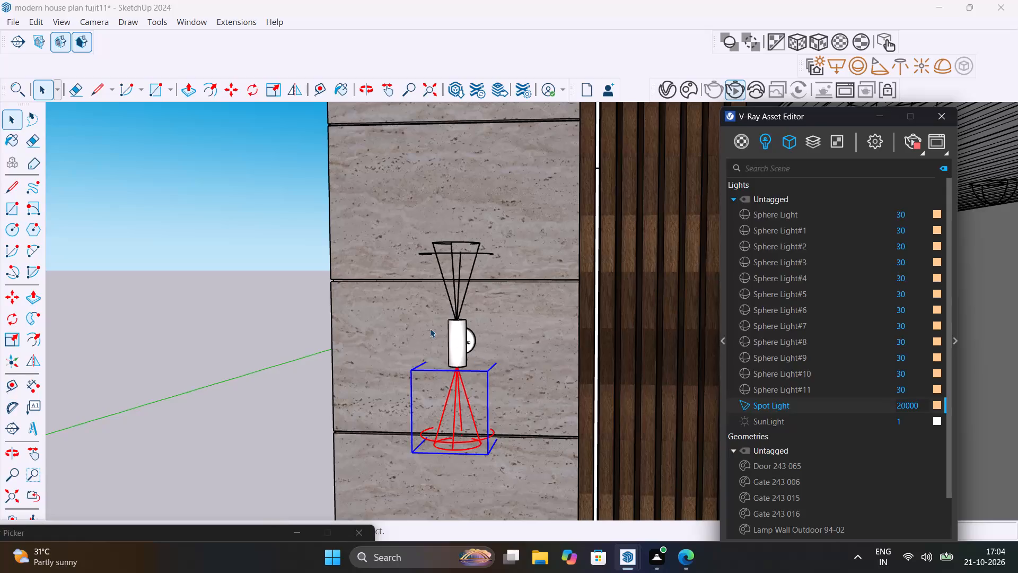
Check the Spot Light's colour with the ground-floor entrance wall lamp selected, close the V-Ray Asset Editor, and deselect the lamp.
scroll(467, 314, "down", 20)
scroll(467, 314, "down", 6)
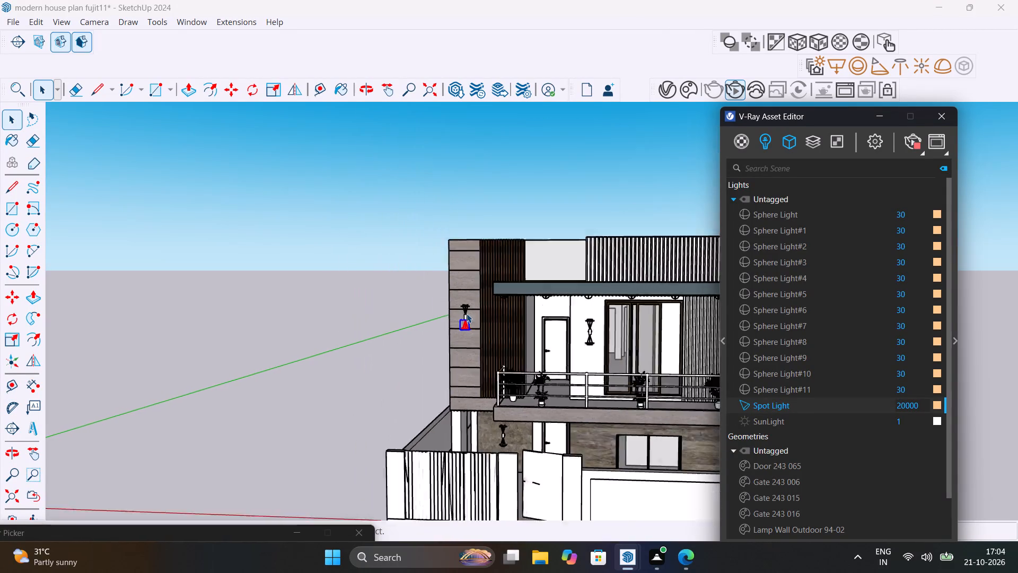
left_click(348, 331)
scroll(507, 408, "up", 19)
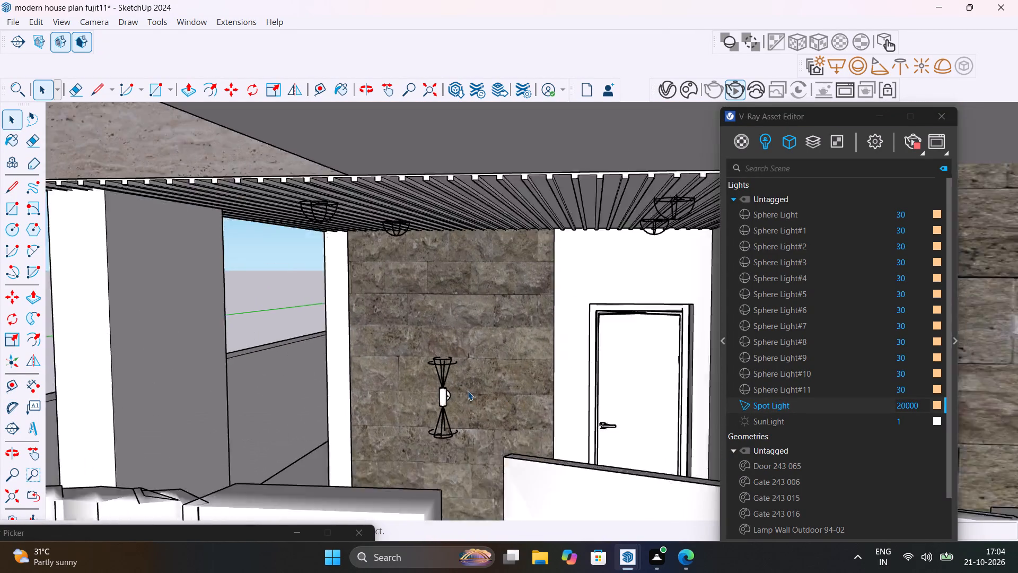
scroll(468, 391, "up", 2)
left_click(440, 440)
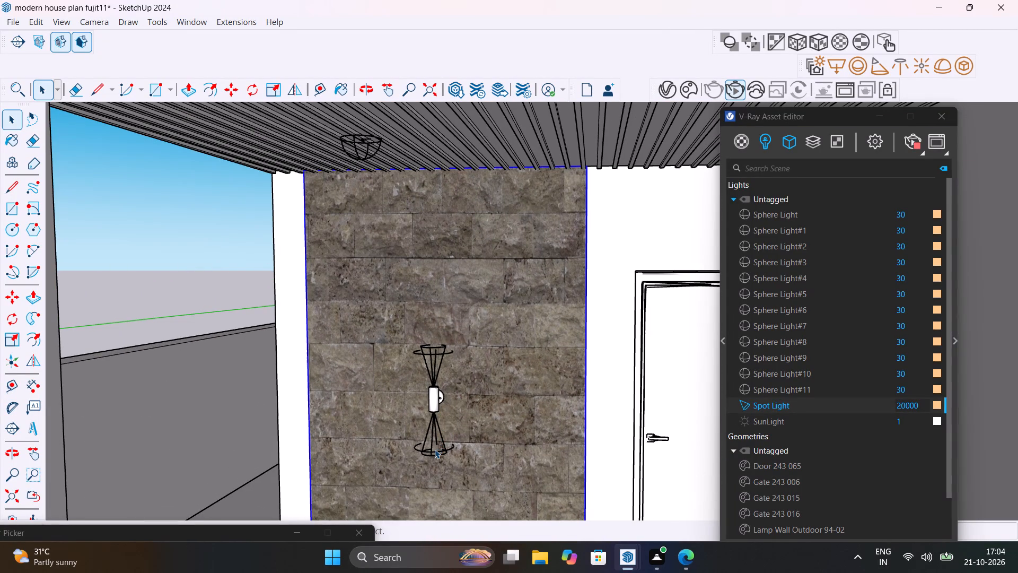
left_click(435, 449)
left_click(433, 453)
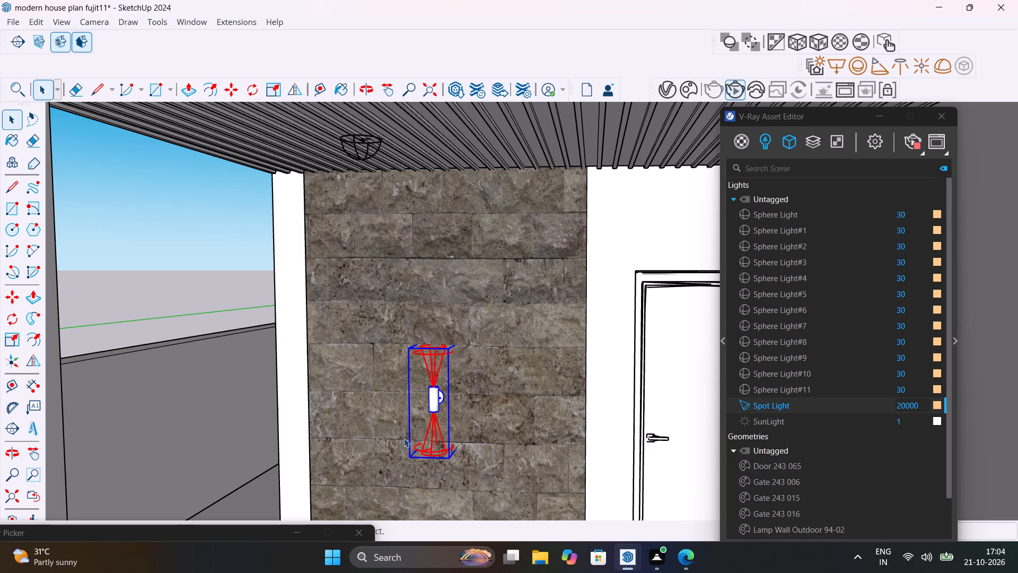
left_click(938, 405)
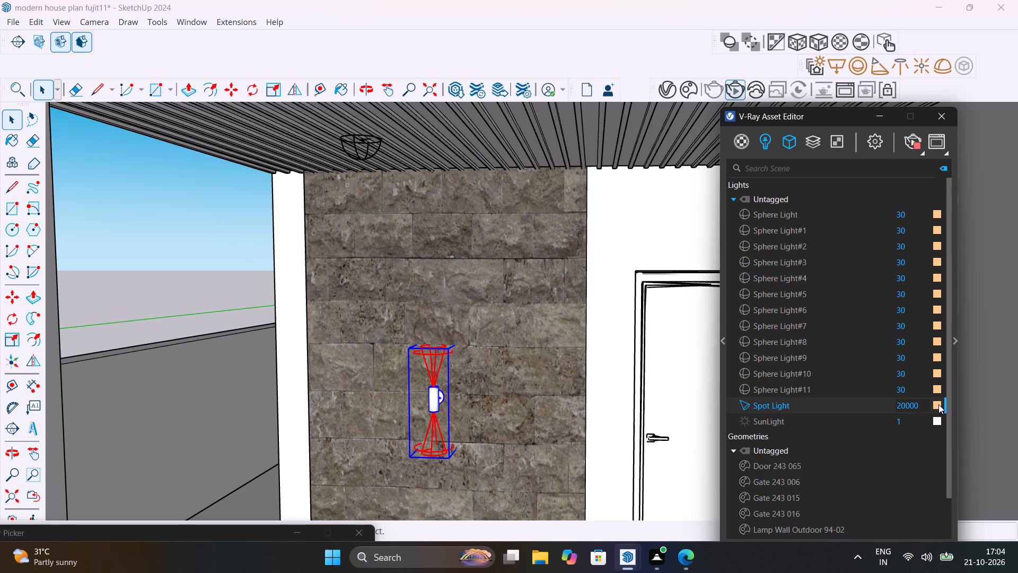
scroll(343, 377, "down", 7)
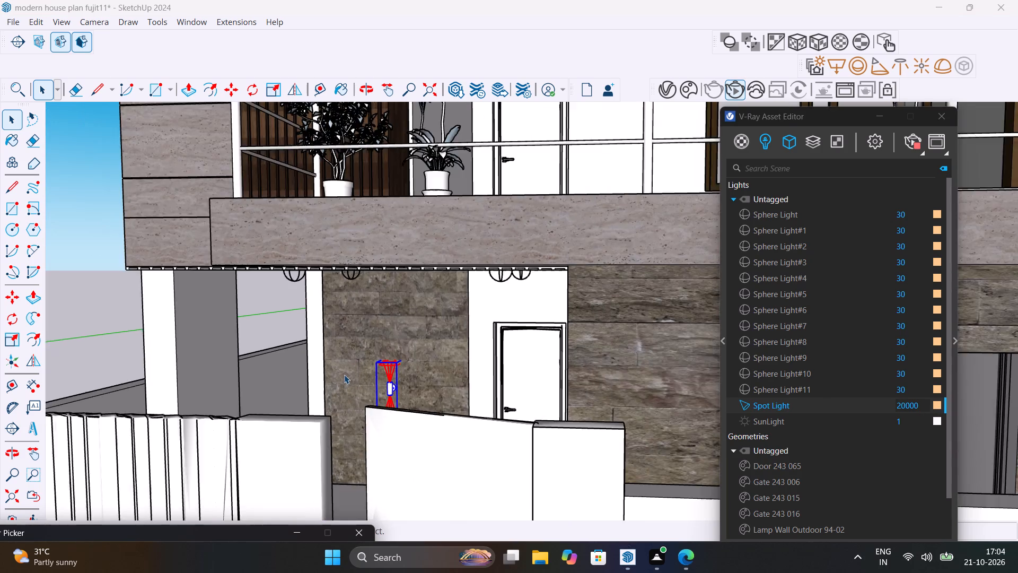
scroll(344, 375, "down", 4)
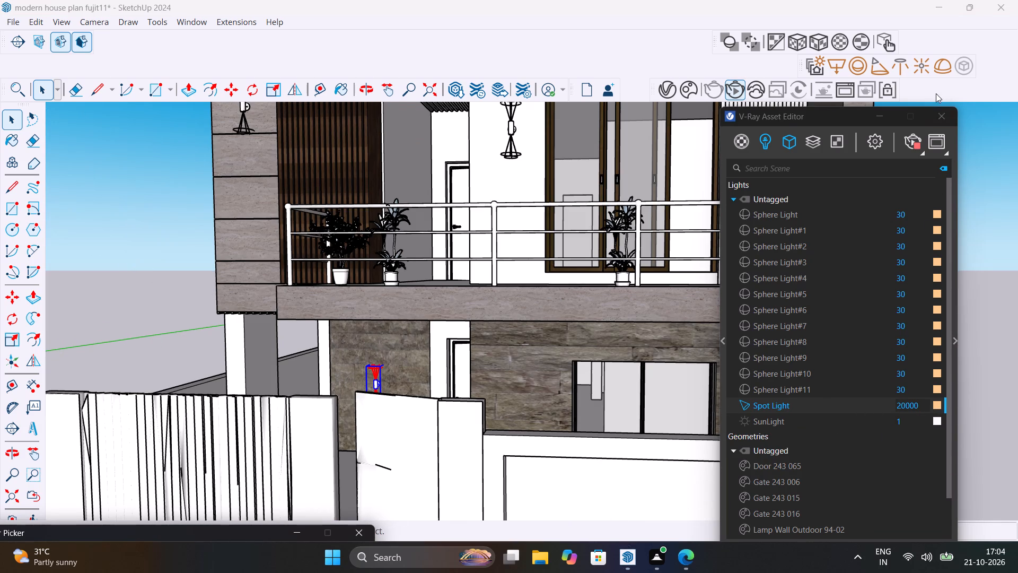
left_click(949, 112)
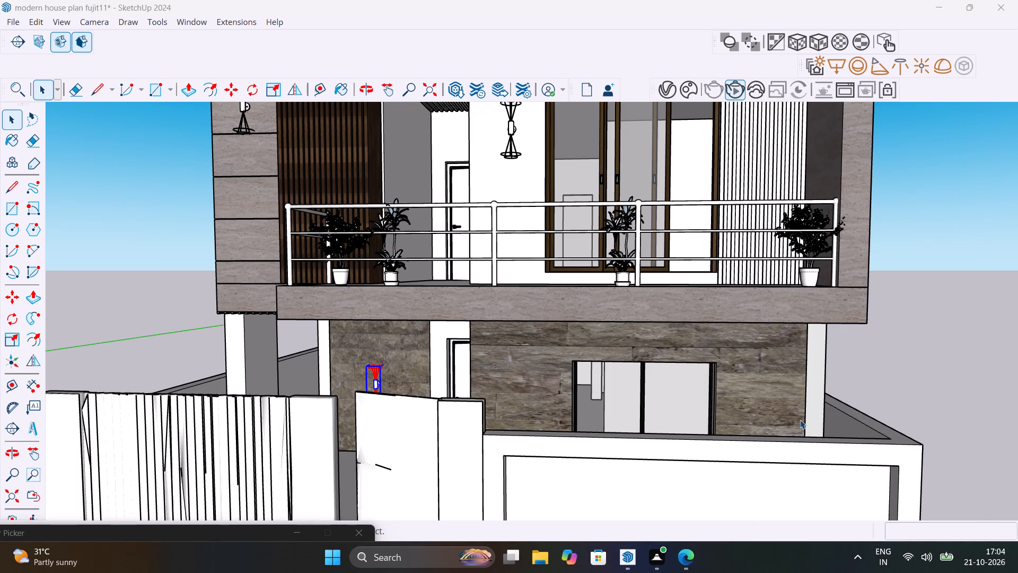
left_click(876, 387)
With the front gate and forecourt in view, clear the gate search in Chaos Cosmos and look through all downloaded assets.
scroll(582, 384, "down", 5)
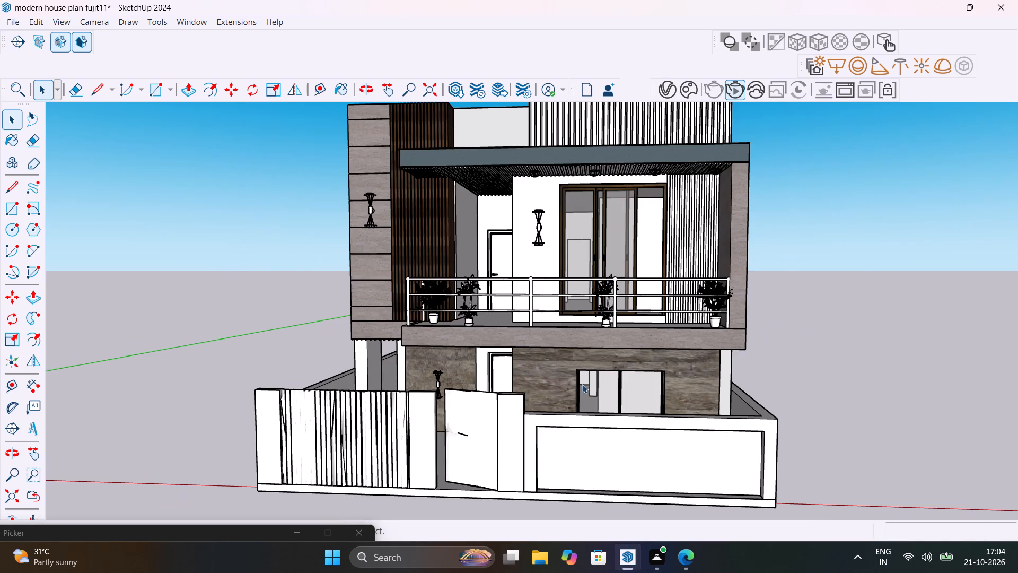
middle_click_drag(580, 386, 616, 352)
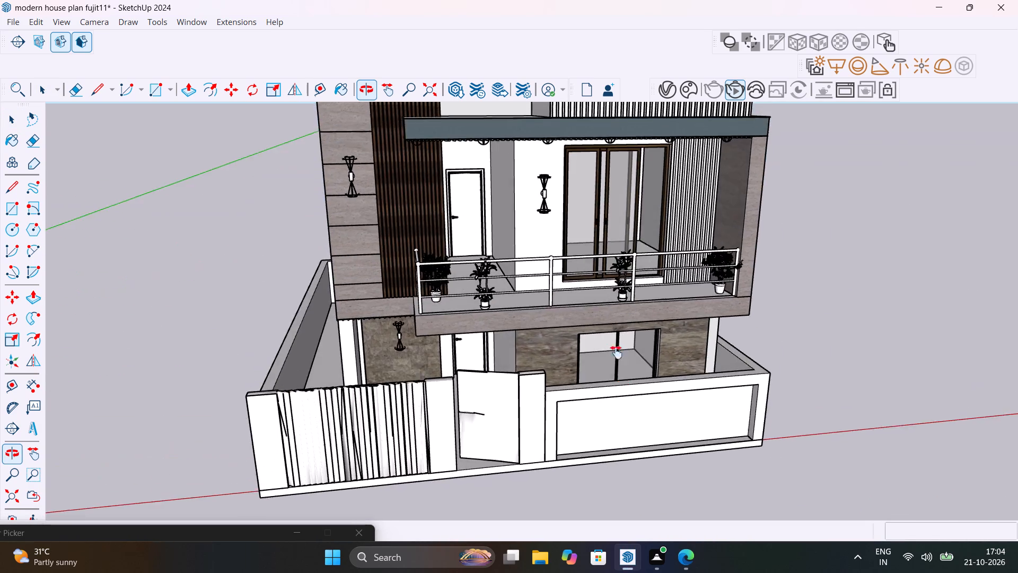
middle_click_drag(616, 352, 608, 331)
scroll(506, 370, "up", 4)
middle_click_drag(514, 363, 577, 467, "shift")
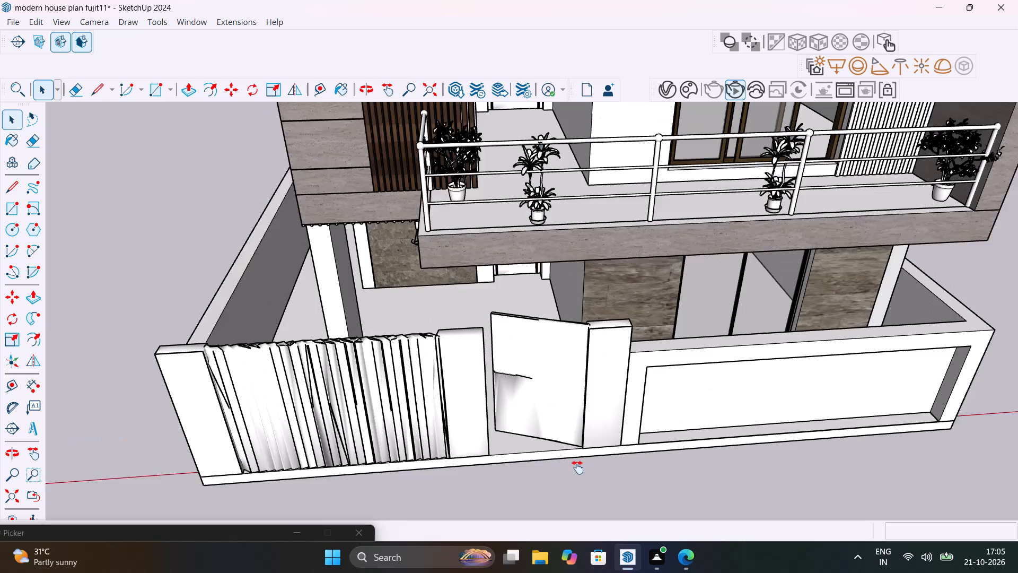
middle_click_drag(577, 467, 536, 453, "shift")
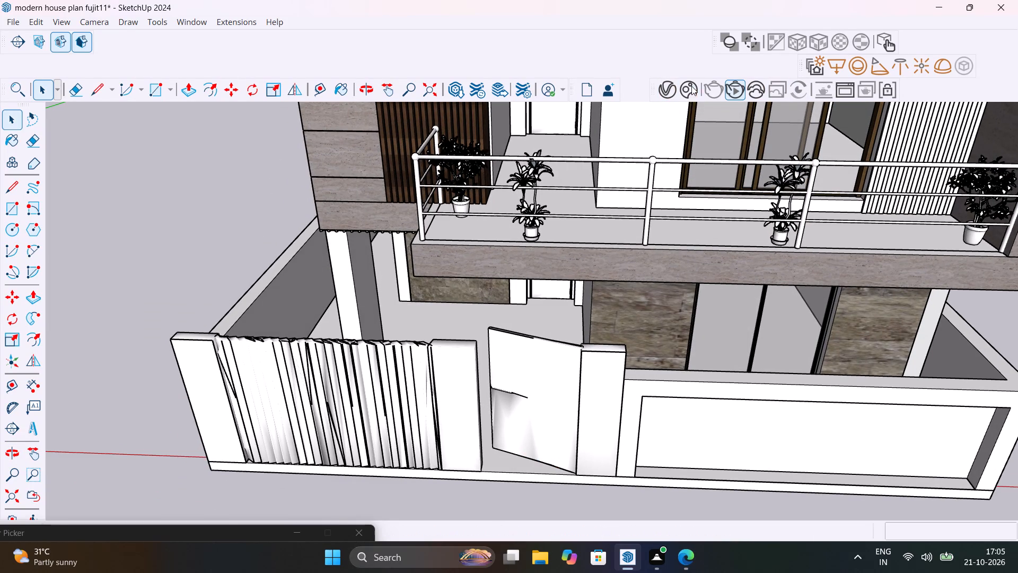
left_click(691, 86)
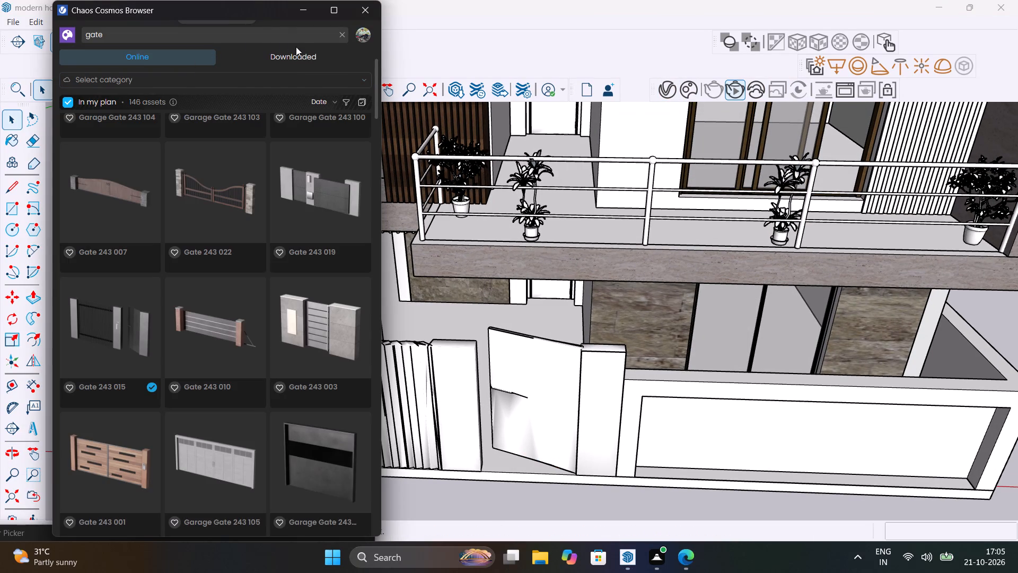
left_click(297, 50)
left_click(343, 33)
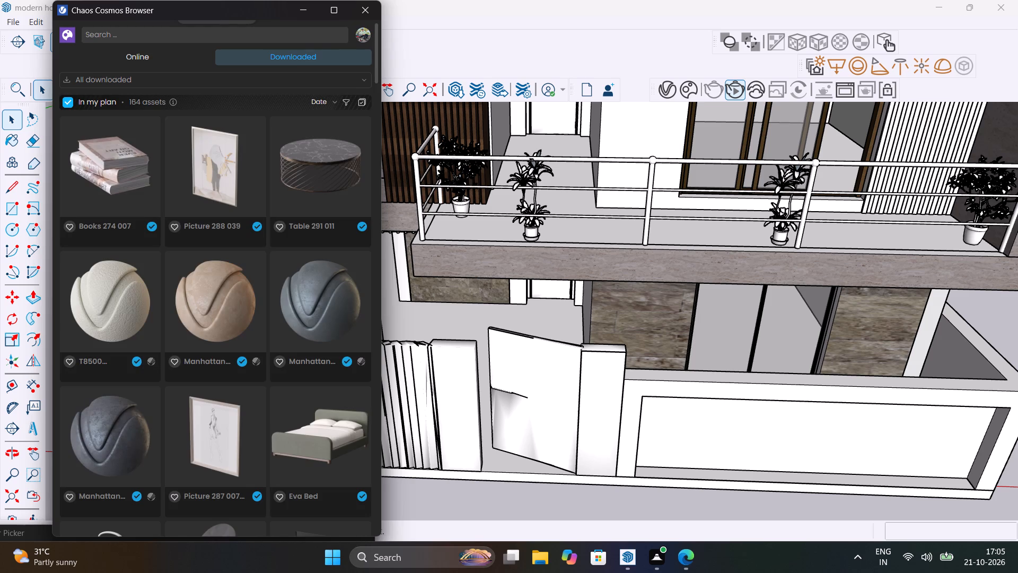
scroll(331, 184, "down", 15)
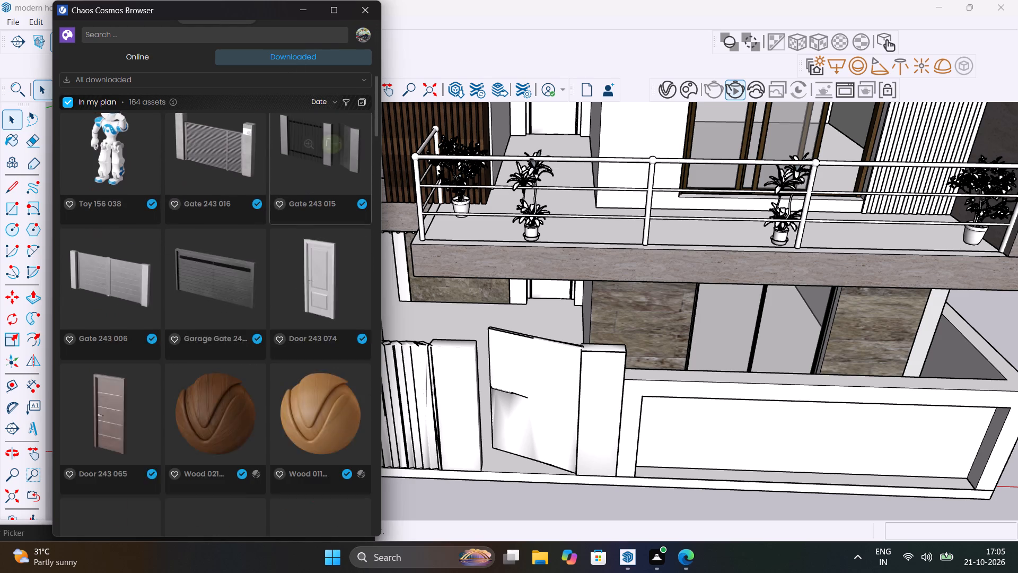
scroll(323, 281, "down", 16)
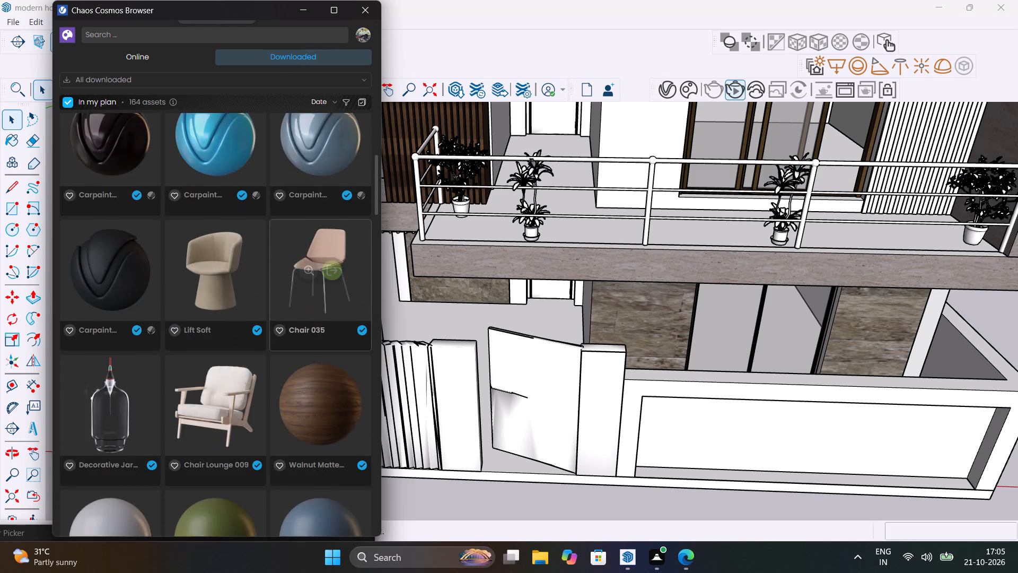
scroll(323, 281, "down", 18)
scroll(323, 282, "down", 4)
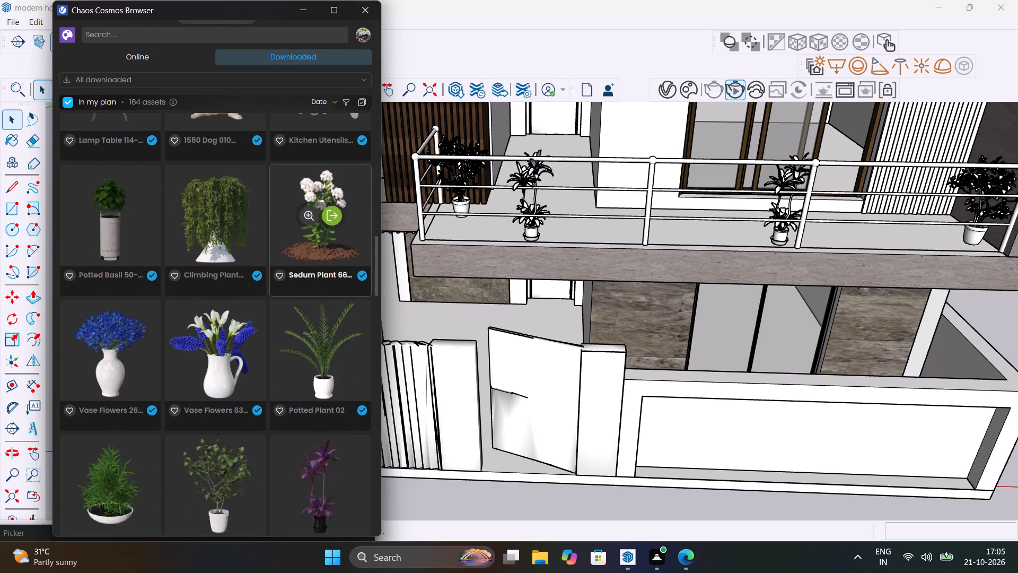
scroll(323, 282, "down", 18)
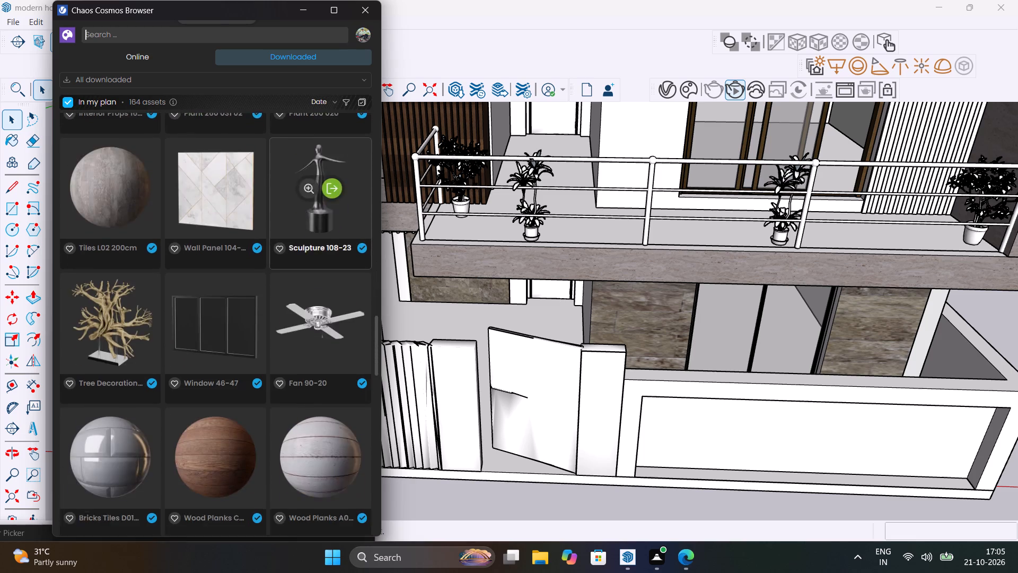
scroll(323, 282, "up", 3)
scroll(323, 282, "down", 9)
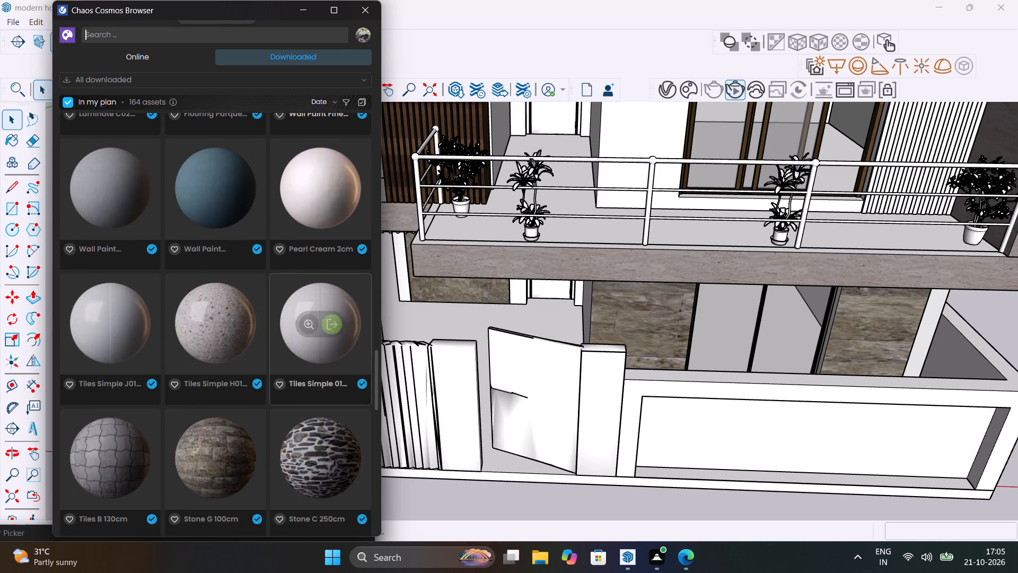
scroll(323, 282, "down", 20)
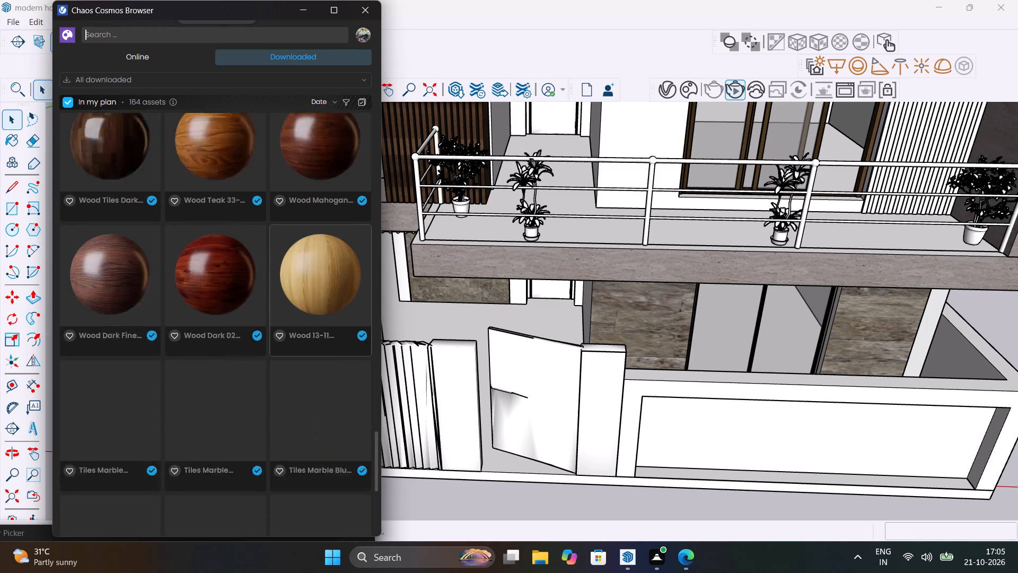
scroll(323, 282, "down", 17)
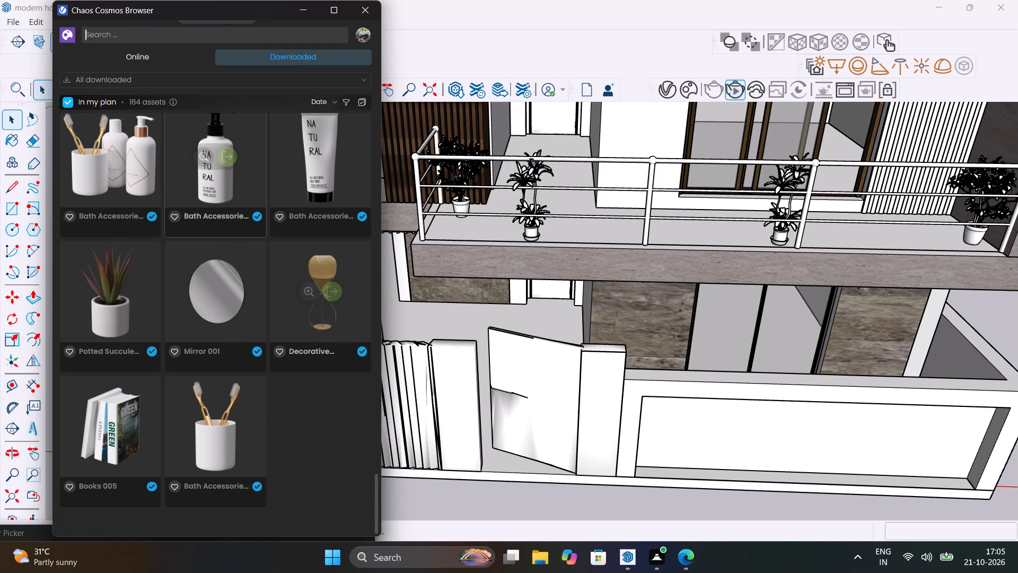
Search the online Cosmos library for "cars".
left_click(155, 53)
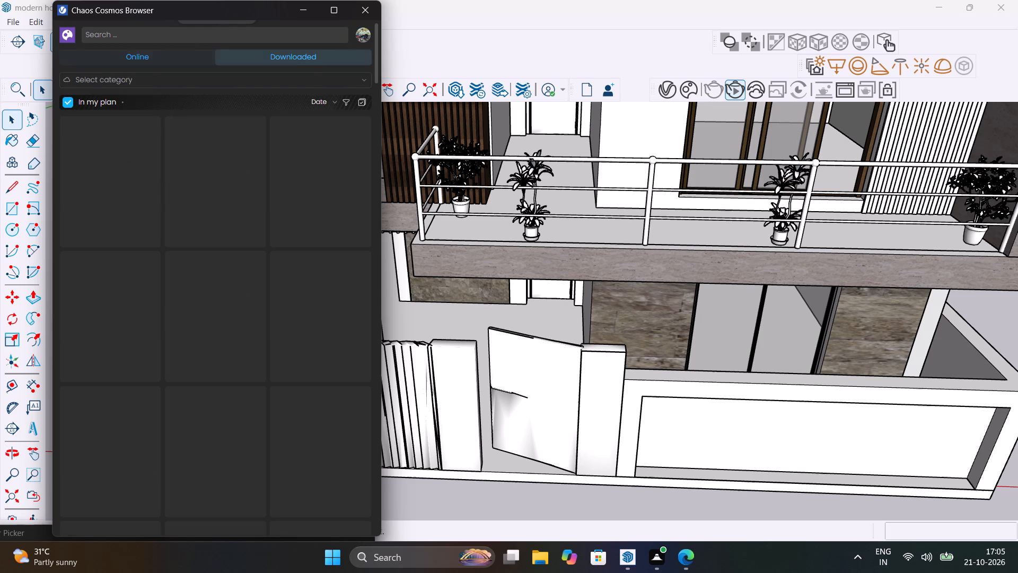
left_click(191, 27)
type("CARS")
key("Return")
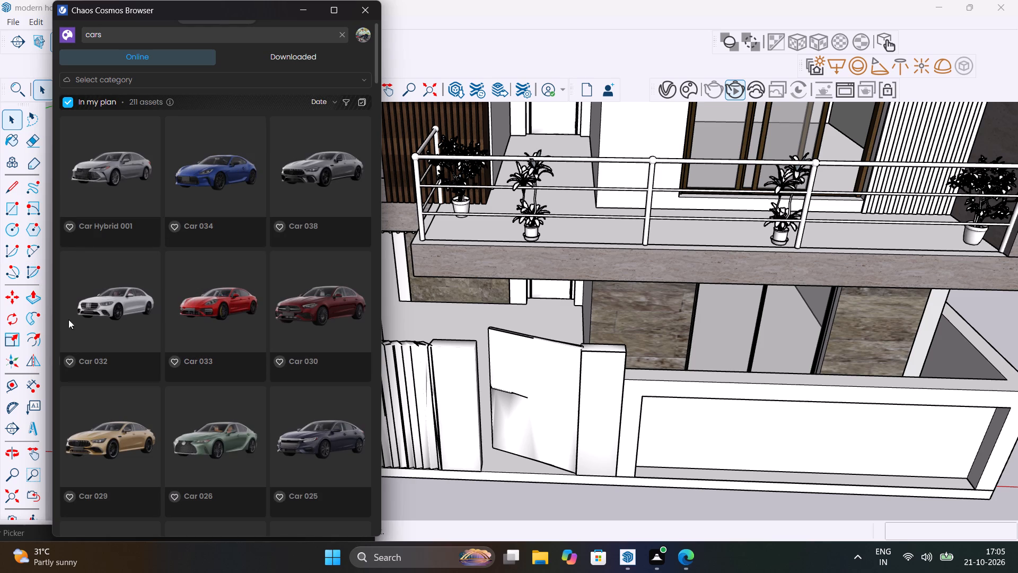
Look through the online car models and compare them for one that suits the house's forecourt.
scroll(231, 384, "down", 3)
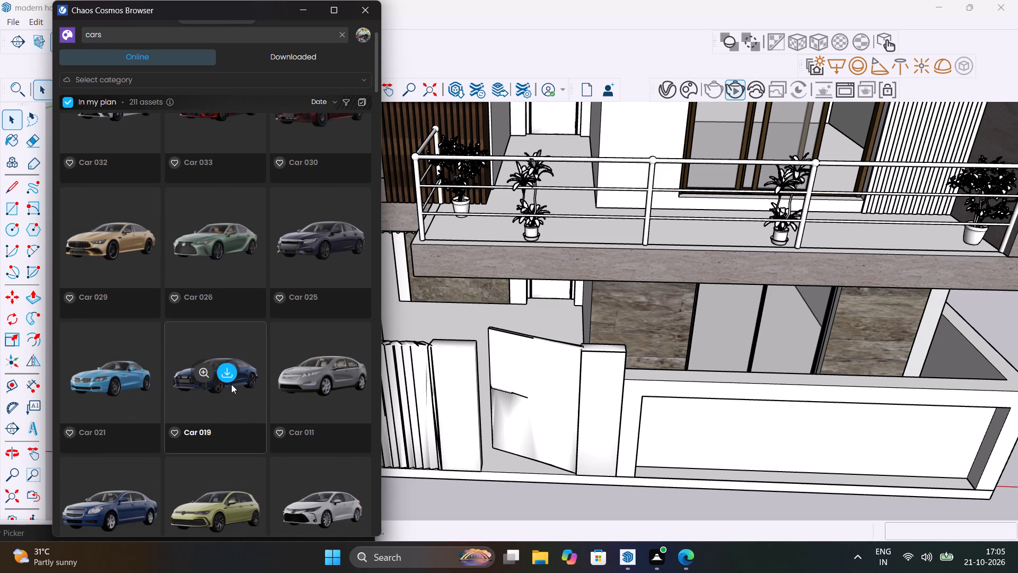
scroll(231, 384, "down", 1)
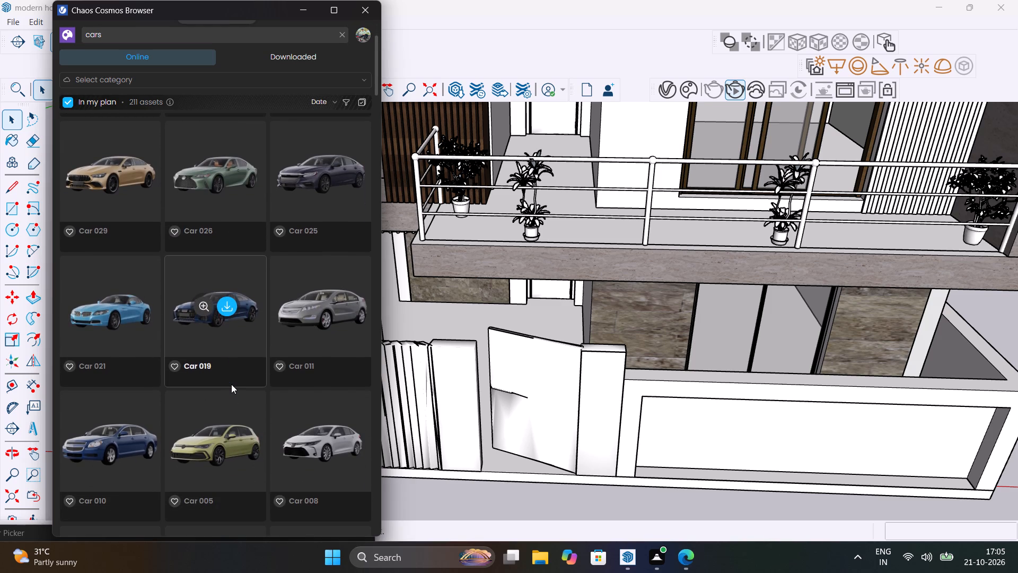
scroll(231, 384, "down", 5)
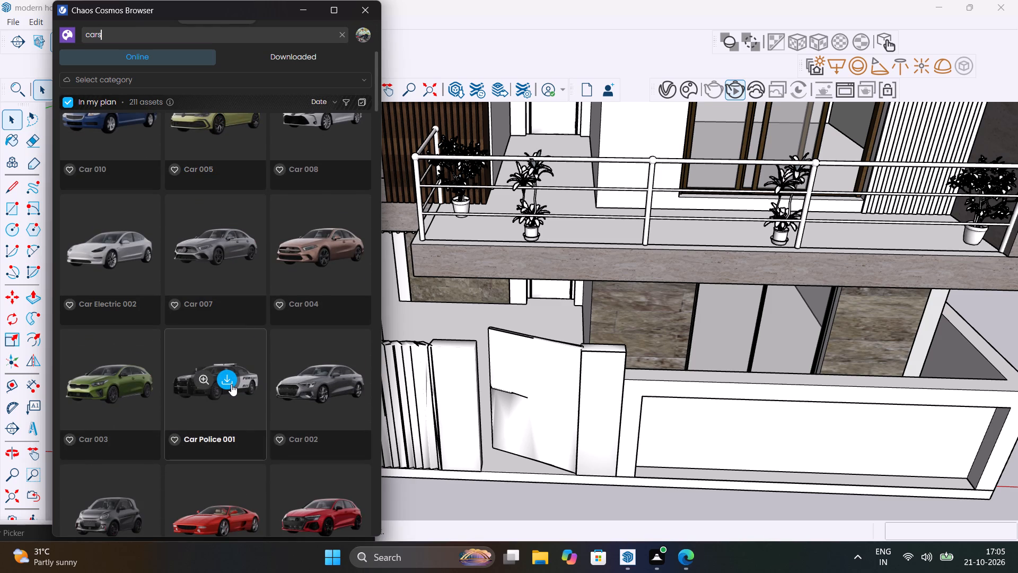
scroll(231, 384, "down", 3)
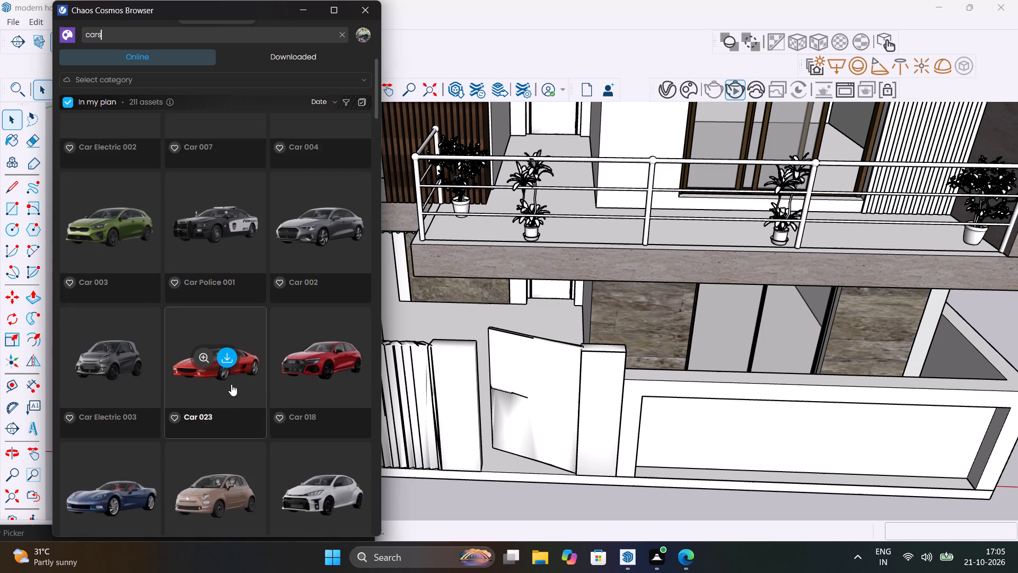
scroll(231, 384, "down", 6)
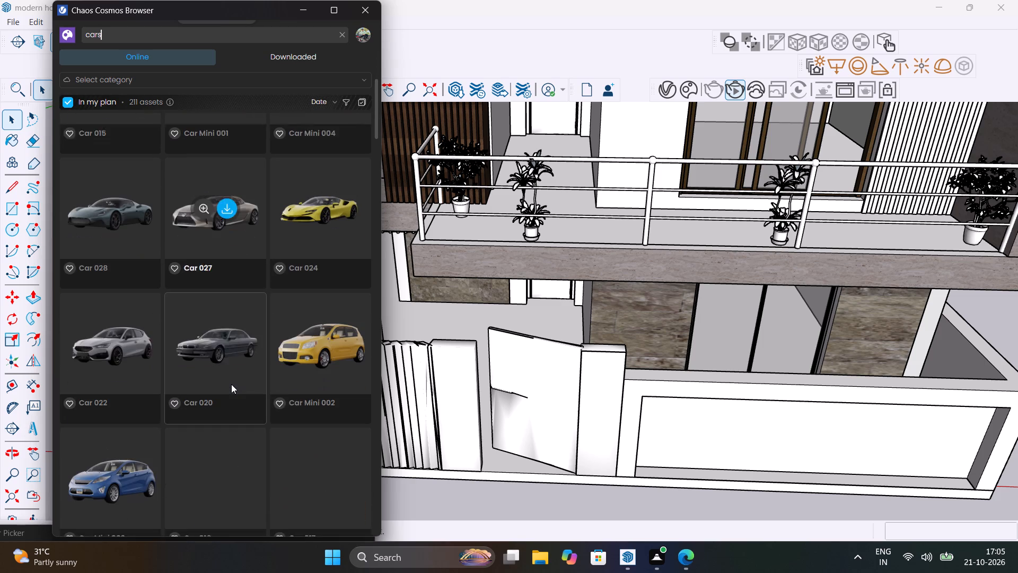
scroll(231, 384, "down", 7)
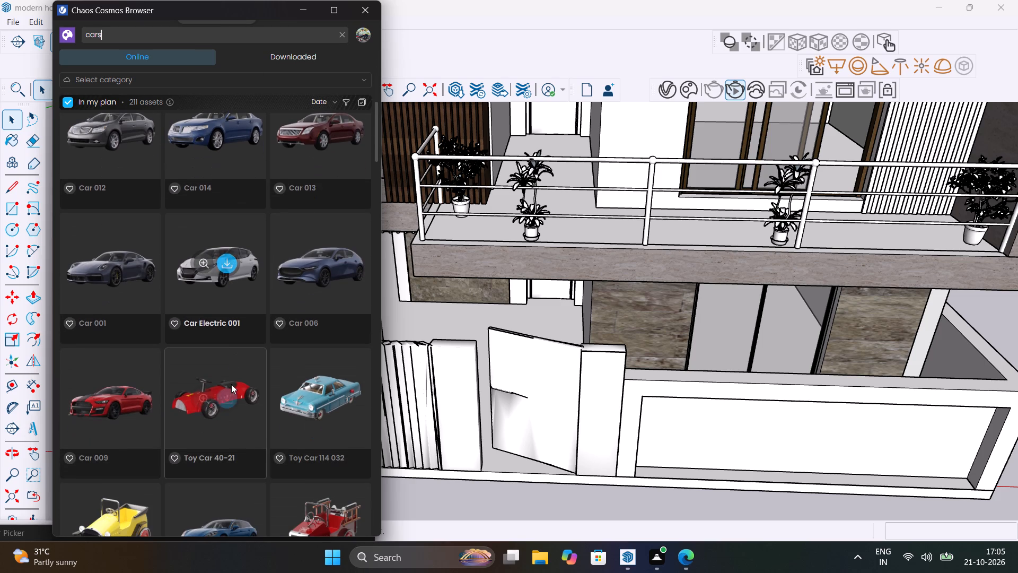
scroll(231, 384, "up", 20)
scroll(231, 384, "up", 4)
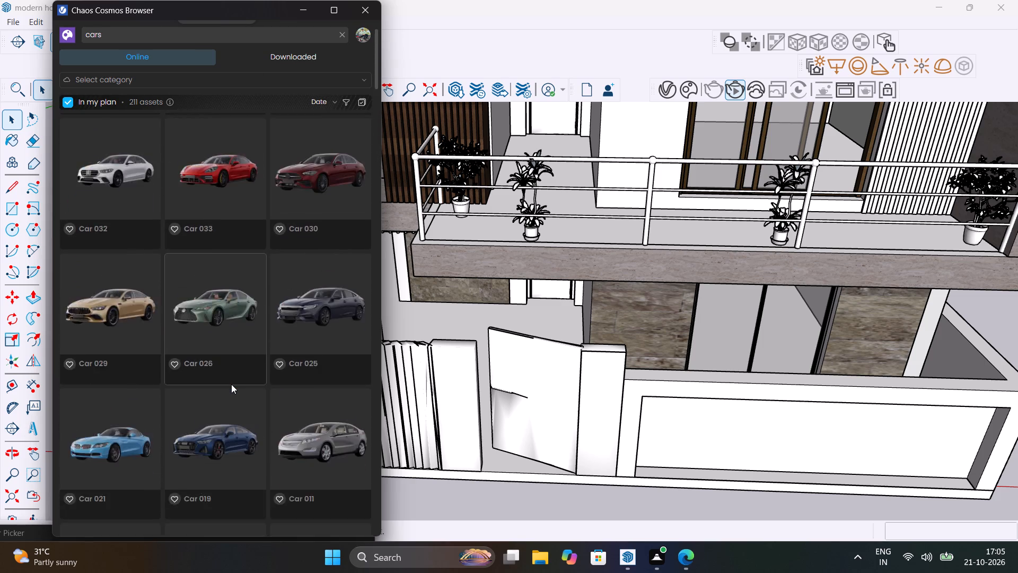
scroll(231, 384, "up", 10)
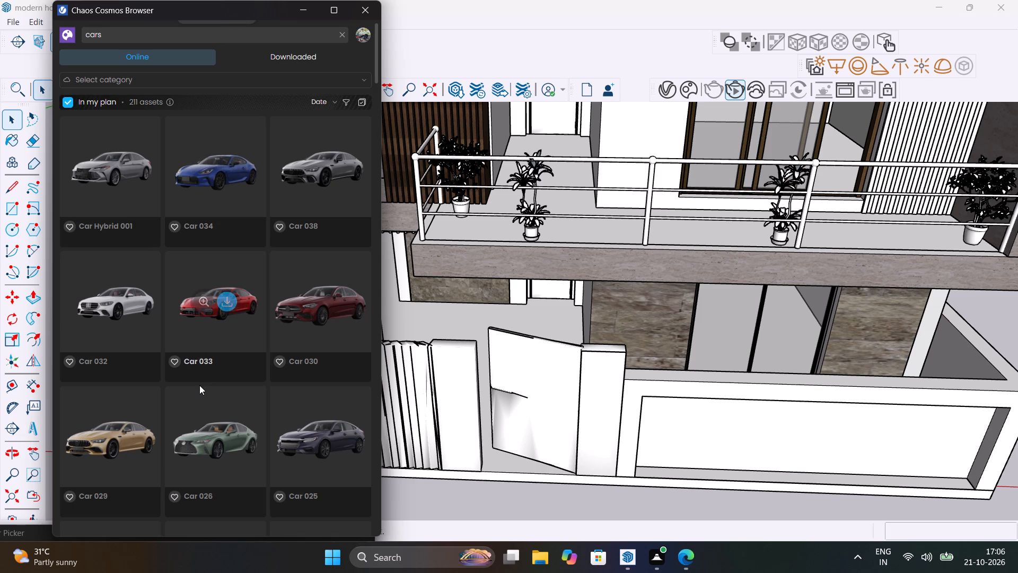
scroll(199, 385, "down", 1)
scroll(199, 385, "up", 1)
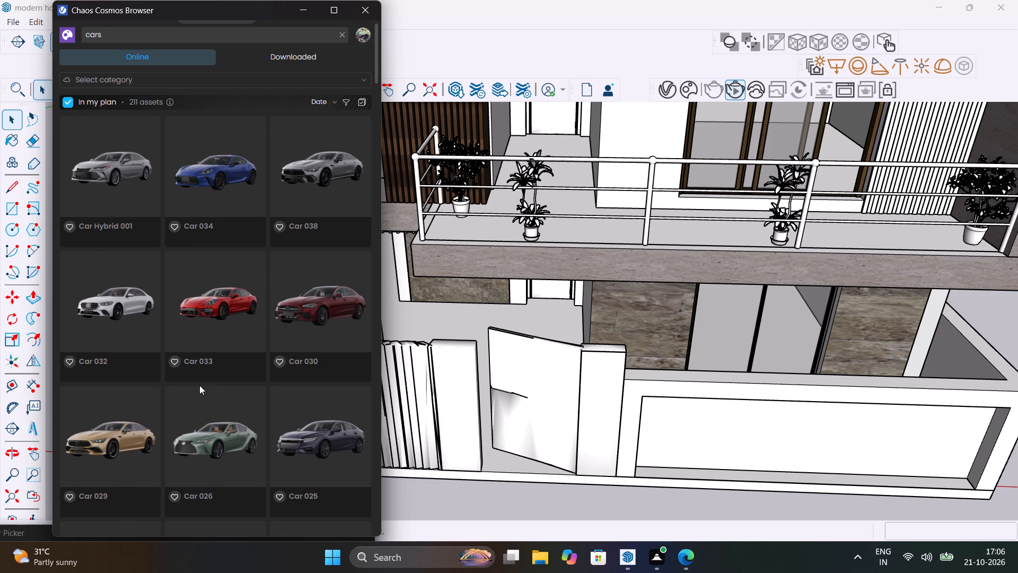
scroll(208, 375, "down", 5)
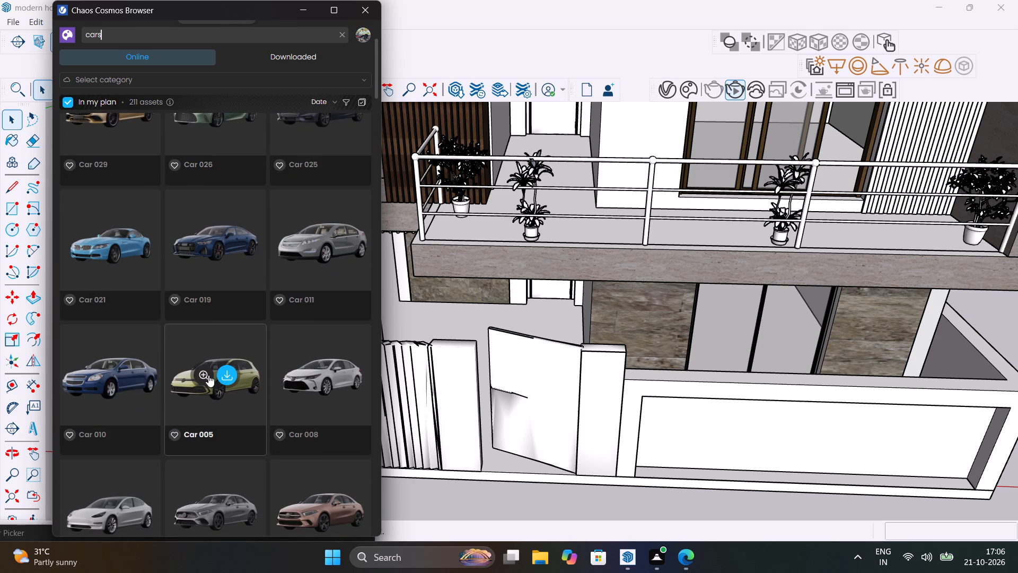
scroll(208, 375, "down", 4)
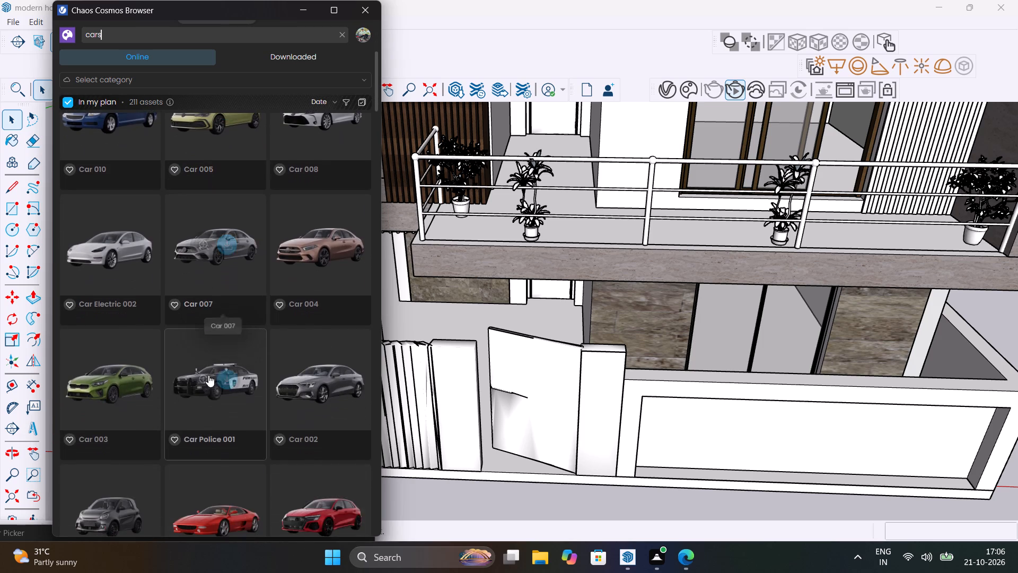
scroll(208, 375, "up", 4)
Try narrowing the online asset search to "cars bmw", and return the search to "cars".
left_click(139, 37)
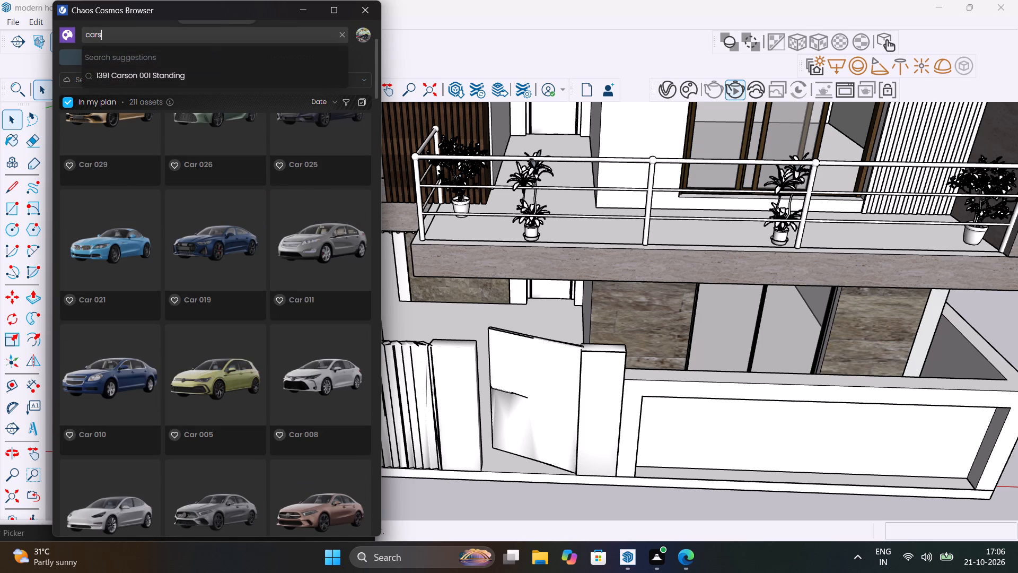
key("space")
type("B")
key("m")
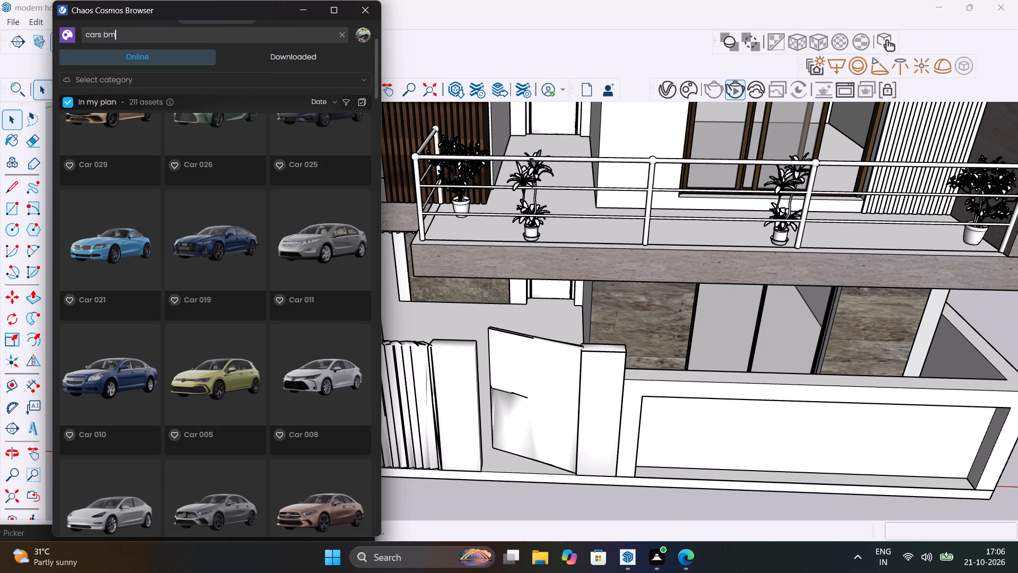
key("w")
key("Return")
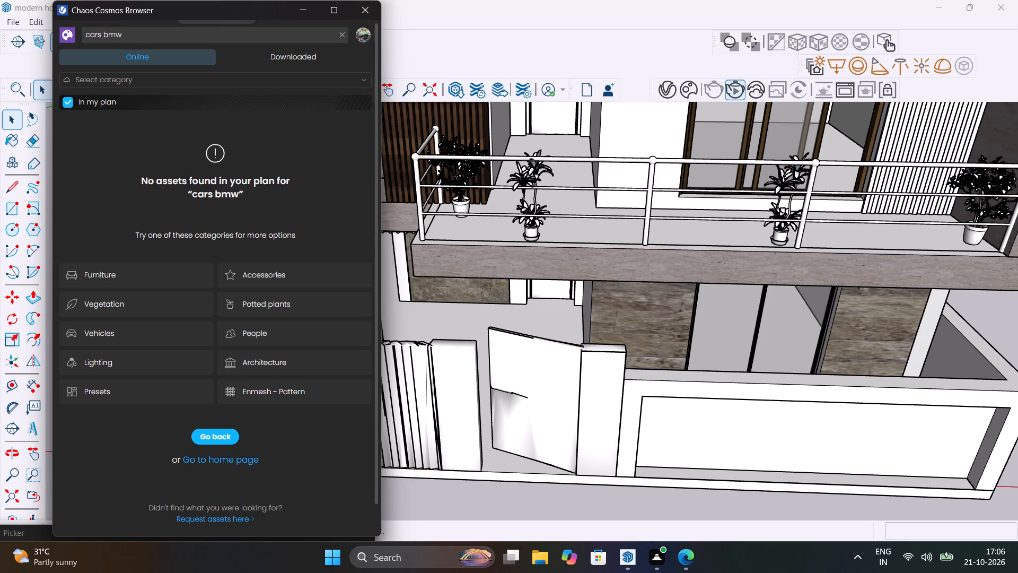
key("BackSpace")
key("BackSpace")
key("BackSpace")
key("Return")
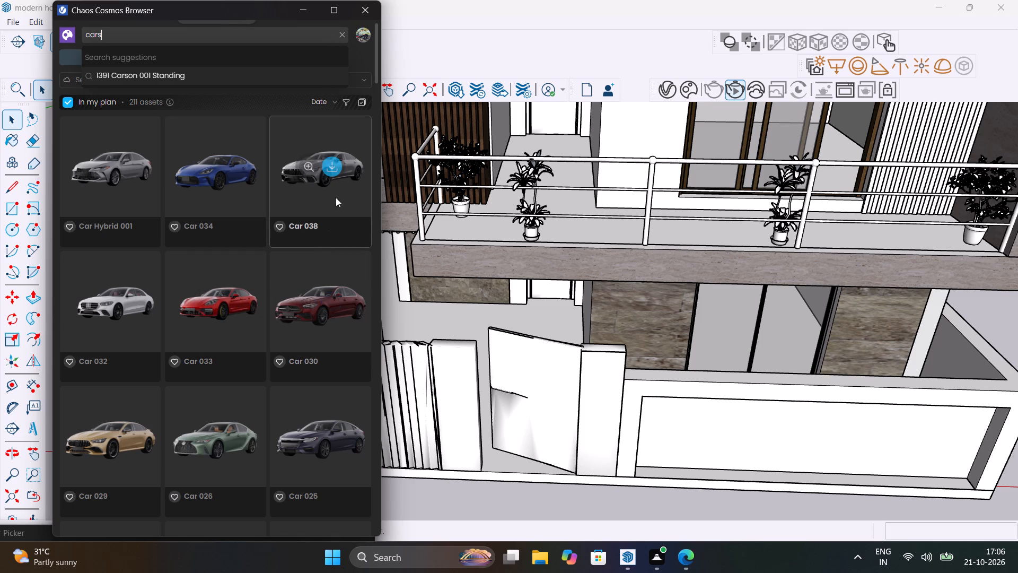
Download the Car 038 model from the online Cosmos car results.
left_click(330, 164)
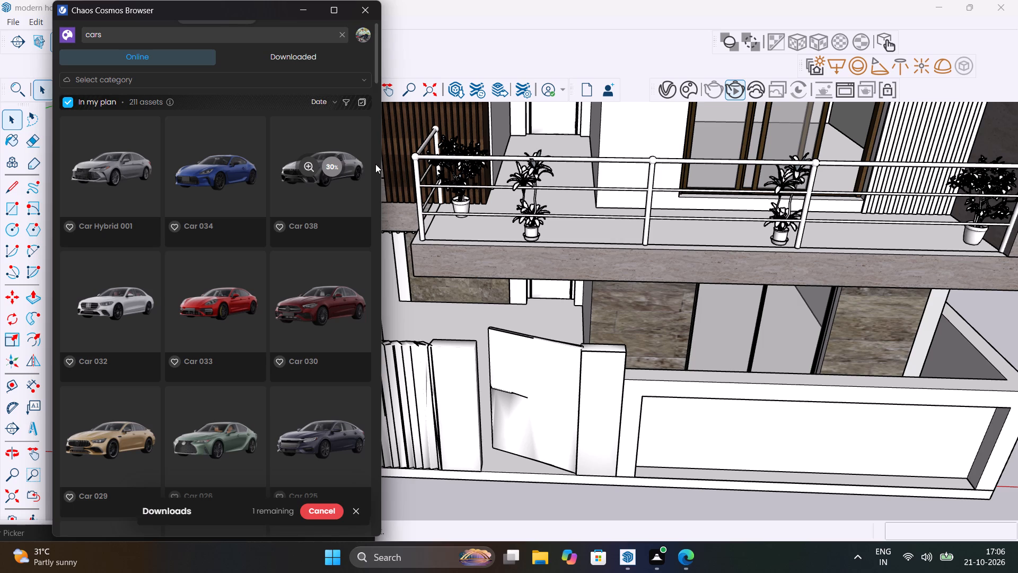
key("Right")
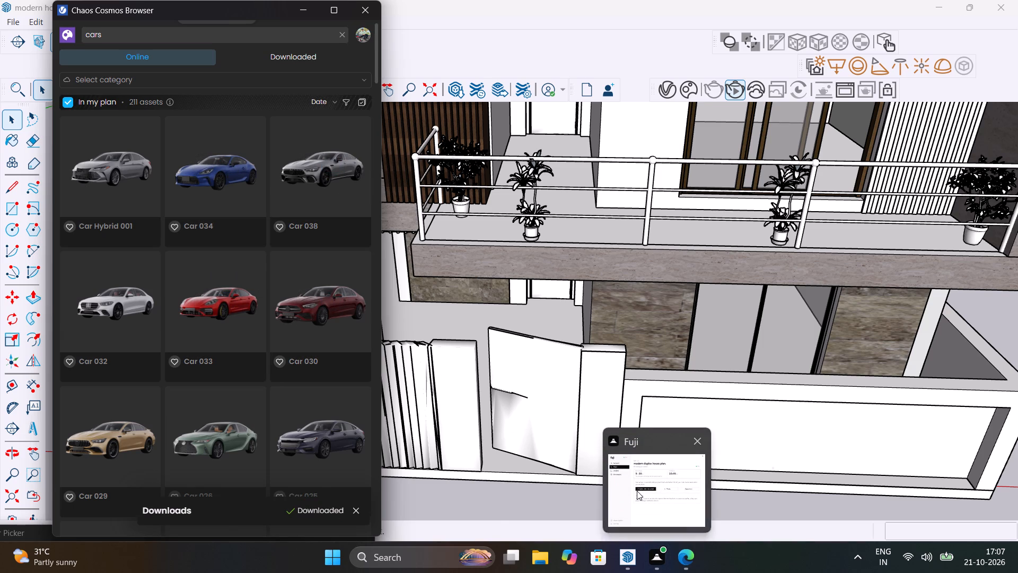
left_click_drag(637, 491, 126, 230)
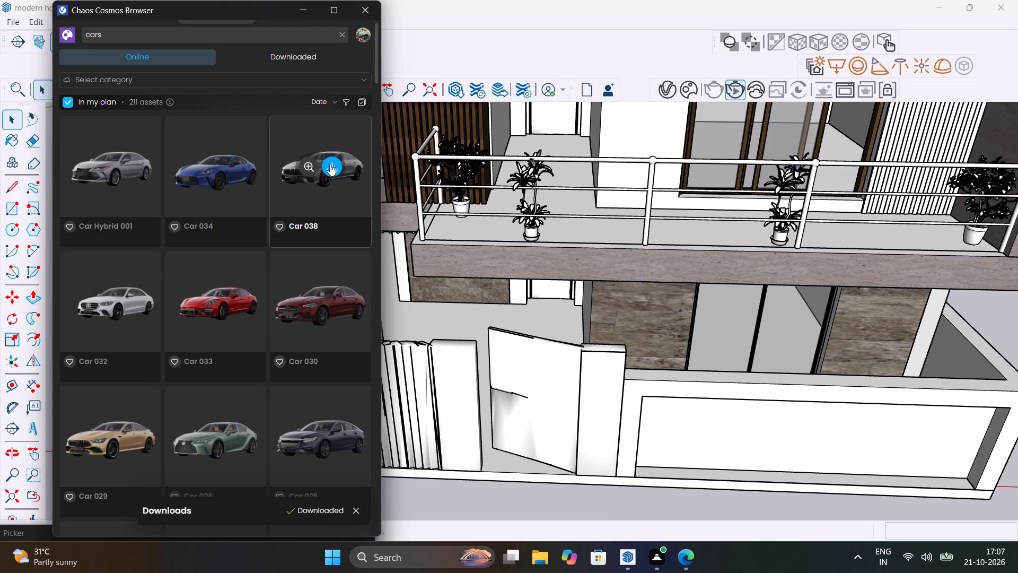
left_click(329, 167)
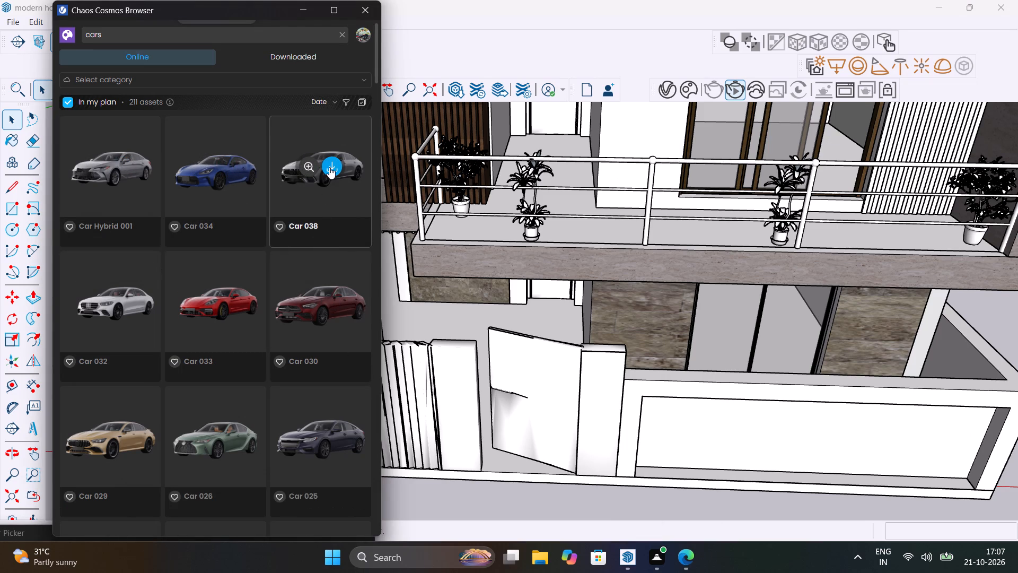
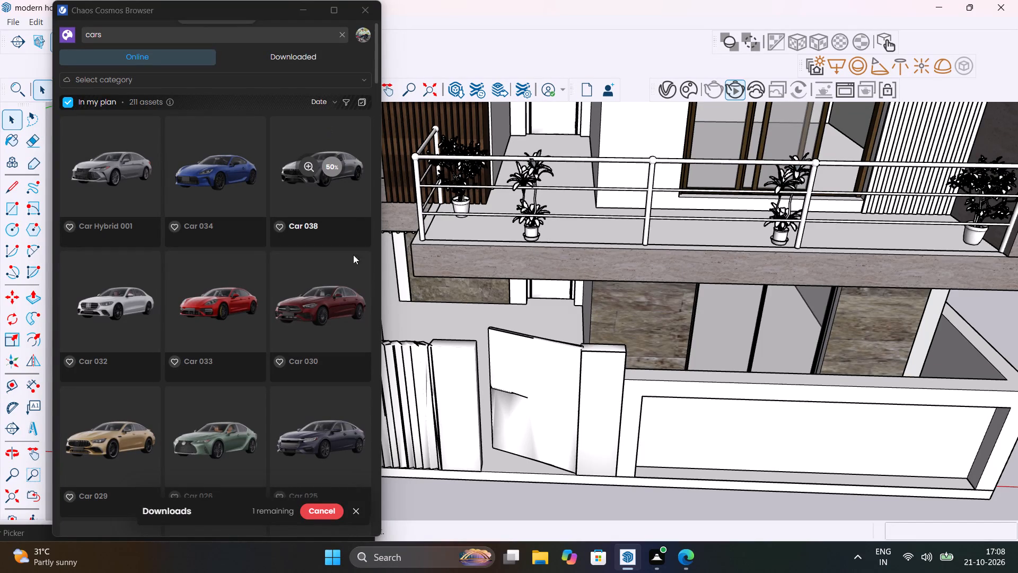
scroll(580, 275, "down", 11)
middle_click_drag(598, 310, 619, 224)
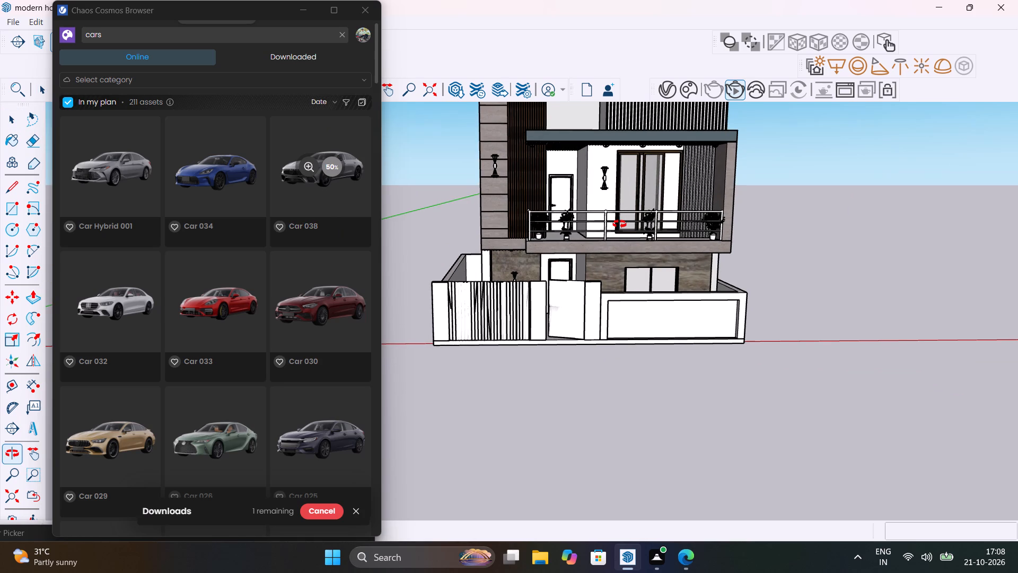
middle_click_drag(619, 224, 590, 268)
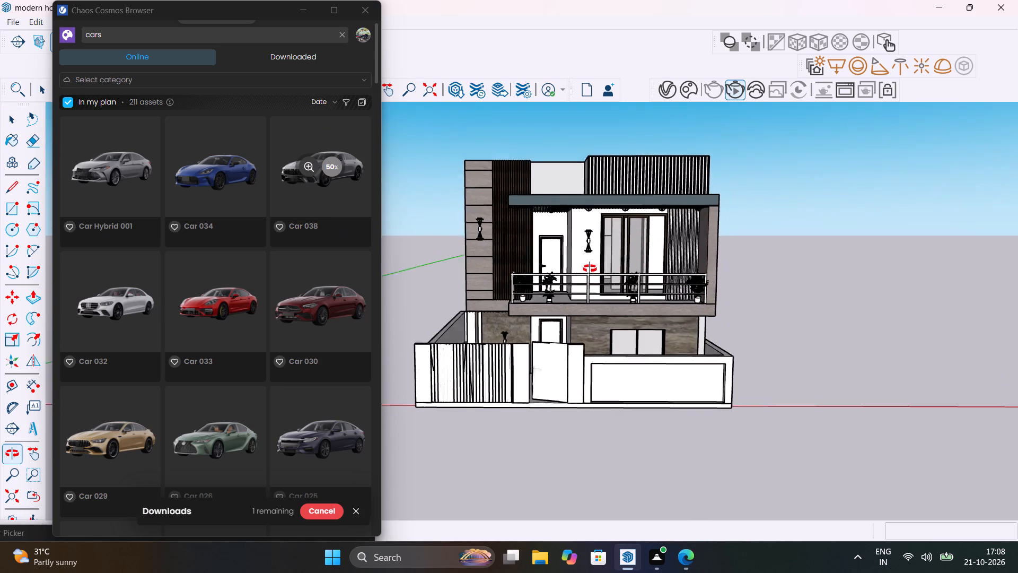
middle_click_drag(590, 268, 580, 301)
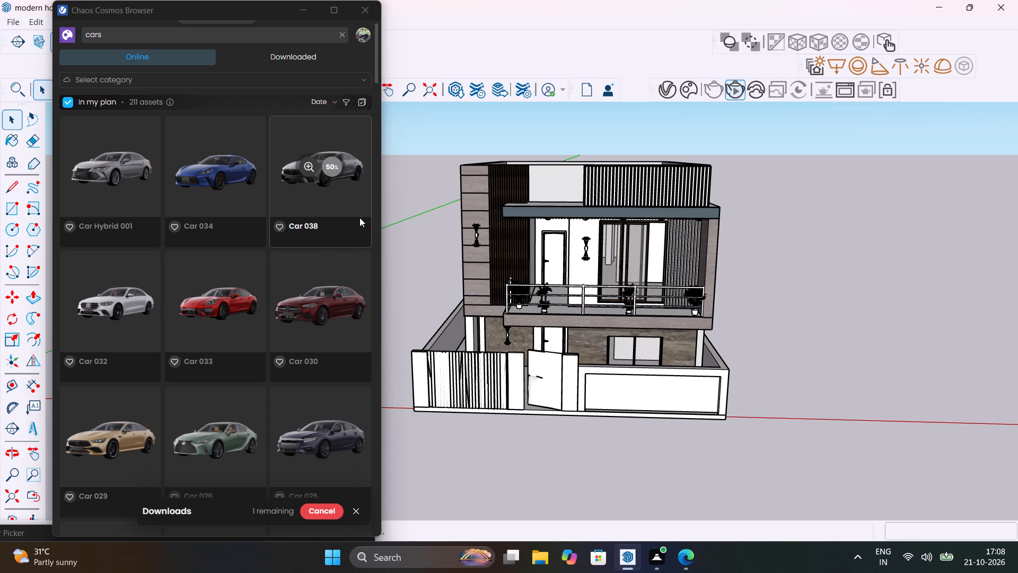
Preview the online car models one after another, starting from Car 038, to compare them as candidates for the house.
left_click(309, 166)
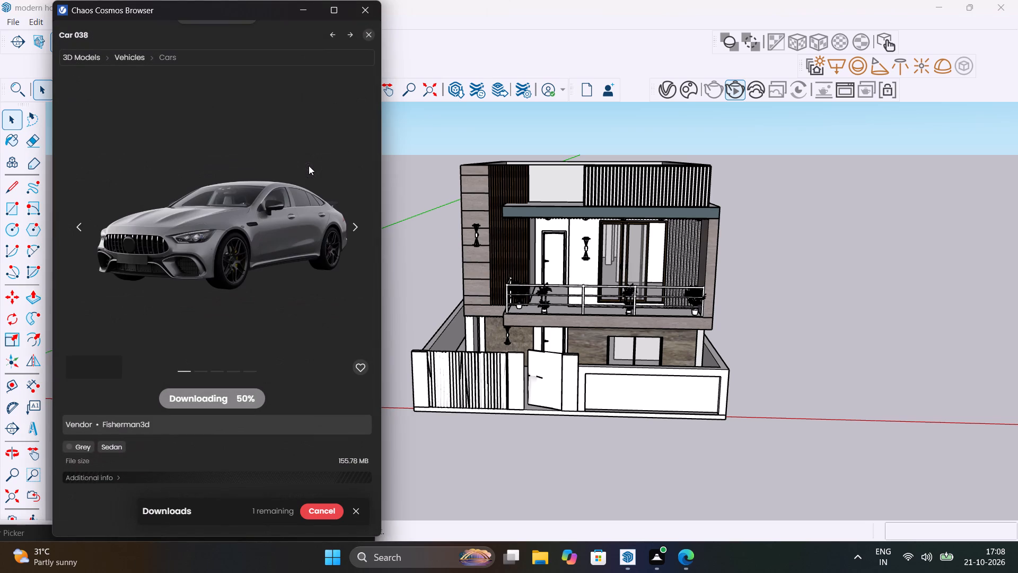
left_click(327, 33)
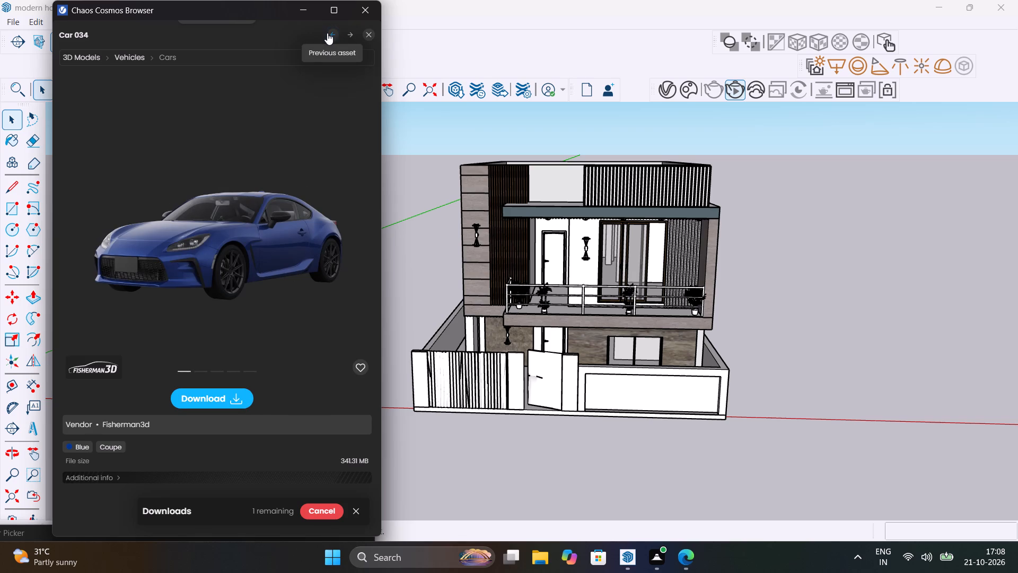
left_click(327, 33)
left_click(327, 33)
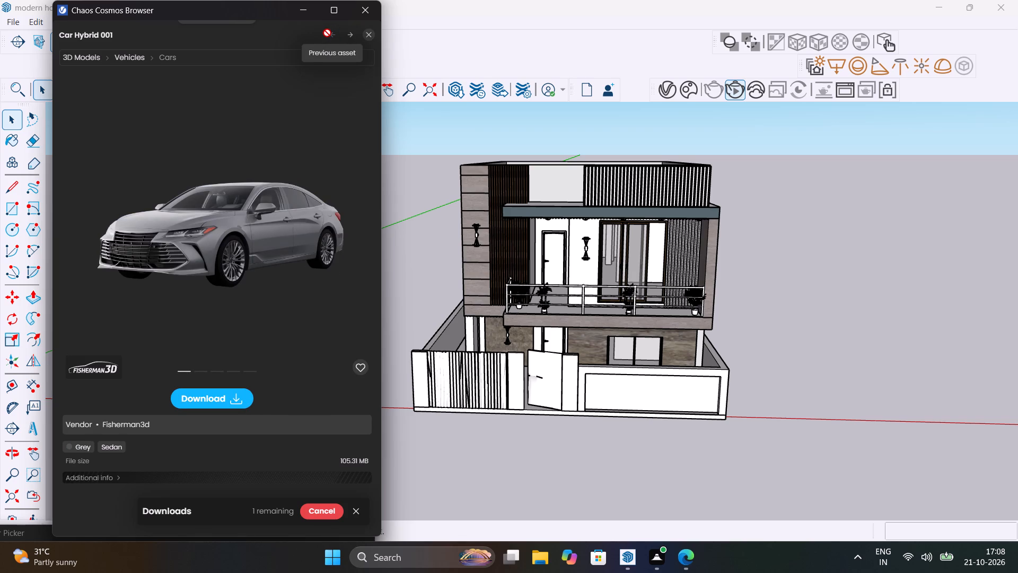
left_click(327, 33)
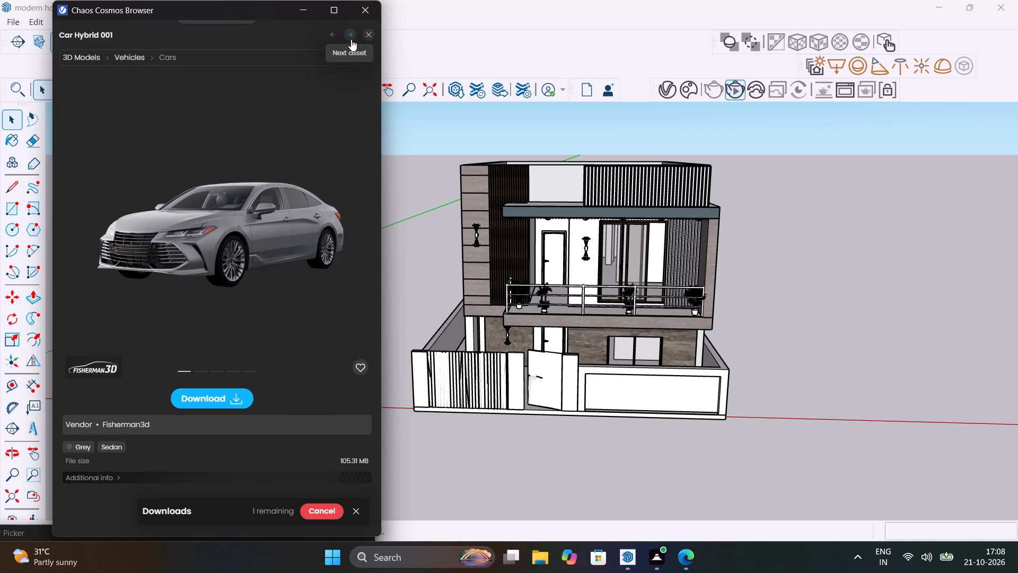
triple_click(351, 39)
triple_click(351, 39)
triple_click(351, 39)
triple_click(351, 39)
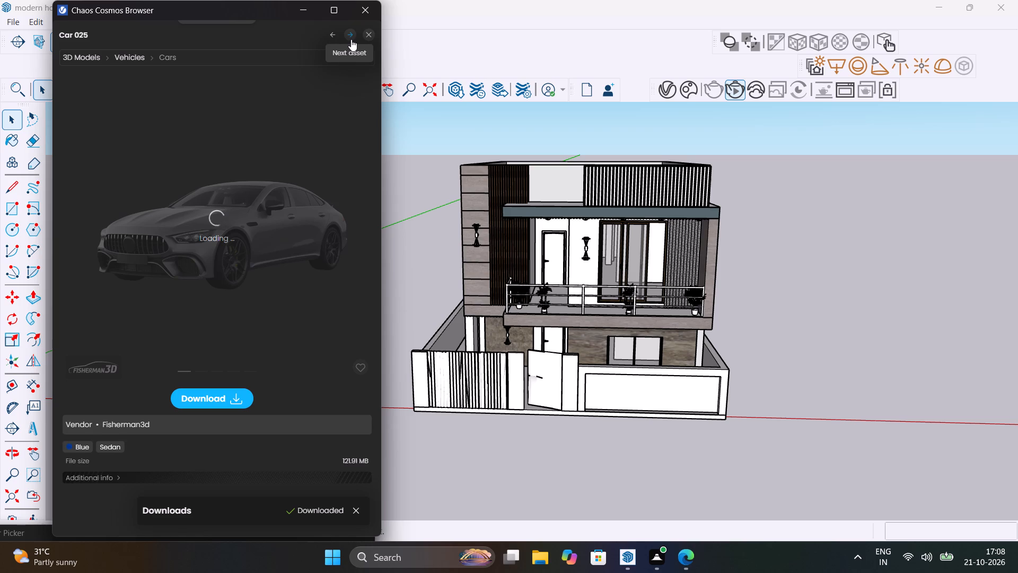
double_click(351, 39)
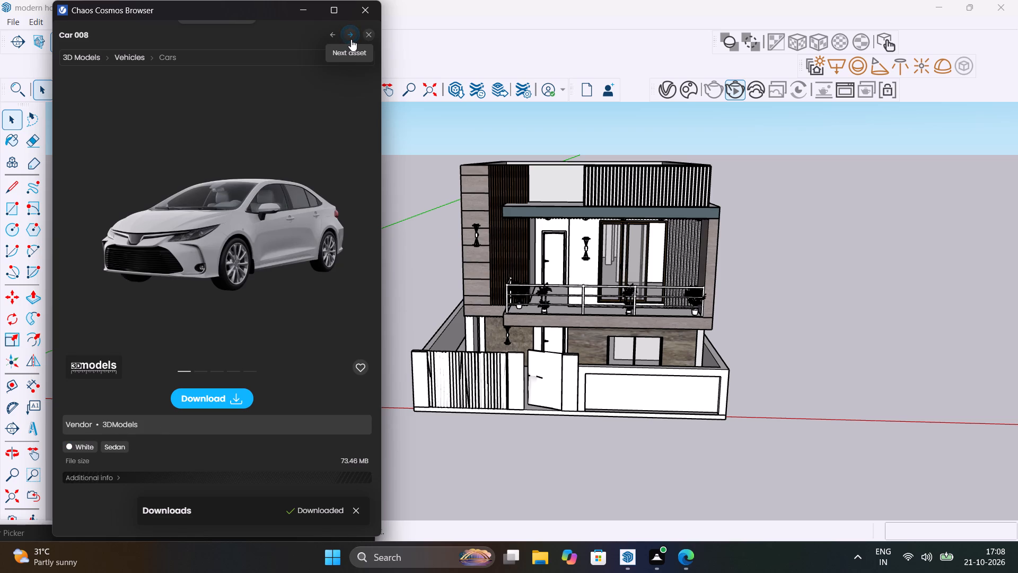
left_click(351, 39)
left_click(351, 39)
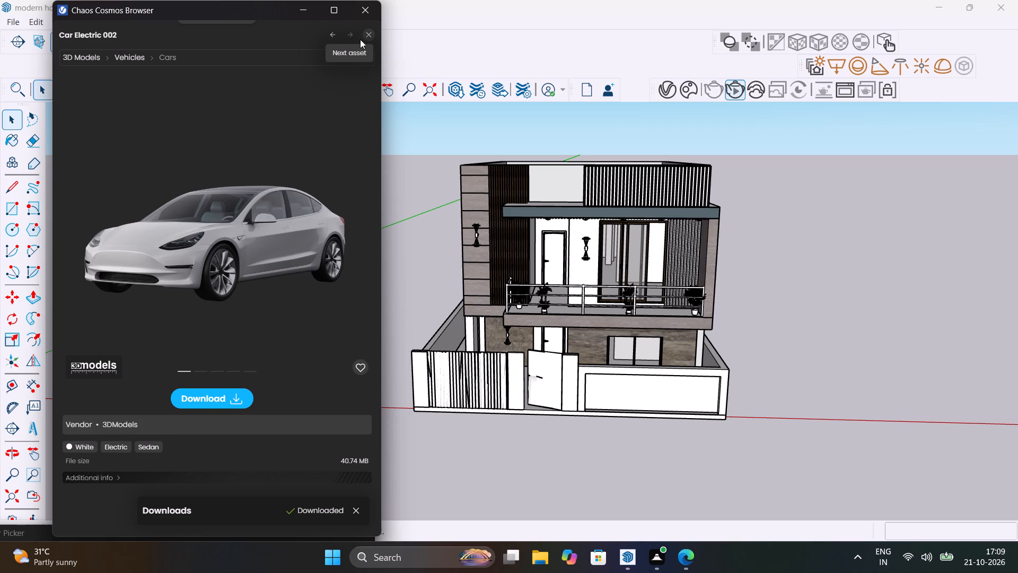
left_click(363, 37)
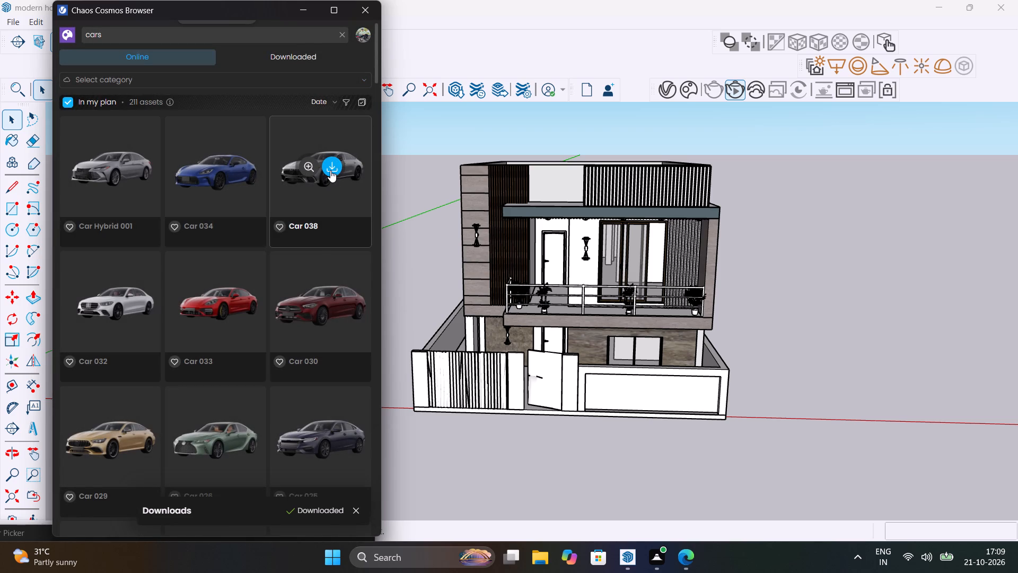
Download Car 038, import it, place a single copy on the ground beside the gate end of the house, and close the asset browser.
left_click(330, 170)
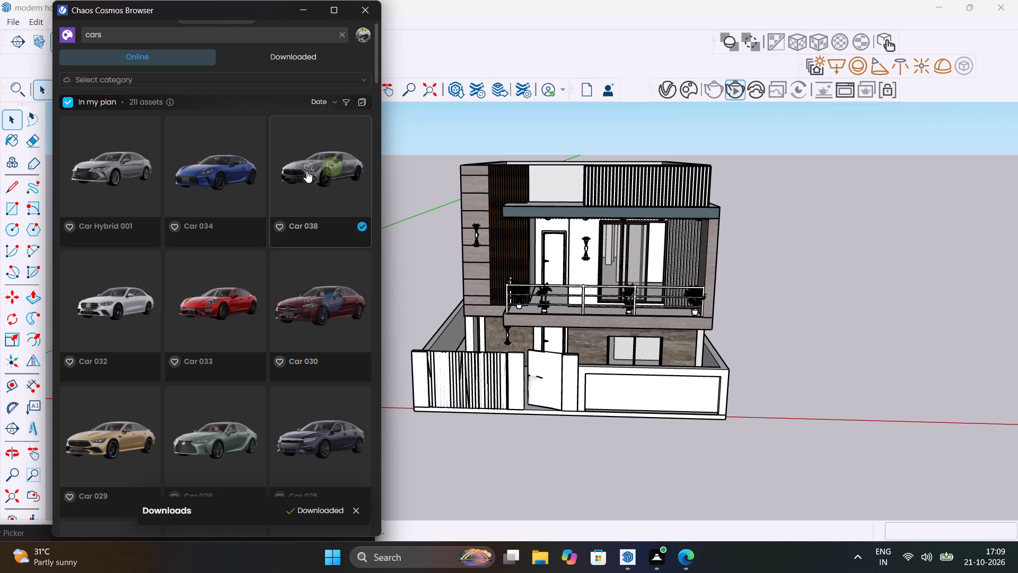
left_click(325, 164)
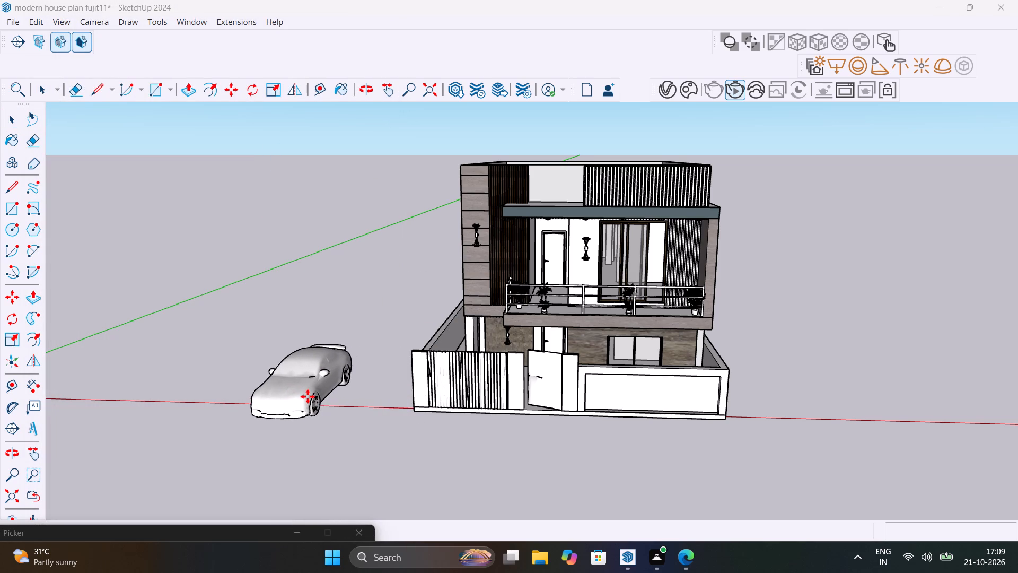
left_click(308, 396)
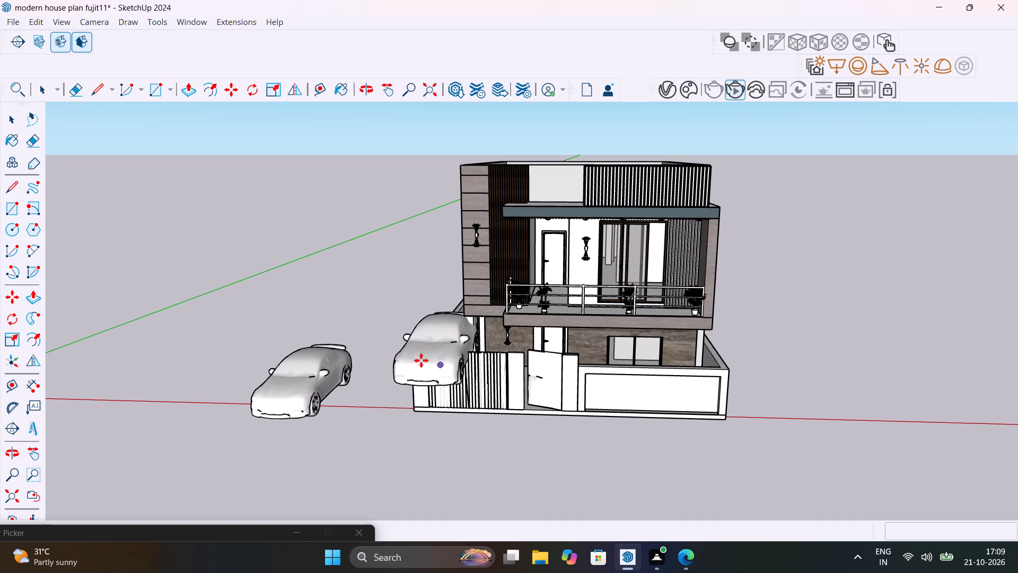
key("space")
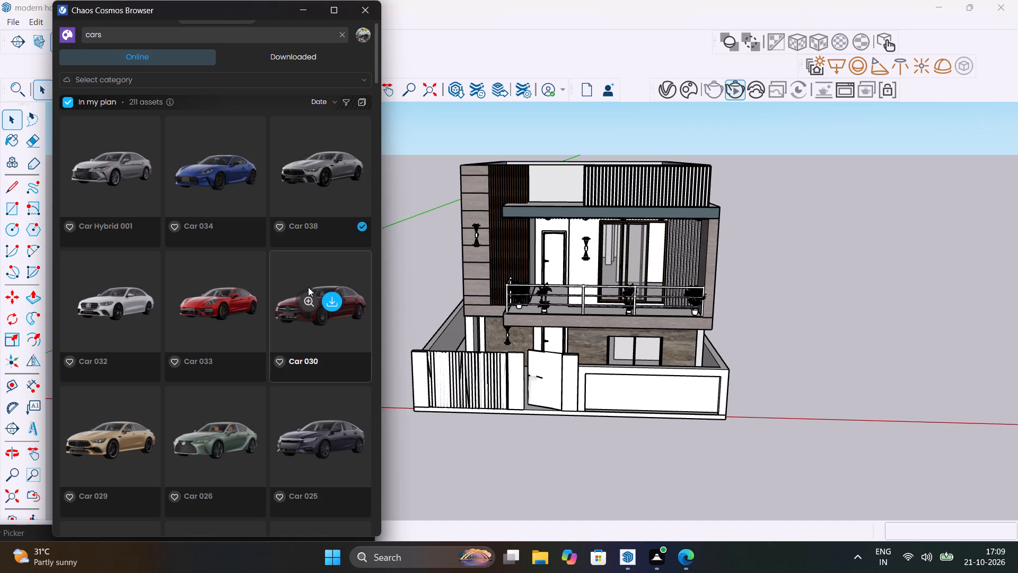
left_click(370, 5)
Rotate the placed car 90 degrees on the ground plane about a point beside it.
scroll(279, 424, "down", 1)
middle_click_drag(279, 424, 295, 405)
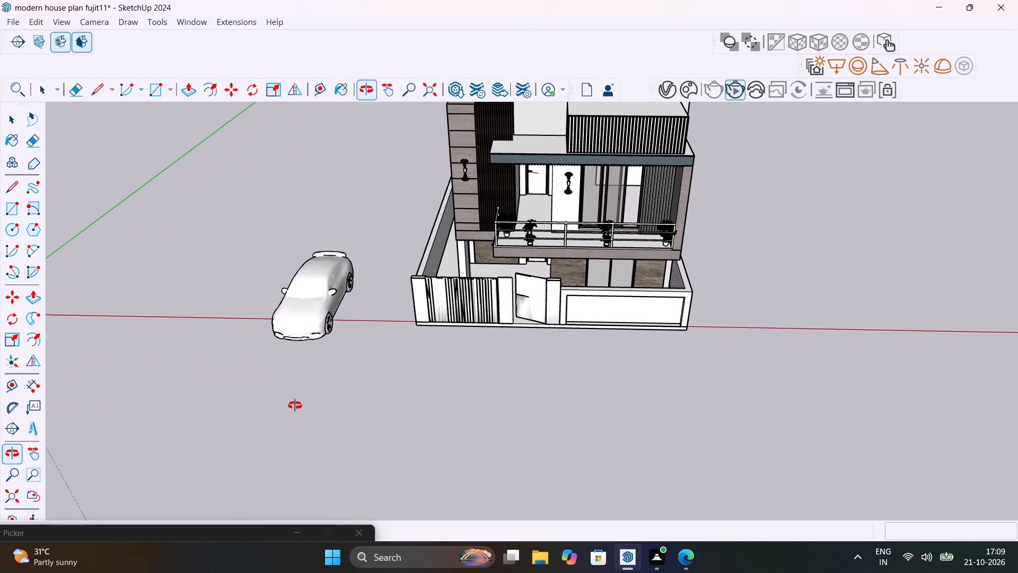
middle_click_drag(295, 405, 214, 437)
left_click(340, 277)
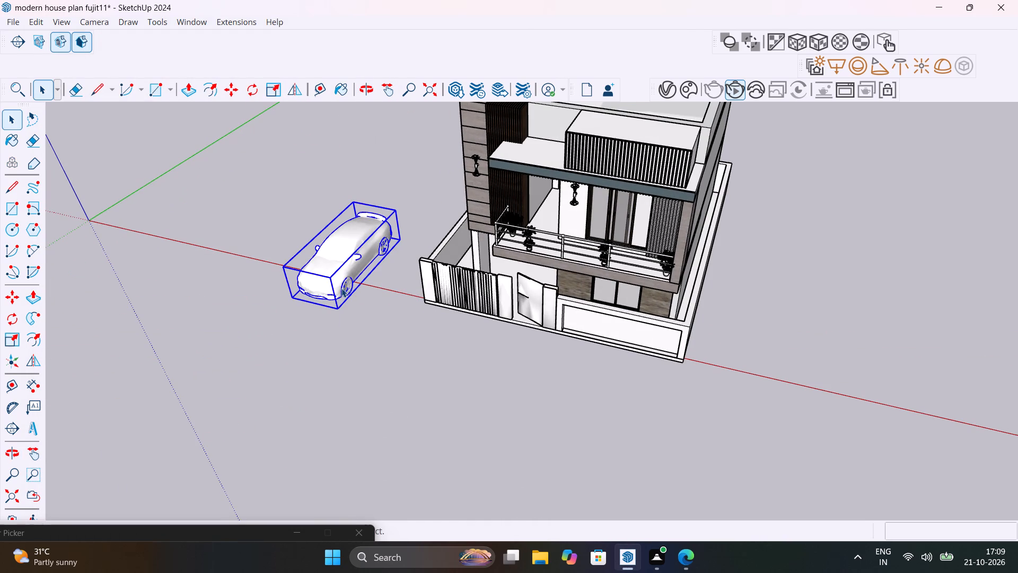
key("q")
left_click(355, 322)
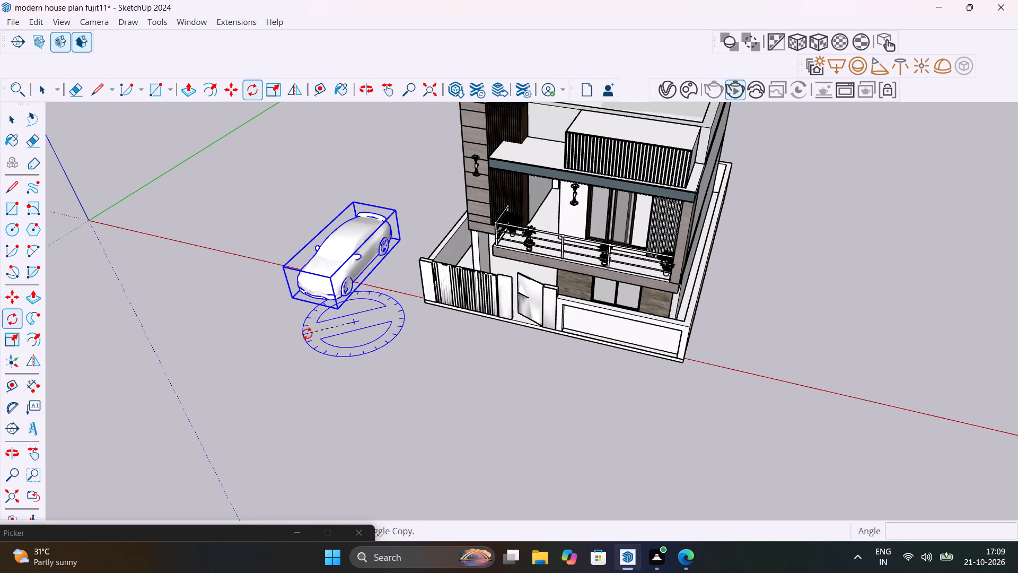
left_click(307, 333)
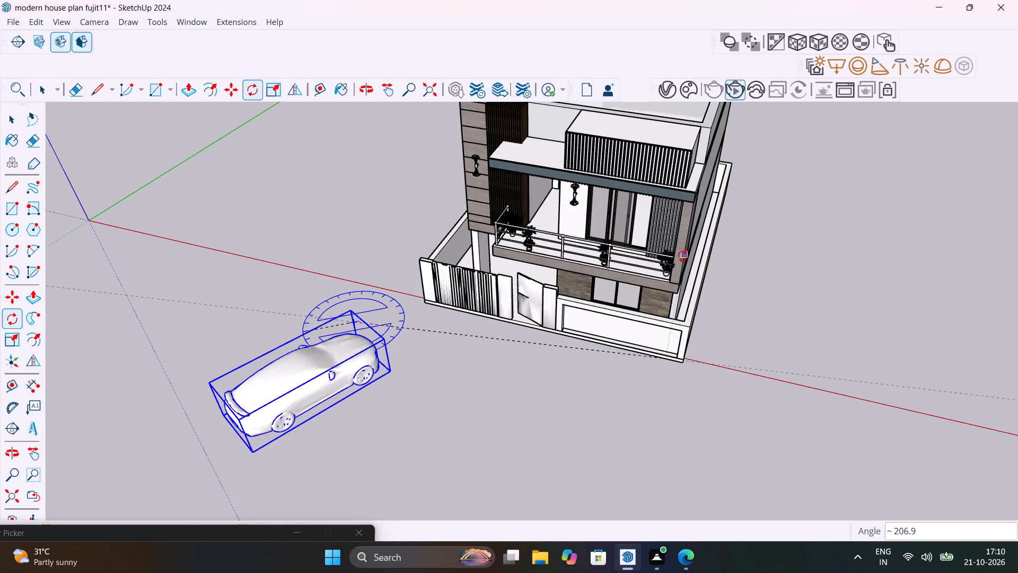
type("90")
key("Return")
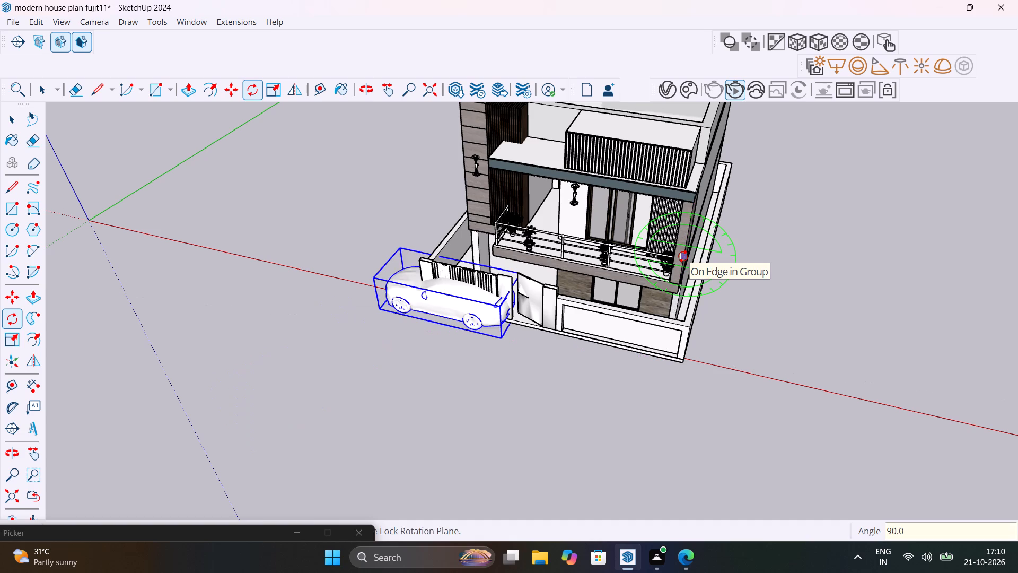
Rotate the car a further 90 degrees on the ground plane so that its front faces the house.
left_click(382, 319)
left_click(350, 310)
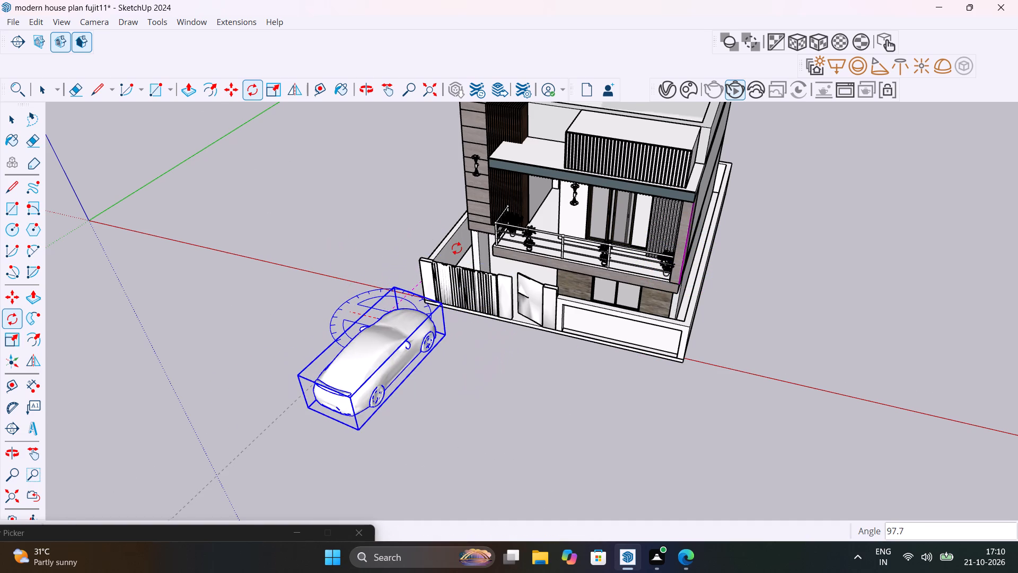
type("90")
key("Return")
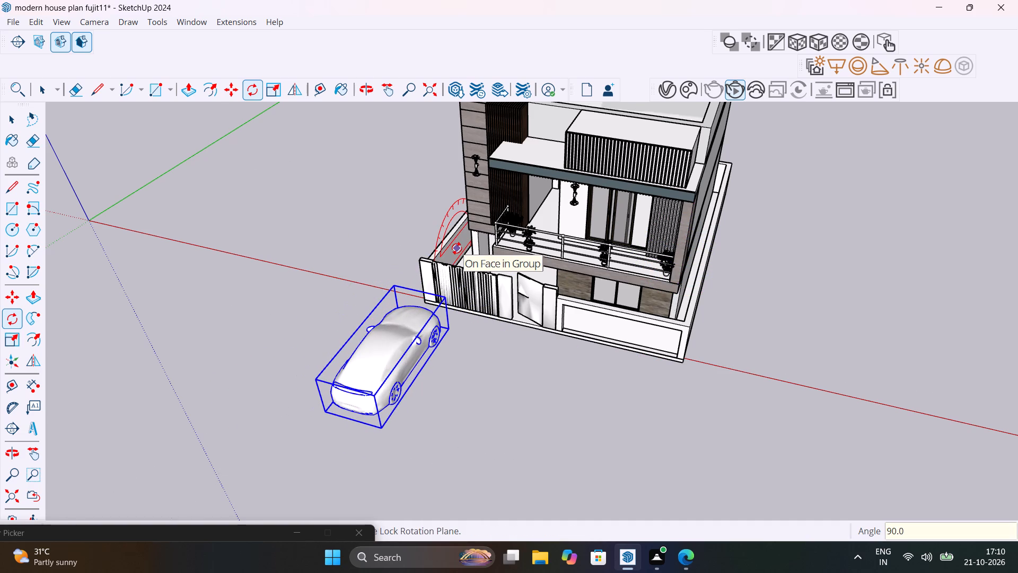
key("space")
left_click(438, 401)
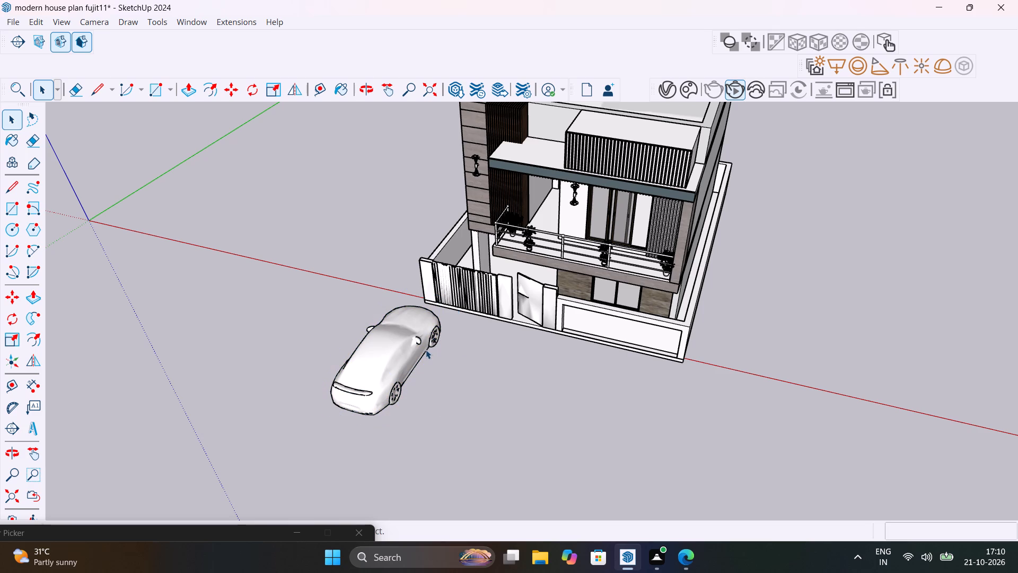
Measure the car's length from rear to front with a temporary dimension, and undo that dimension.
middle_click_drag(424, 348, 455, 438, "shift")
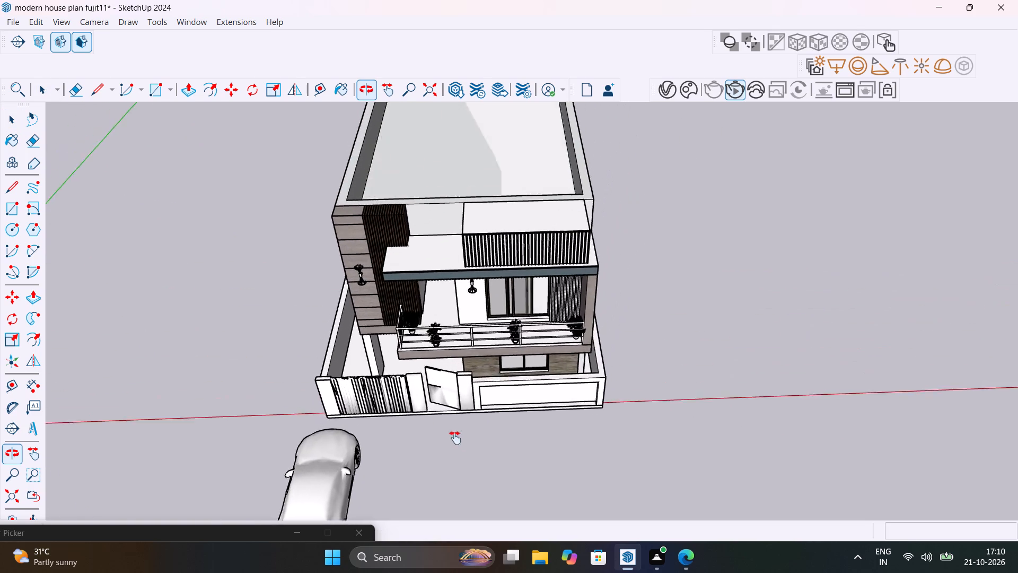
middle_click_drag(455, 438, 297, 328, "shift")
scroll(289, 384, "up", 6)
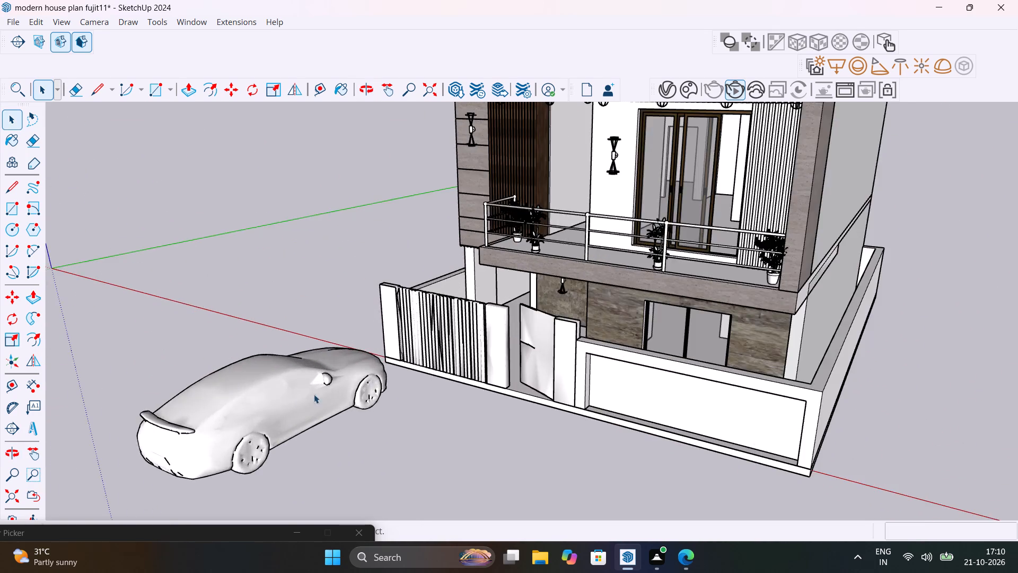
middle_click_drag(317, 395, 823, 334)
middle_click_drag(536, 414, 792, 475)
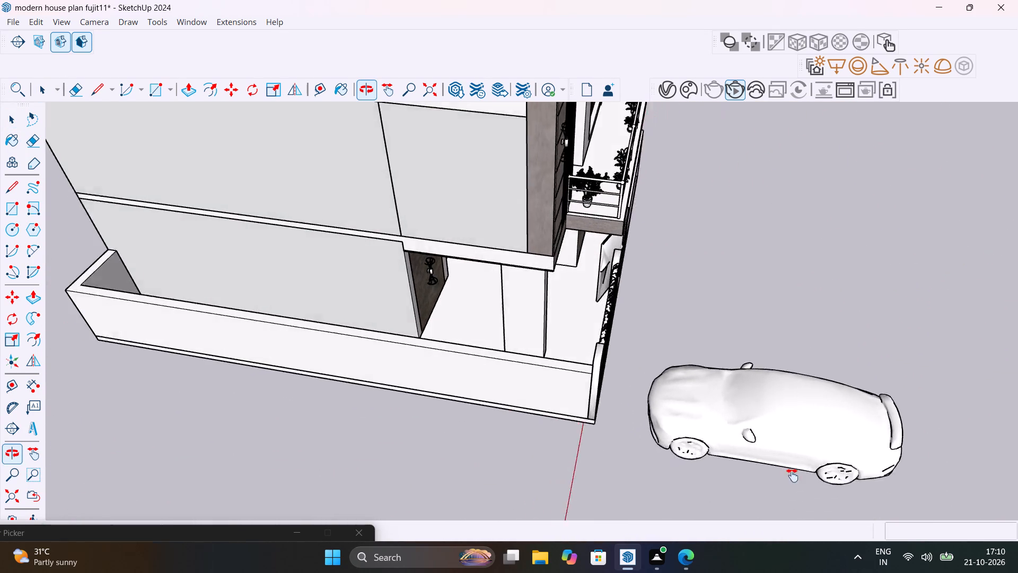
middle_click_drag(792, 475, 809, 461)
left_click(771, 432)
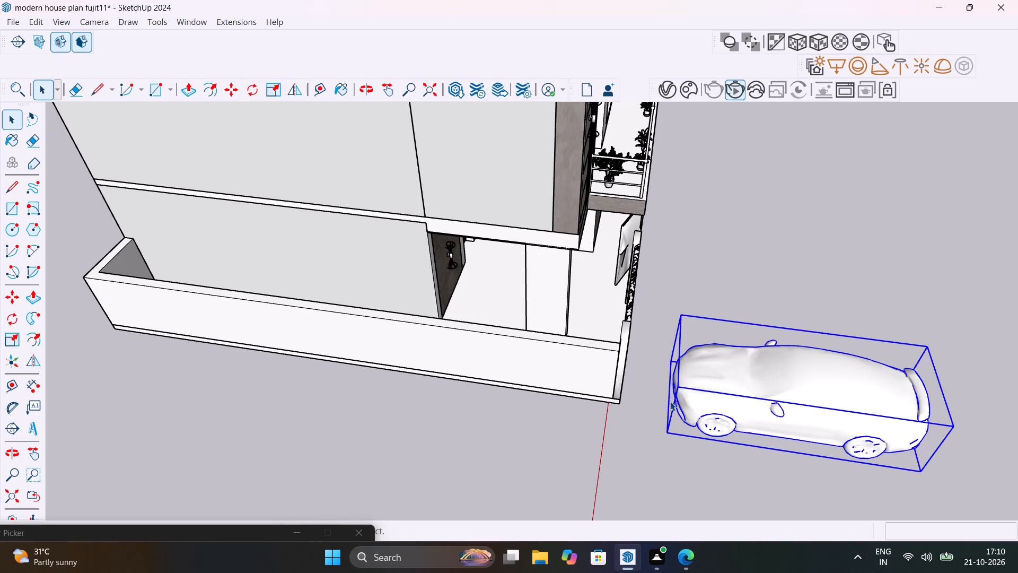
left_click(33, 386)
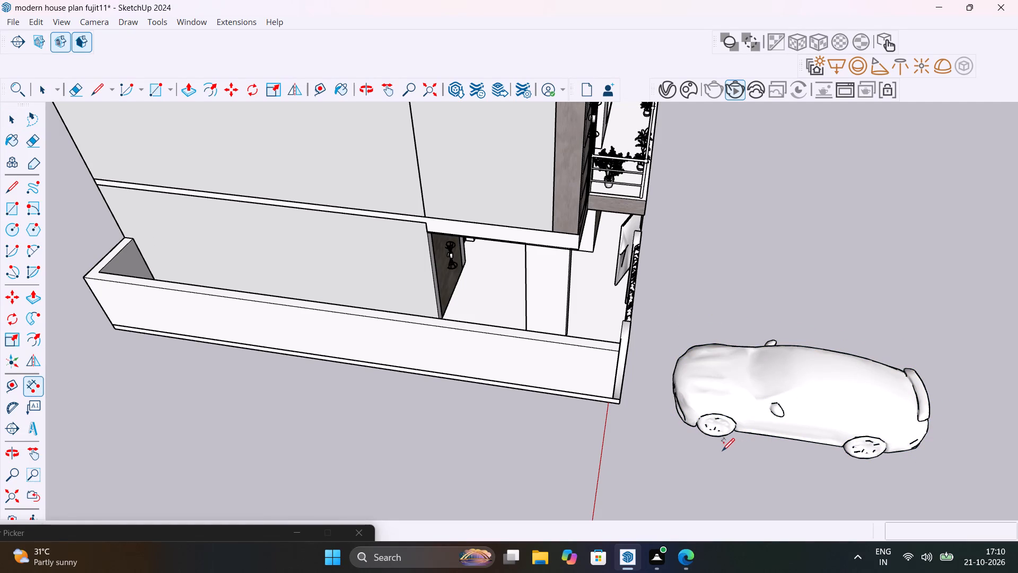
middle_click_drag(823, 456, 755, 359, "shift")
left_click(855, 357)
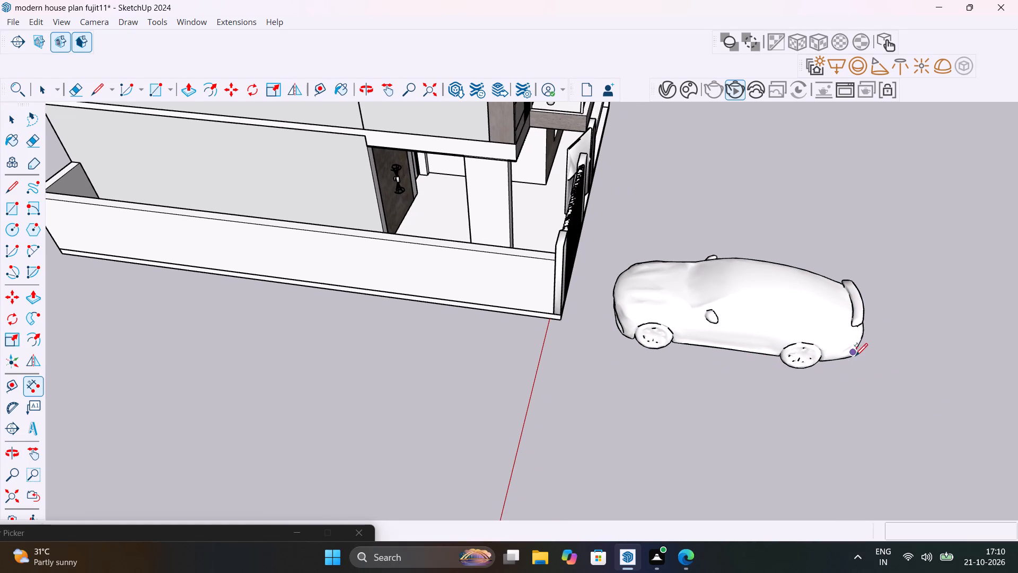
left_click(624, 331)
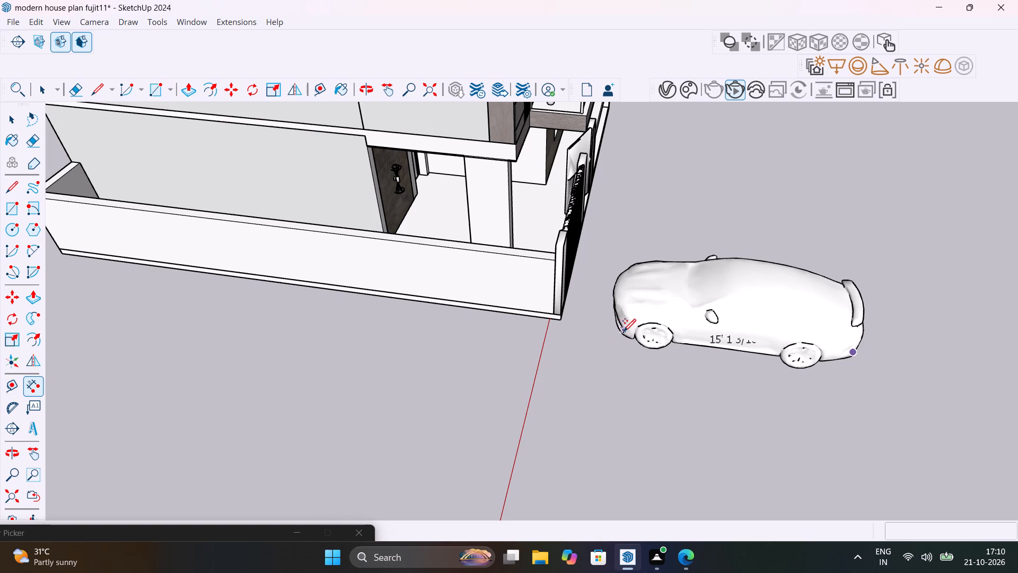
left_click(610, 385)
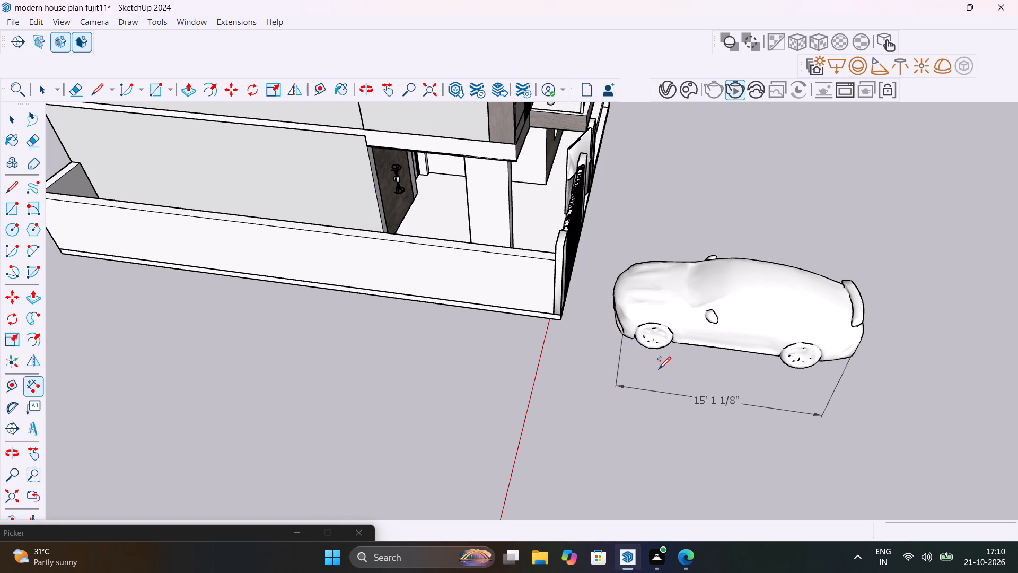
key("ctrl+z")
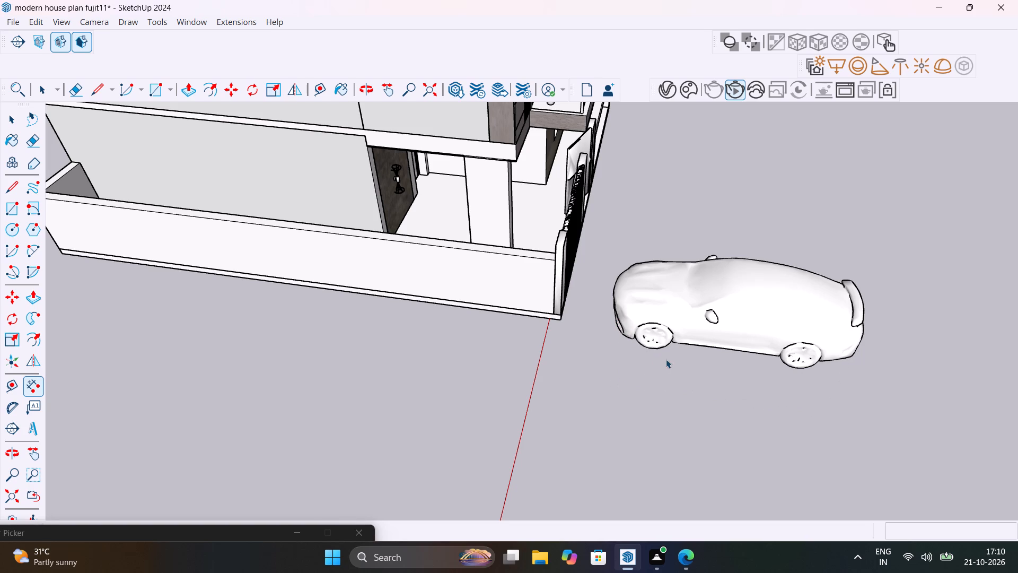
Move the car about 19' 8 1/4" from outside the gate into the covered parking area, by its front bottom corner.
key("space")
left_click(683, 333)
key("m")
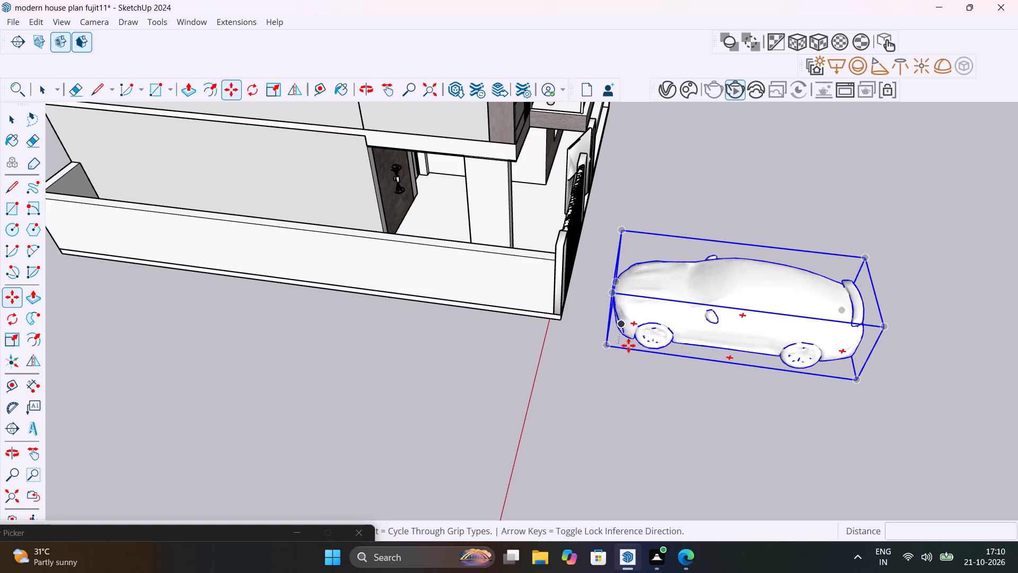
left_click(602, 346)
middle_click_drag(417, 223, 474, 299)
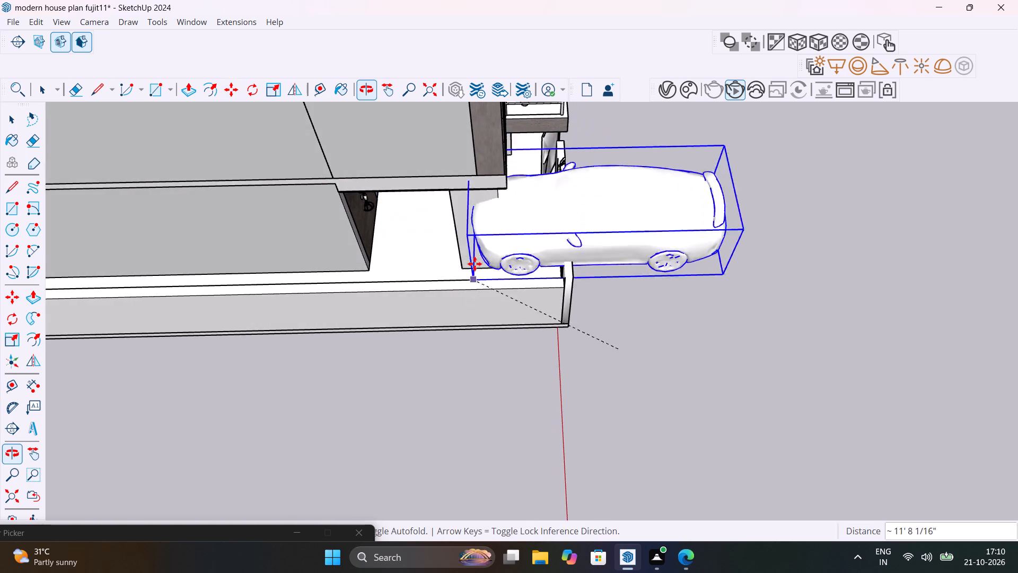
scroll(427, 224, "up", 8)
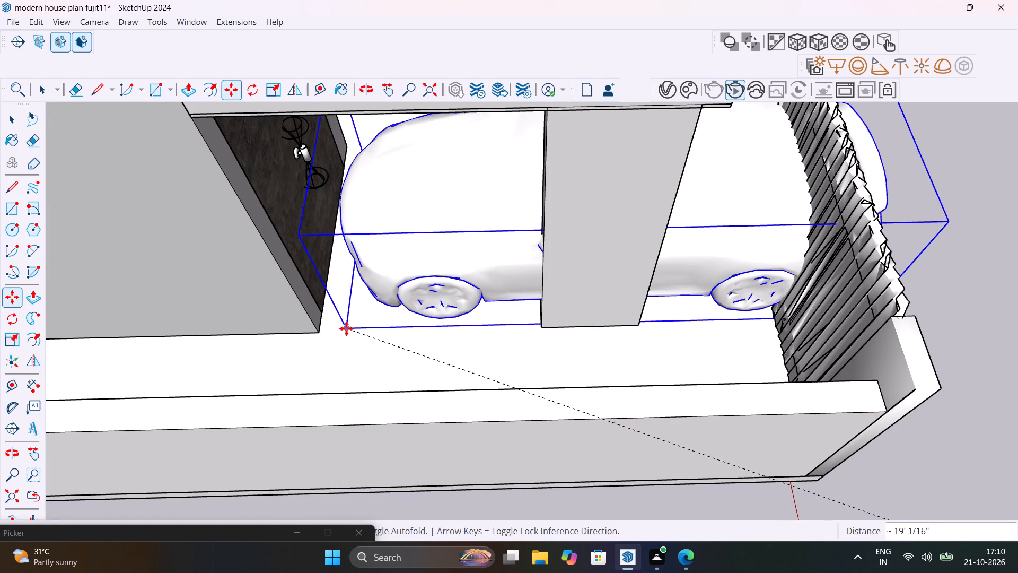
left_click(340, 302)
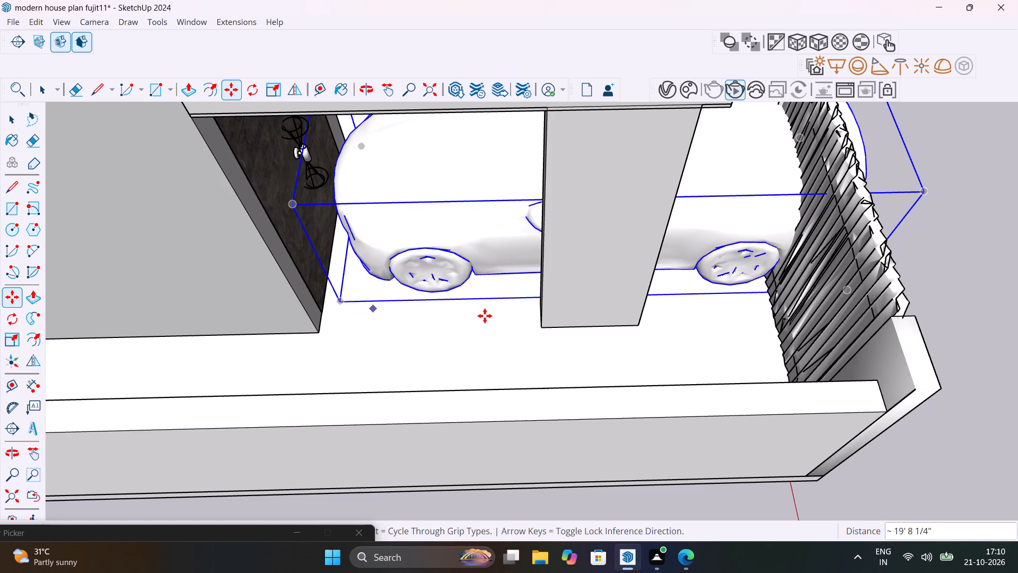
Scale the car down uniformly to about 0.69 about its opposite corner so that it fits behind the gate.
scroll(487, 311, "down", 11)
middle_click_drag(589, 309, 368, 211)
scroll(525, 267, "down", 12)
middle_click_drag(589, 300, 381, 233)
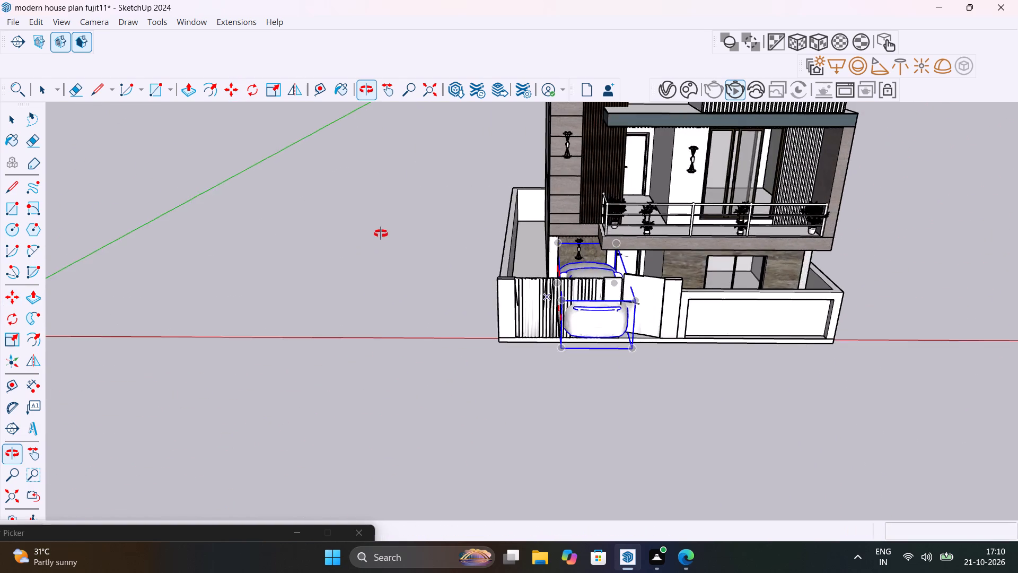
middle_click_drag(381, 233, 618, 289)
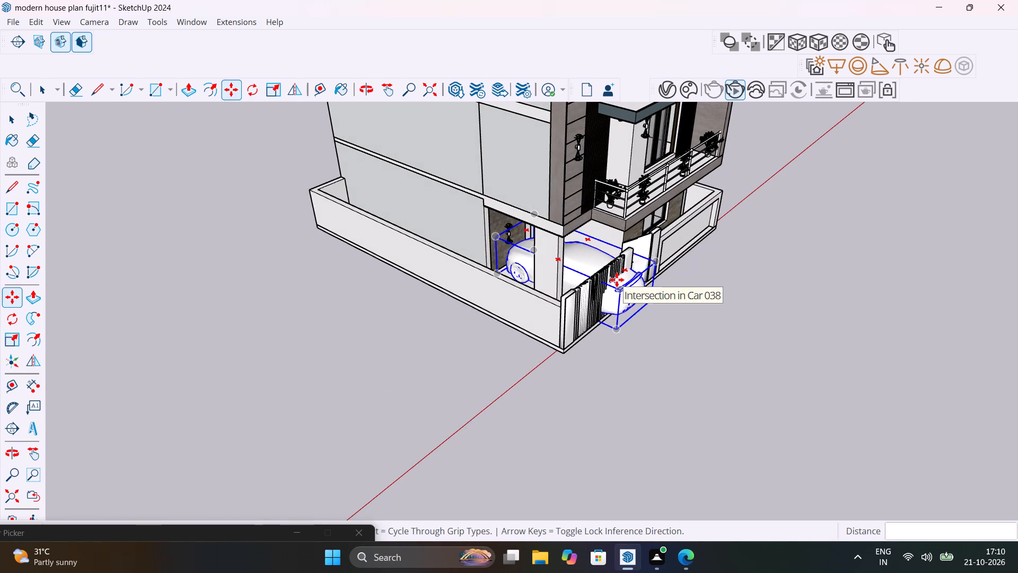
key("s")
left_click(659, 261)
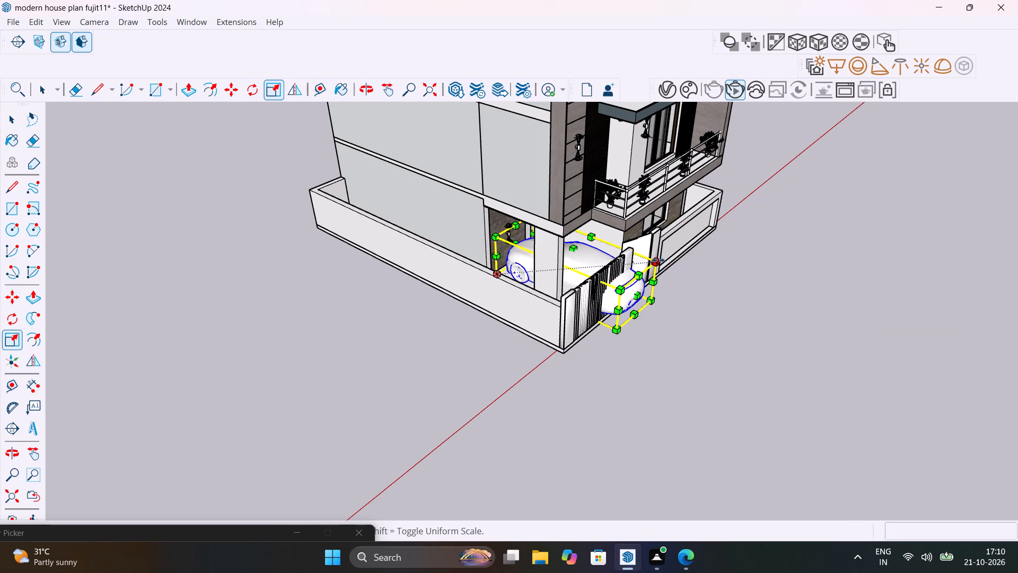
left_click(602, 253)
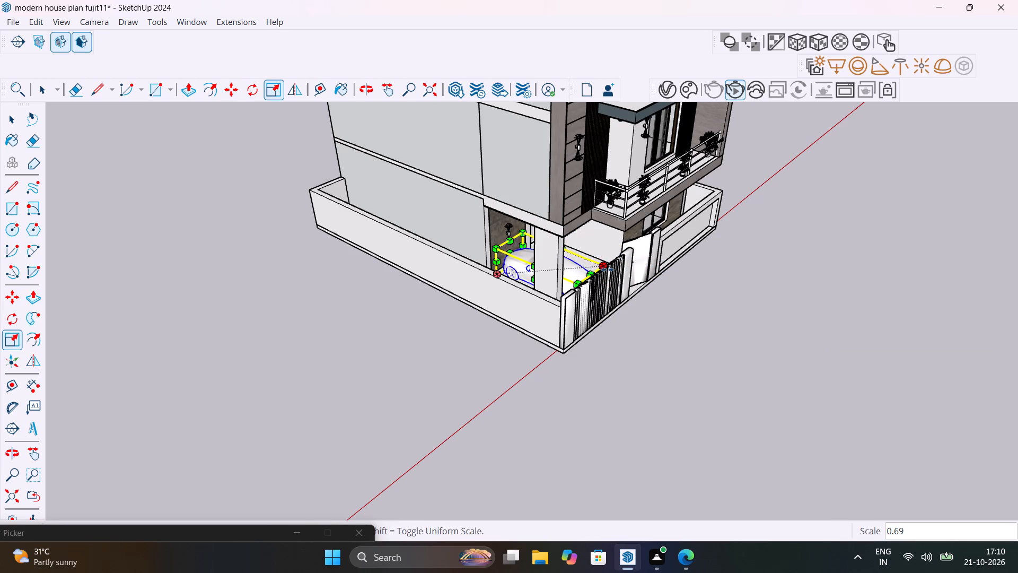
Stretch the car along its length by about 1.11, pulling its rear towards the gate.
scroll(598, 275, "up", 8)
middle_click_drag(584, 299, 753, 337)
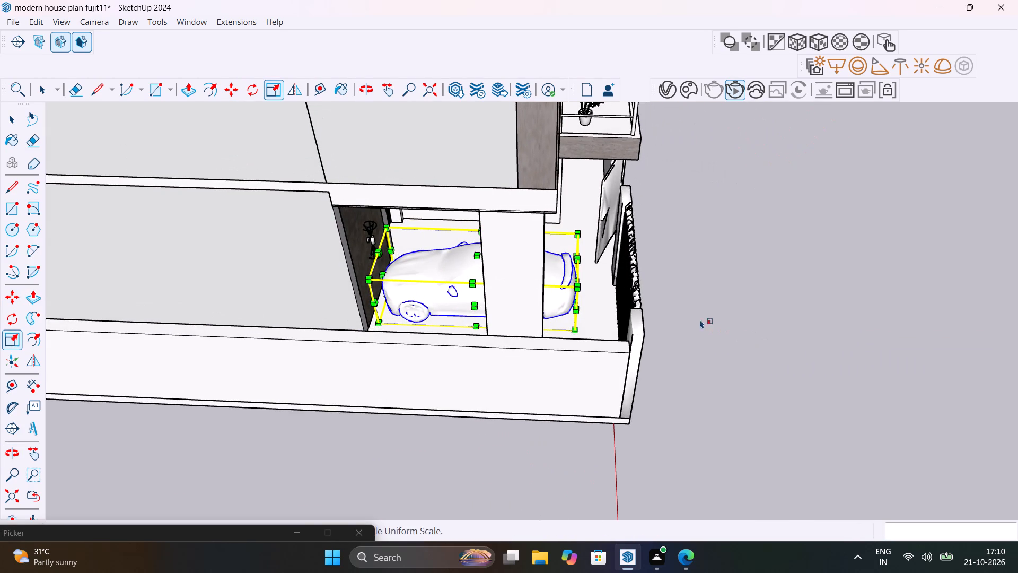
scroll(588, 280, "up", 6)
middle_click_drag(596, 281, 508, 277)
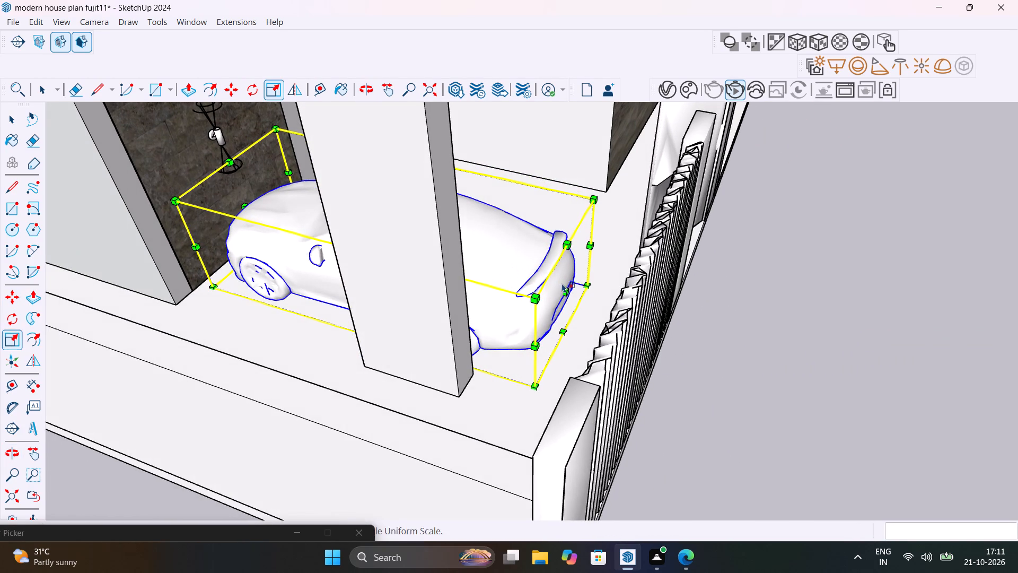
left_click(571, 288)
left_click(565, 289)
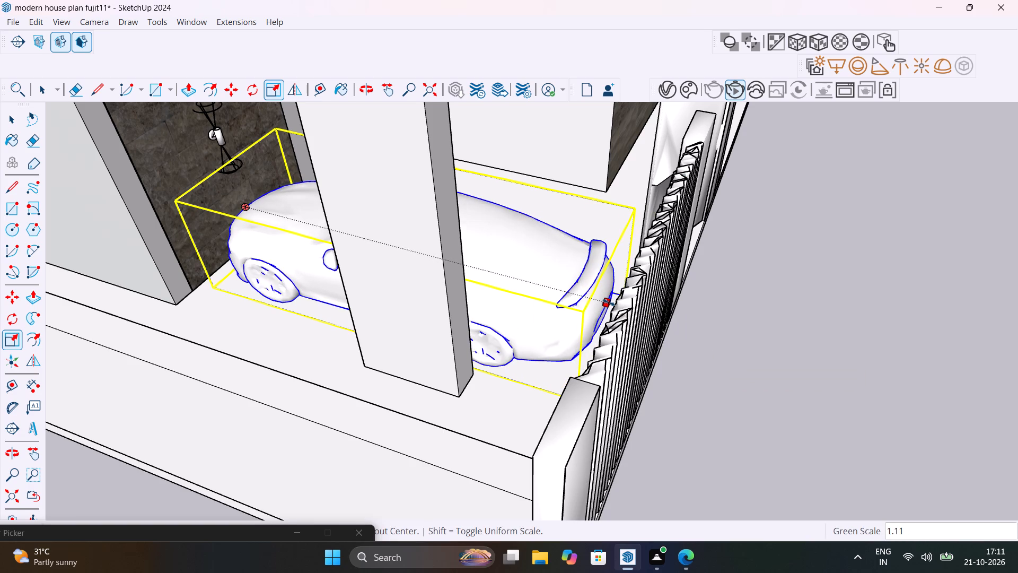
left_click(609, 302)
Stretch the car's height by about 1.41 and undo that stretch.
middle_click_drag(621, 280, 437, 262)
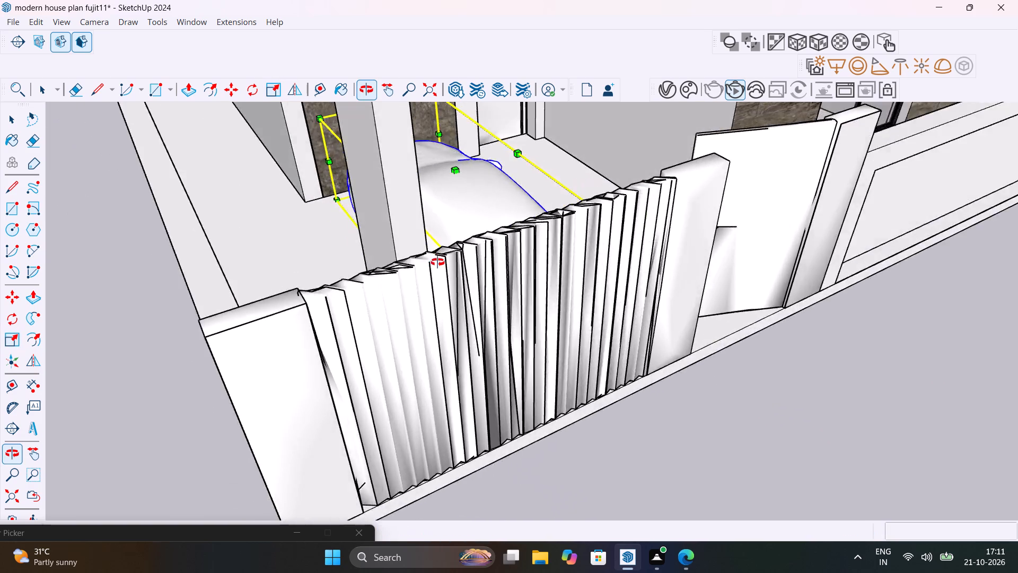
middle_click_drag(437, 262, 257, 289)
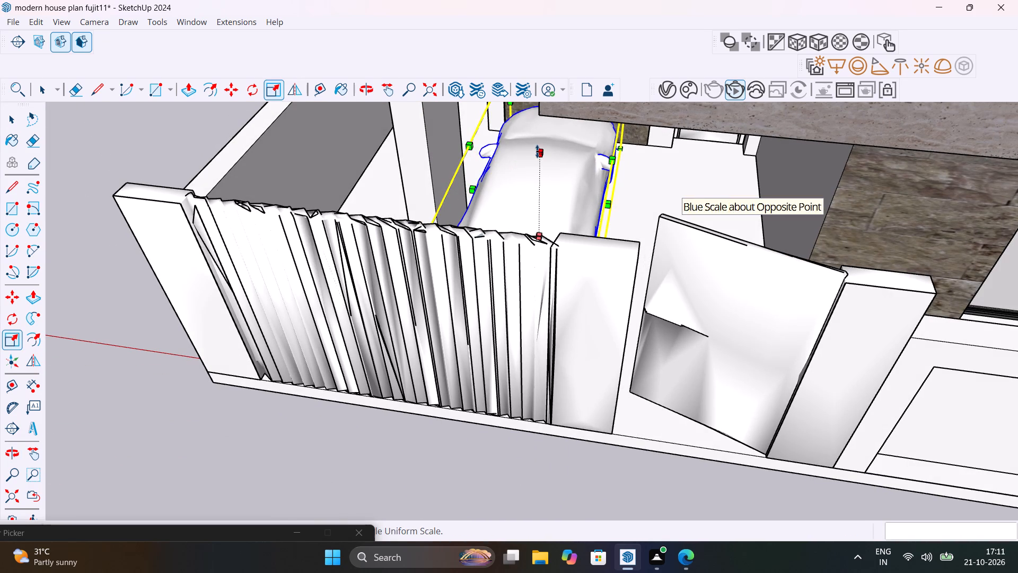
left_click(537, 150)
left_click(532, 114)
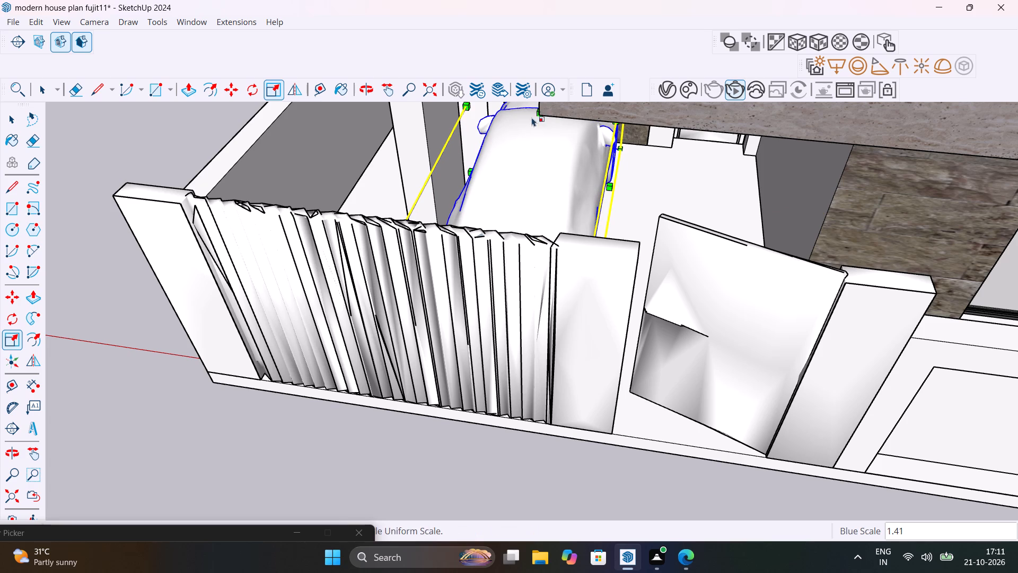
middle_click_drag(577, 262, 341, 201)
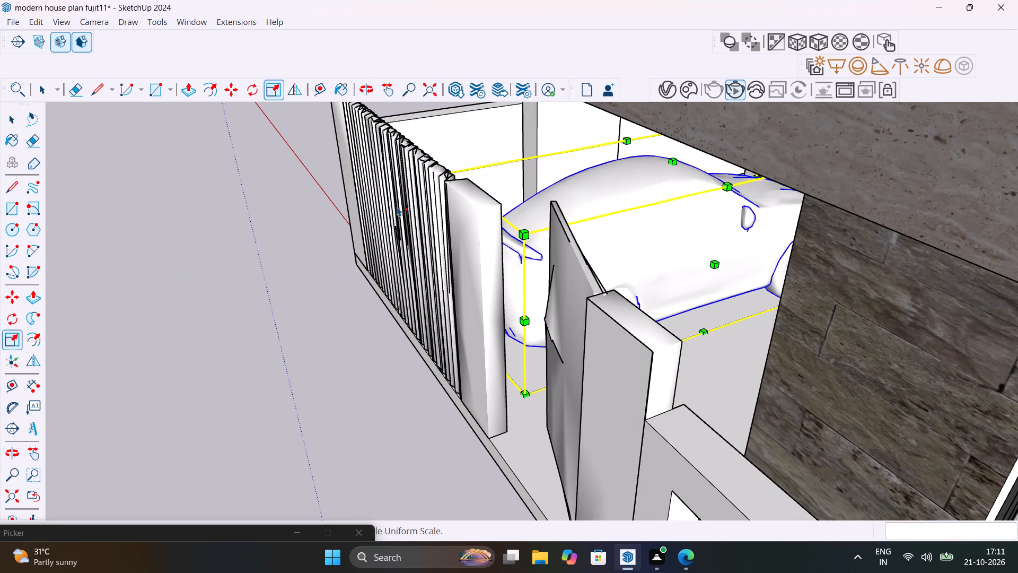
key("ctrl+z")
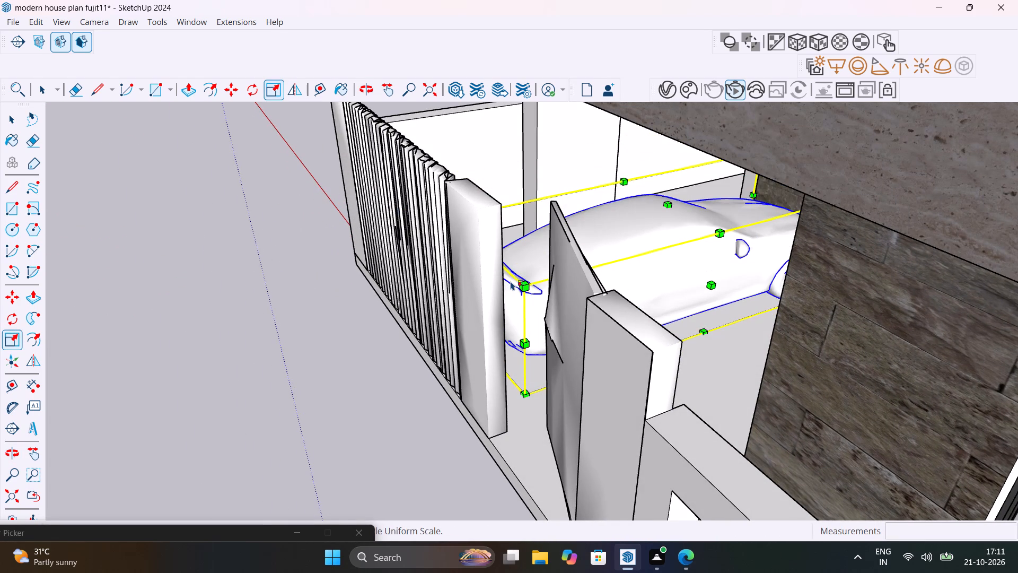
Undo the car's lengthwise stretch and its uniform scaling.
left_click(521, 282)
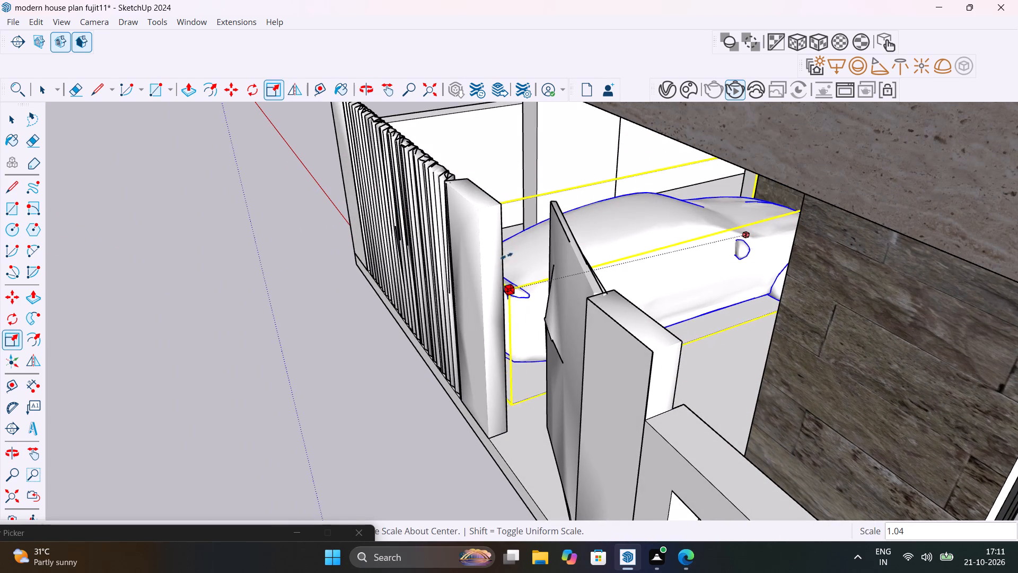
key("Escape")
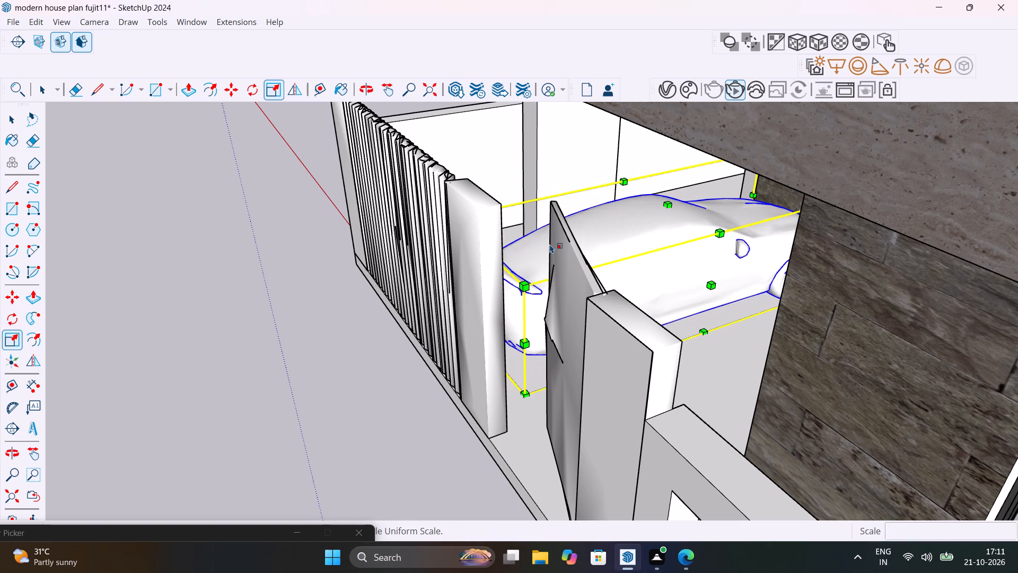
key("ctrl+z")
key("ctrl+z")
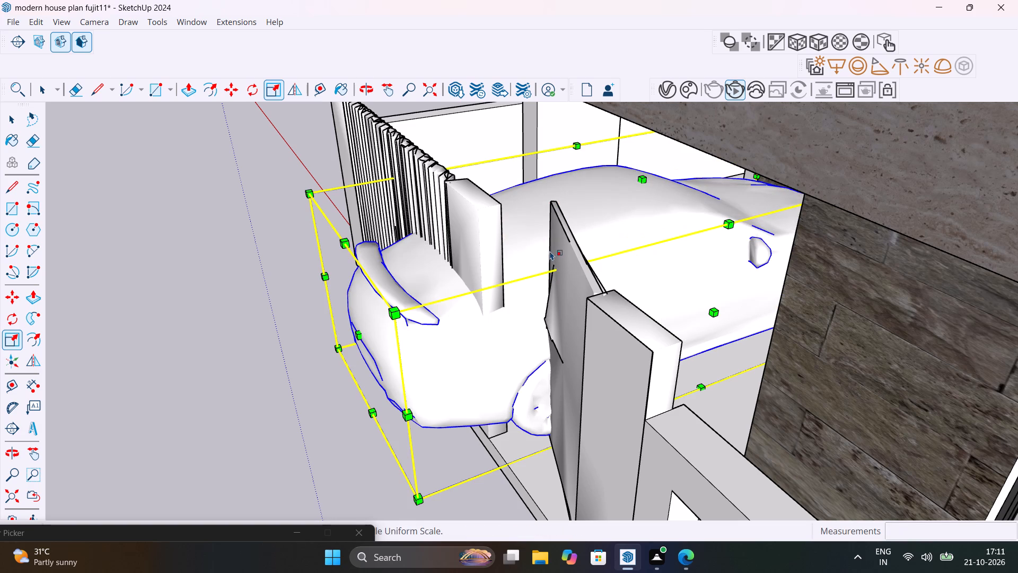
Scale the car uniformly to about 0.80 from its rear top corner so that it fits inside the gate, and deselect it.
scroll(566, 344, "down", 14)
middle_click_drag(569, 352, 910, 317)
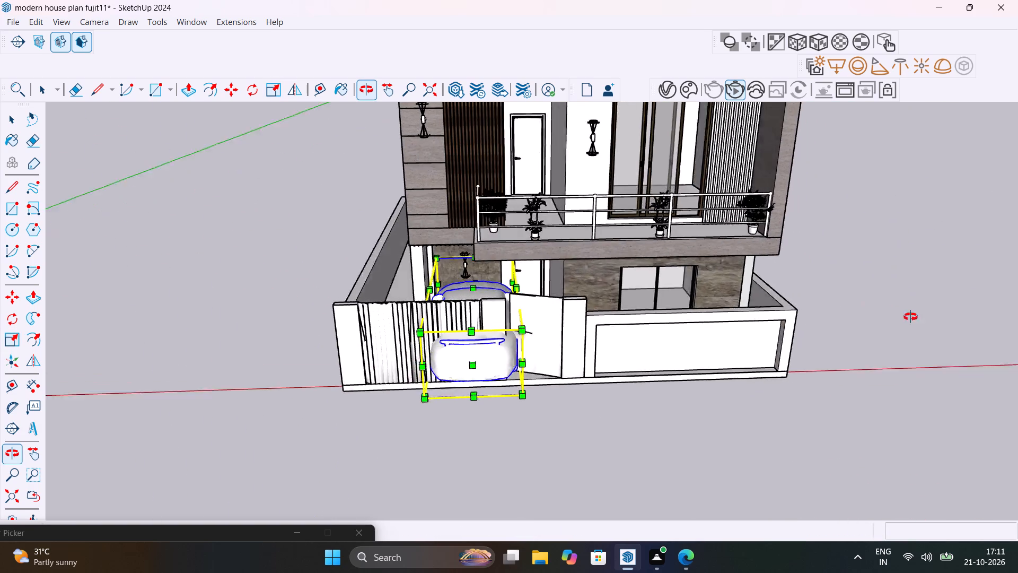
middle_click_drag(910, 317, 975, 323)
middle_click_drag(534, 378, 599, 378, "shift")
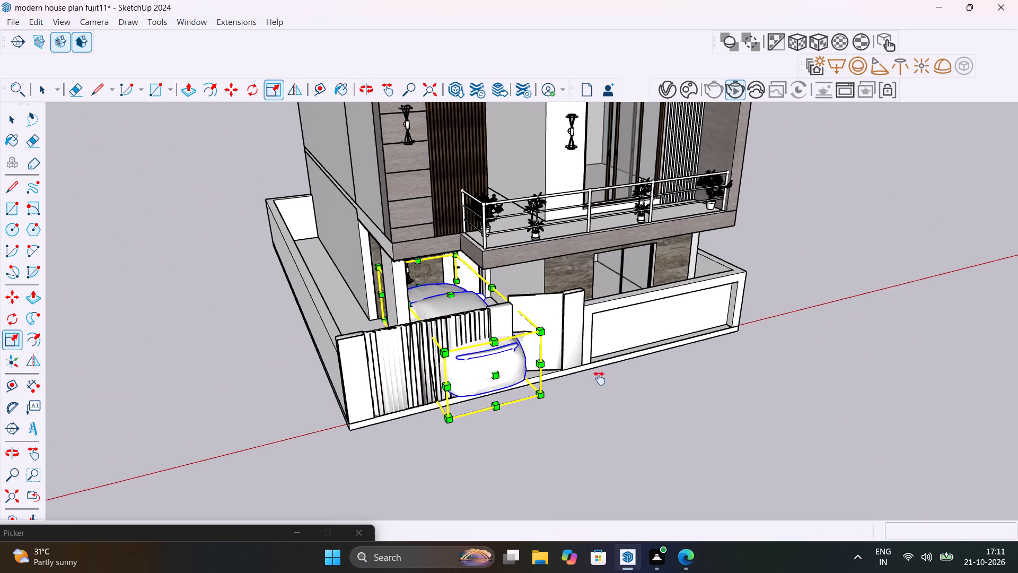
middle_click_drag(599, 378, 931, 391, "shift")
middle_click_drag(739, 351, 766, 401)
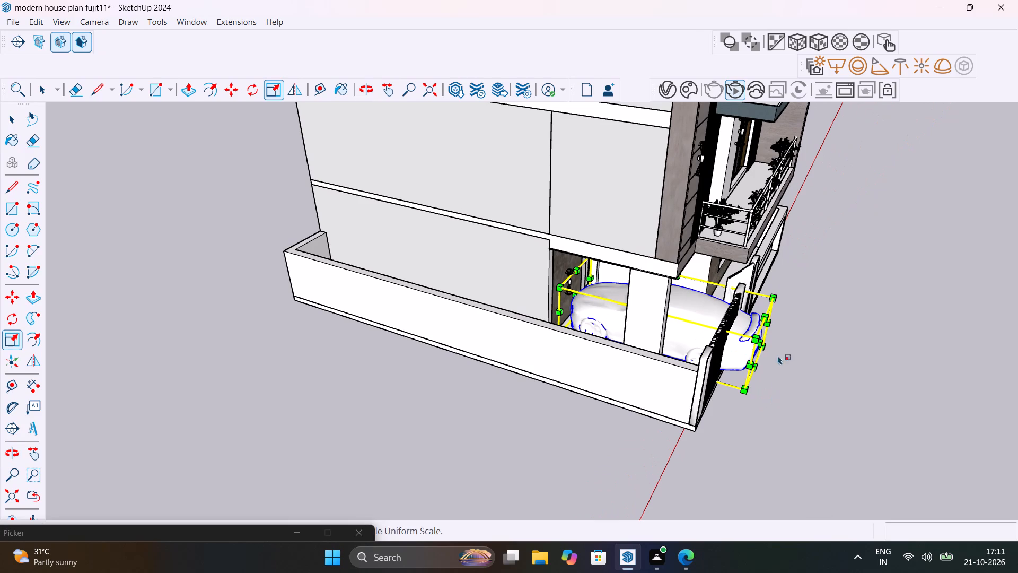
left_click(776, 297)
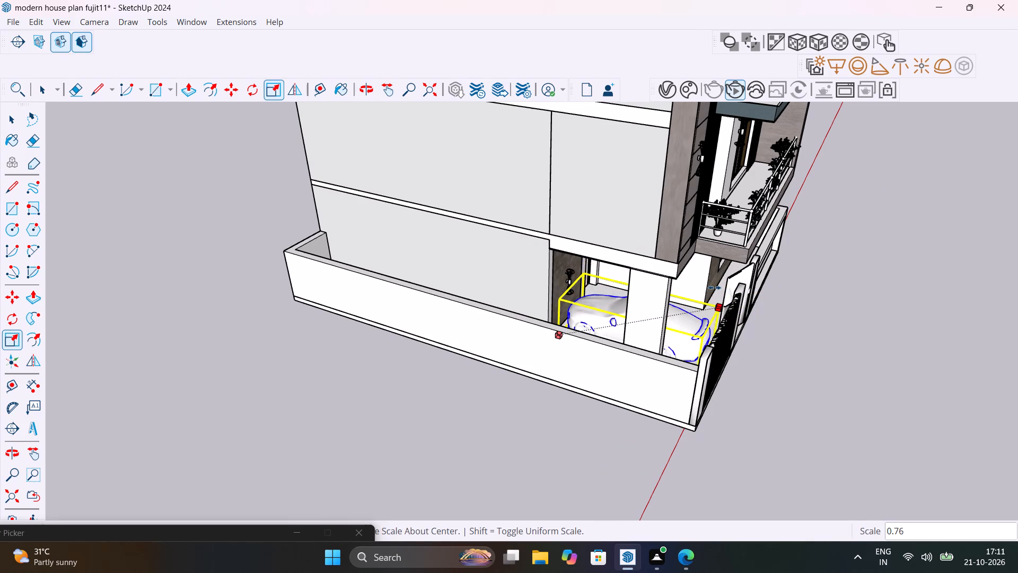
left_click(726, 299)
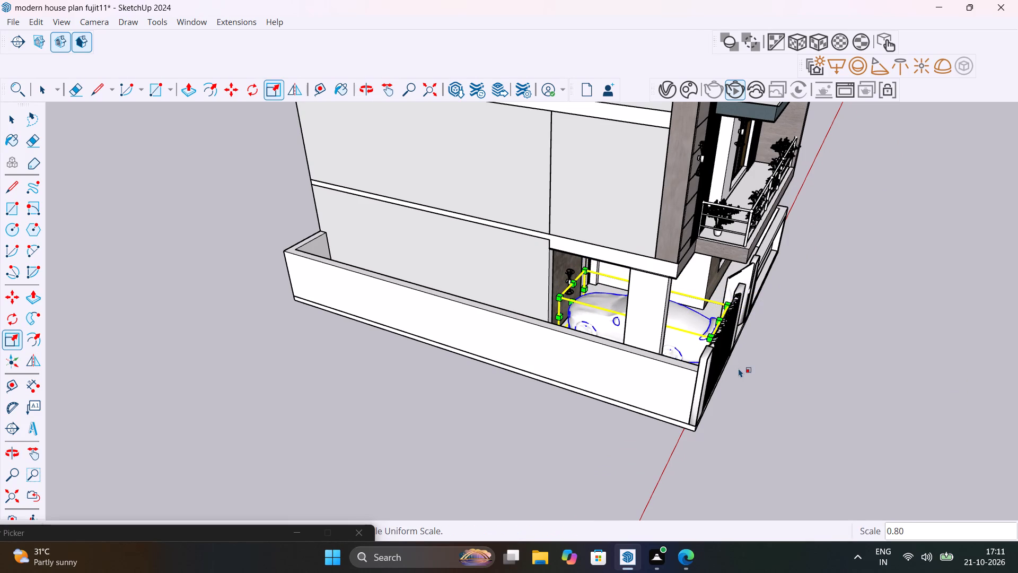
key("space")
left_click(743, 371)
Move the car 8 5/8" across the parking floor, away from the porch column, by its front bottom corner.
middle_click_drag(737, 382, 860, 377)
scroll(706, 297, "up", 9)
middle_click_drag(665, 320, 583, 403)
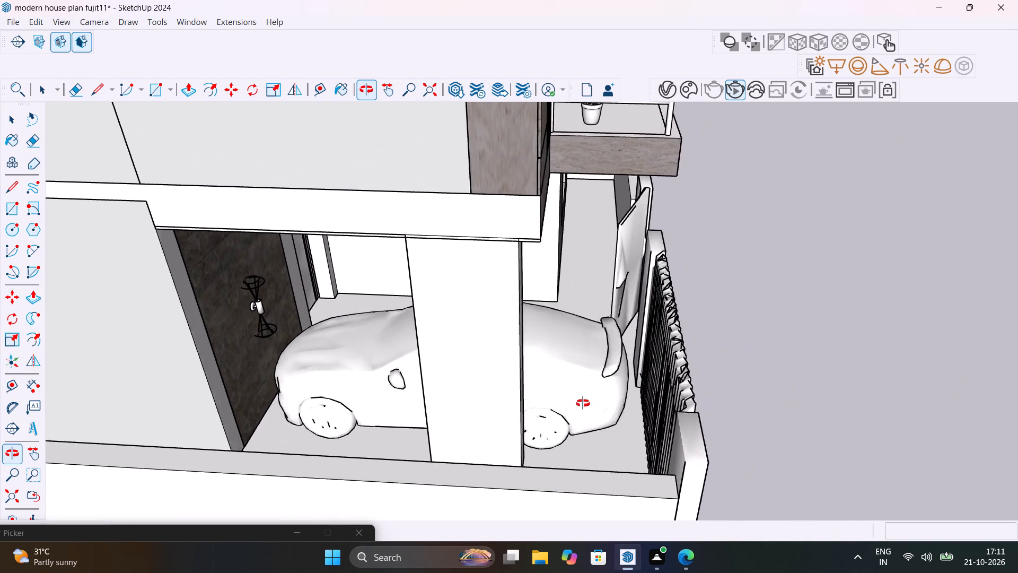
middle_click_drag(583, 403, 309, 433)
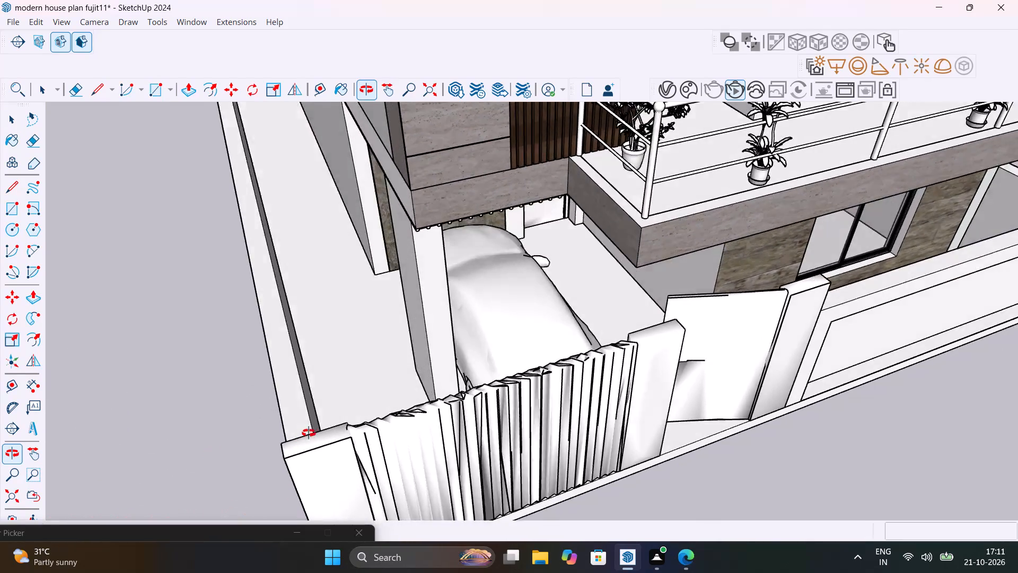
middle_click_drag(309, 433, 143, 434)
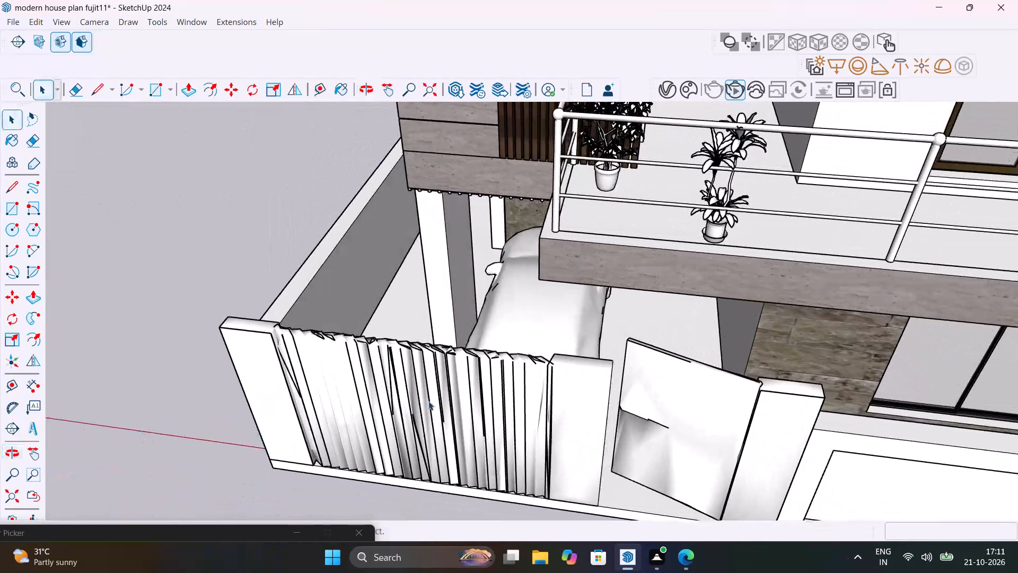
scroll(527, 360, "up", 5)
middle_click_drag(582, 387, 438, 356)
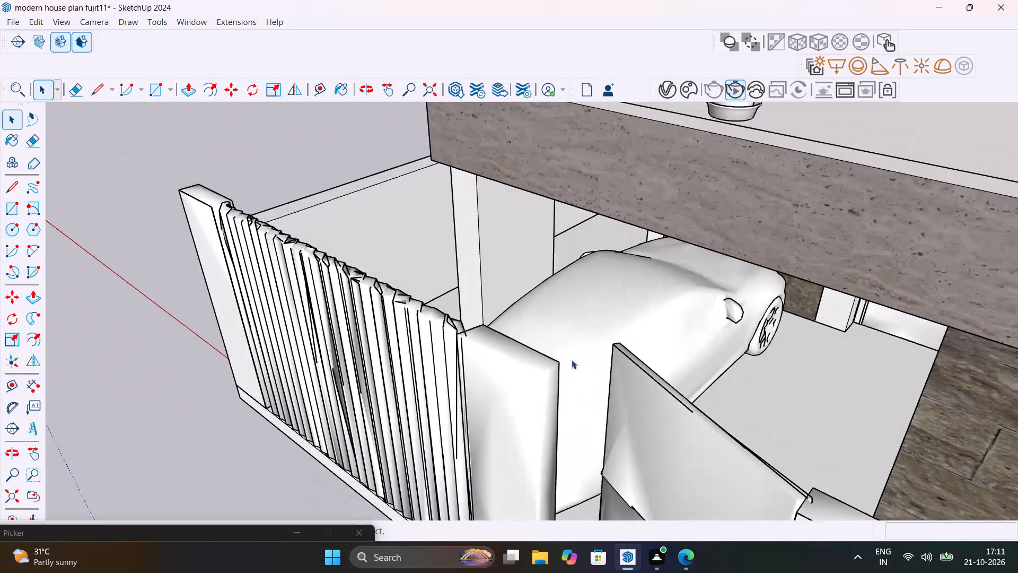
left_click(716, 317)
scroll(755, 318, "up", 10)
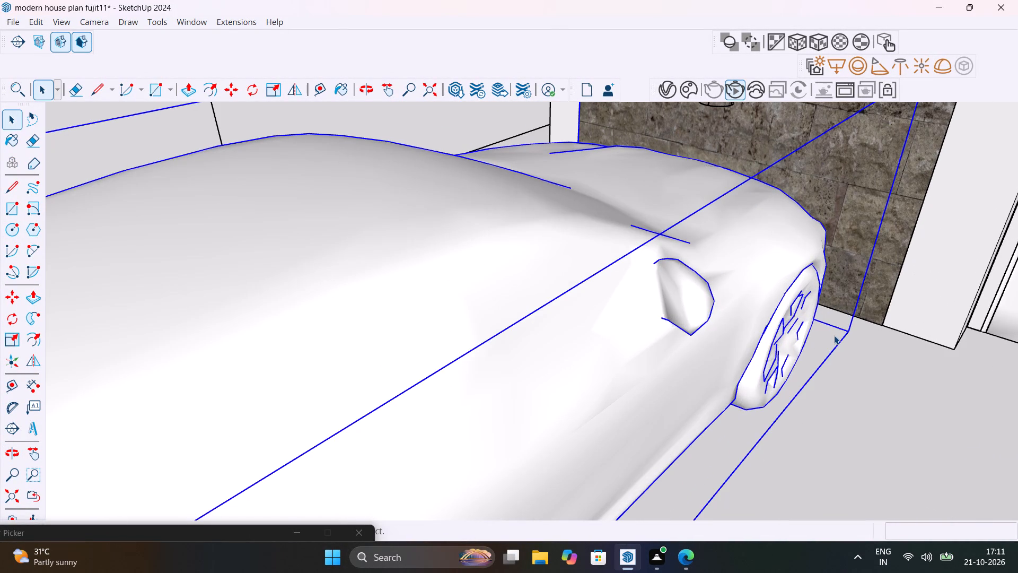
key("m")
left_click(847, 334)
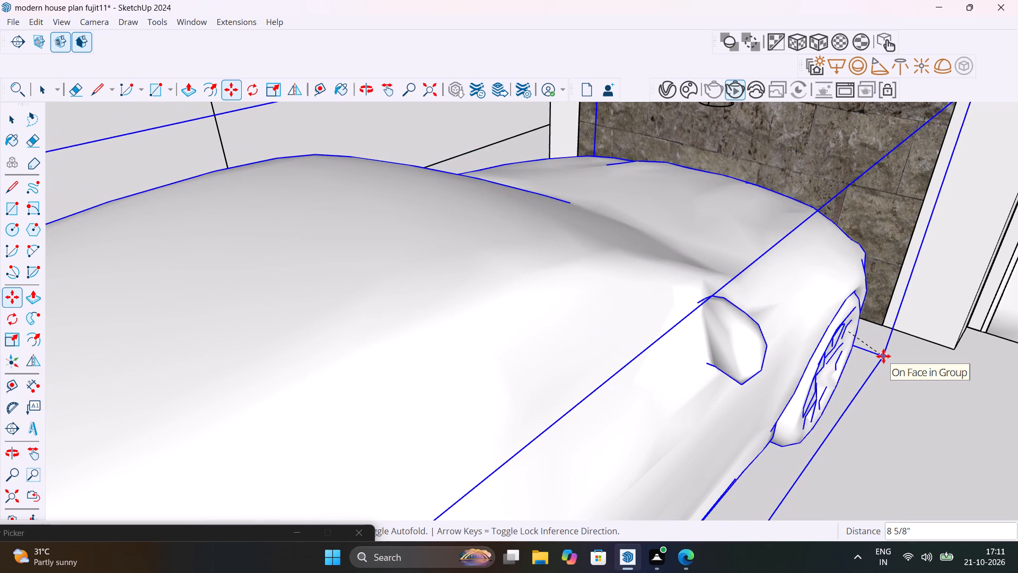
left_click(883, 357)
Examine the car's clearance to the gate, the porch column and the house wall from the rear and the side.
scroll(830, 338, "down", 20)
scroll(830, 340, "down", 8)
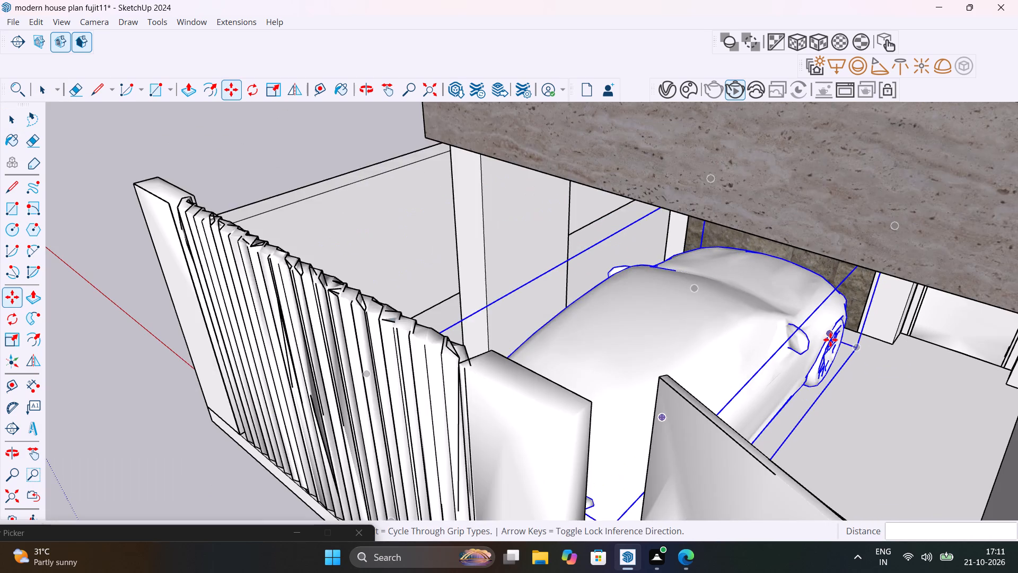
middle_click_drag(828, 390, 727, 380)
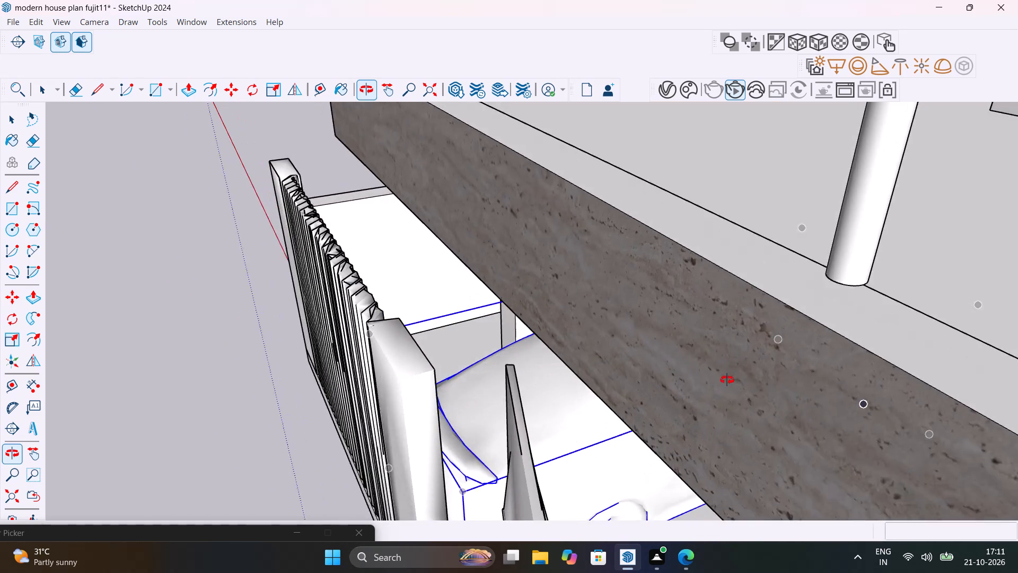
middle_click_drag(727, 380, 1012, 423)
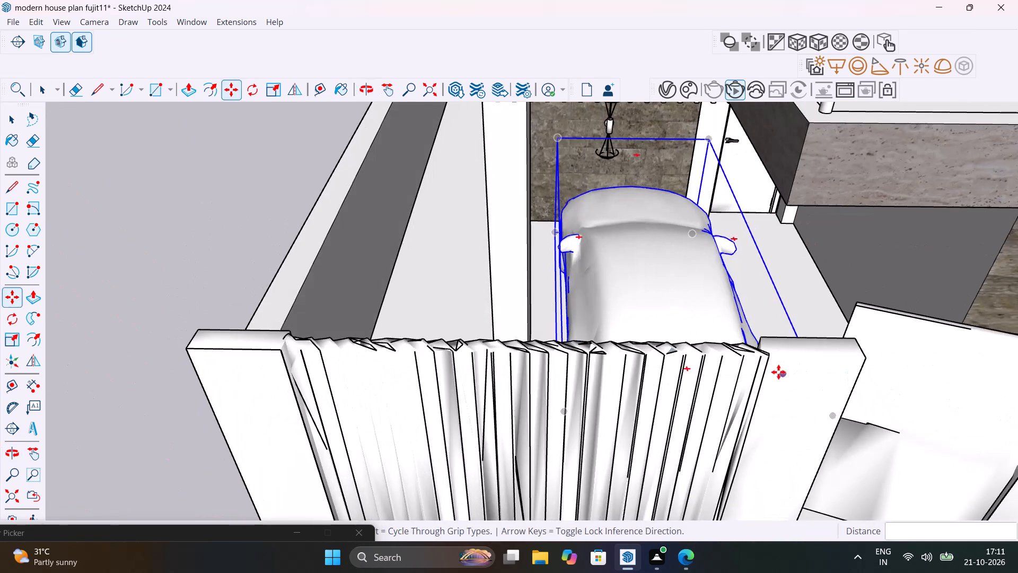
middle_click_drag(819, 376, 1017, 376)
middle_click_drag(376, 302, 710, 314)
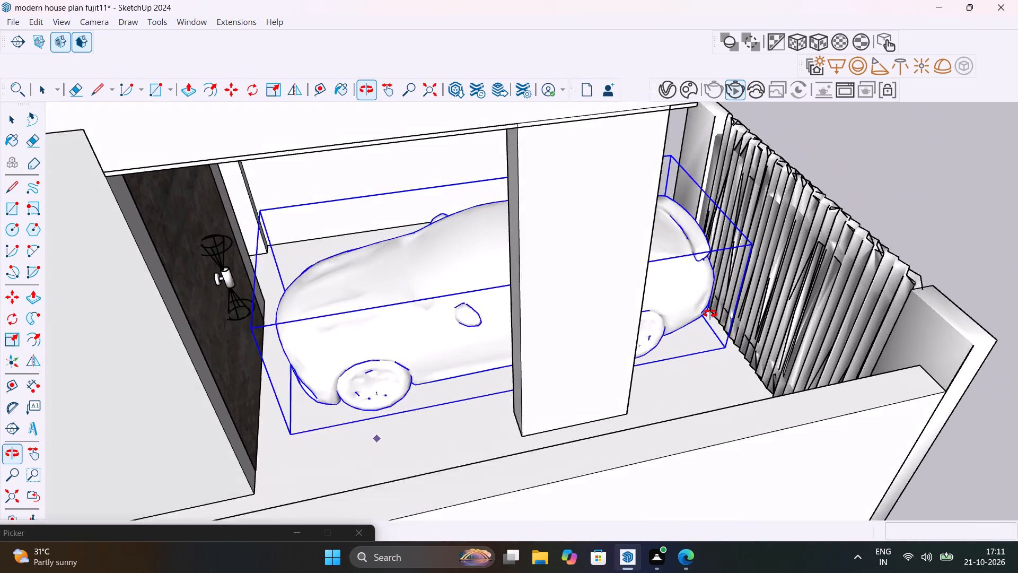
middle_click_drag(710, 314, 662, 280)
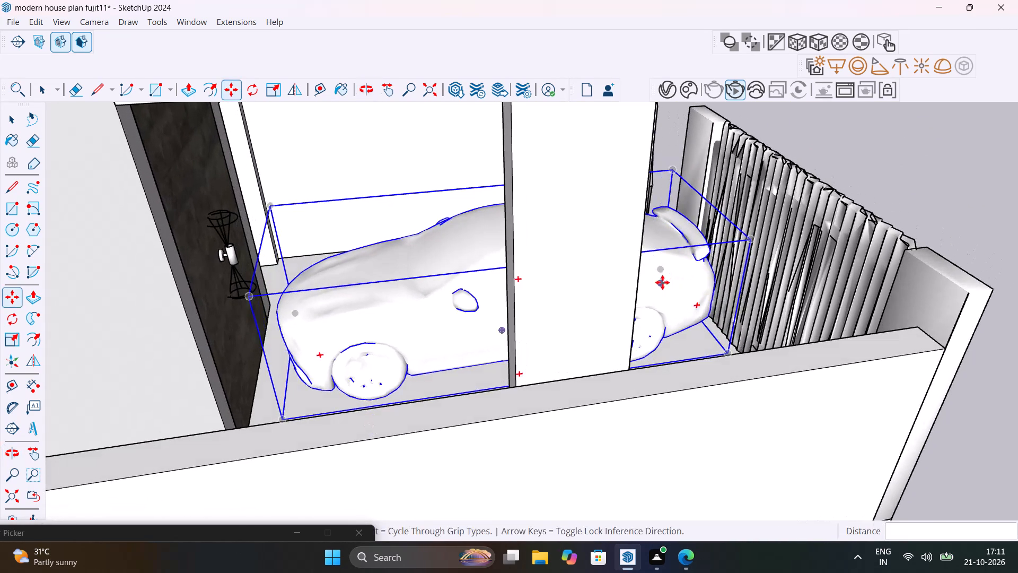
Deselect the car and examine the gap between its rear end and the gate up close from several angles.
scroll(731, 277, "up", 4)
key("space")
left_click(990, 131)
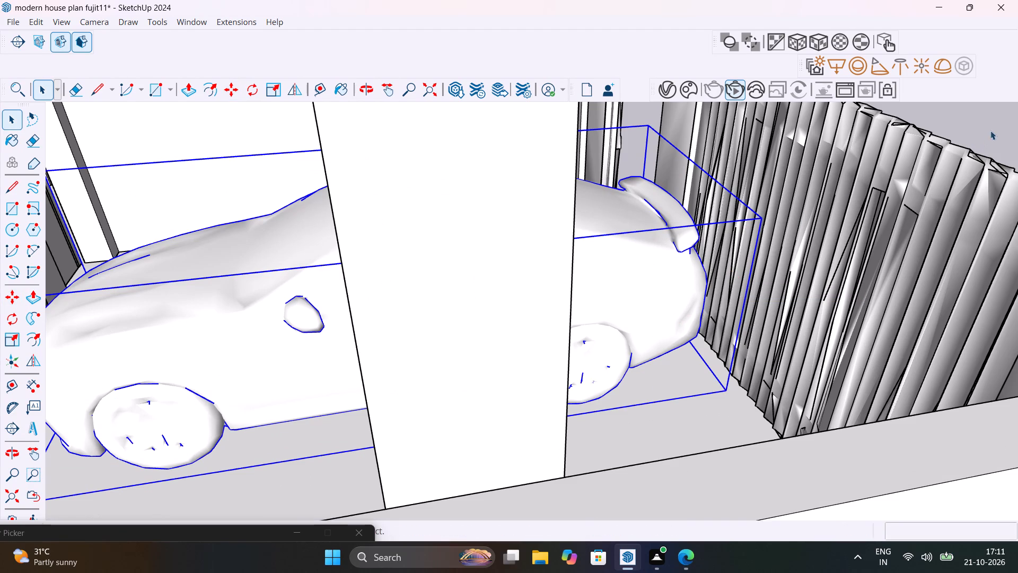
scroll(757, 195, "up", 2)
scroll(724, 250, "up", 6)
middle_click_drag(702, 271, 691, 262)
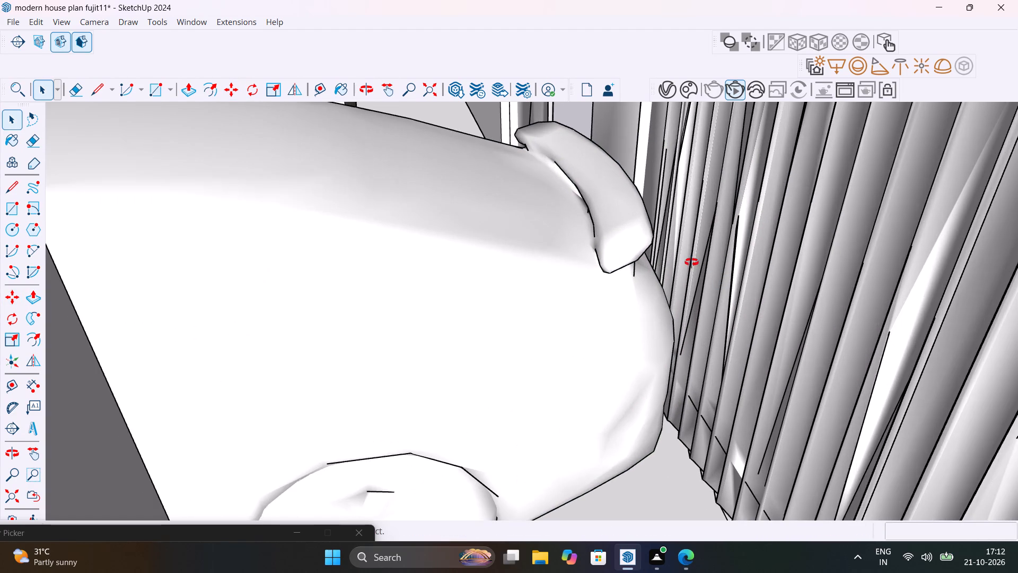
middle_click_drag(691, 262, 584, 334)
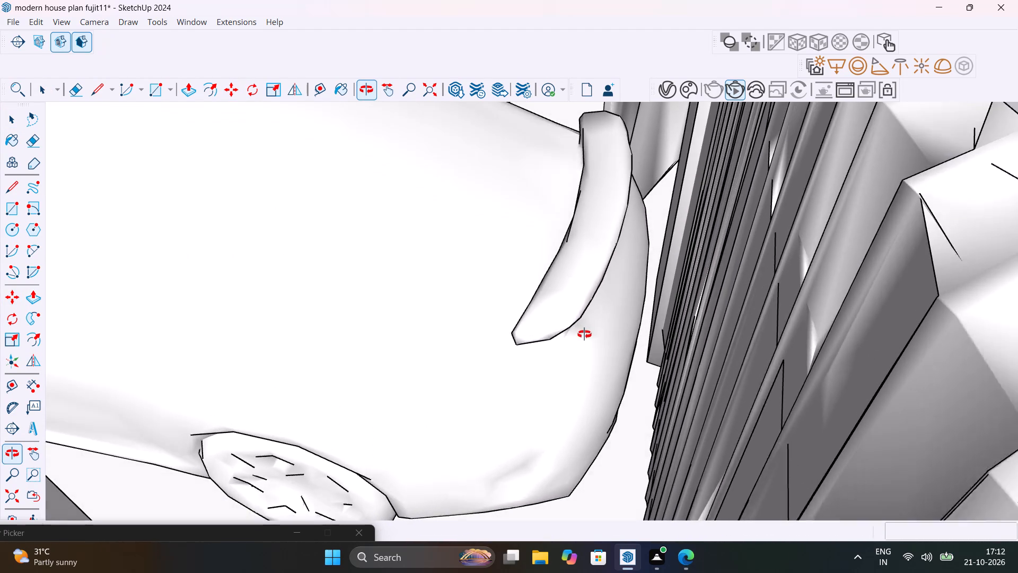
middle_click_drag(584, 334, 920, 284)
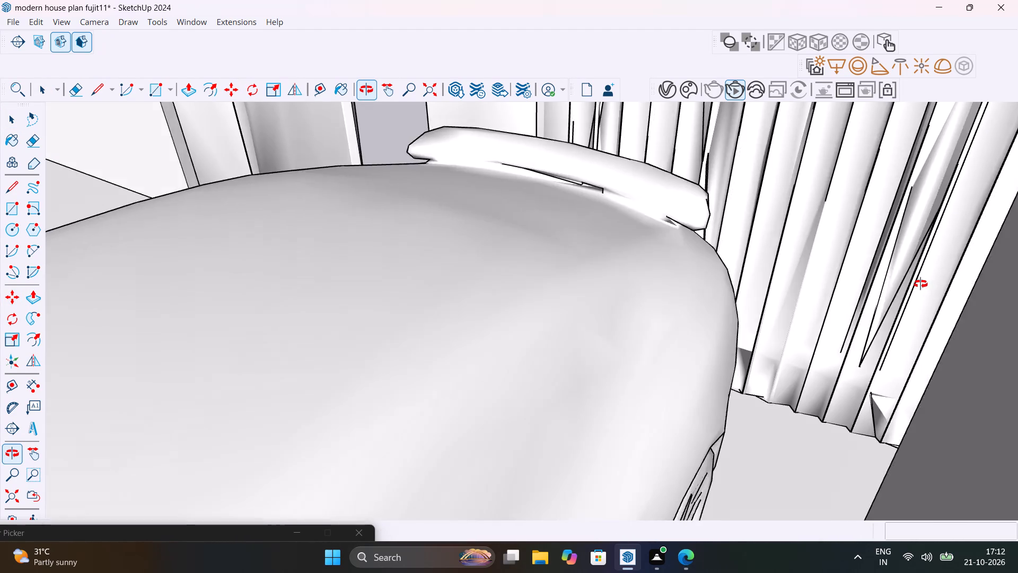
middle_click_drag(920, 284, 716, 251)
scroll(725, 257, "down", 14)
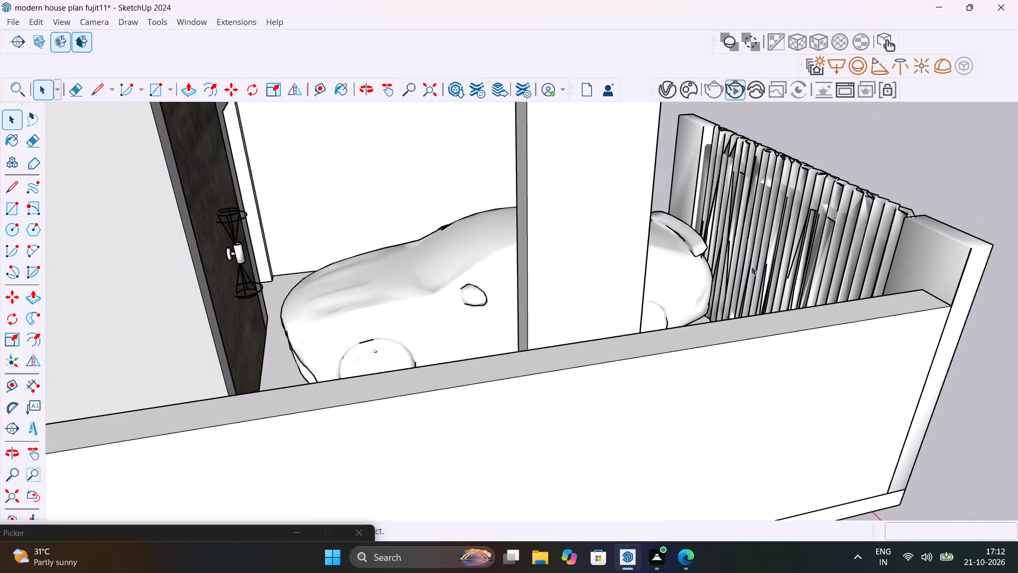
middle_click_drag(767, 271, 754, 286)
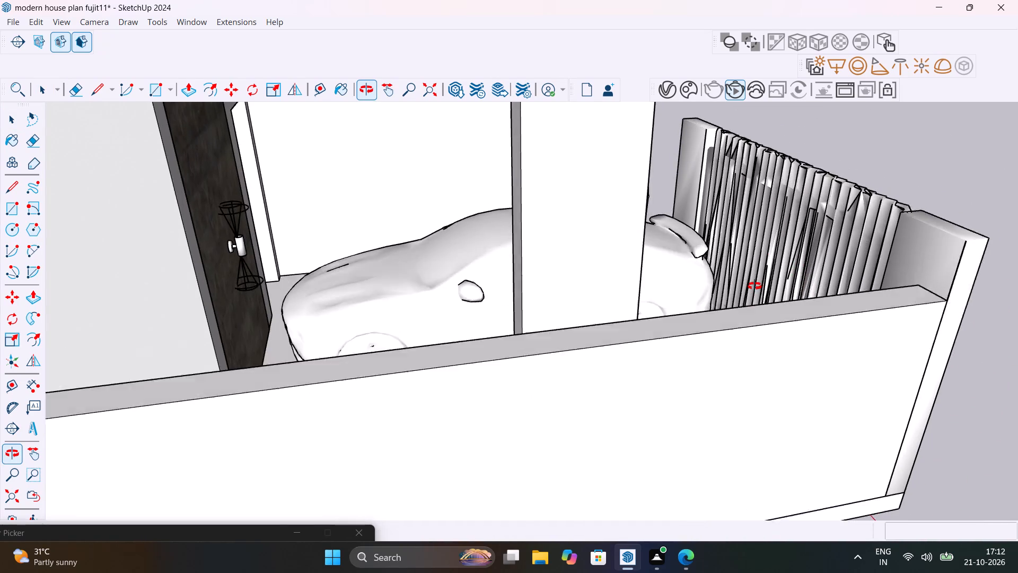
middle_click_drag(754, 286, 855, 237)
middle_click_drag(551, 264, 553, 264)
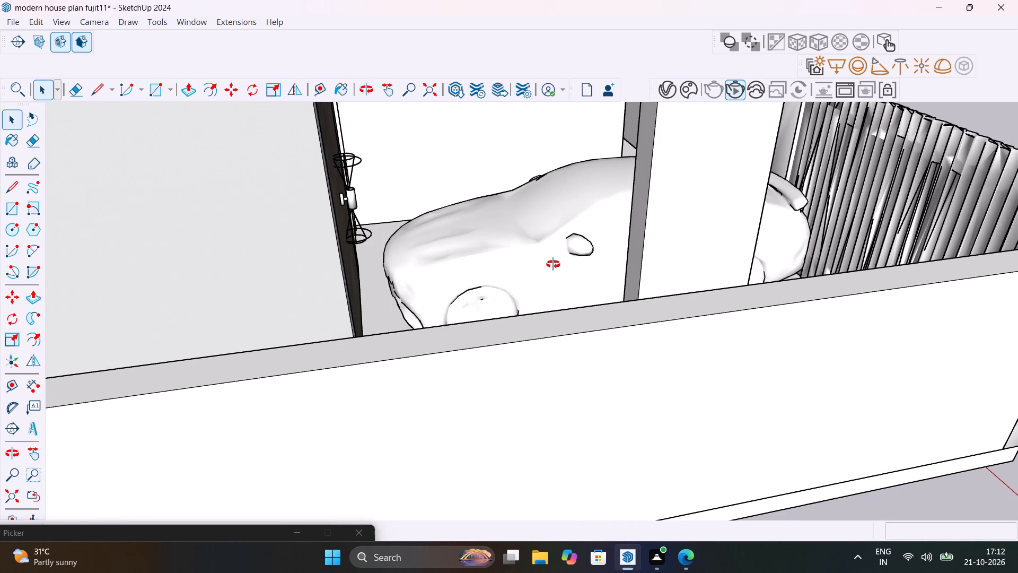
Move the car 7 11/16" across the parking floor, toward the porch column, by its front bottom corner, and deselect it.
middle_click_drag(553, 264, 607, 302)
left_click(488, 340)
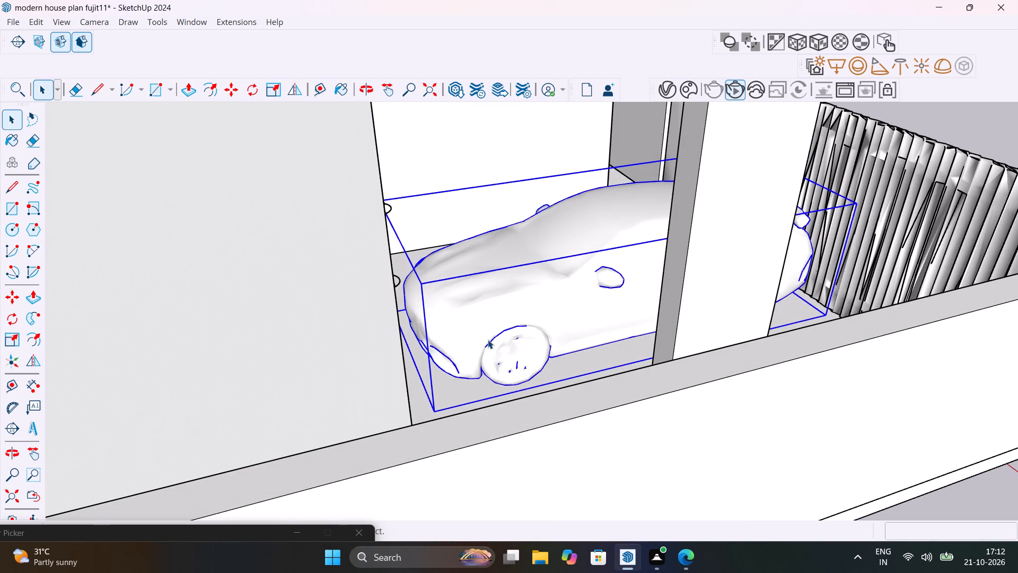
scroll(488, 340, "up", 6)
key("m")
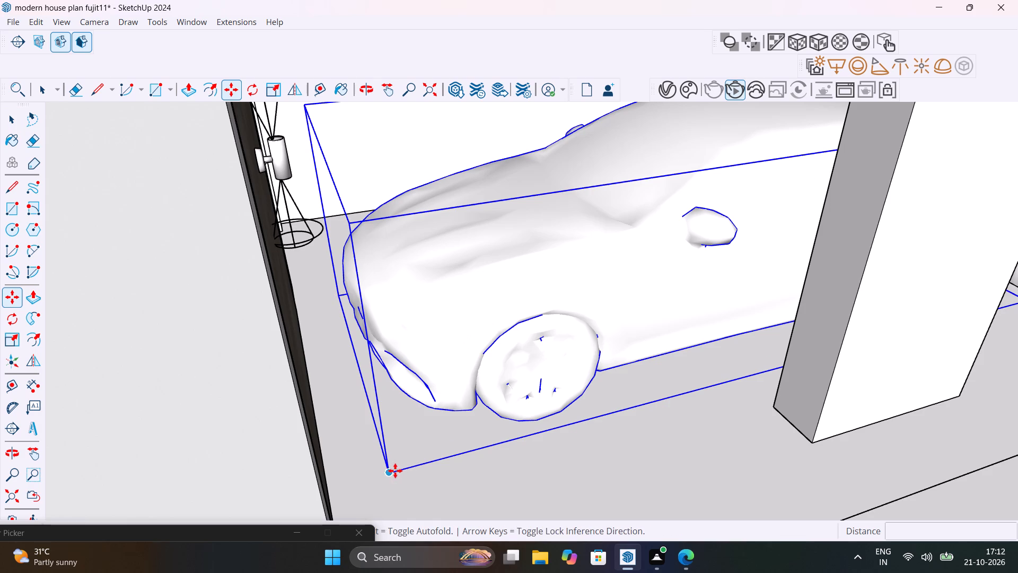
left_click(393, 470)
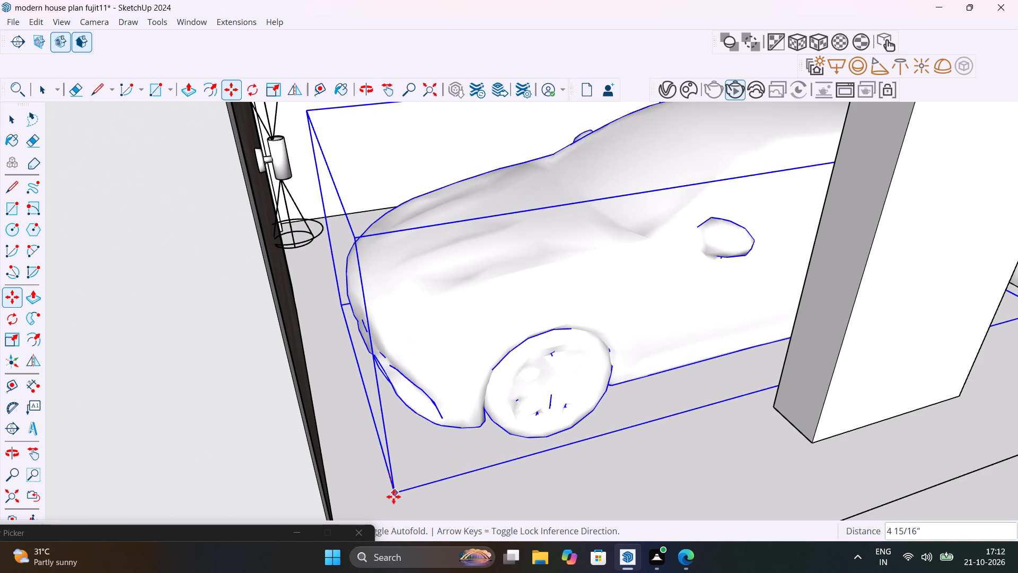
left_click(394, 506)
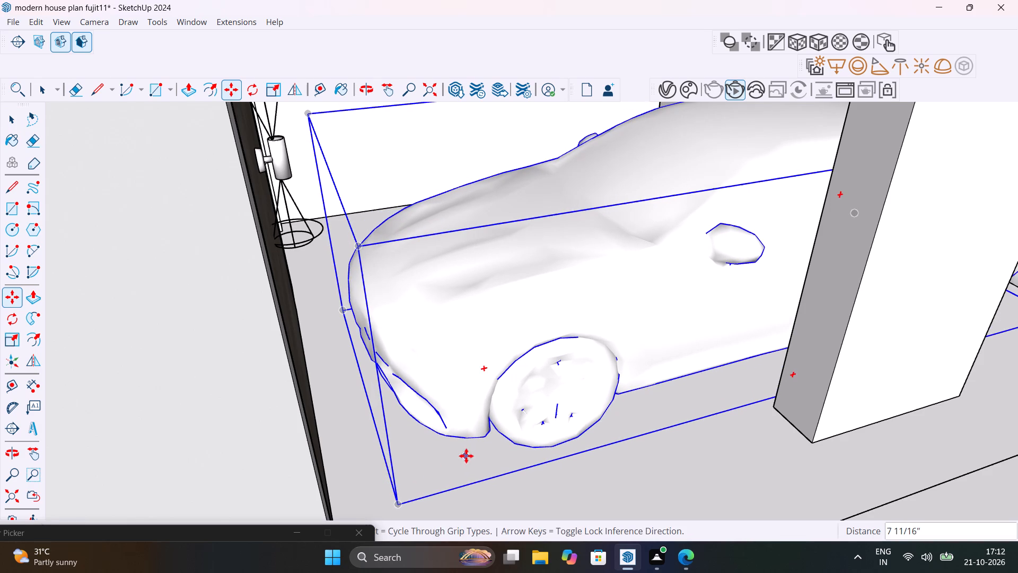
key("space")
scroll(480, 381, "down", 13)
left_click(864, 193)
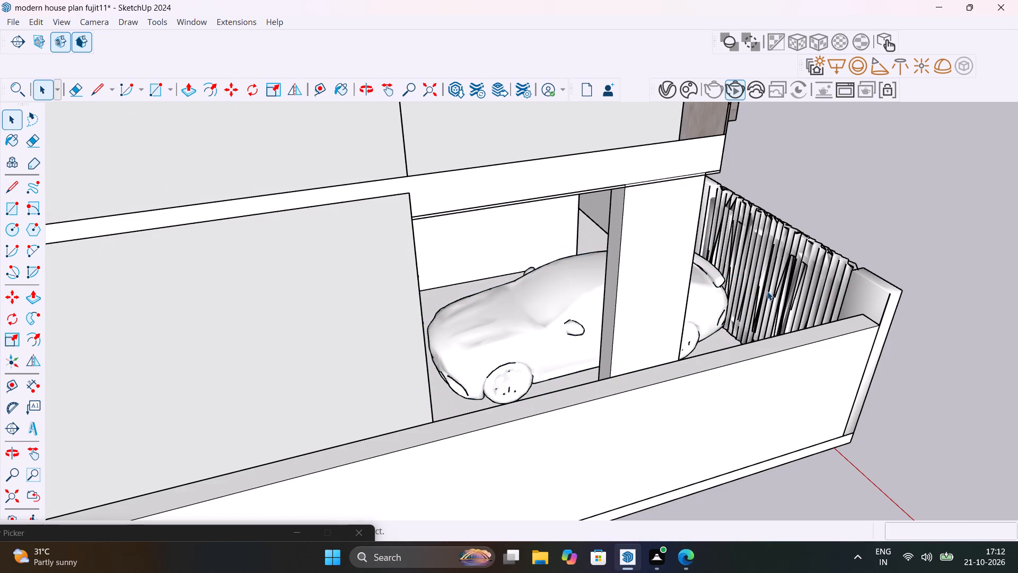
Examine the parked car's position between the porch column, the gate and the house wall from above, the front and the side.
middle_click_drag(767, 289, 454, 444, "shift")
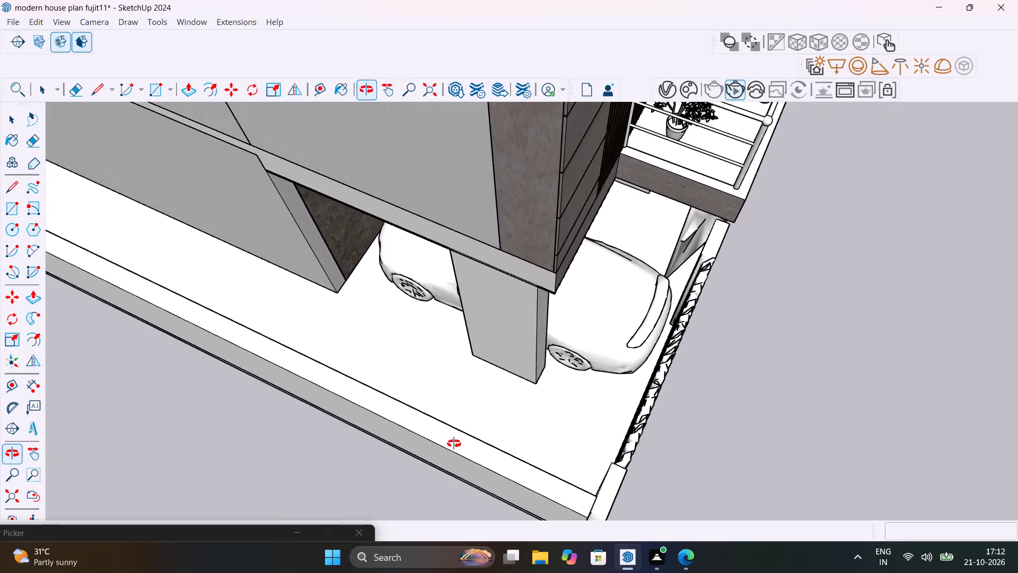
middle_click_drag(454, 444, 371, 331, "shift")
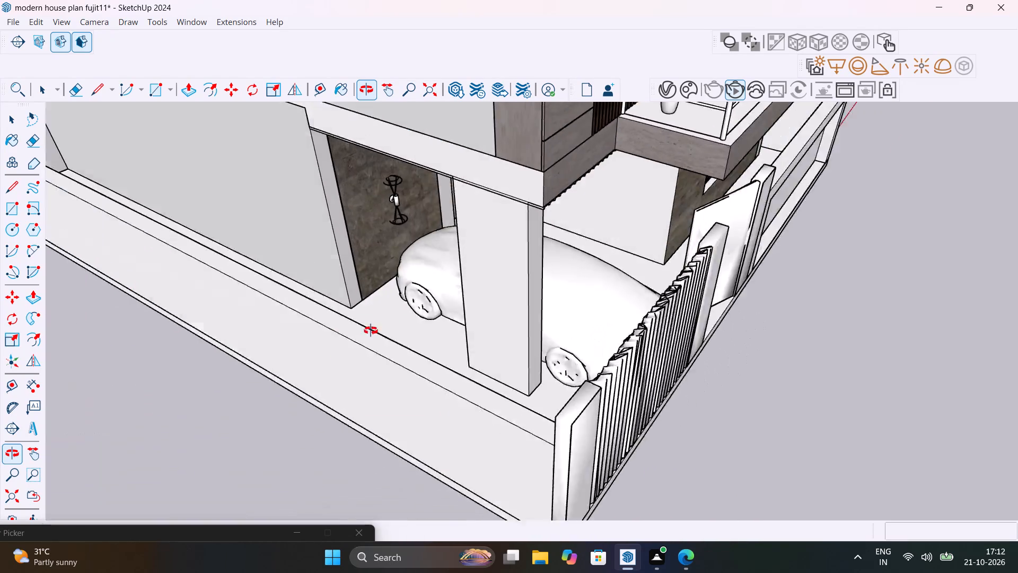
middle_click_drag(371, 331, 144, 517, "shift")
scroll(144, 517, "down", 1)
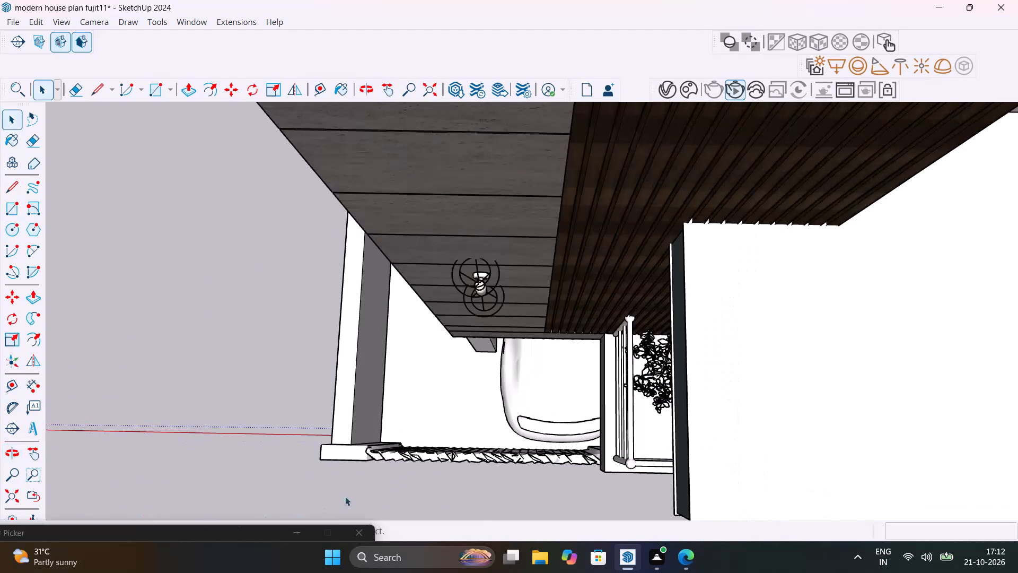
scroll(520, 406, "up", 5)
middle_click_drag(545, 436, 640, 262)
scroll(609, 315, "up", 1)
middle_click_drag(651, 350, 624, 129, "shift")
scroll(642, 205, "up", 1)
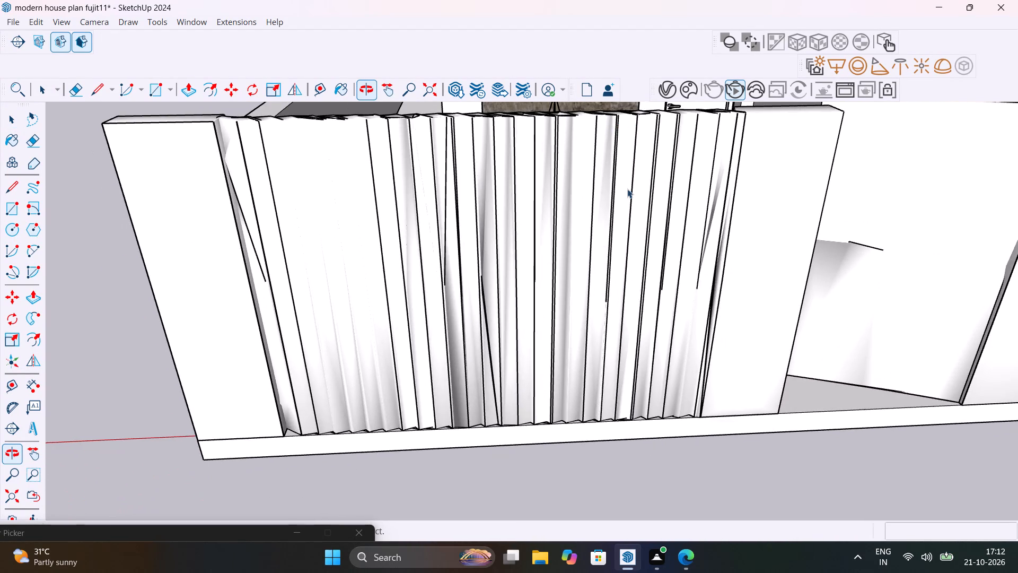
scroll(627, 188, "down", 20)
scroll(627, 188, "down", 2)
middle_click_drag(612, 242, 626, 378)
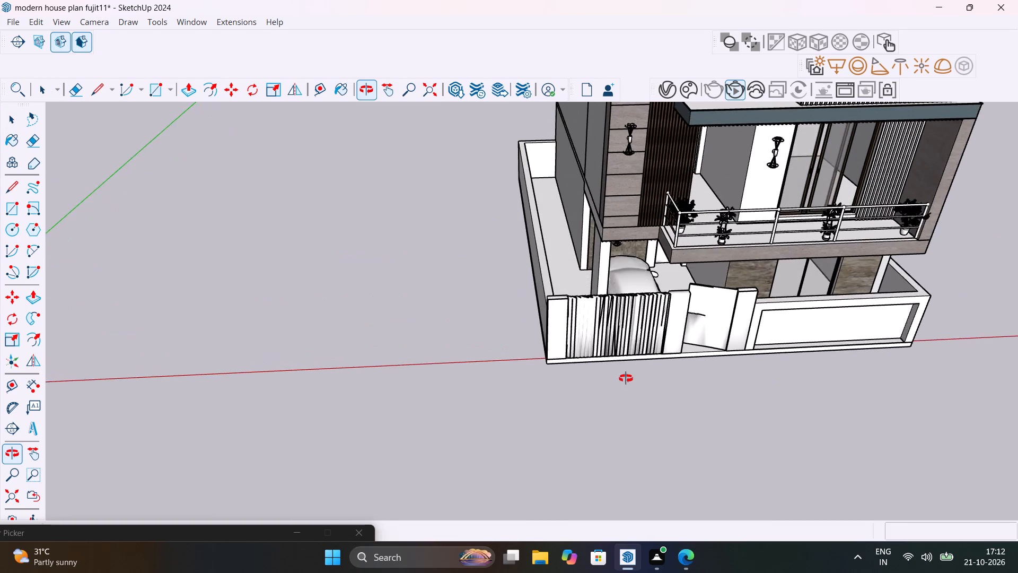
middle_click_drag(626, 378, 260, 344)
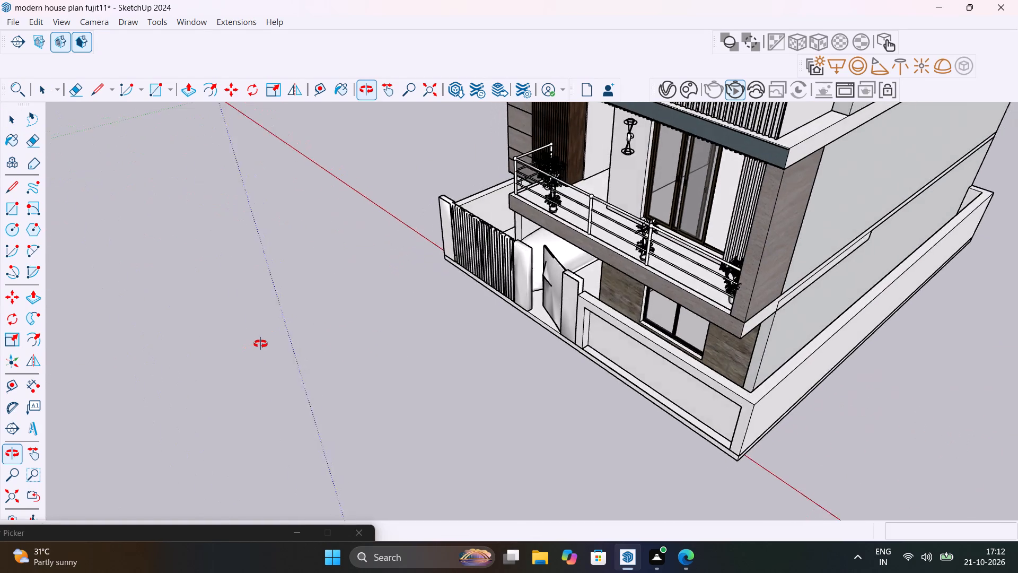
middle_click_drag(260, 344, 673, 319)
scroll(516, 270, "up", 6)
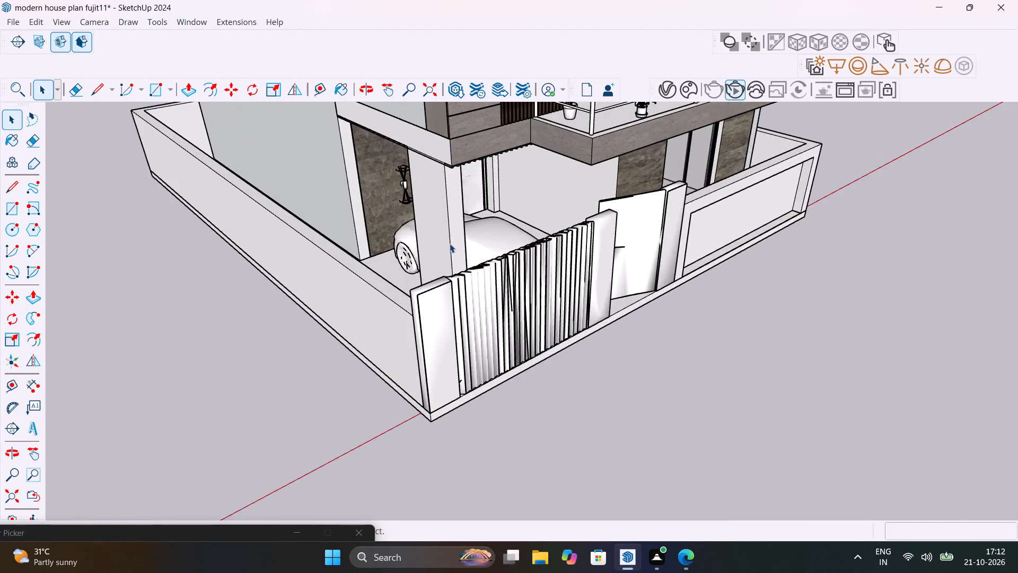
scroll(450, 244, "up", 3)
middle_click_drag(486, 285, 699, 382)
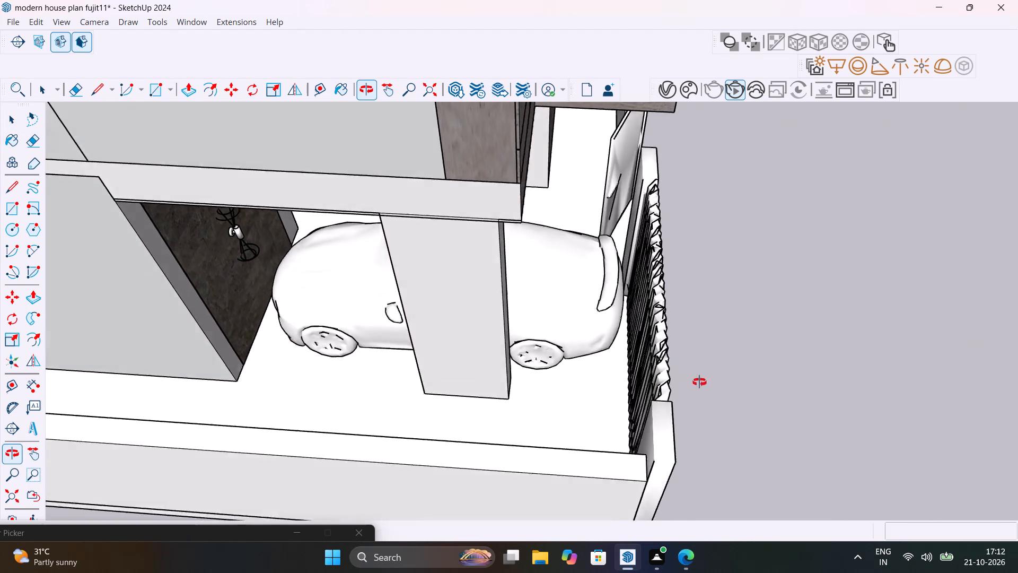
middle_click_drag(699, 382, 319, 328)
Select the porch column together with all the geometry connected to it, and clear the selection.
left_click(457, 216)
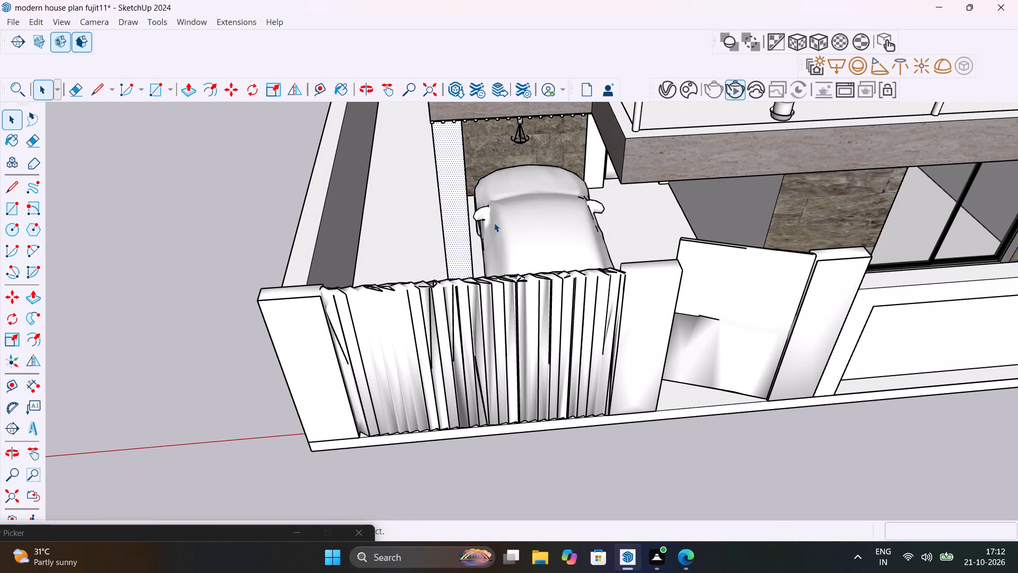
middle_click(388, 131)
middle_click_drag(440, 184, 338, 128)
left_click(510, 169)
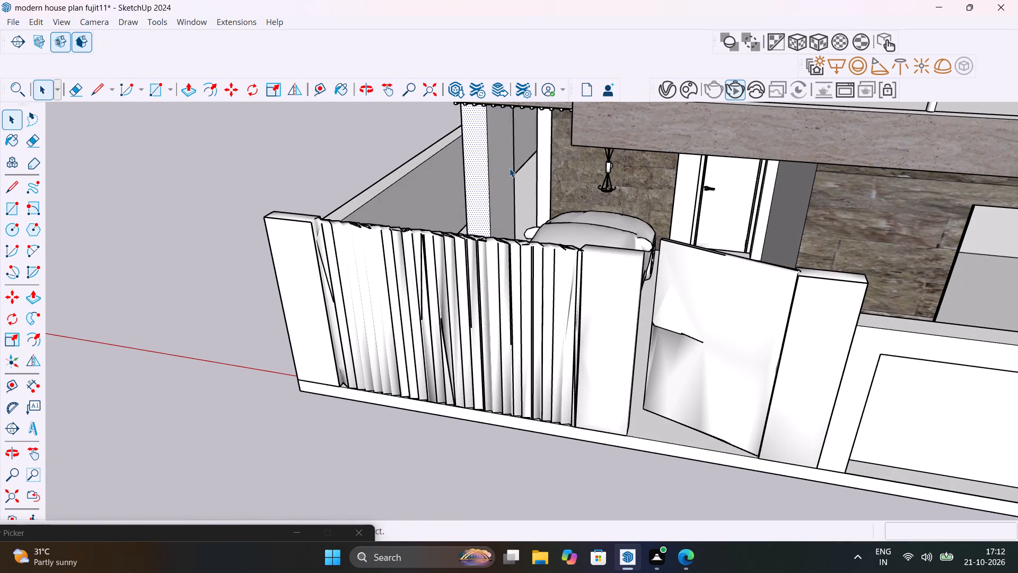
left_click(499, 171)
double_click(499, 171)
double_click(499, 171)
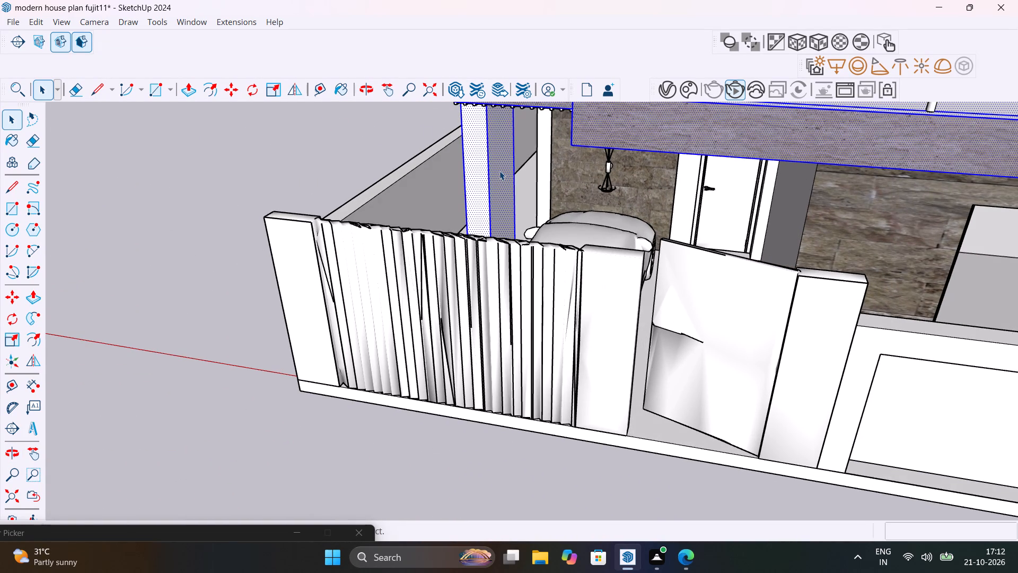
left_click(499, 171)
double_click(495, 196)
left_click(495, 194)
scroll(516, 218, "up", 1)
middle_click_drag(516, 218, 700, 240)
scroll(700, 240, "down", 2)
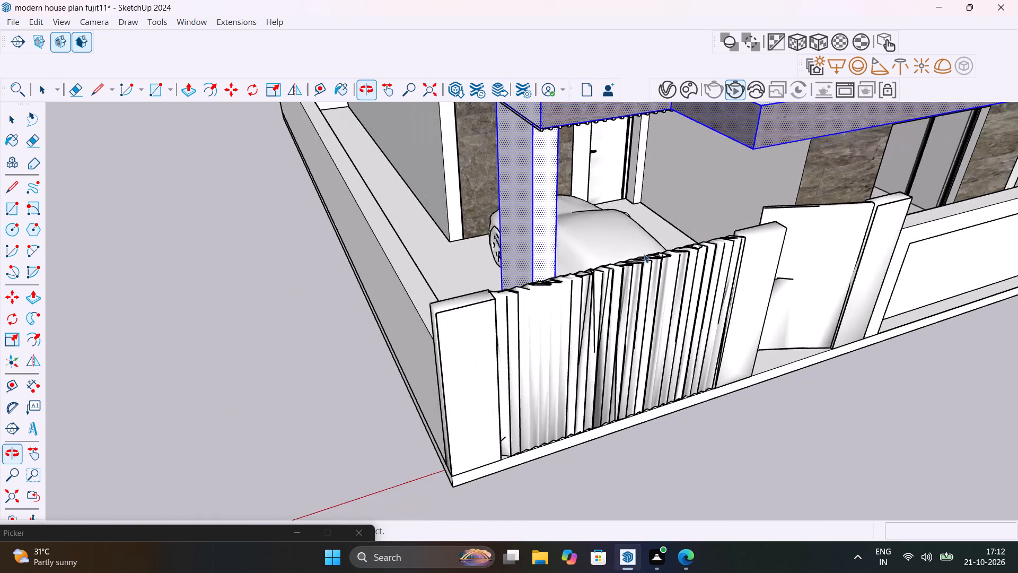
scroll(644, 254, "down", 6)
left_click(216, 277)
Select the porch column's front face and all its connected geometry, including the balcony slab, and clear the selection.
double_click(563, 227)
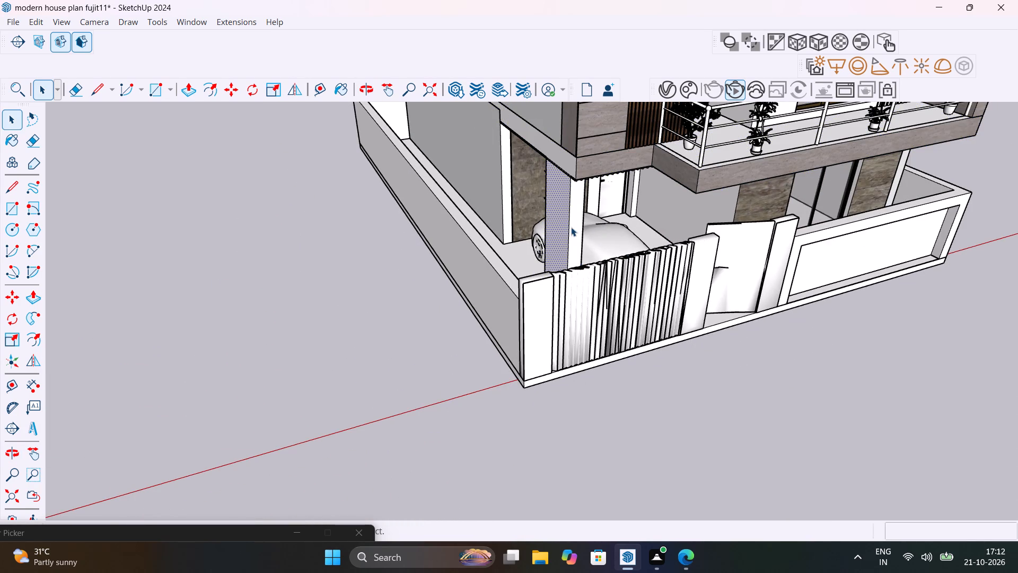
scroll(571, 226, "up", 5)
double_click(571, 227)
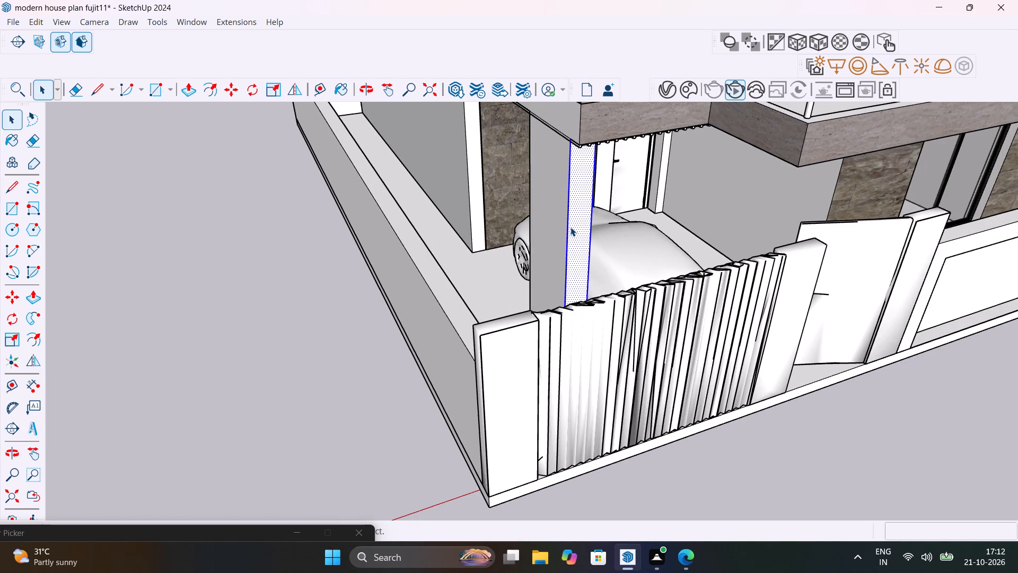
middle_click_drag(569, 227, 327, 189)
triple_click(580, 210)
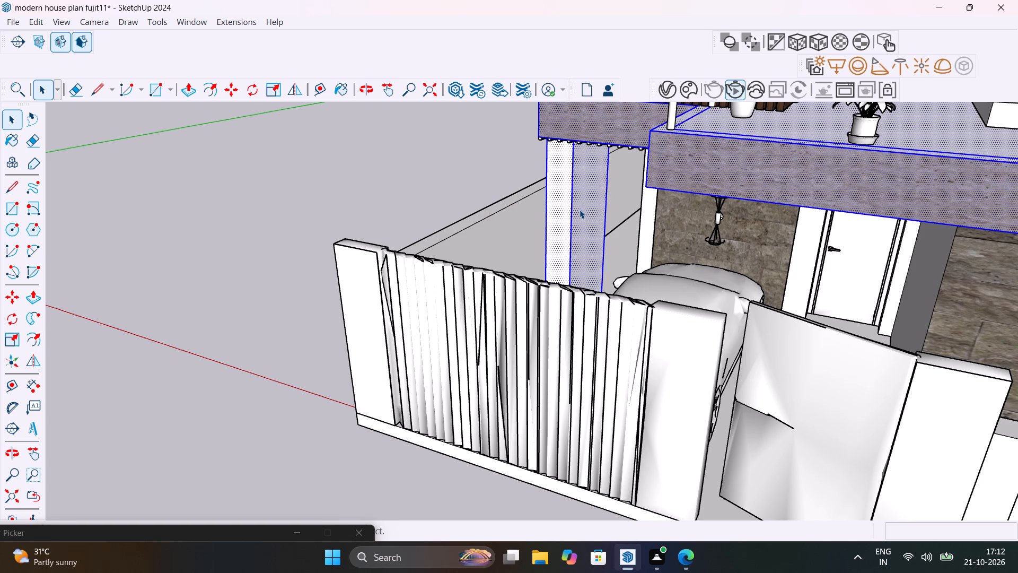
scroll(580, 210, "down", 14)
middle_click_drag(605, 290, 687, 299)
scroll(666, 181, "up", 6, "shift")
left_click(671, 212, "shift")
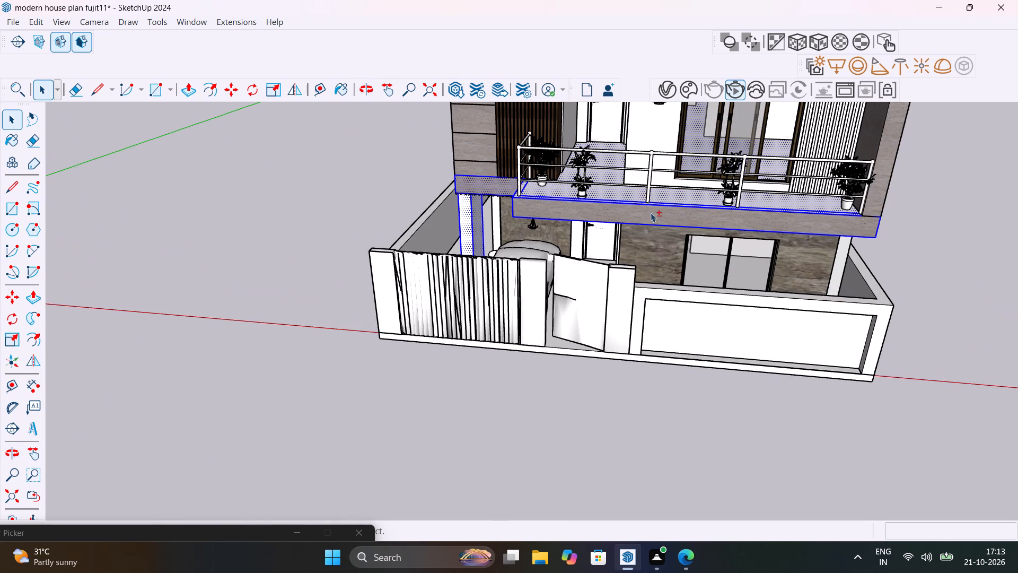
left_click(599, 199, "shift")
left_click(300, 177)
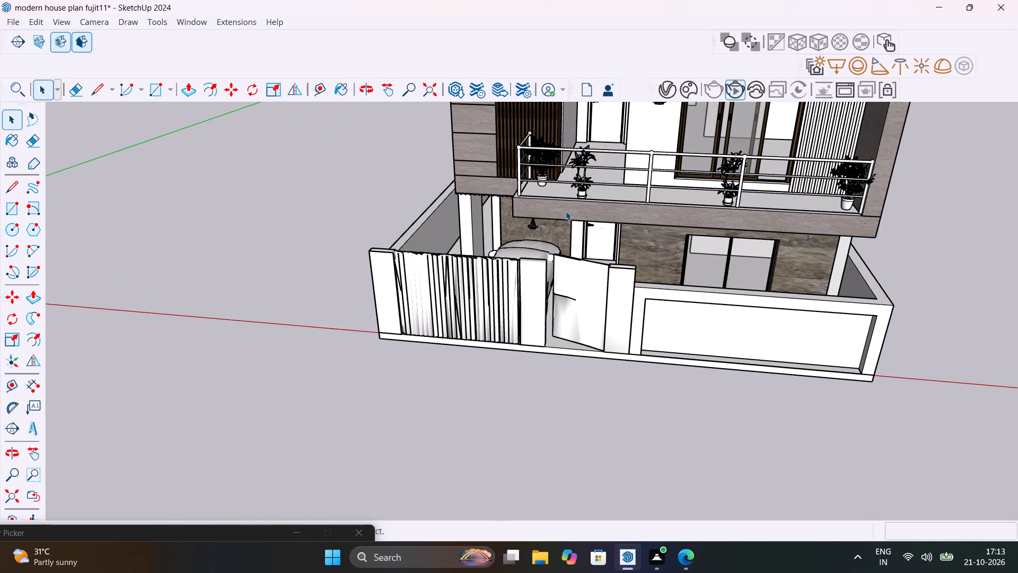
Select the balcony railing on the upper floor.
left_click(581, 213)
left_click(643, 170)
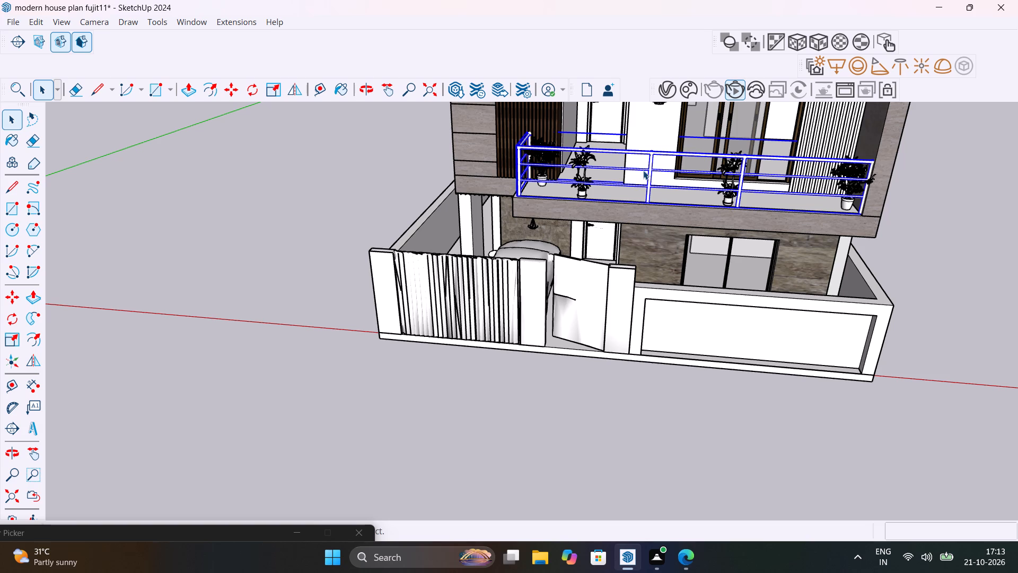
middle_click_drag(595, 250, 751, 253)
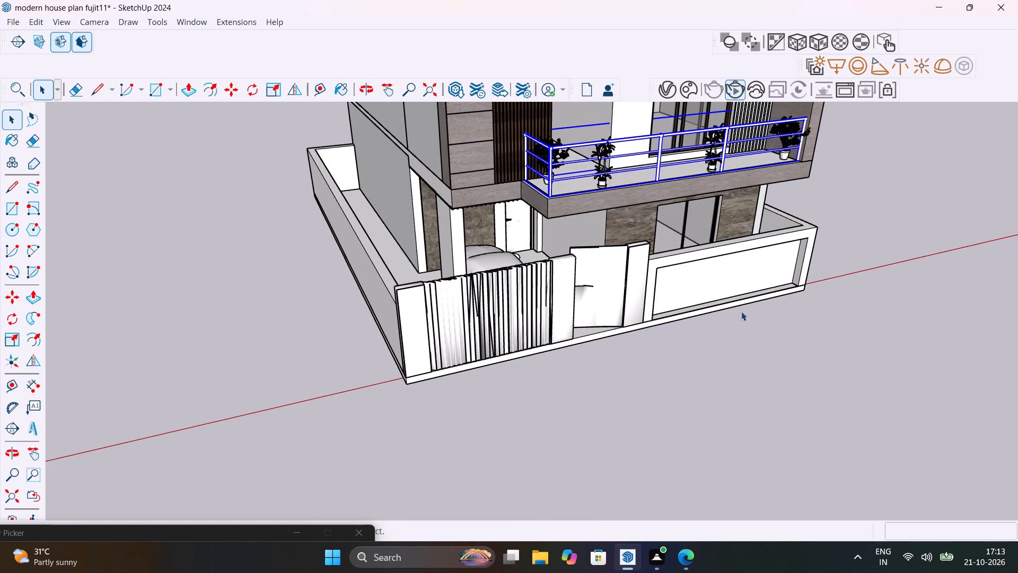
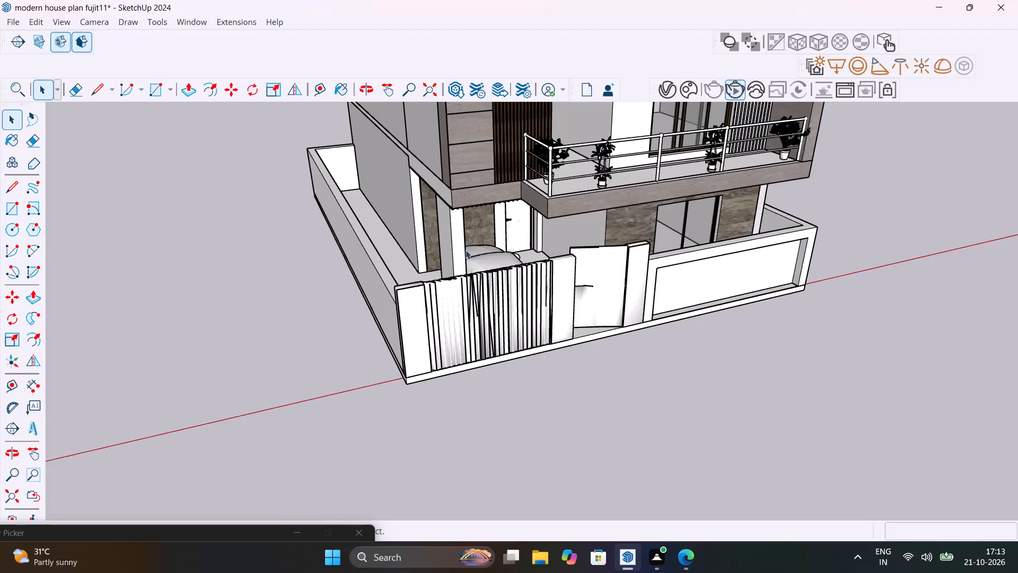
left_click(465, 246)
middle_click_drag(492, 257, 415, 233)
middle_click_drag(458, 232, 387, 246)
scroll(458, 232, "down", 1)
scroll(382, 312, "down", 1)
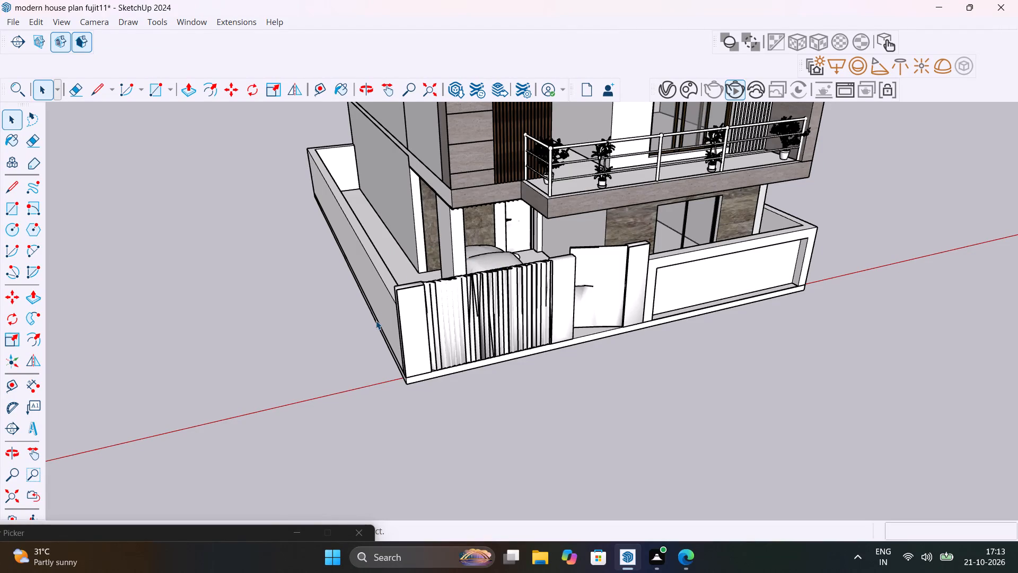
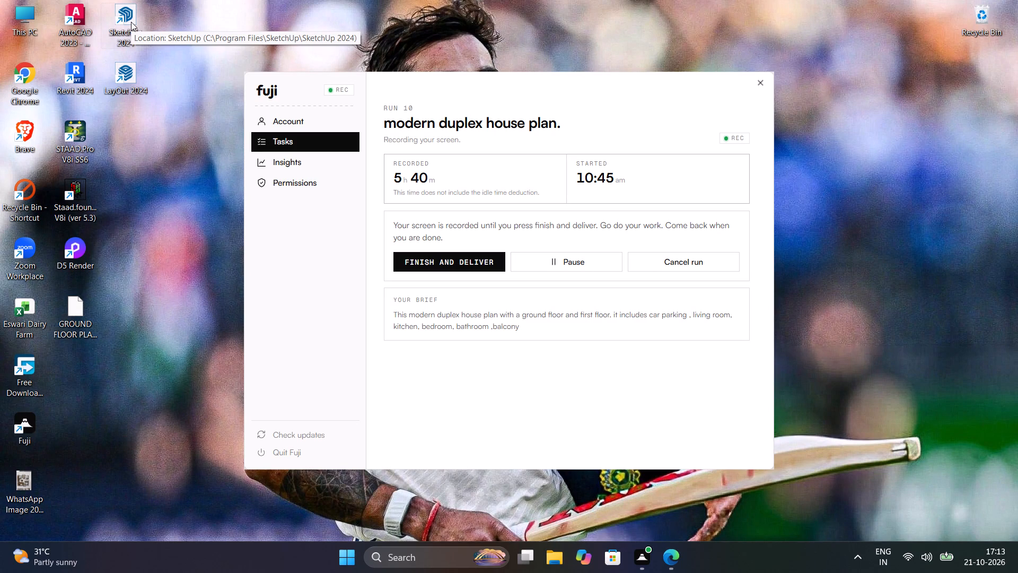
Launch SketchUp 2024 and open the recent file "modern house plan fujit11" marked as recovered.
double_click(131, 21)
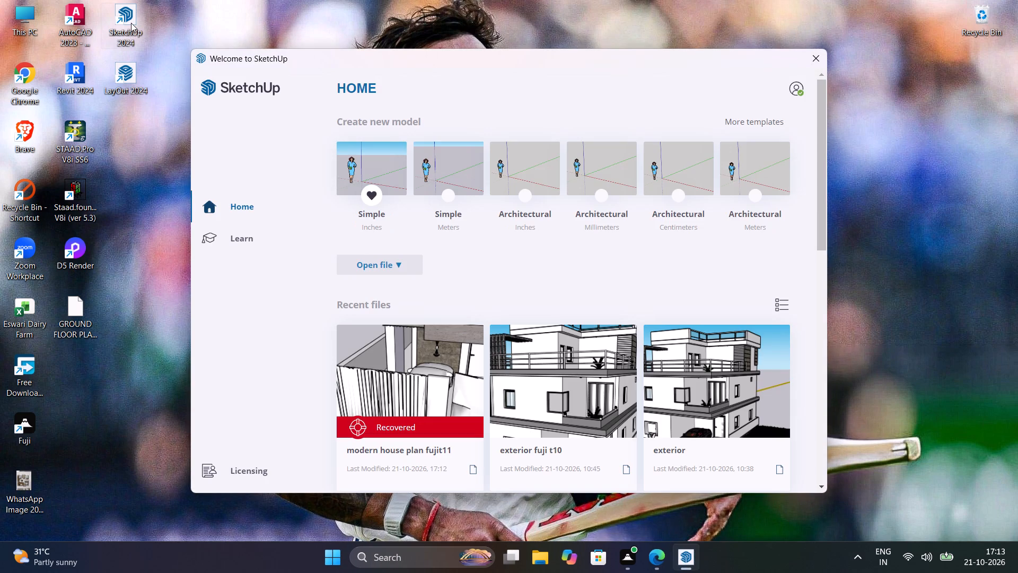
scroll(131, 23, "up", 1)
left_click(440, 429)
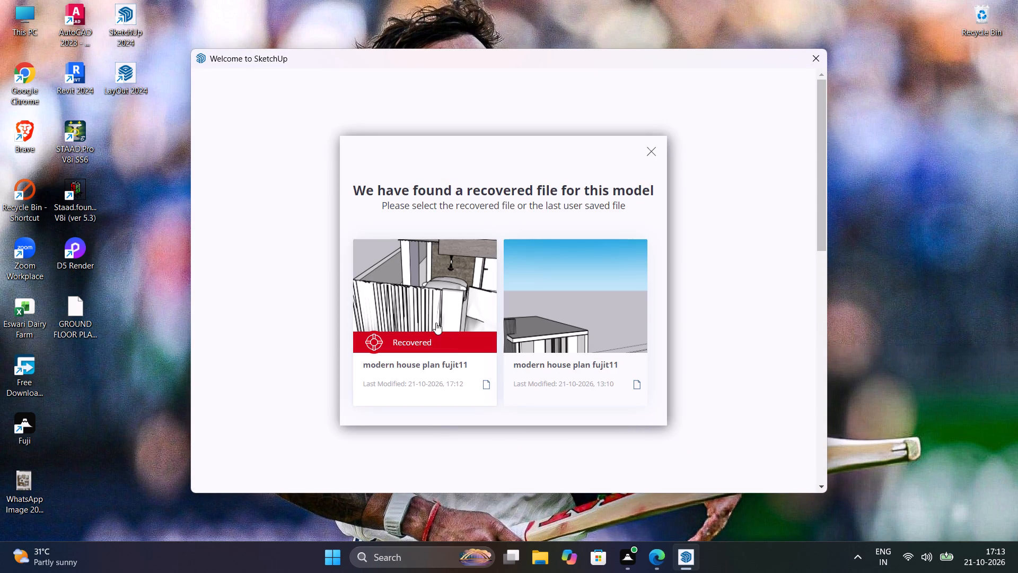
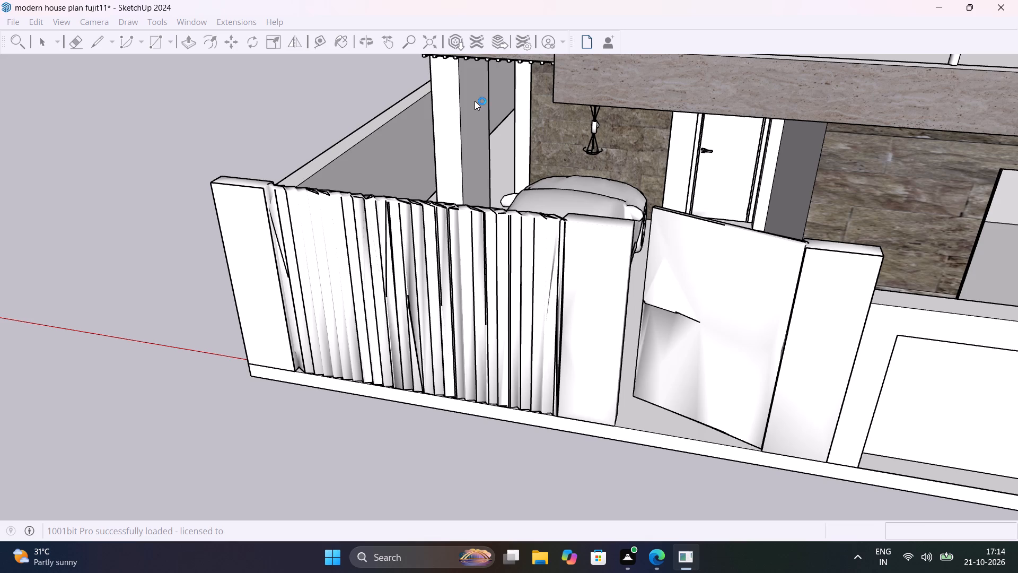
Dismiss the update notification and save the recovered model as "modern house plan fujit11", replacing the existing file.
scroll(387, 273, "down", 3)
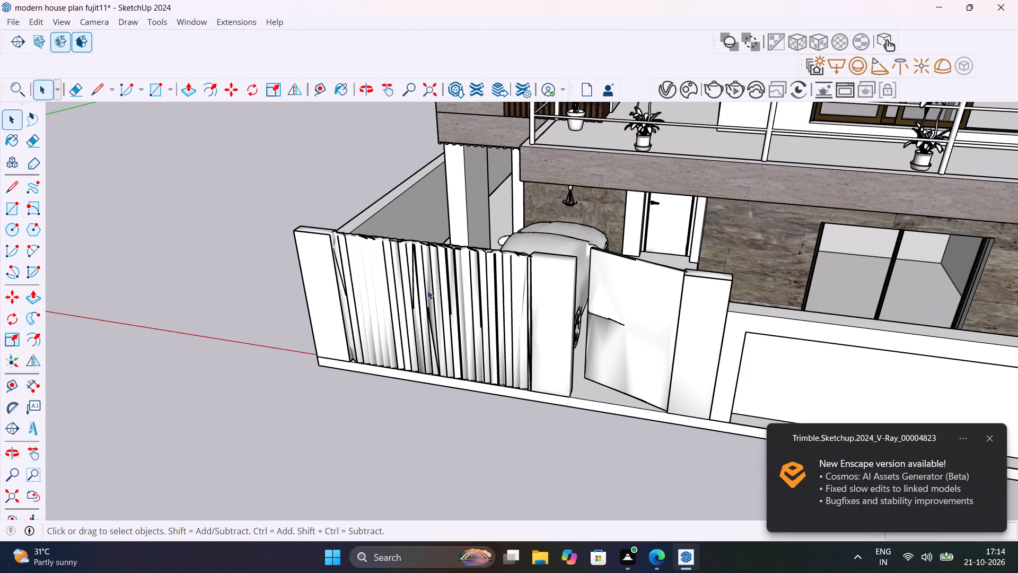
left_click(990, 438)
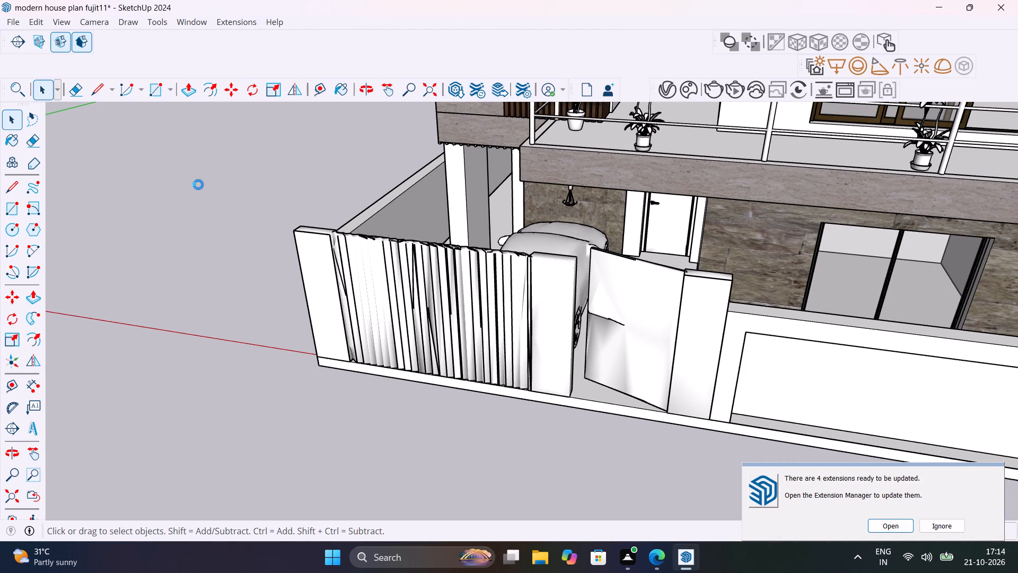
key("ctrl+s")
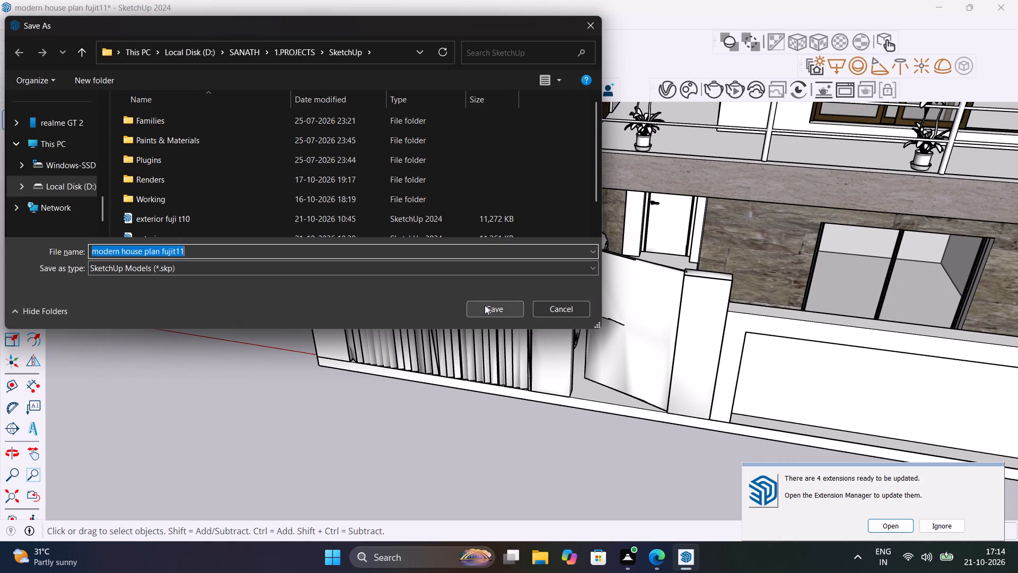
left_click(485, 305)
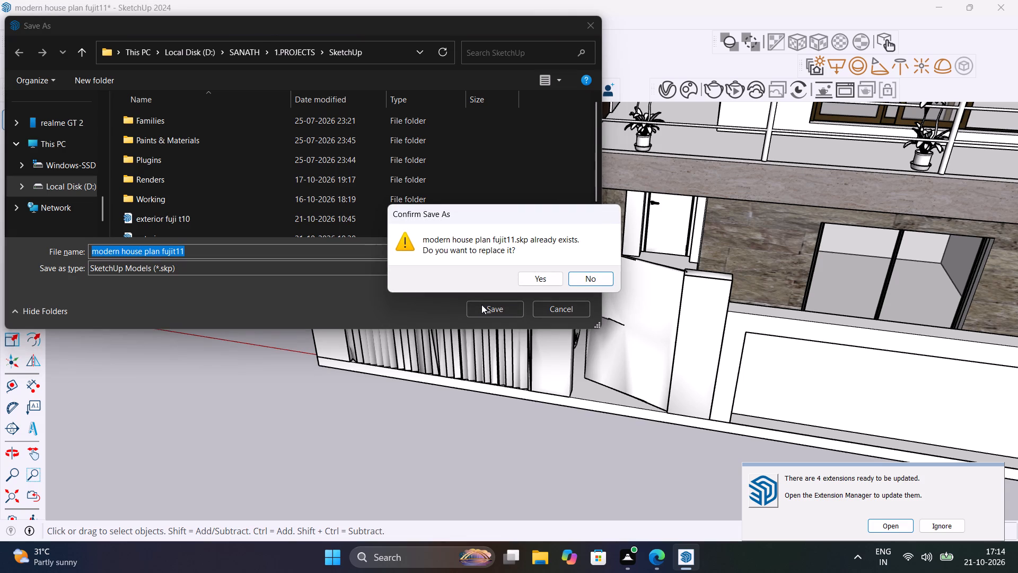
left_click(543, 282)
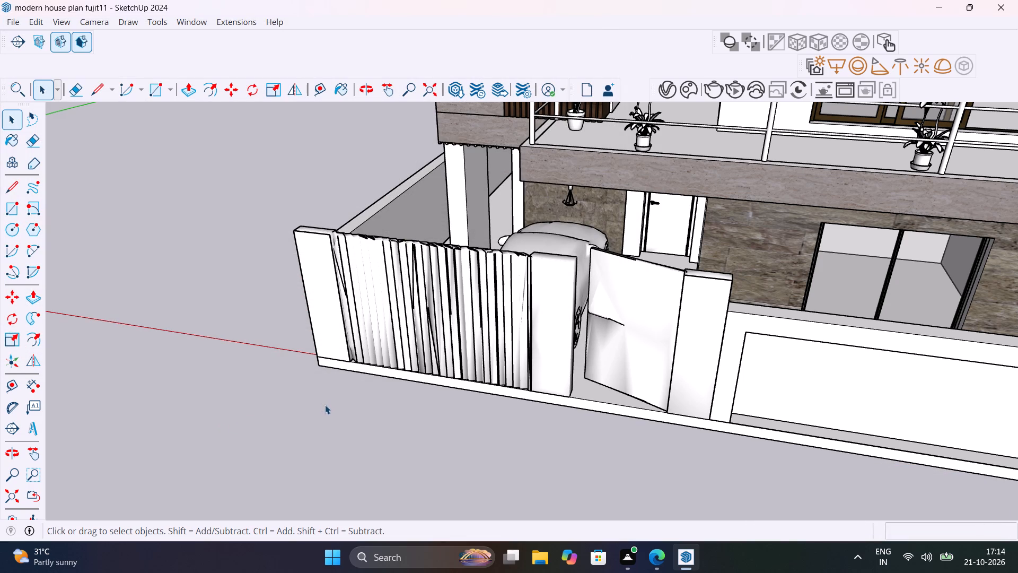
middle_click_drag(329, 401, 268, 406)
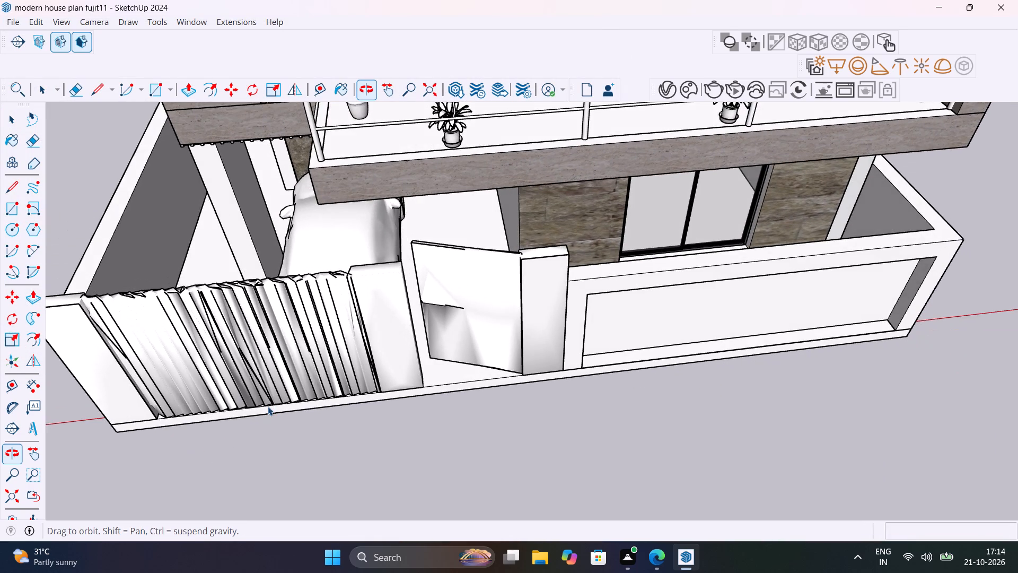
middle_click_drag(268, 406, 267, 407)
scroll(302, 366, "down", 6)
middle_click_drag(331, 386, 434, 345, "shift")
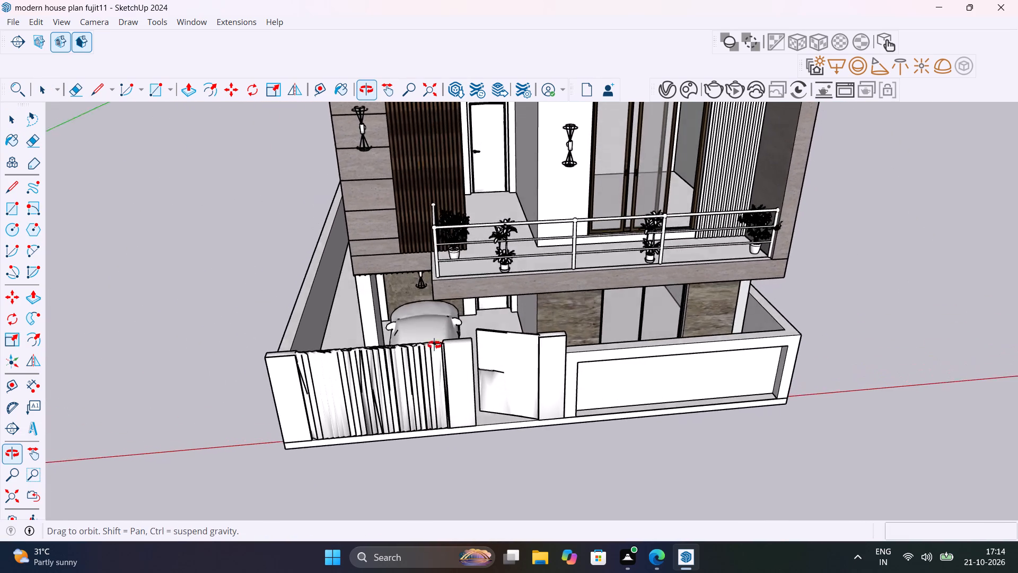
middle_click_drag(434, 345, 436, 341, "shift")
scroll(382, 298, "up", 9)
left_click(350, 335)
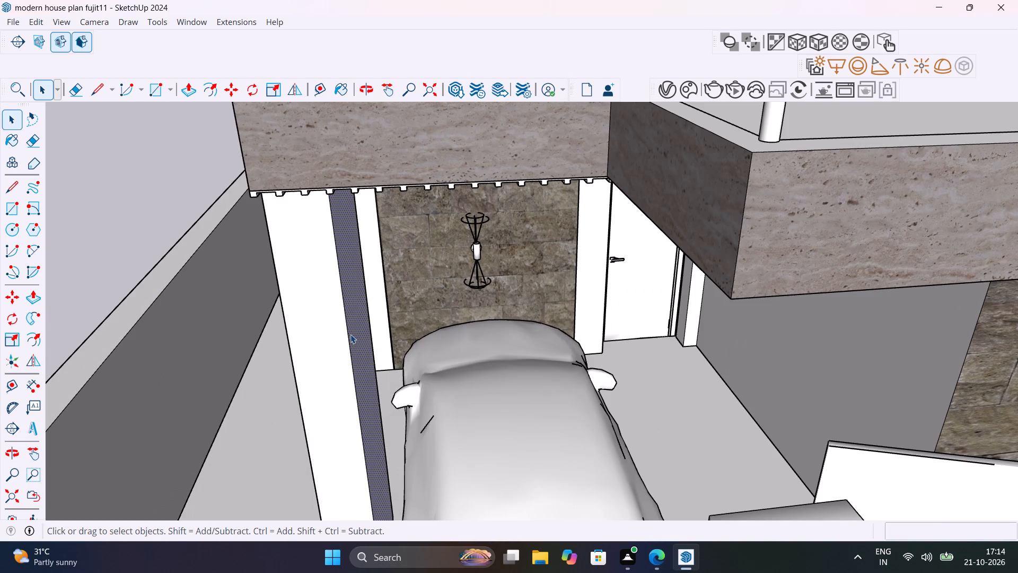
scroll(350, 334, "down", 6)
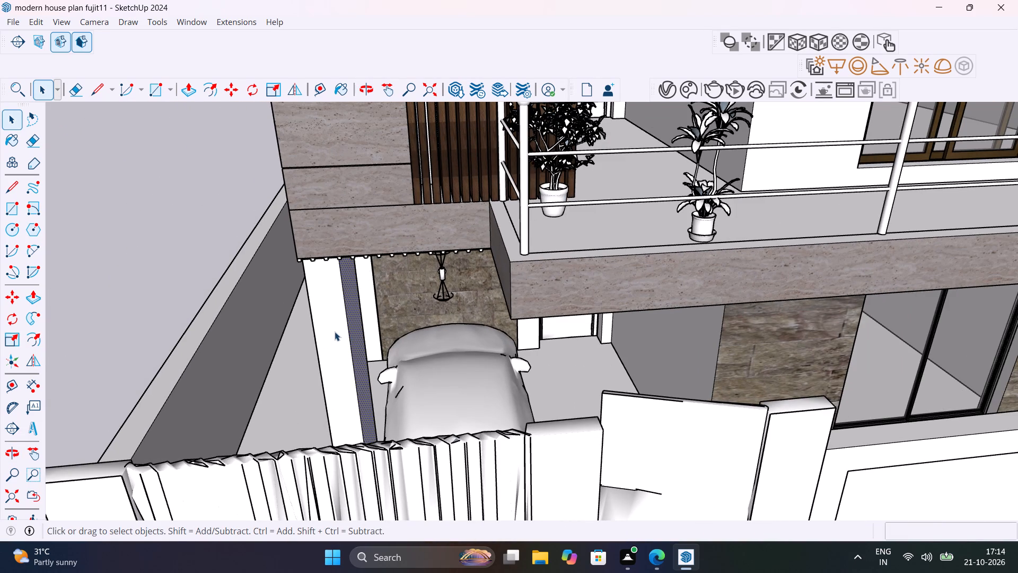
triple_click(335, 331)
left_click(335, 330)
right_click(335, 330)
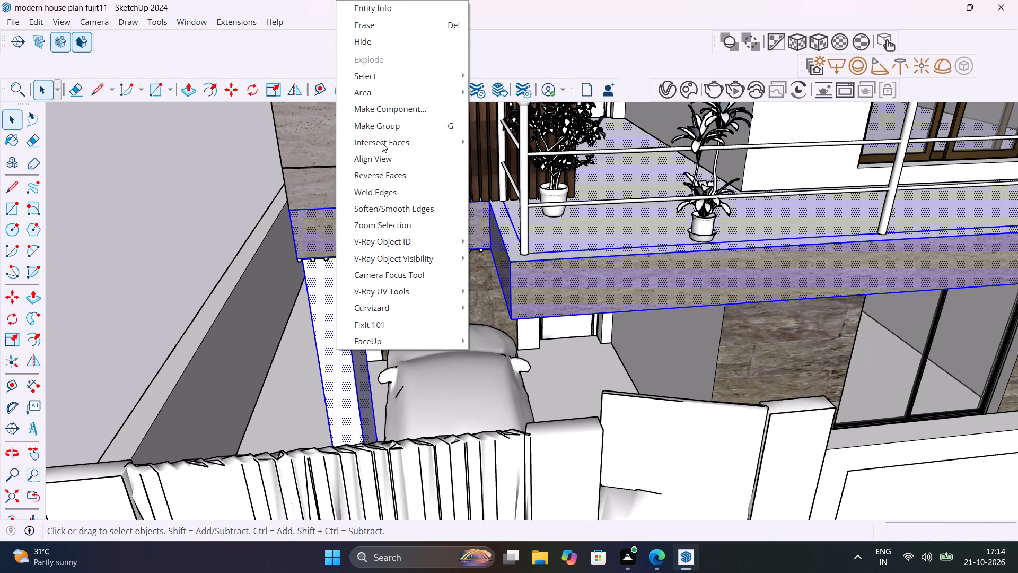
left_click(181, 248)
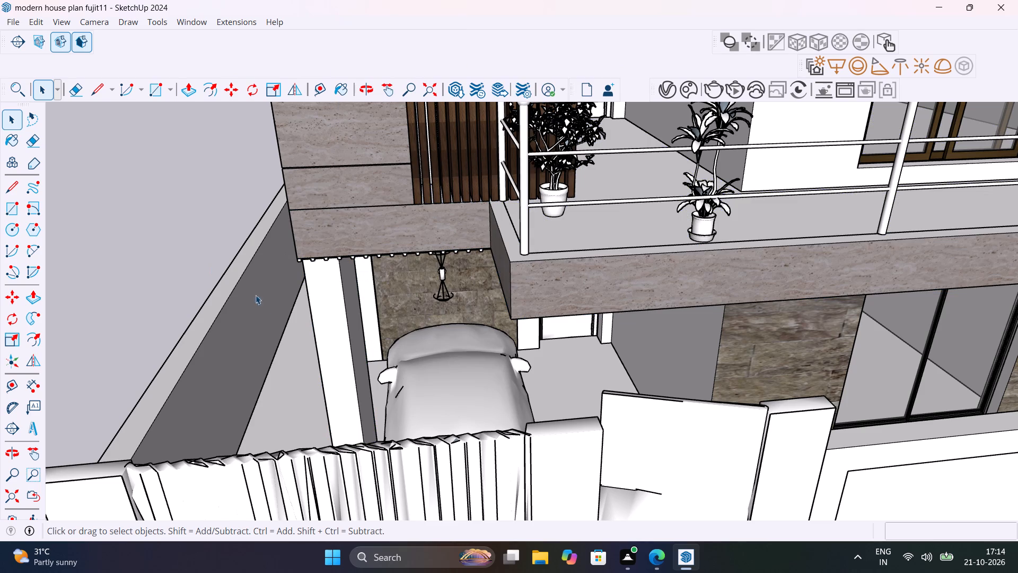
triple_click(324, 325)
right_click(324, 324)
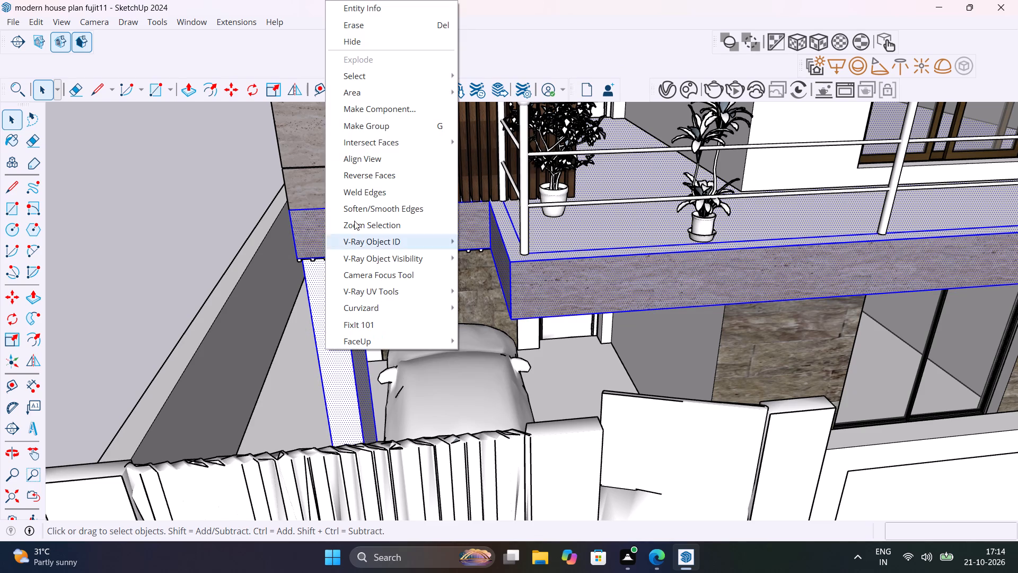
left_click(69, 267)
Push the car-side face of the front carport column inward with Push/Pull to make the column thinner, and clear the selection.
middle_click_drag(322, 405, 435, 363)
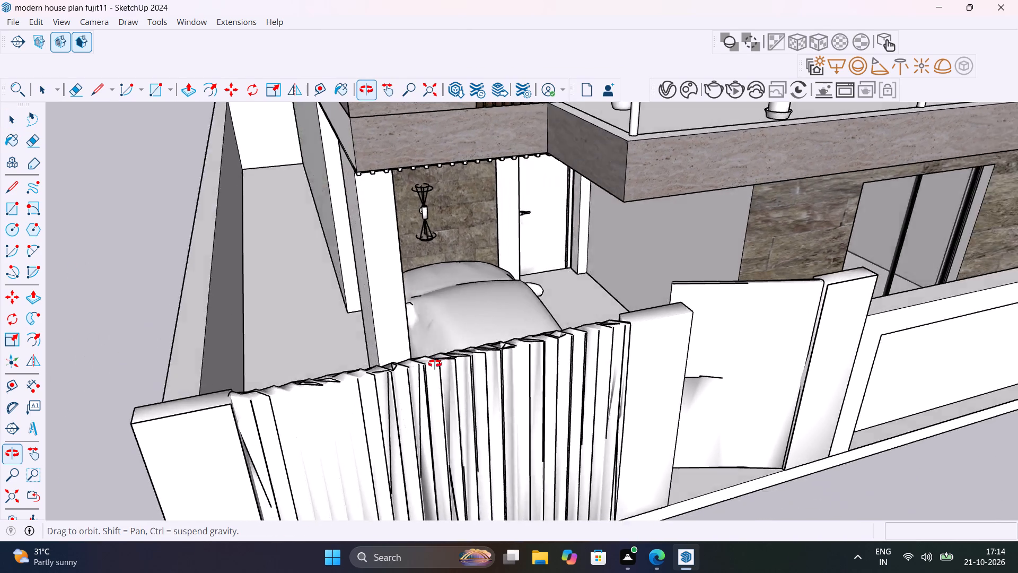
middle_click_drag(435, 363, 697, 280)
left_click(442, 271)
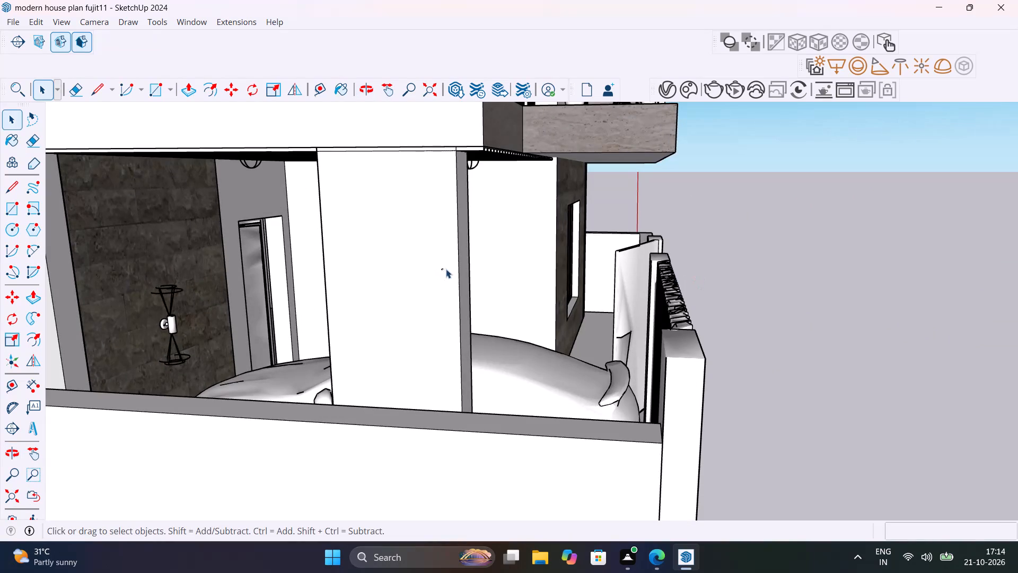
left_click(446, 270)
middle_click_drag(566, 352, 216, 517)
scroll(216, 518, "down", 1)
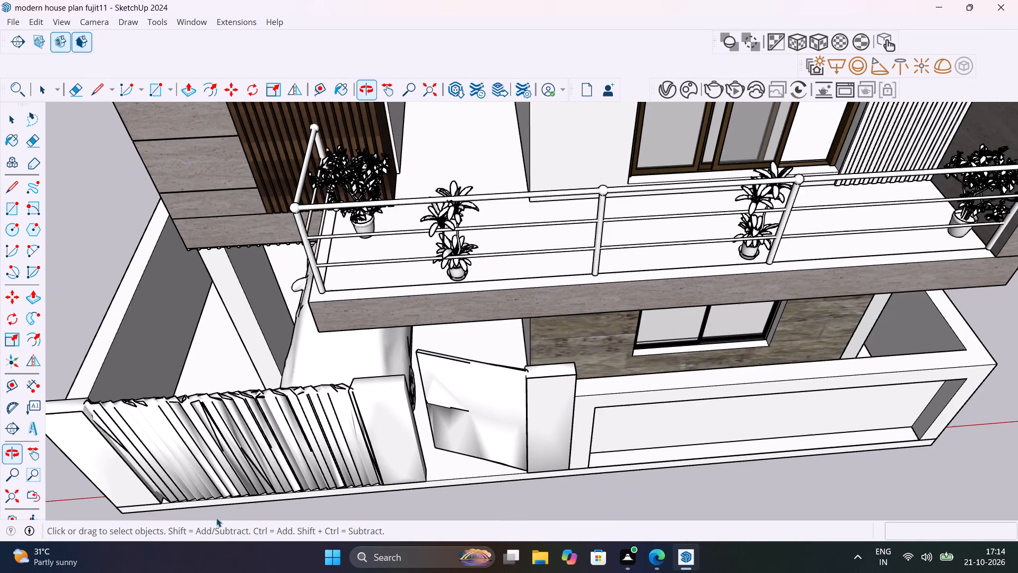
scroll(265, 319, "up", 8)
double_click(265, 318)
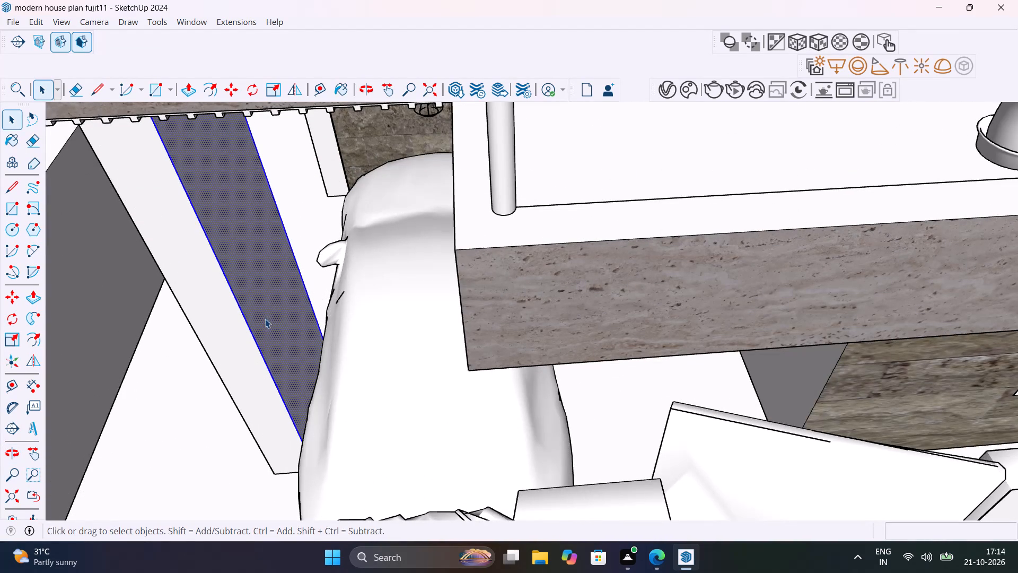
key("p")
left_click(265, 319)
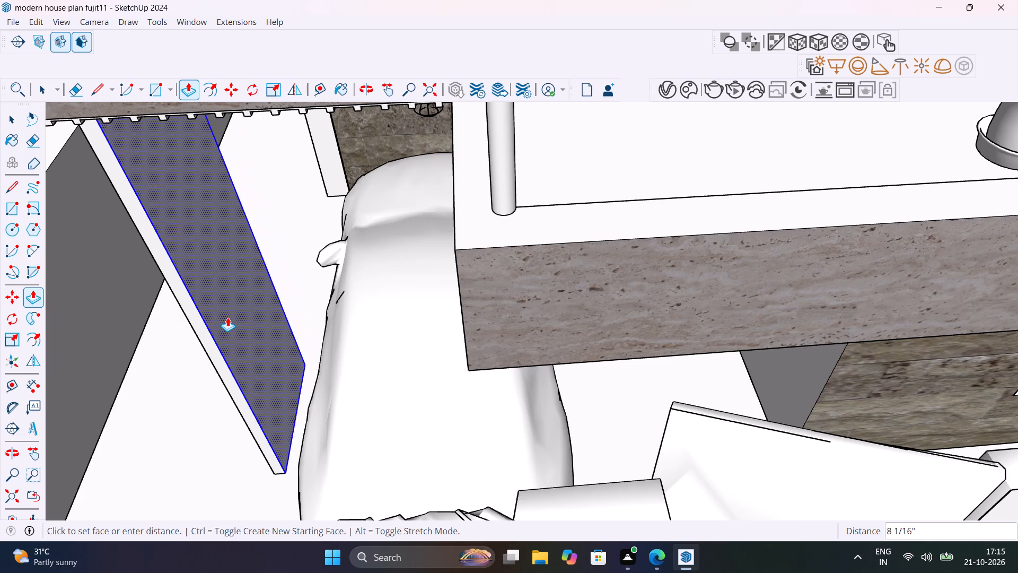
left_click(237, 319)
key("space")
scroll(187, 422, "down", 5)
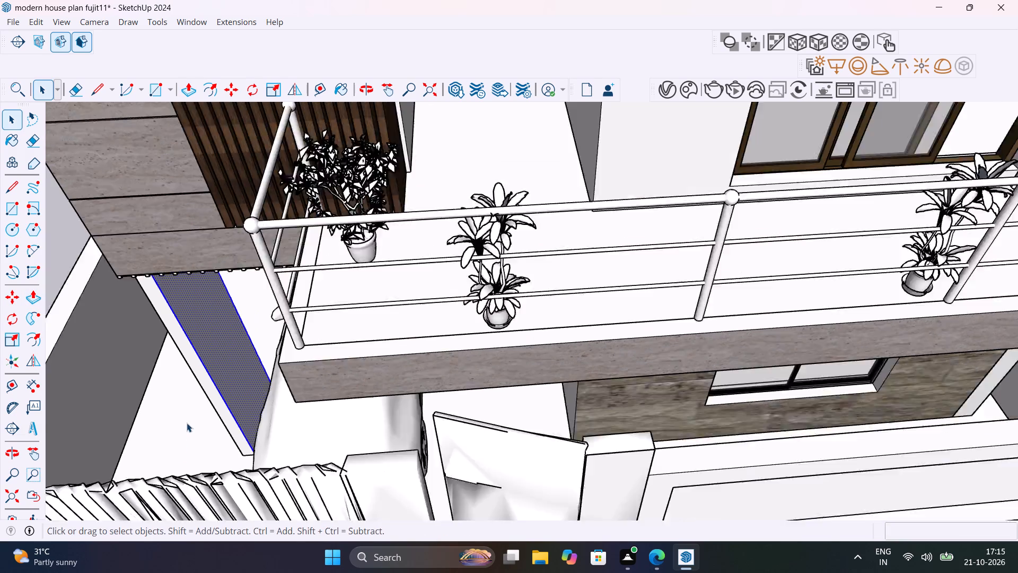
scroll(187, 423, "down", 7)
middle_click_drag(224, 428, 482, 269, "shift")
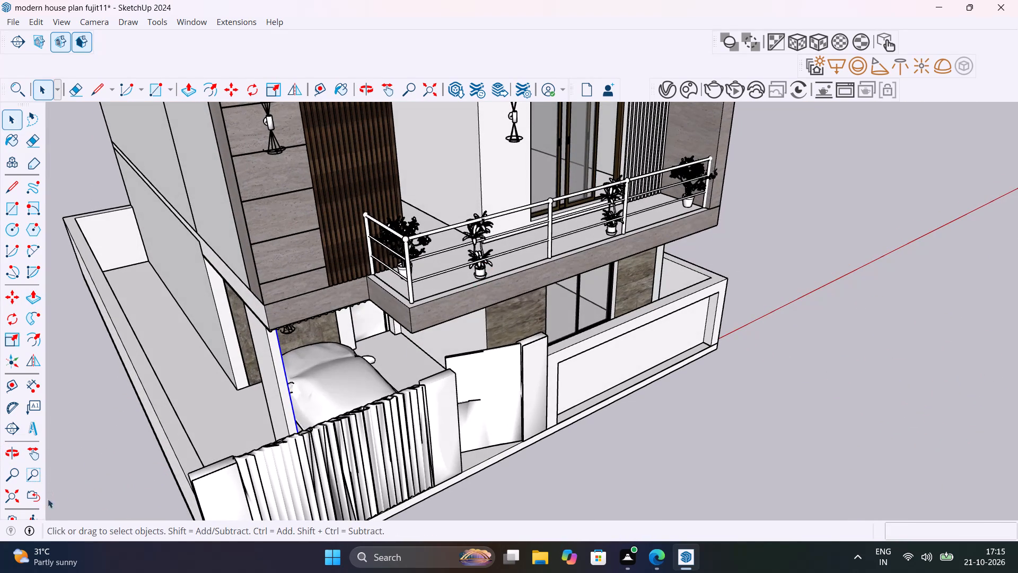
left_click(58, 490)
Move the parked car sideways about 3 1/2" toward the thinned carport column, and deselect it.
middle_click_drag(322, 443, 853, 481, "shift")
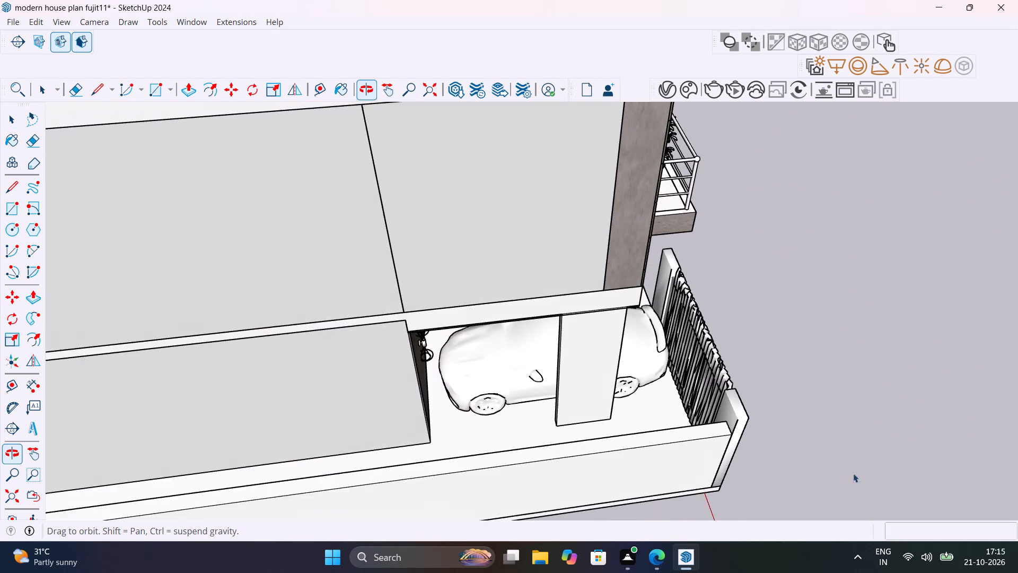
scroll(594, 379, "up", 3)
scroll(536, 390, "up", 3)
middle_click_drag(580, 390, 871, 302)
scroll(871, 302, "up", 1)
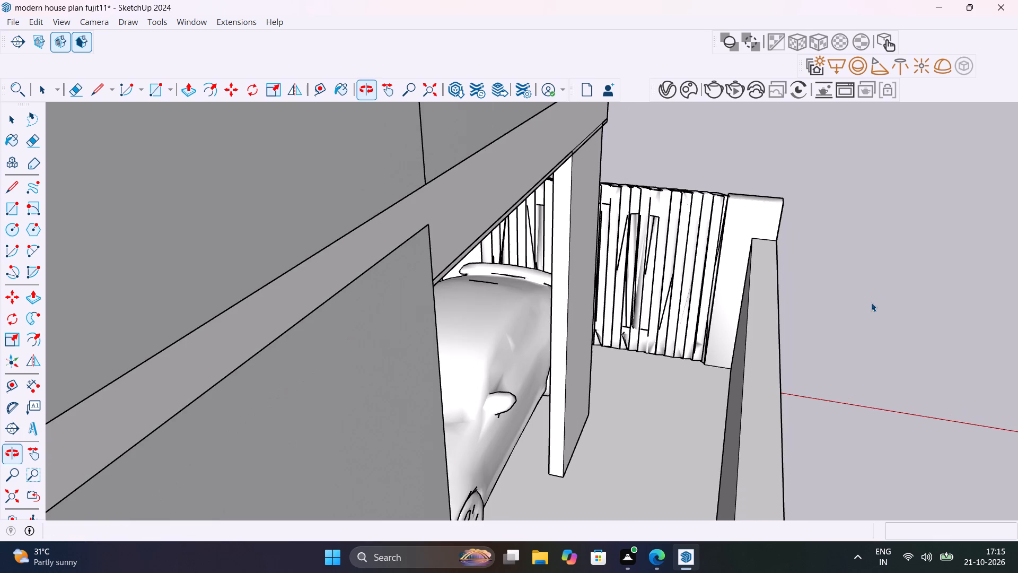
middle_click_drag(478, 472, 334, 490)
left_click(348, 486)
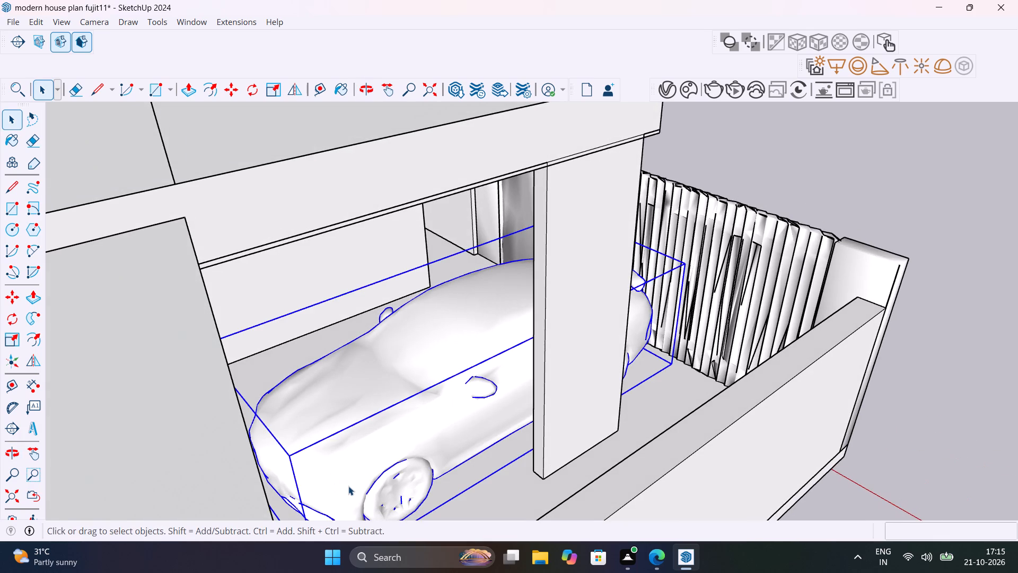
key("m")
middle_click_drag(373, 496, 376, 378, "shift")
scroll(376, 378, "up", 1)
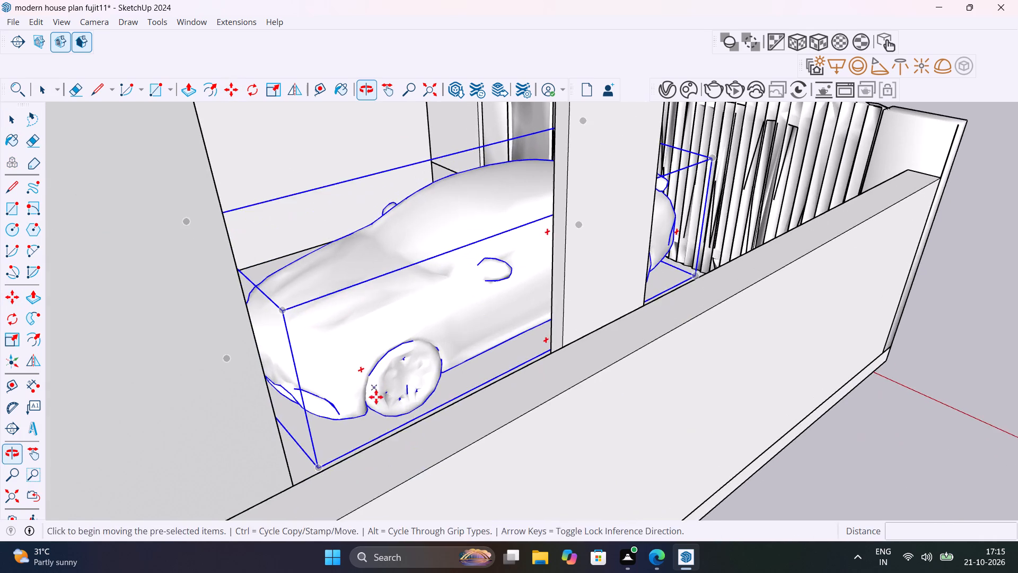
middle_click_drag(379, 419, 391, 455)
left_click(334, 496)
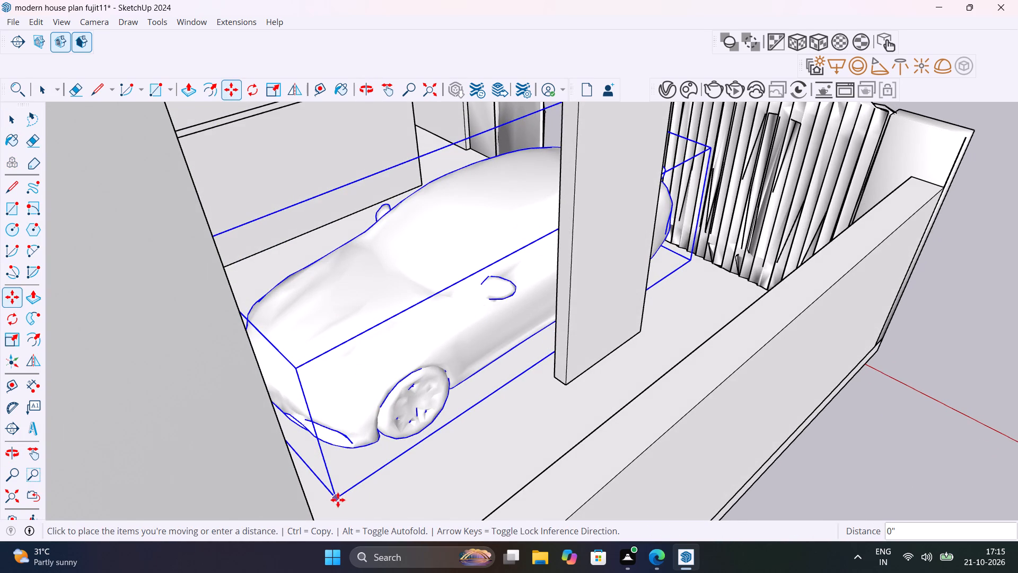
left_click(345, 506)
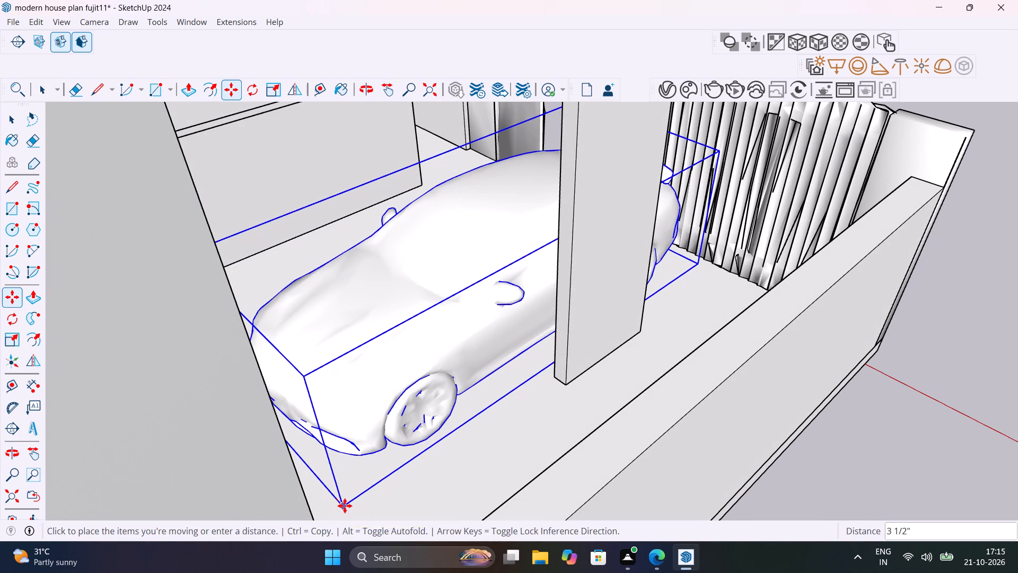
middle_click_drag(501, 463, 138, 572)
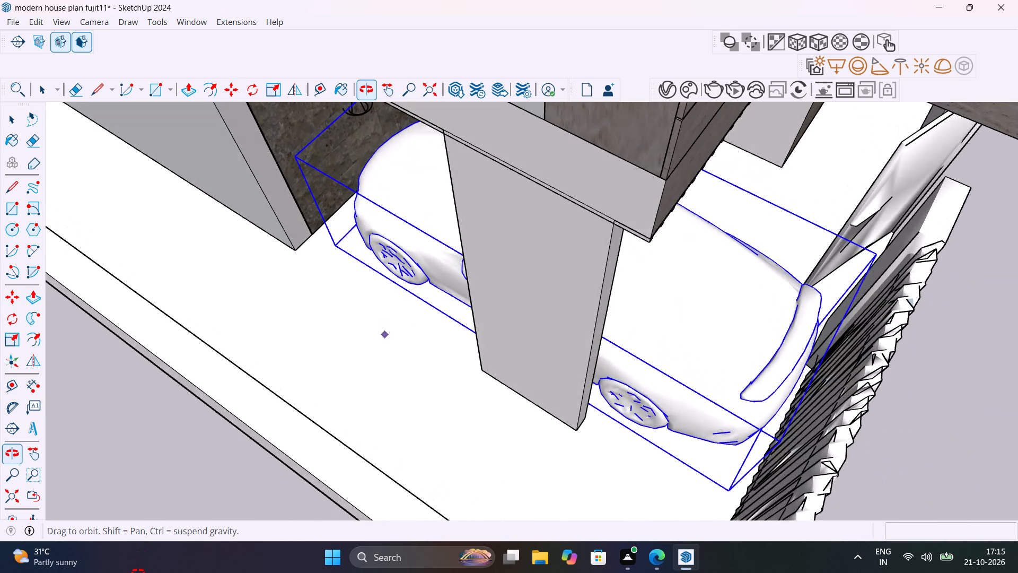
middle_click_drag(138, 572, 0, 505)
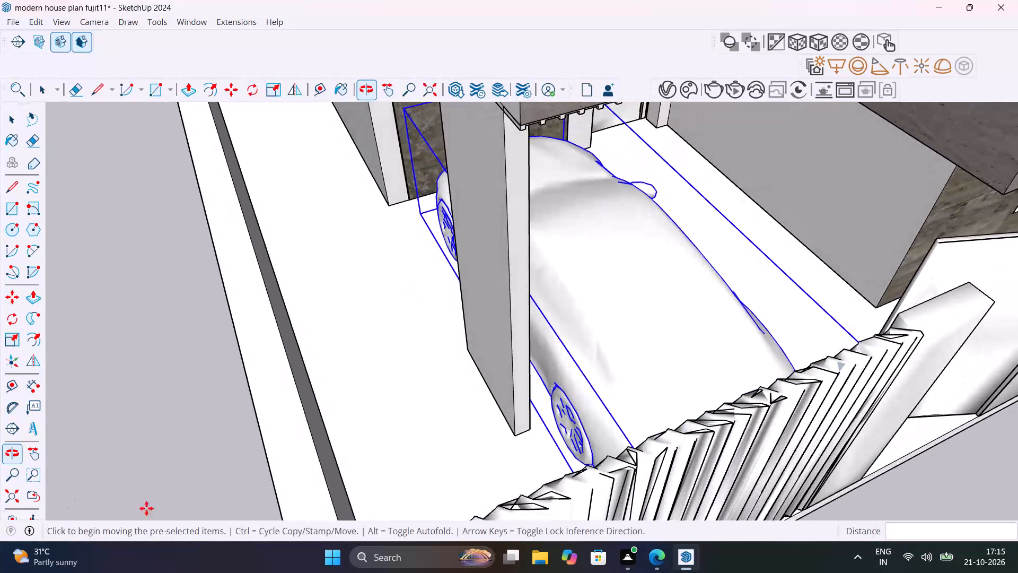
middle_click_drag(261, 506, 137, 508)
key("space")
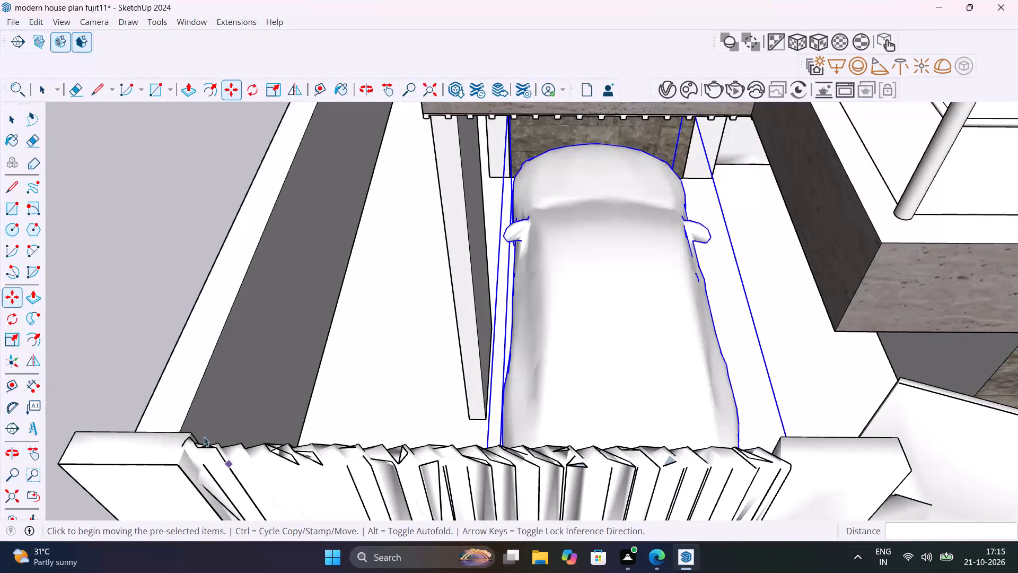
left_click(63, 332)
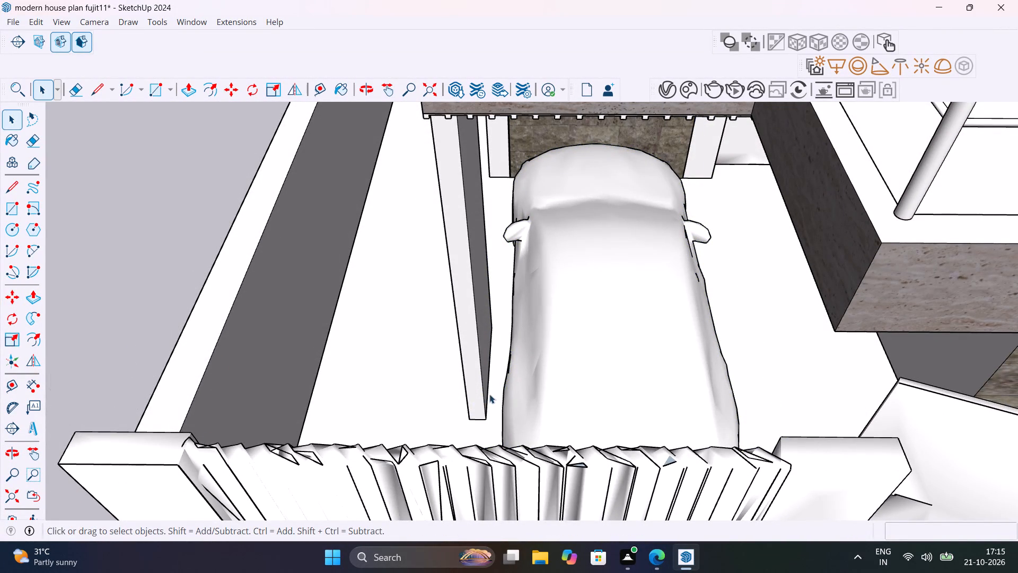
Start an interactive V-Ray render of the carport corner showing the parked car beside the thinned column.
middle_click_drag(490, 396, 556, 436)
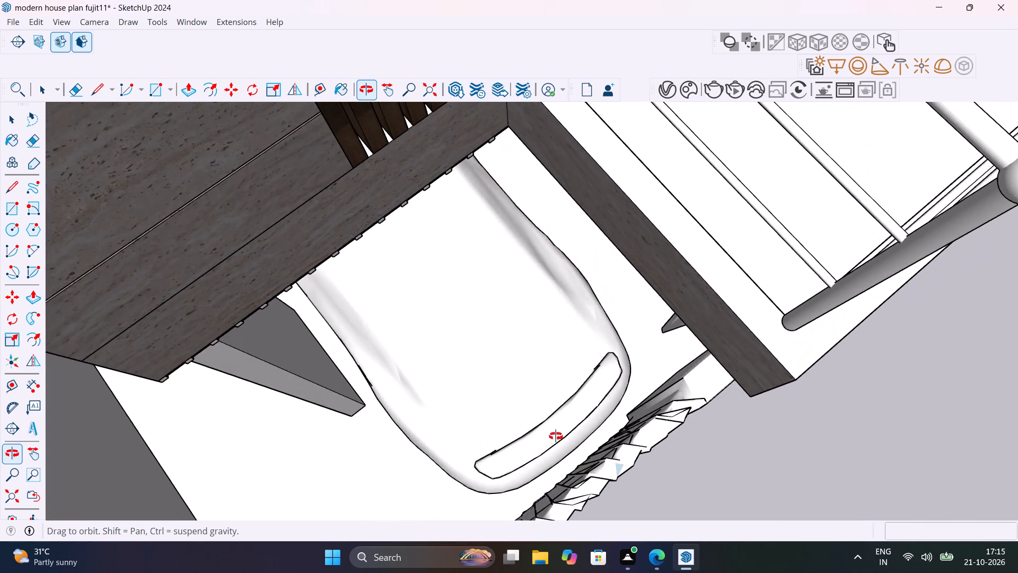
middle_click_drag(556, 436, 615, 367)
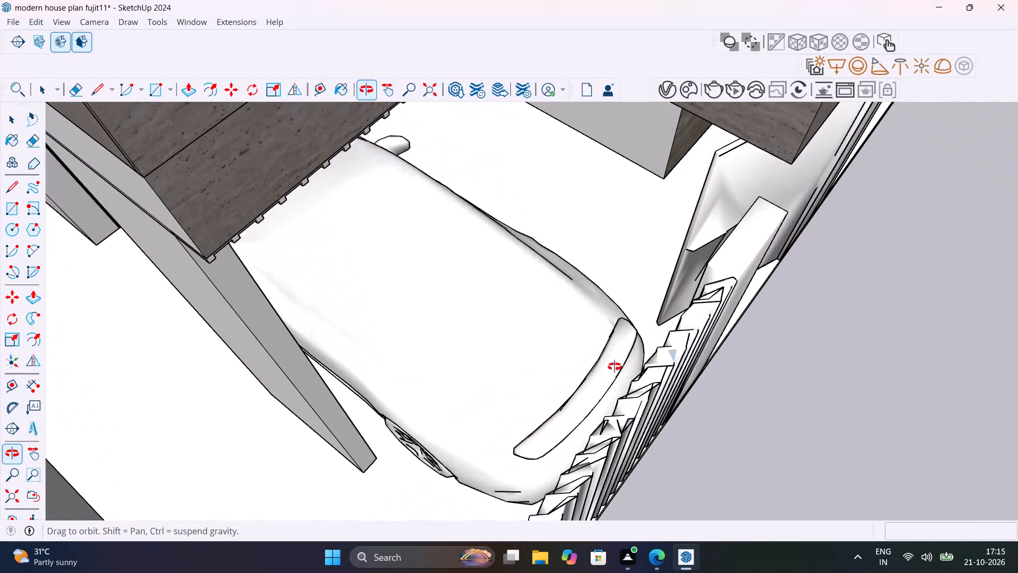
middle_click_drag(615, 367, 508, 306)
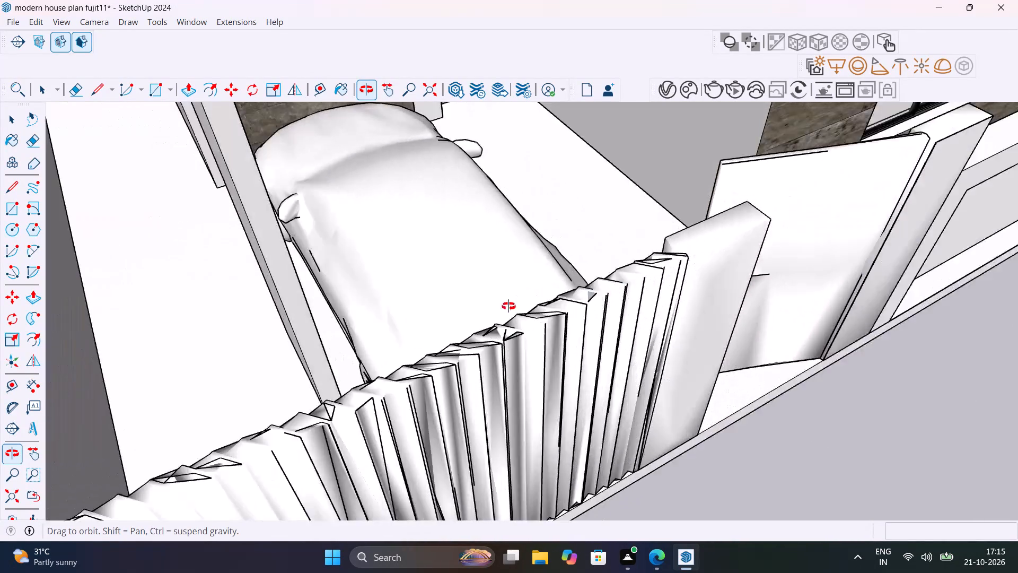
middle_click_drag(508, 306, 384, 374)
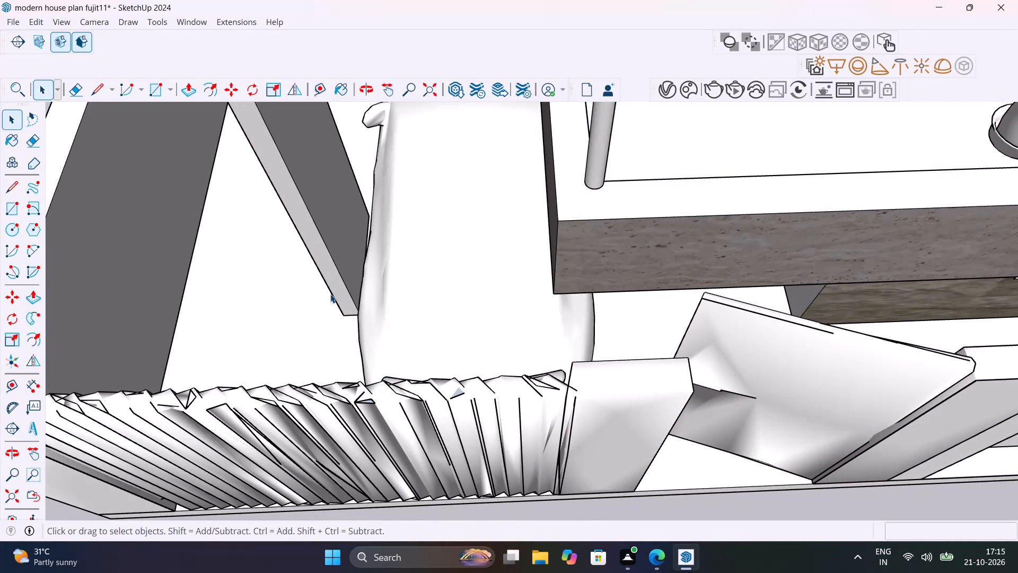
scroll(330, 293, "up", 1)
scroll(336, 296, "down", 8)
middle_click_drag(358, 309, 502, 227)
left_click(731, 94)
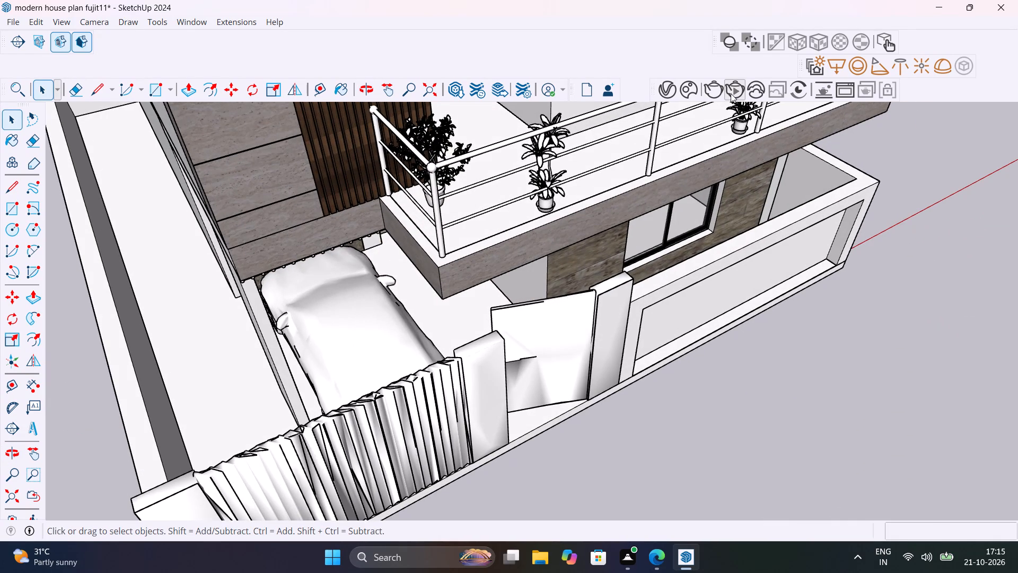
left_click(731, 93)
middle_click_drag(268, 348, 366, 335)
middle_click_drag(366, 335, 388, 332)
middle_click_drag(383, 347, 502, 323, "shift")
left_click(707, 90)
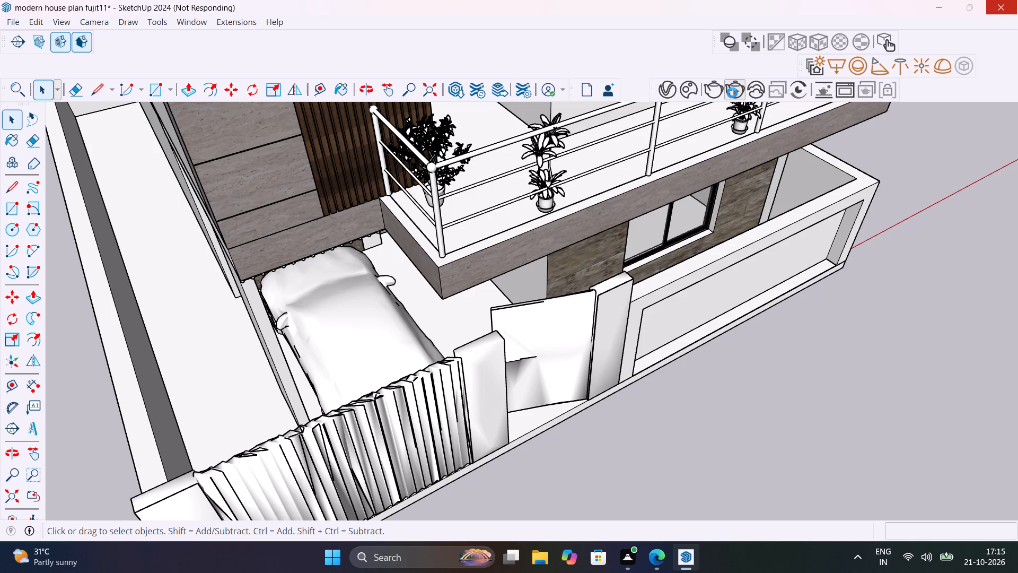
key("ctrl+s")
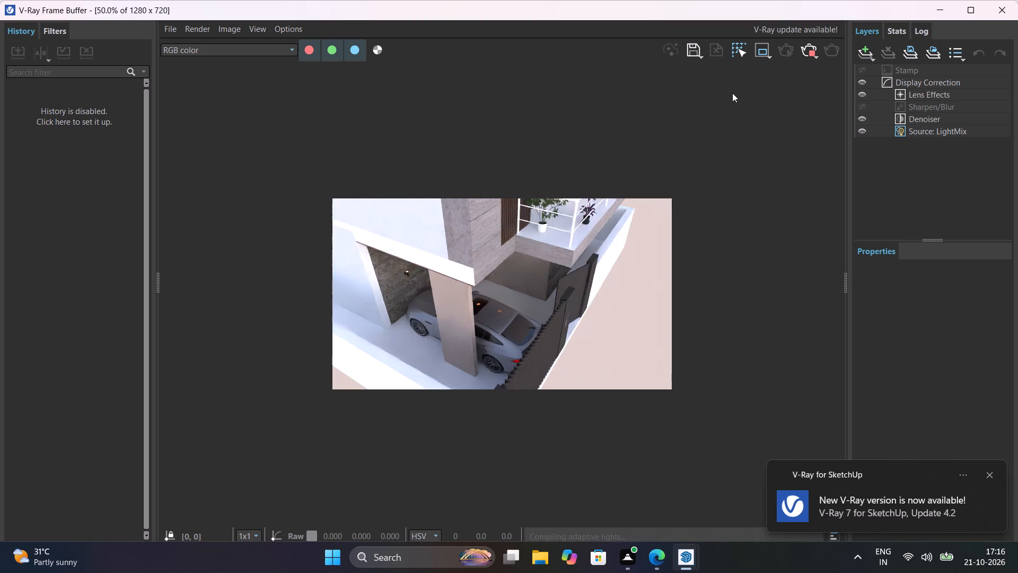
Examine the car's spacing from the carport column in the render, stop the rendering and close the frame buffer.
scroll(466, 343, "up", 4)
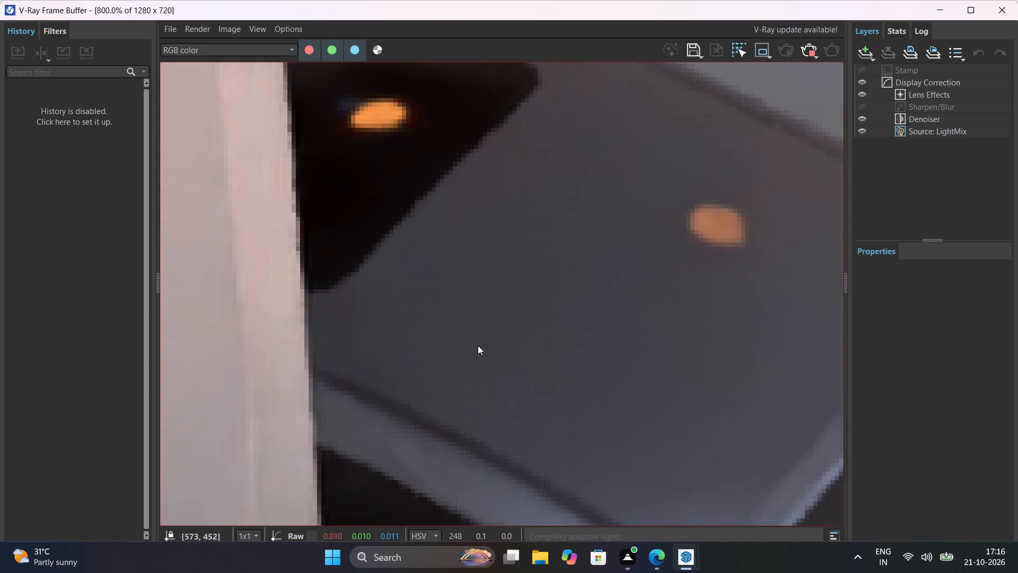
scroll(478, 344, "down", 3)
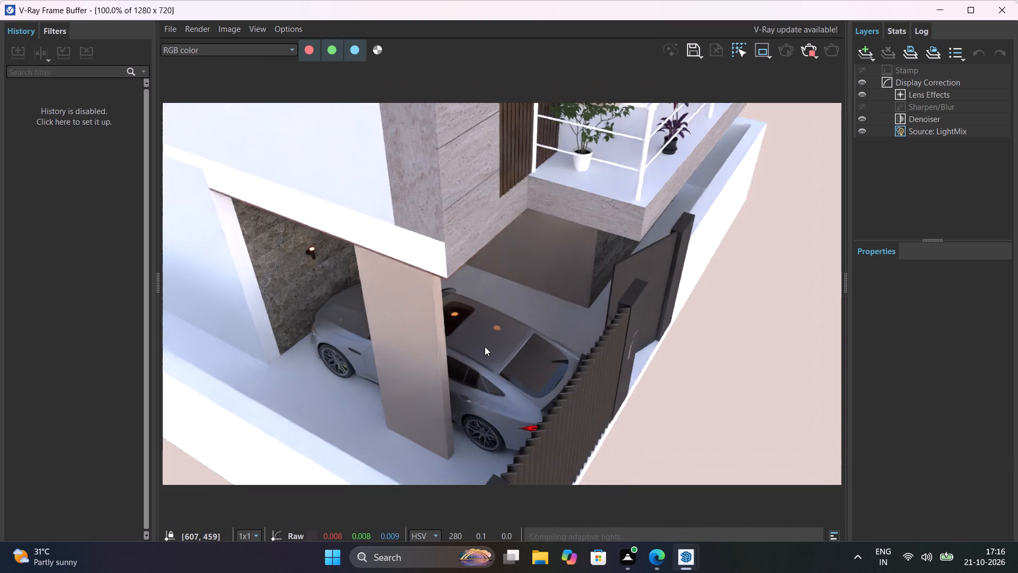
scroll(485, 346, "up", 1)
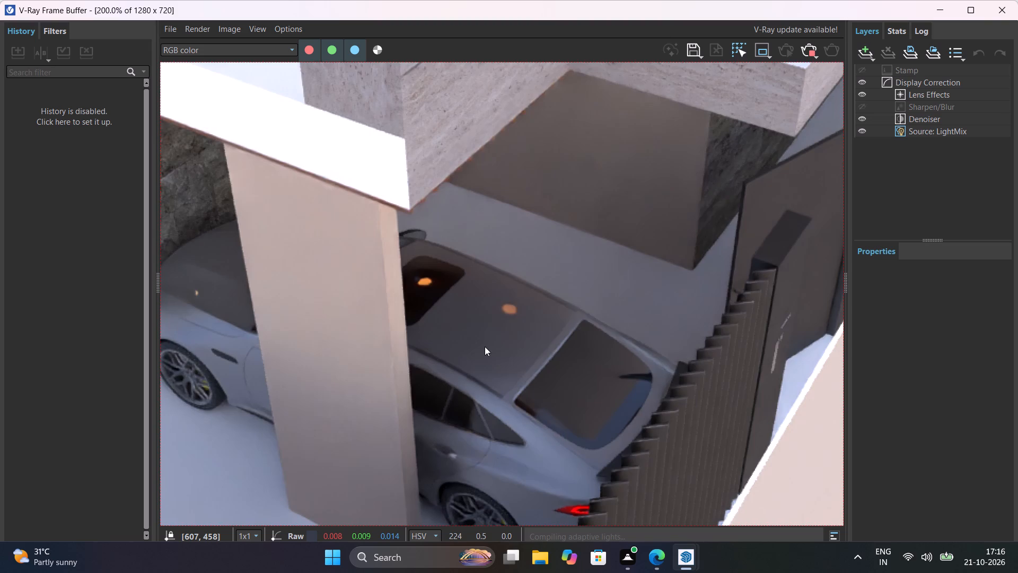
scroll(485, 346, "down", 1)
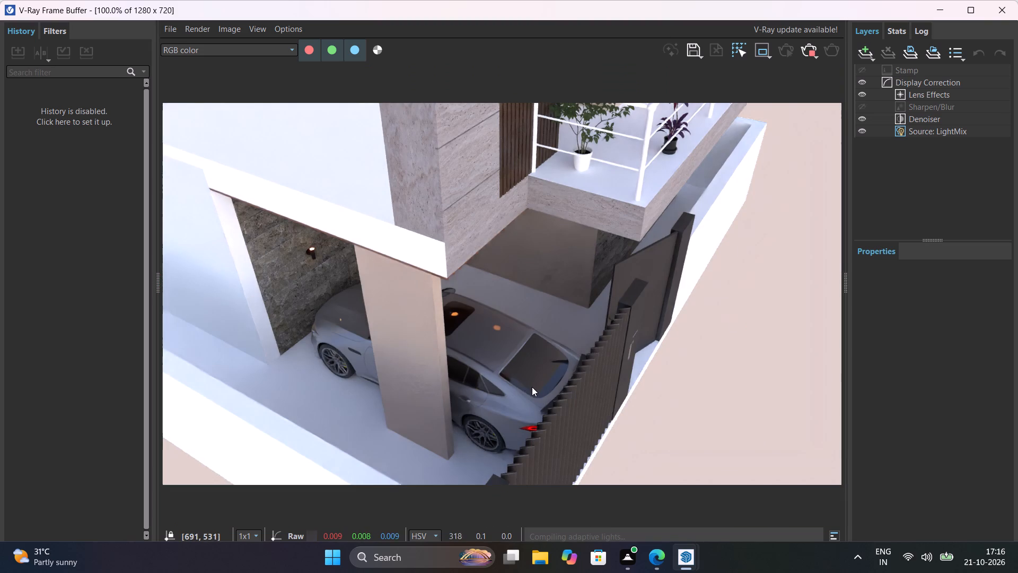
scroll(533, 386, "up", 2)
scroll(602, 400, "down", 2)
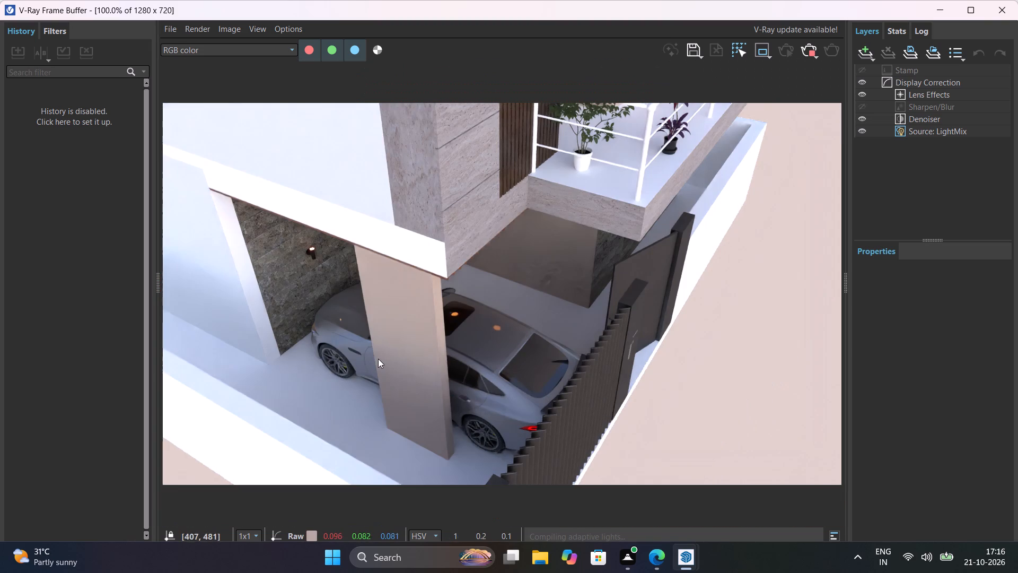
scroll(314, 349, "up", 4)
scroll(365, 352, "down", 4)
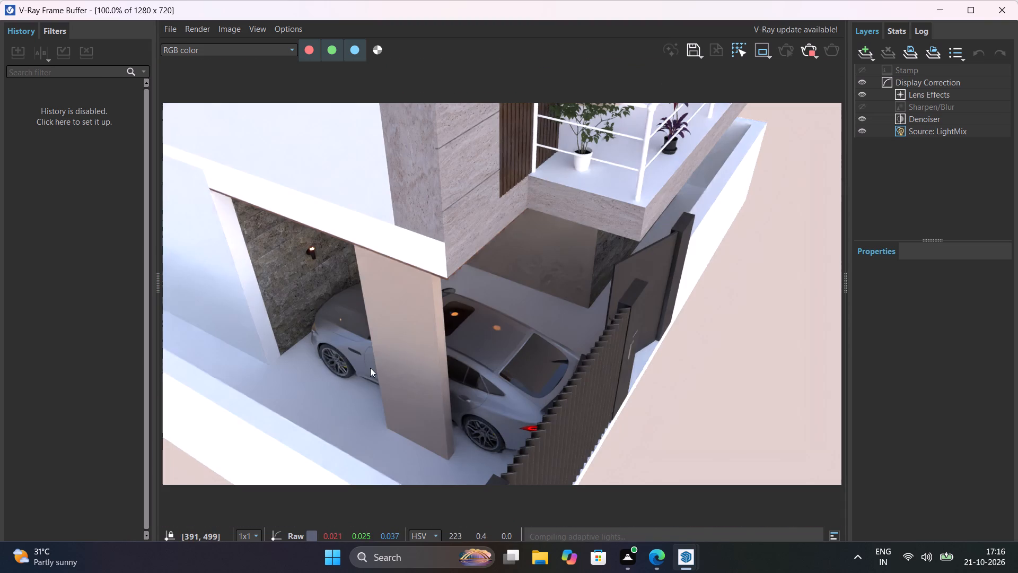
scroll(370, 367, "up", 1)
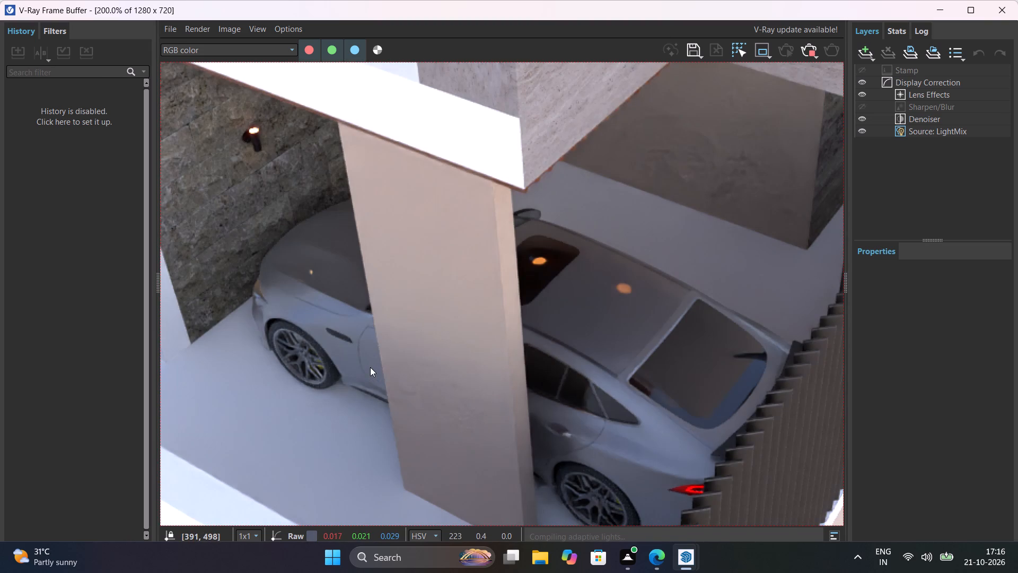
left_click(809, 54)
left_click(1009, 11)
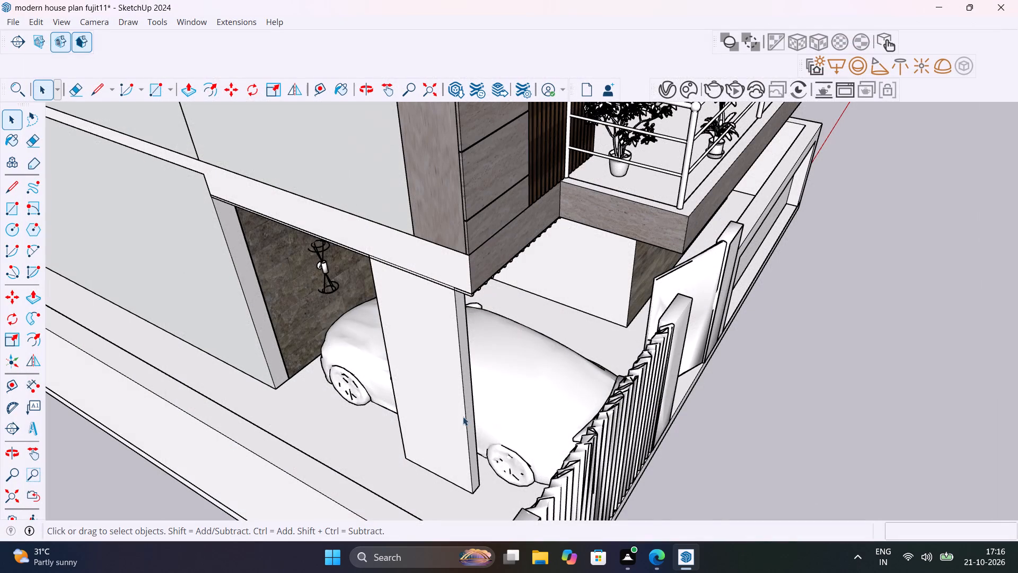
Move the parked car about 2 3/4" closer to the carport column, and deselect it.
middle_click_drag(507, 412, 556, 468)
scroll(507, 412, "down", 1)
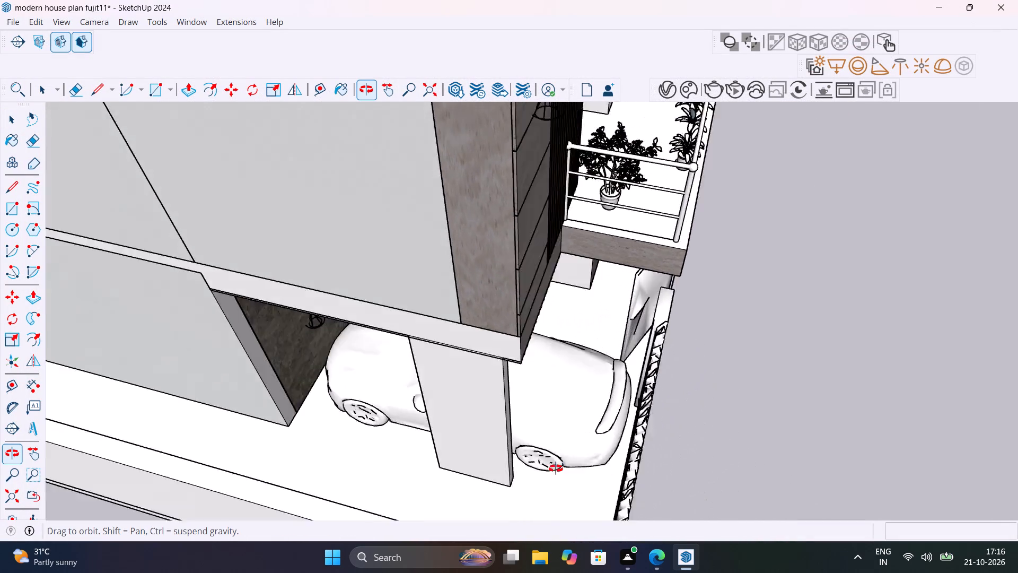
middle_click_drag(556, 468, 478, 471)
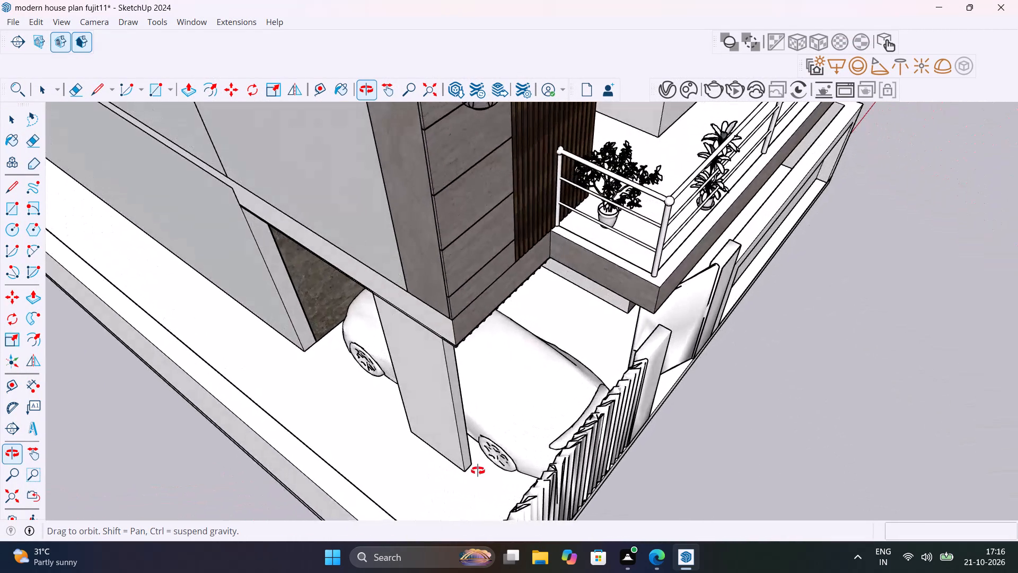
middle_click_drag(478, 471, 426, 462)
scroll(573, 379, "up", 9)
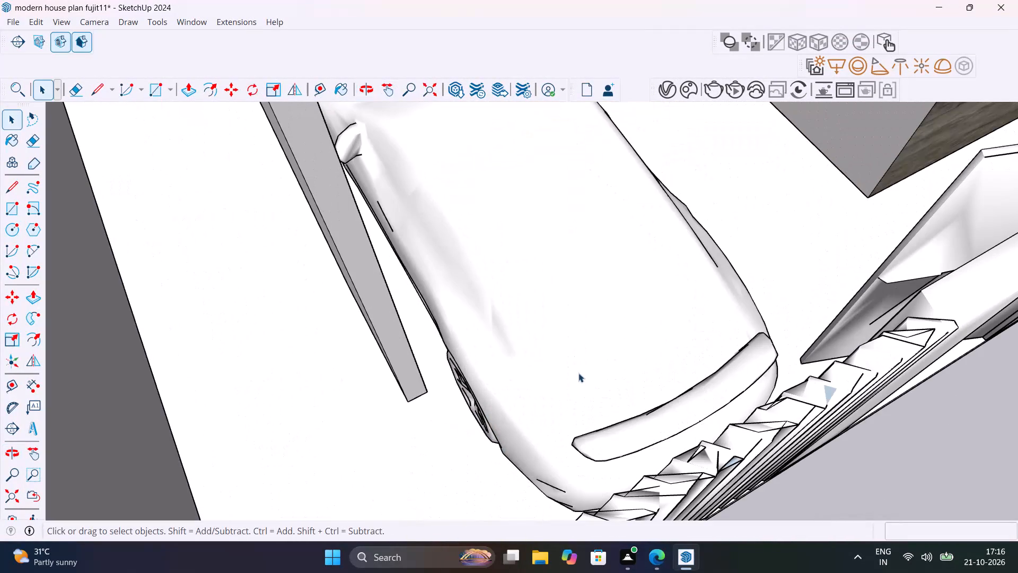
left_click(557, 416)
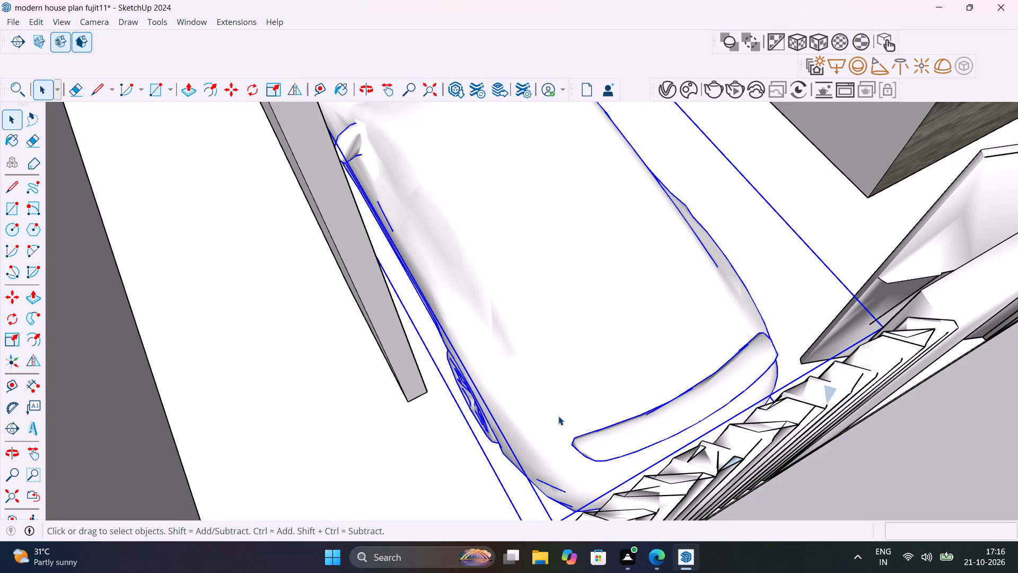
key("m")
middle_click_drag(520, 507, 485, 349, "shift")
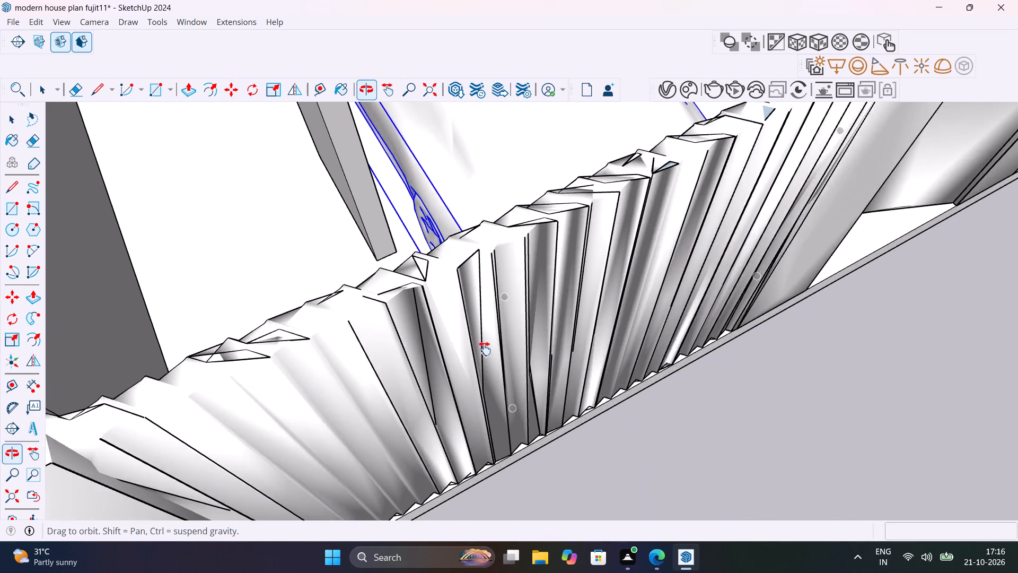
middle_click_drag(485, 349, 612, 400, "shift")
scroll(612, 400, "up", 1)
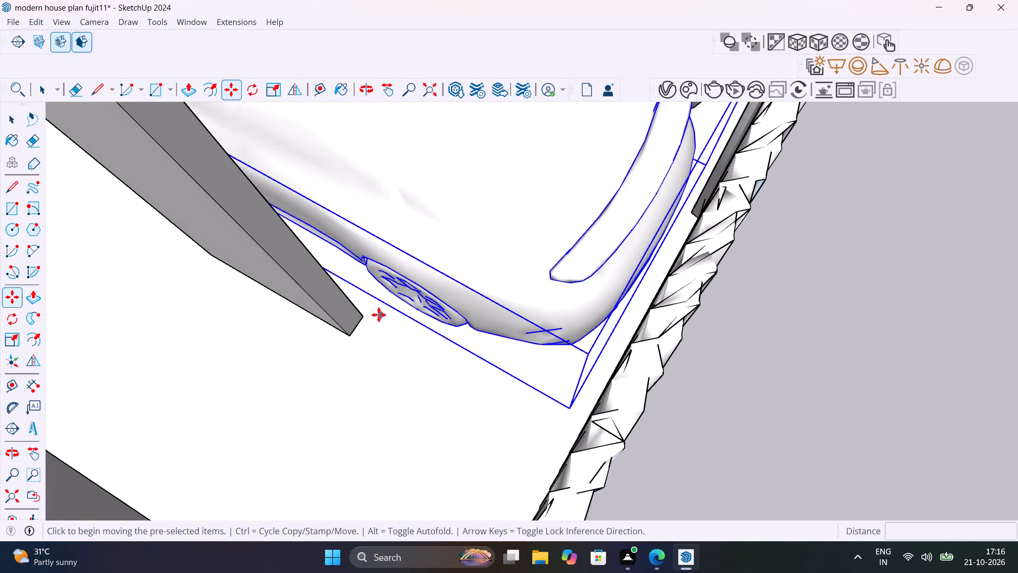
left_click(378, 303)
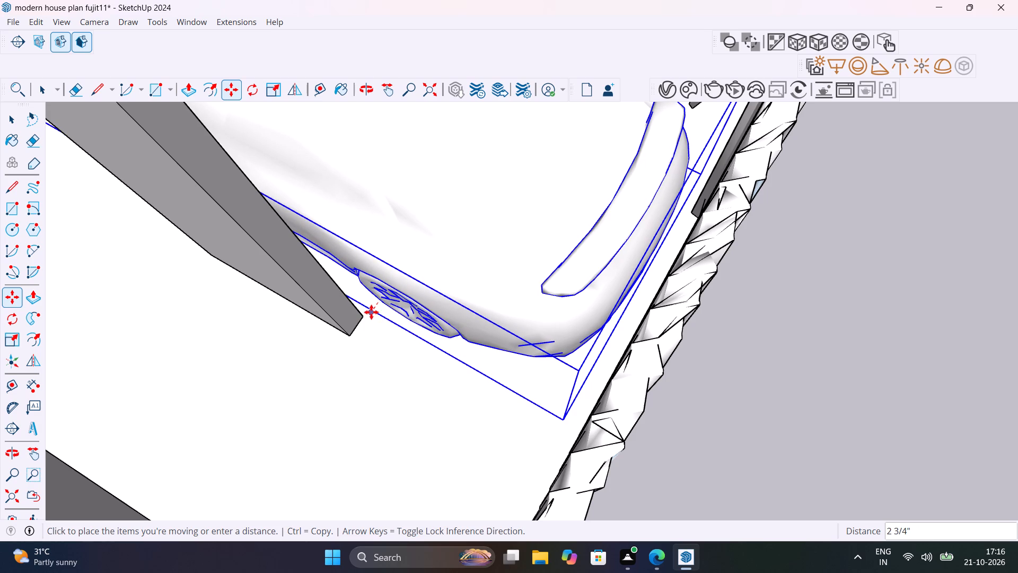
left_click(371, 312)
middle_click_drag(438, 359, 232, 306)
key("space")
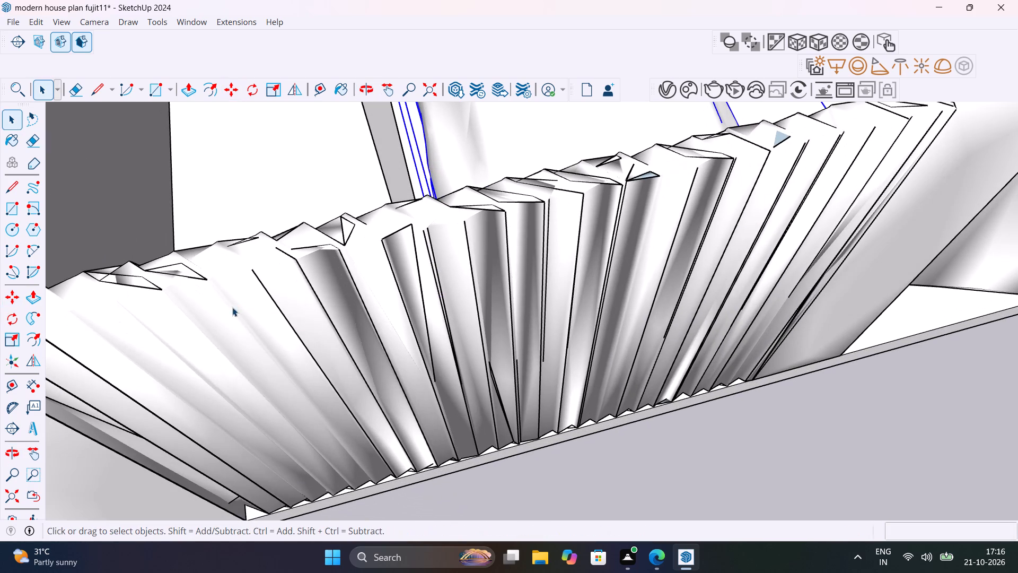
scroll(294, 362, "down", 6)
left_click(832, 447)
Examine the moved car's clearance from the carport column and the pleated front gate from above and from the side.
middle_click_drag(633, 333, 665, 376, "shift")
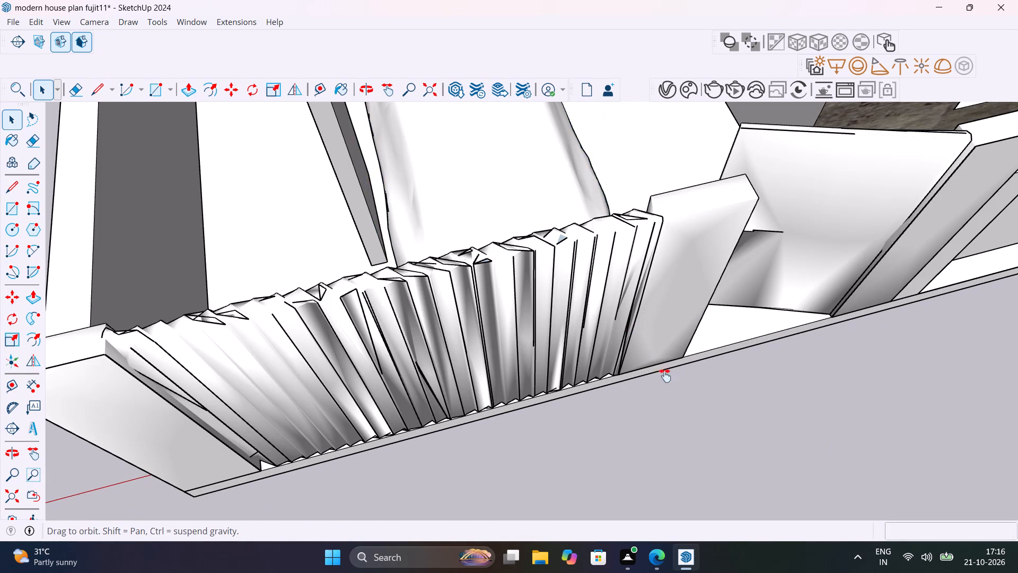
middle_click_drag(665, 376, 661, 386, "shift")
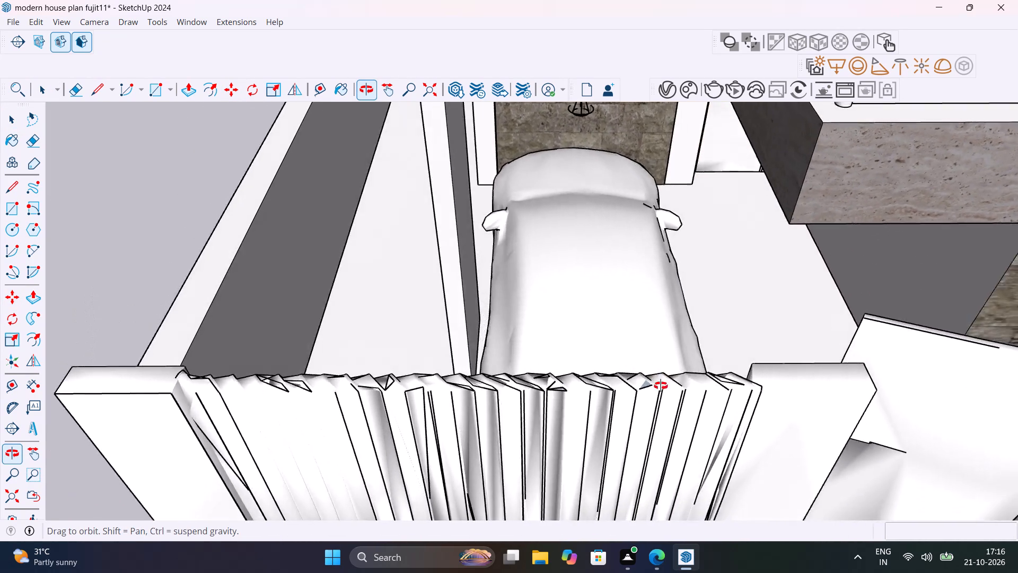
middle_click_drag(661, 386, 819, 450, "shift")
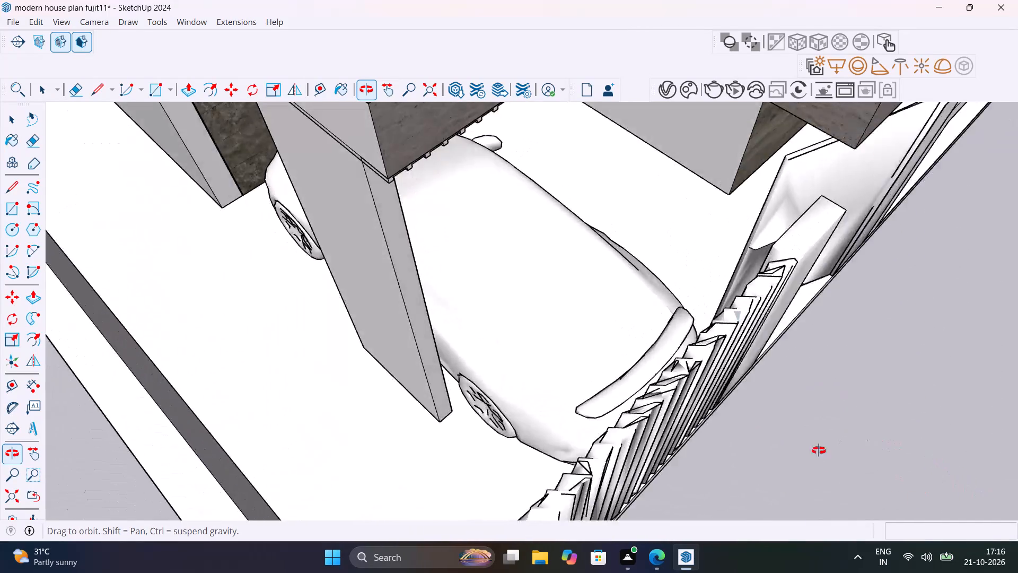
middle_click_drag(819, 450, 286, 289, "shift")
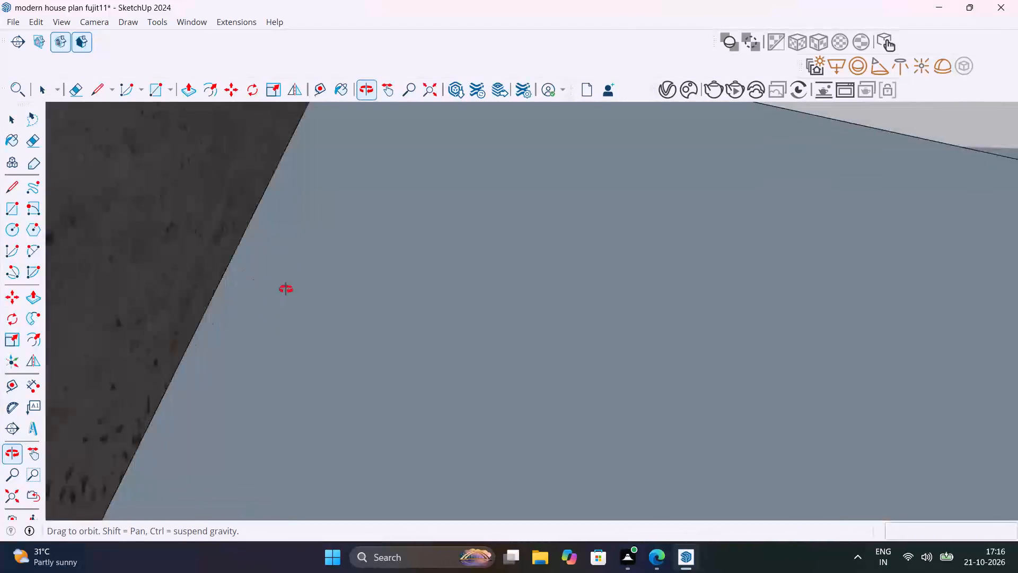
middle_click_drag(286, 289, 262, 237, "shift")
middle_click_drag(393, 544, 468, 436, "shift")
middle_click_drag(459, 485, 482, 474, "shift")
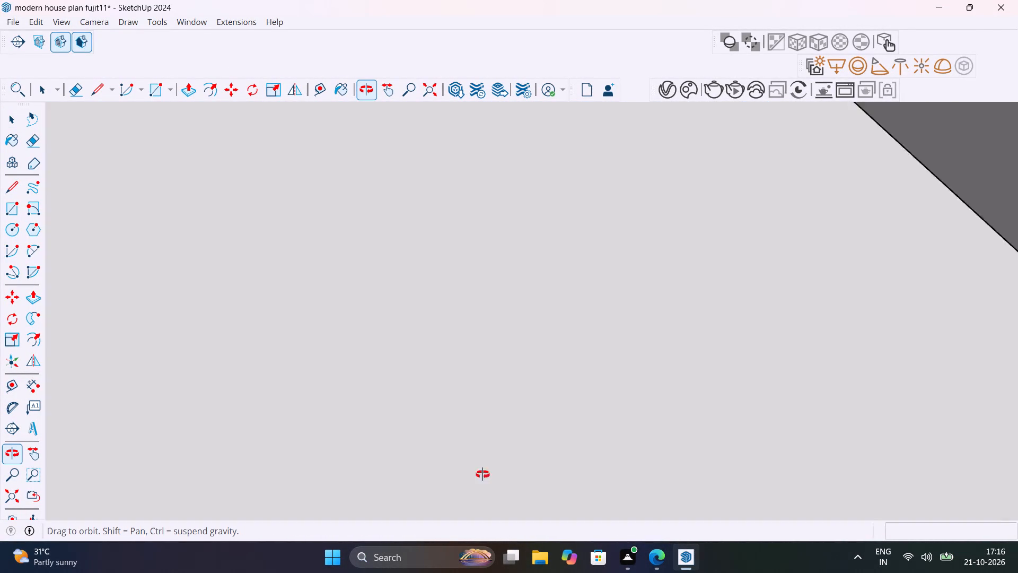
middle_click_drag(482, 474, 537, 364, "shift")
scroll(549, 379, "up", 7)
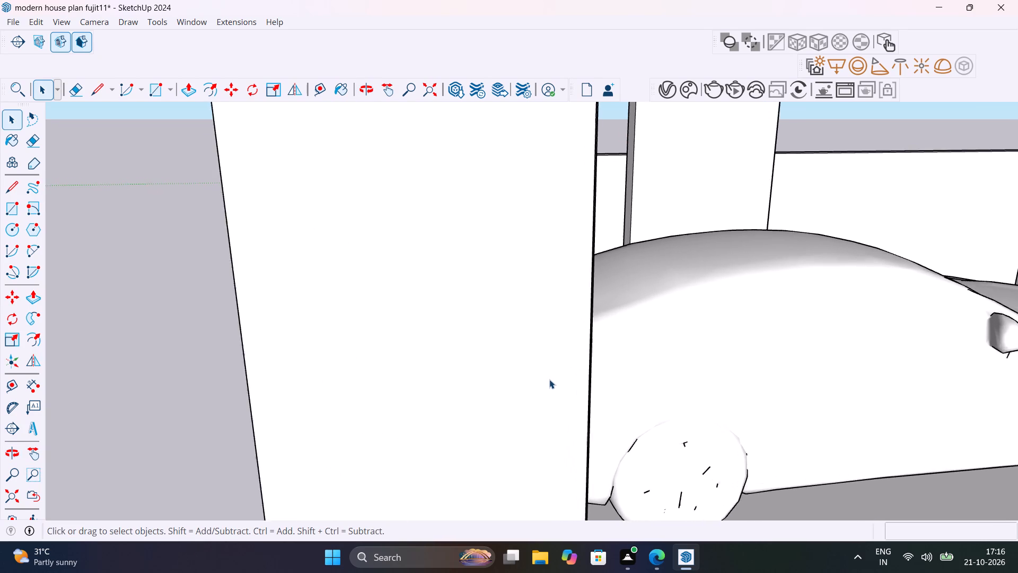
scroll(549, 379, "up", 6)
middle_click_drag(493, 408, 284, 410)
middle_click_drag(654, 442, 186, 414, "shift")
scroll(763, 441, "down", 4)
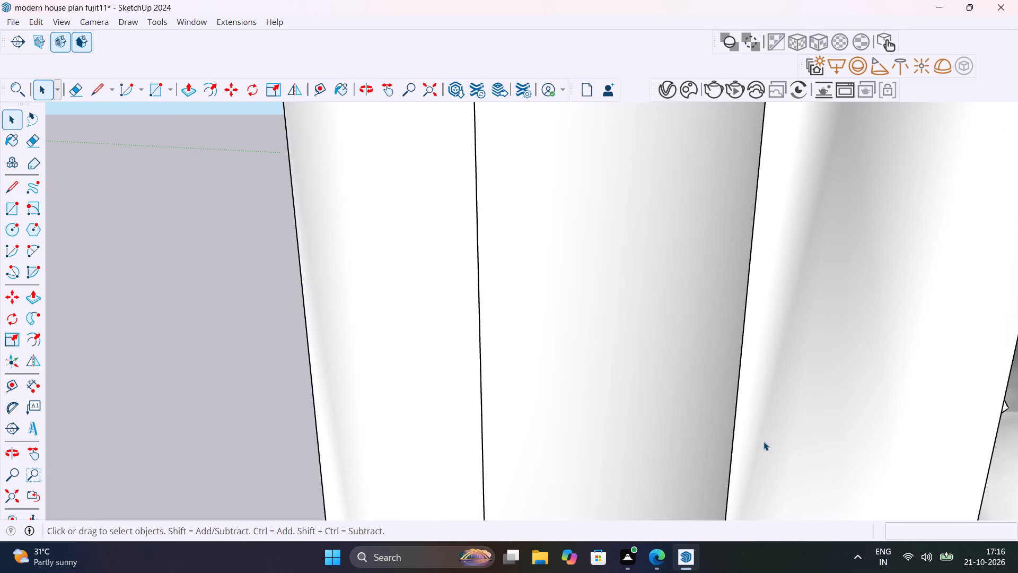
scroll(763, 441, "down", 4)
middle_click_drag(861, 455, 507, 518, "shift")
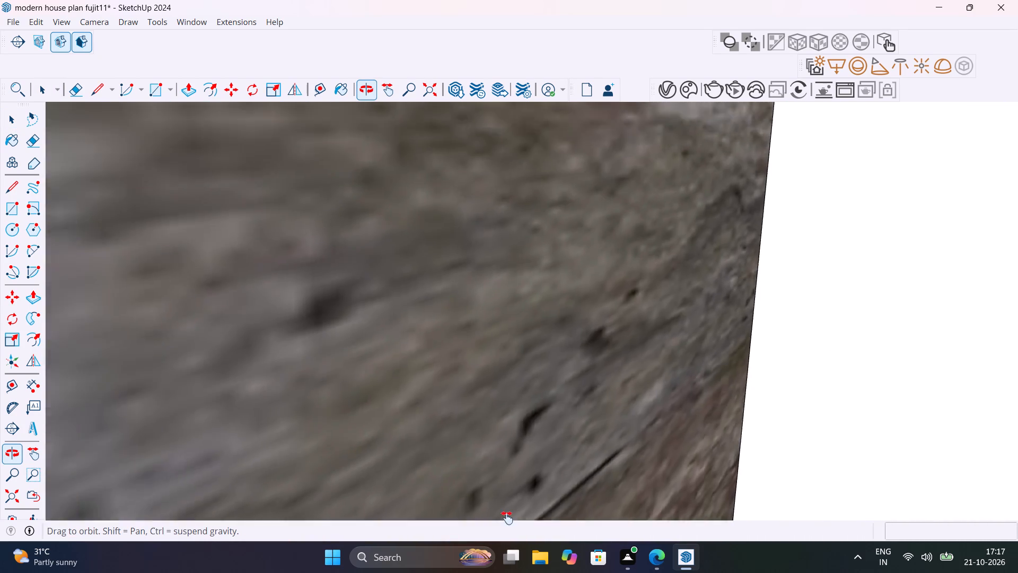
middle_click_drag(507, 518, 1005, 462, "shift")
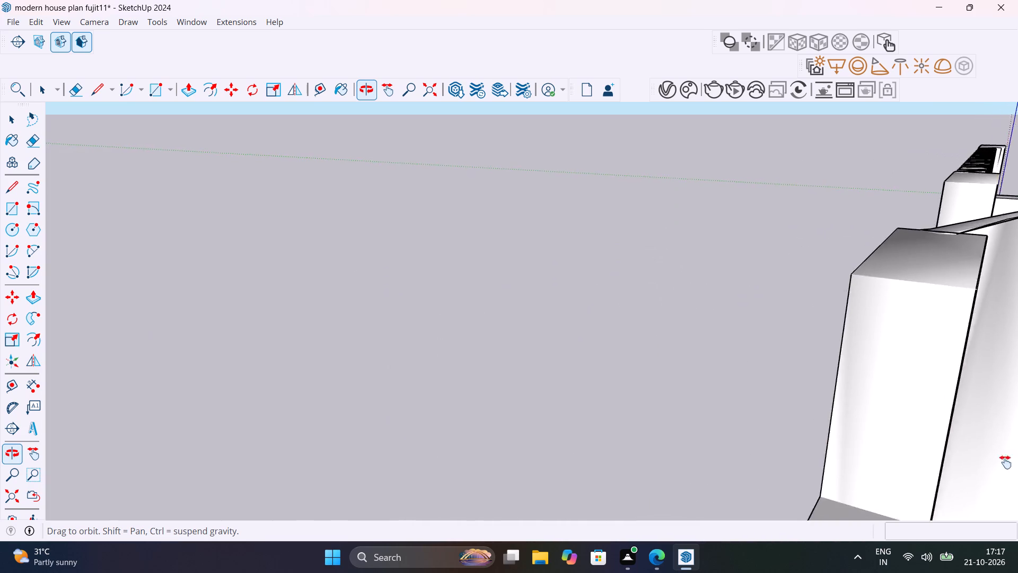
middle_click_drag(1005, 462, 515, 487, "shift")
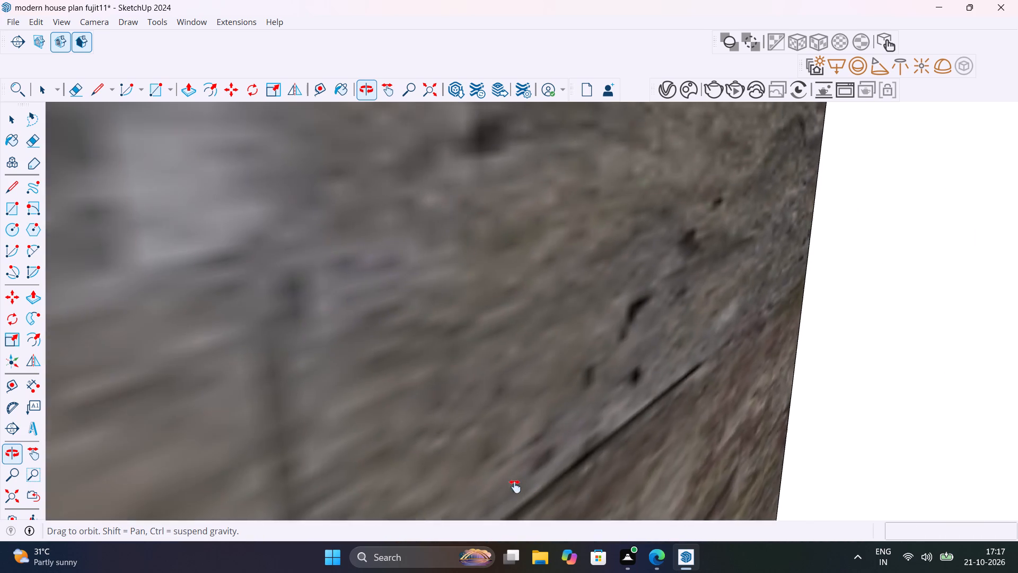
middle_click_drag(515, 487, 521, 497, "shift")
Bring the whole house back into view and examine the side wall, stone-clad front and balcony.
scroll(562, 480, "down", 5)
scroll(636, 473, "down", 20)
scroll(636, 473, "down", 14)
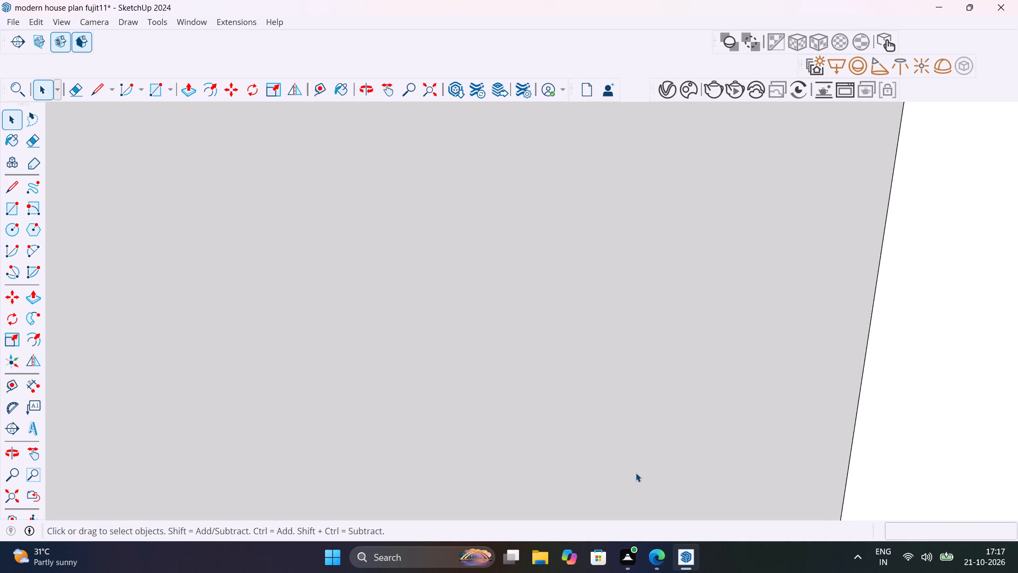
scroll(636, 473, "down", 20)
scroll(636, 473, "down", 20)
scroll(636, 473, "down", 20)
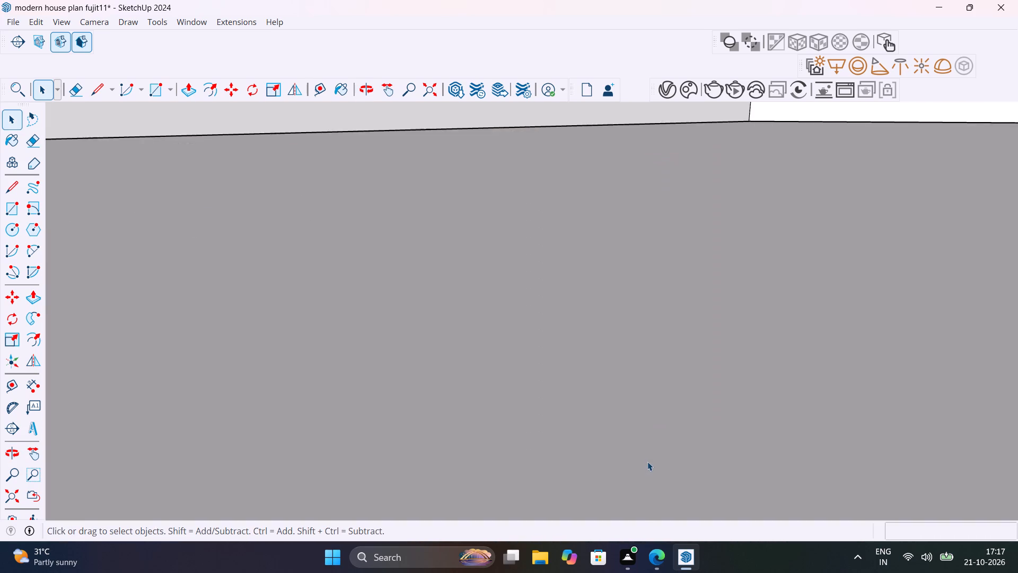
scroll(647, 462, "down", 20)
scroll(647, 462, "down", 20)
scroll(647, 462, "down", 20)
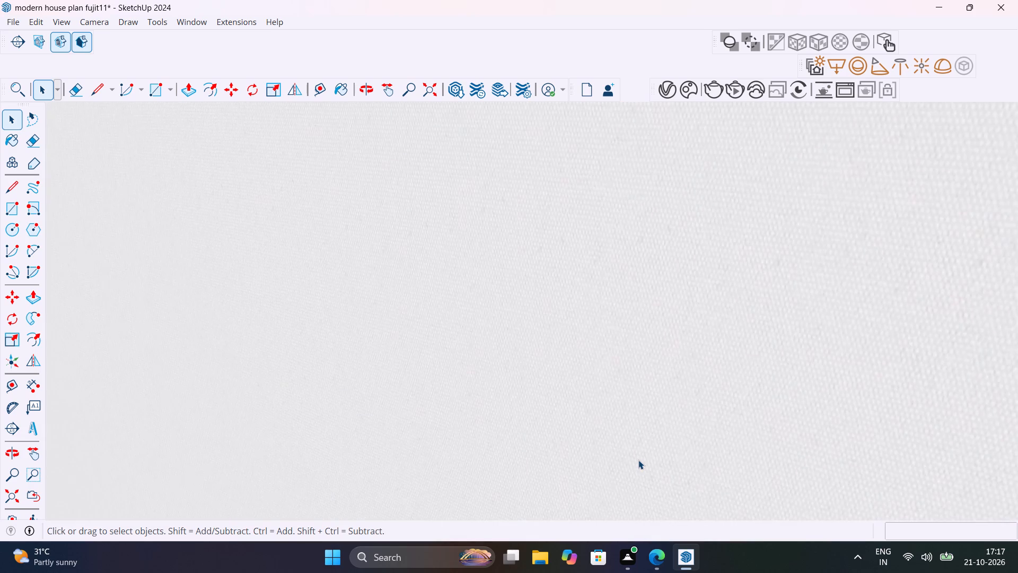
scroll(638, 460, "down", 20)
scroll(638, 460, "down", 20)
scroll(638, 460, "down", 6)
left_click(2, 493)
middle_click_drag(530, 467, 831, 462)
scroll(525, 350, "up", 12)
middle_click_drag(546, 348, 666, 285)
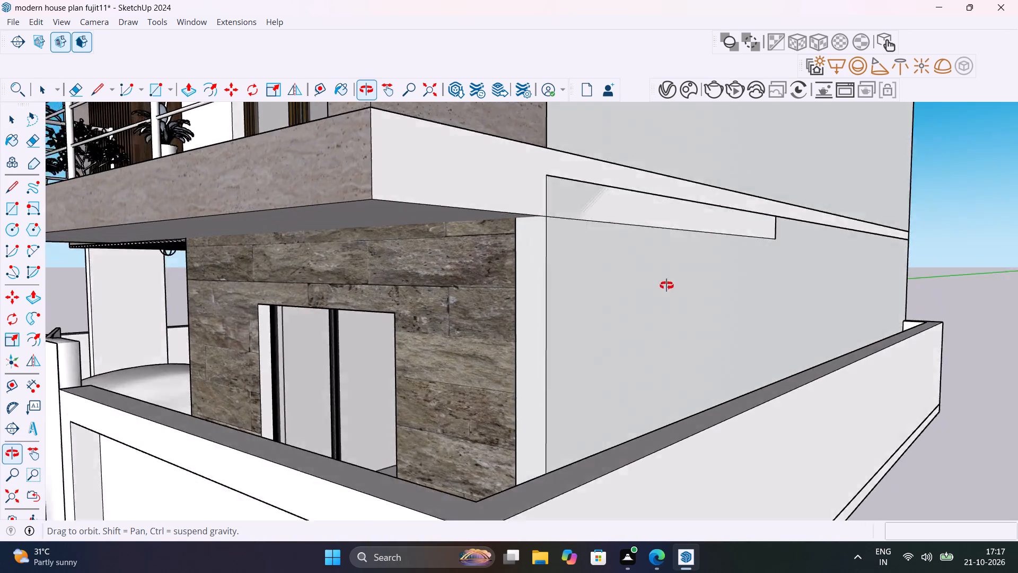
middle_click_drag(666, 285, 1017, 288)
middle_click_drag(44, 322, 133, 332, "shift")
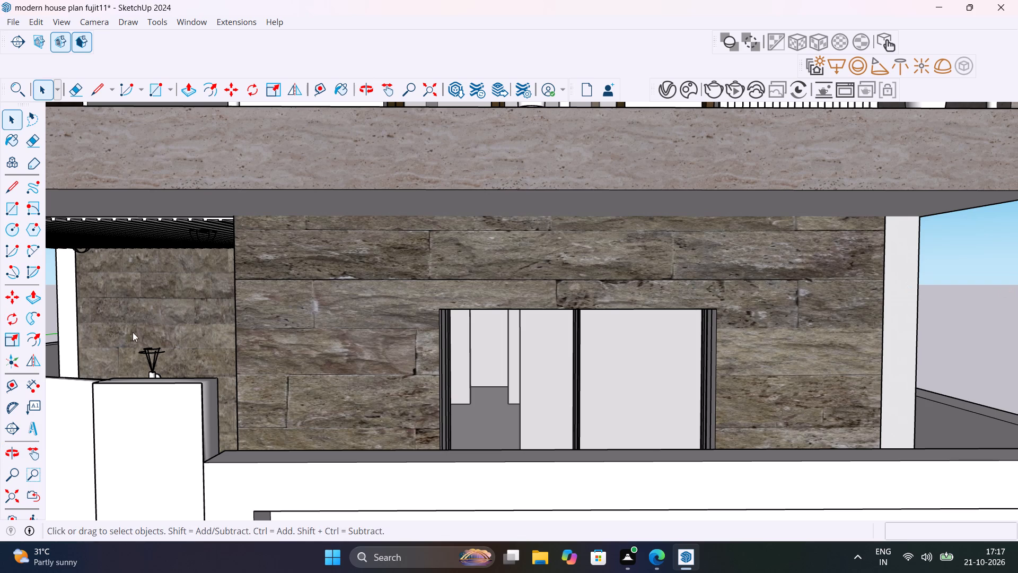
middle_click_drag(133, 332, 446, 332, "shift")
middle_click_drag(361, 357, 559, 427)
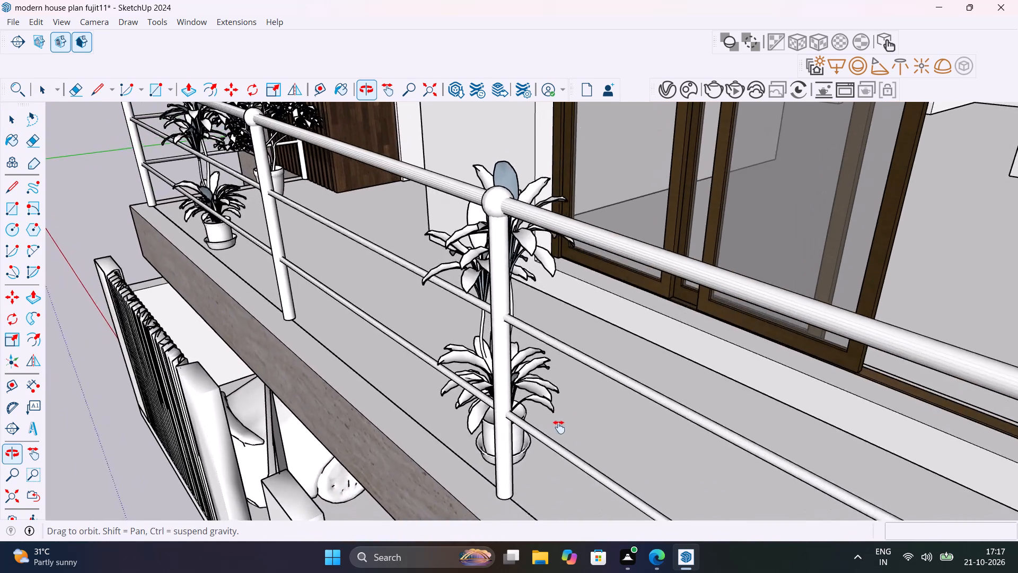
middle_click_drag(559, 427, 669, 357)
Inspect the parked car up close behind the pleated gate and check its position in the carport from above.
scroll(661, 357, "down", 1)
scroll(339, 434, "up", 17)
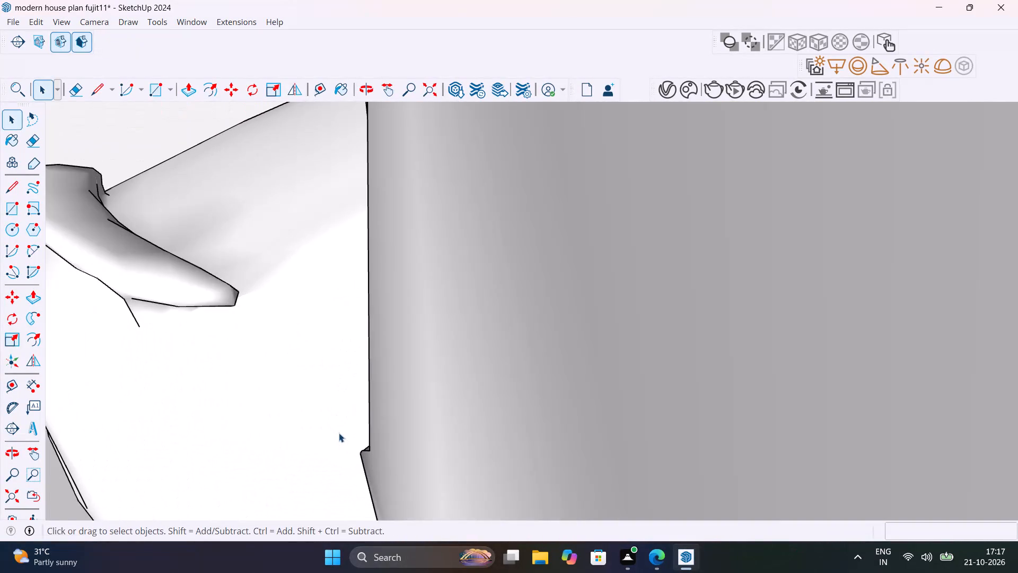
middle_click_drag(331, 429, 109, 446)
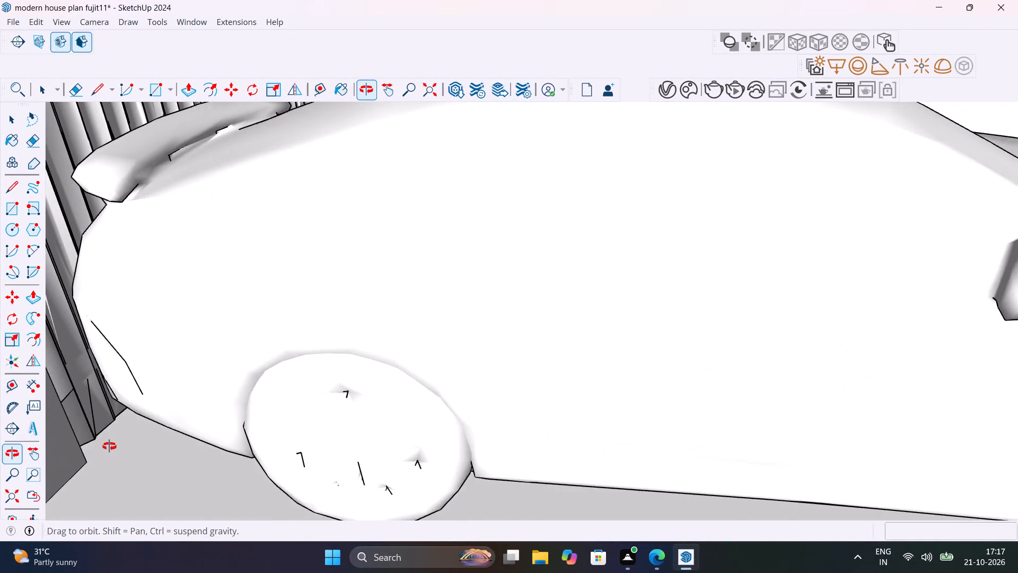
middle_click_drag(109, 446, 50, 464)
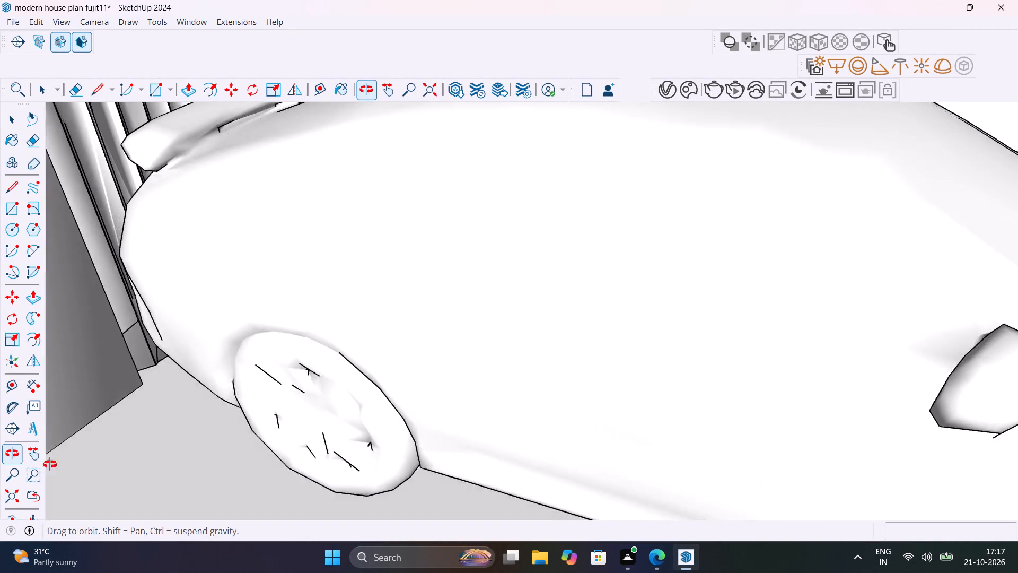
middle_click_drag(50, 464, 138, 561)
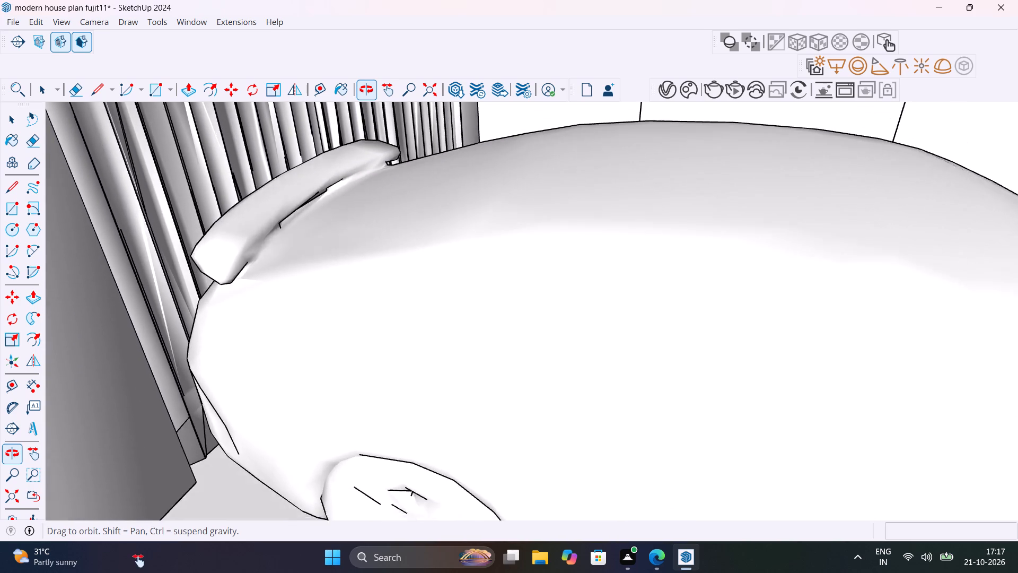
middle_click_drag(138, 561, 590, 521)
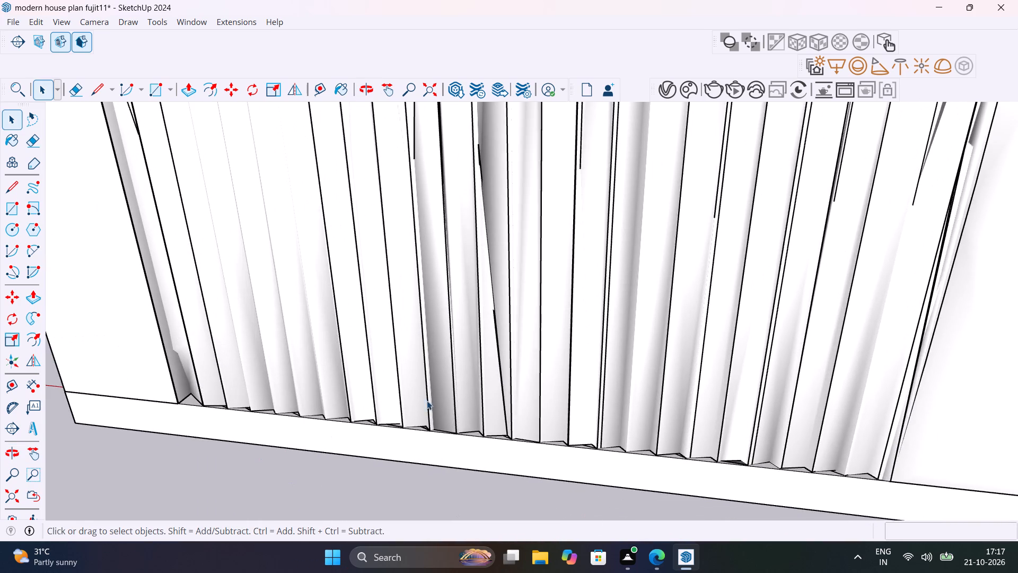
scroll(434, 383, "up", 1)
scroll(434, 382, "down", 14)
middle_click_drag(461, 404, 831, 570)
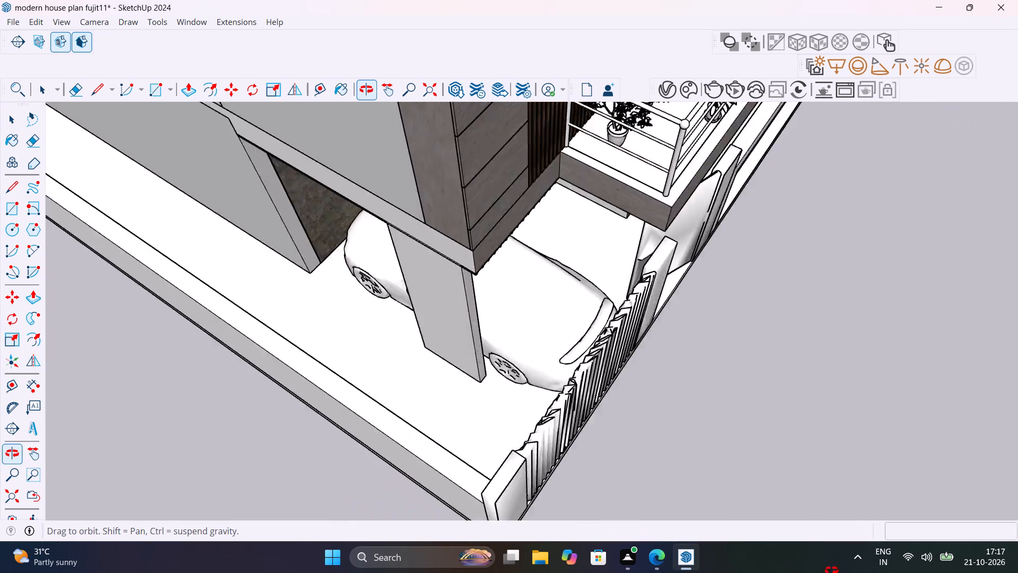
middle_click_drag(831, 570, 519, 416)
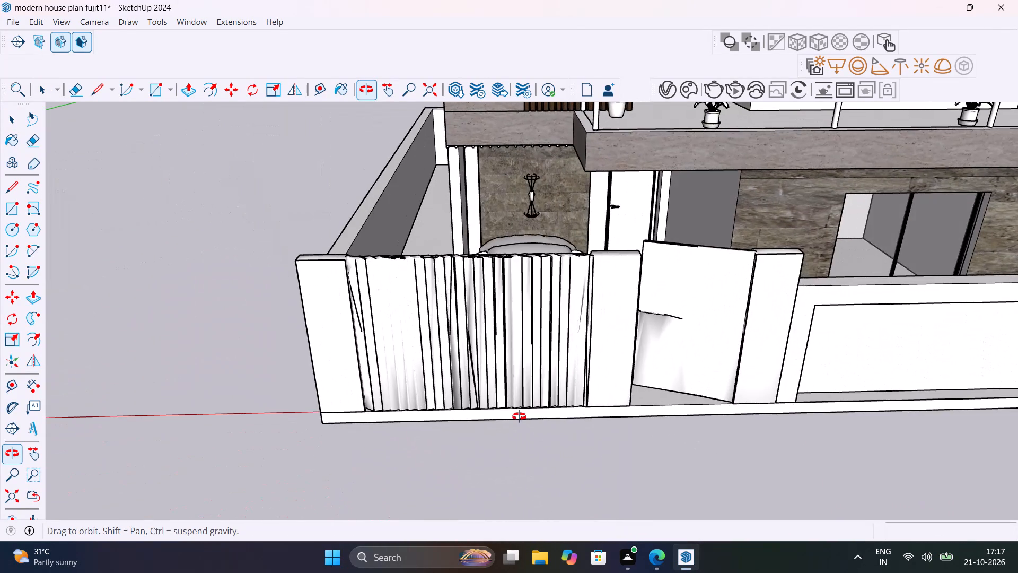
middle_click_drag(519, 416, 533, 501)
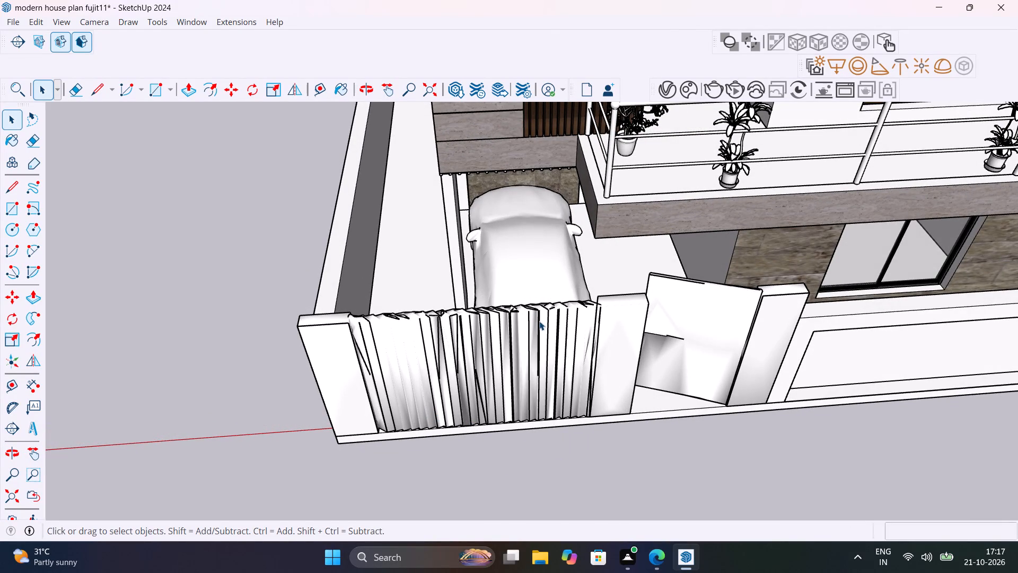
Examine the bottom of the front gate along the plot's base slab, selecting the slab to check its extent and deselecting it.
middle_click_drag(592, 387, 635, 291)
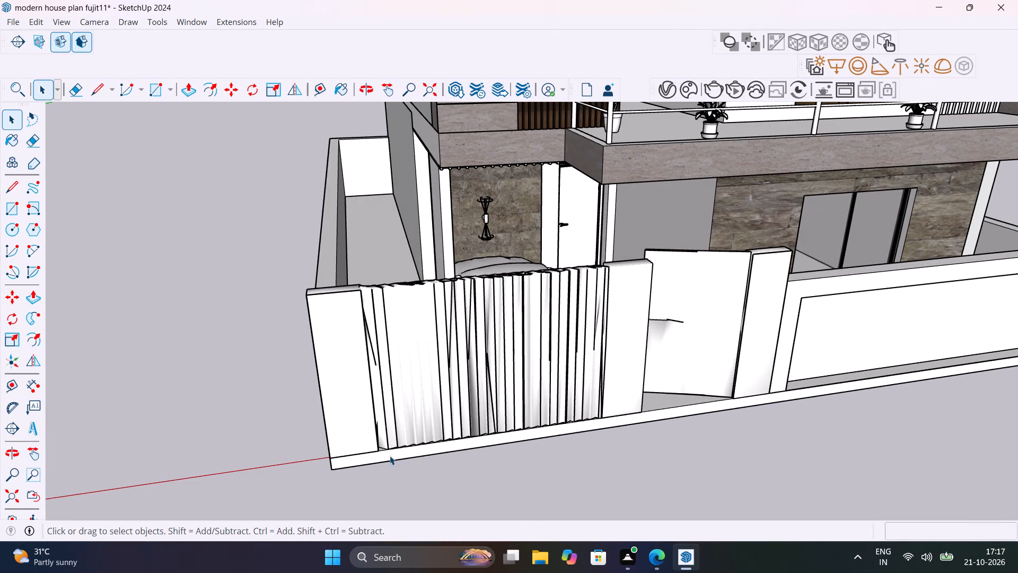
scroll(1017, 240, "down", 1)
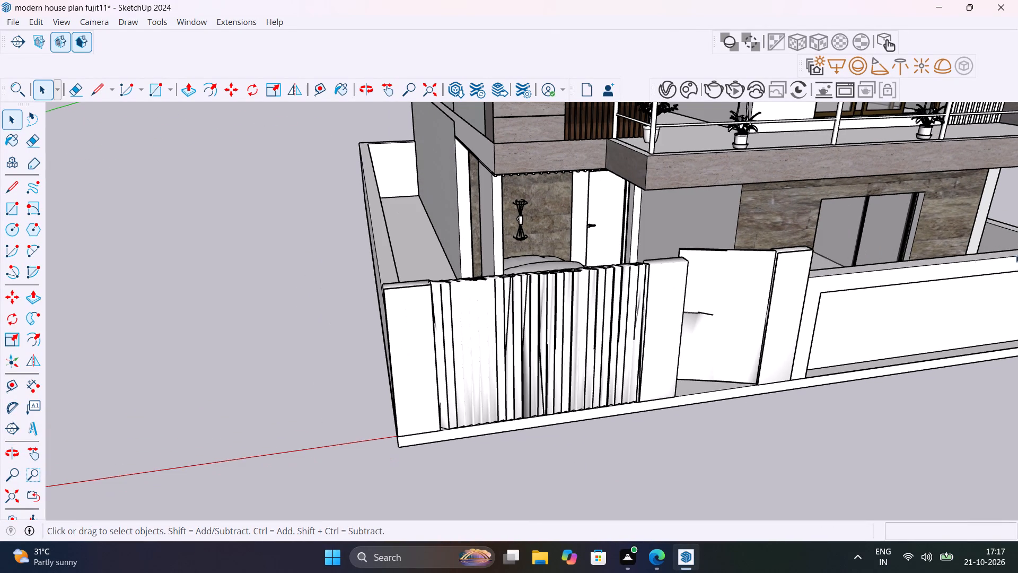
scroll(756, 403, "up", 8)
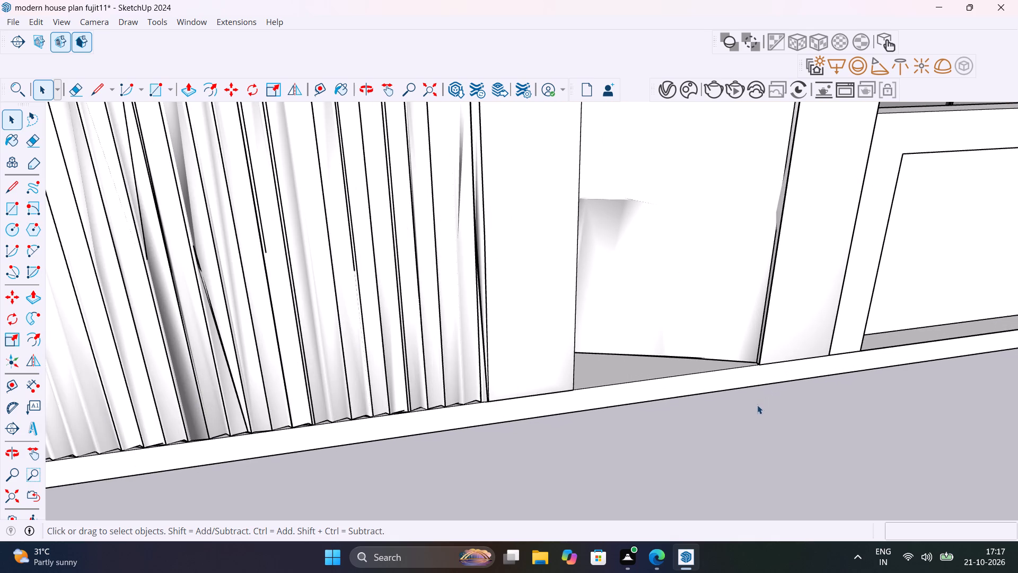
middle_click_drag(597, 435, 874, 342)
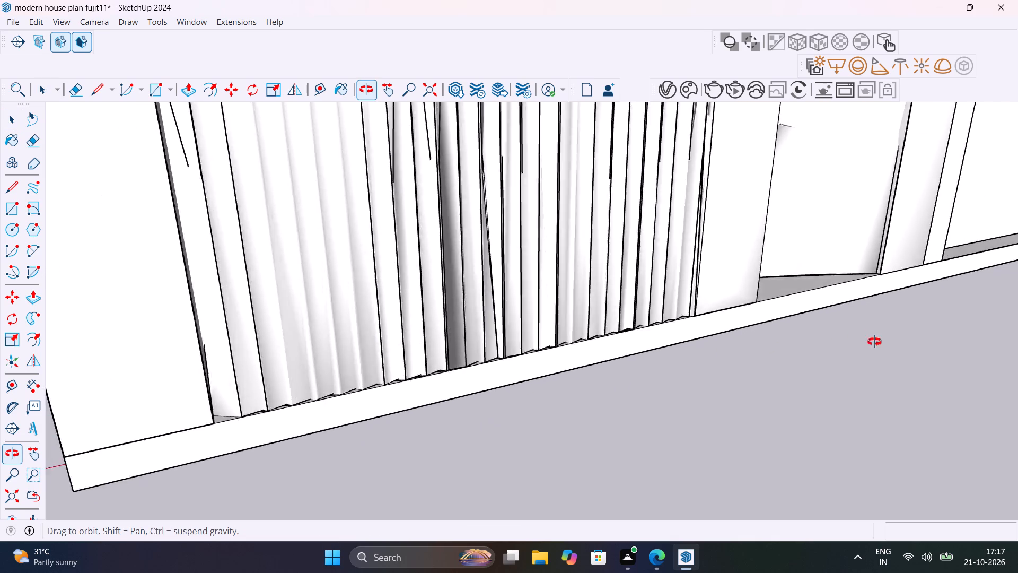
middle_click_drag(874, 342, 978, 320)
left_click(335, 496)
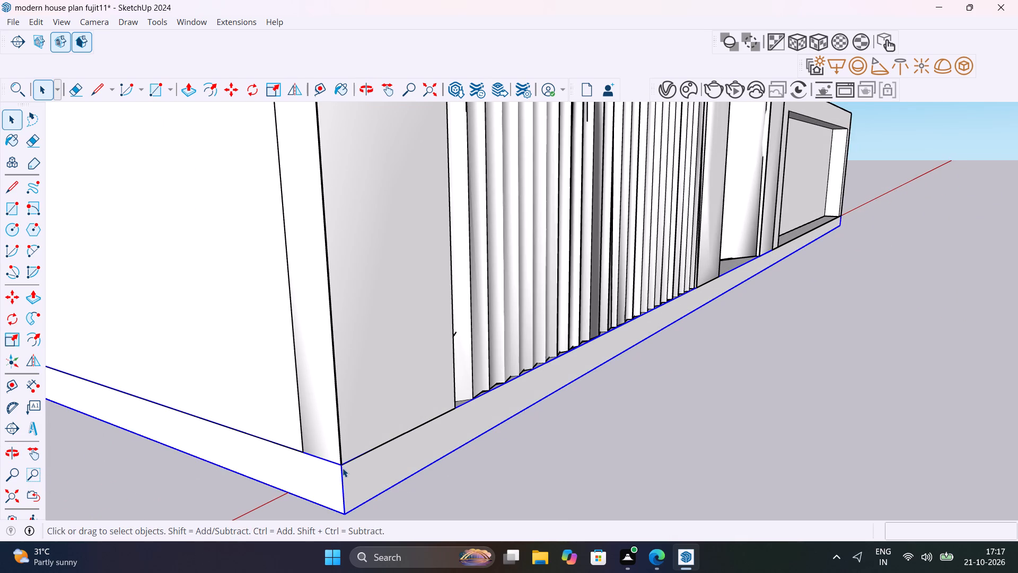
scroll(522, 460, "down", 6)
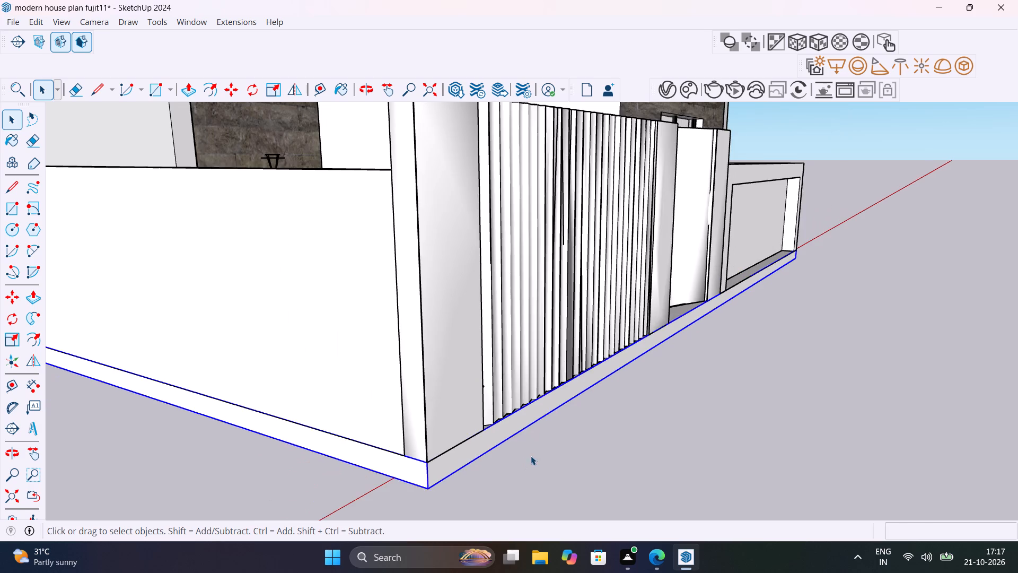
middle_click_drag(531, 455, 382, 458)
left_click(629, 438)
Check the front gate assembly's extent by selecting the pleated gate with its posts, and deselect it.
middle_click_drag(664, 396, 603, 346)
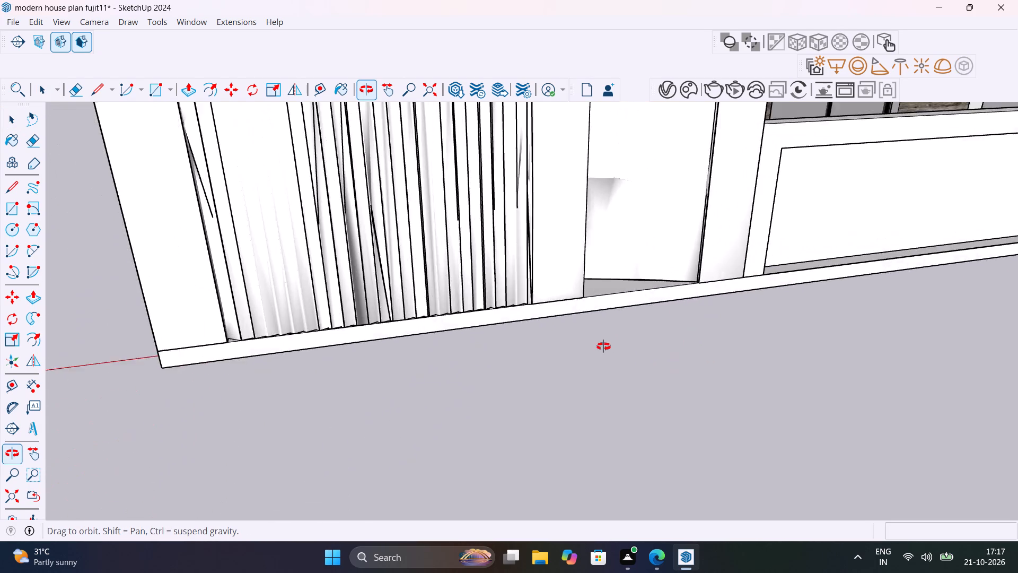
middle_click_drag(603, 346, 587, 369)
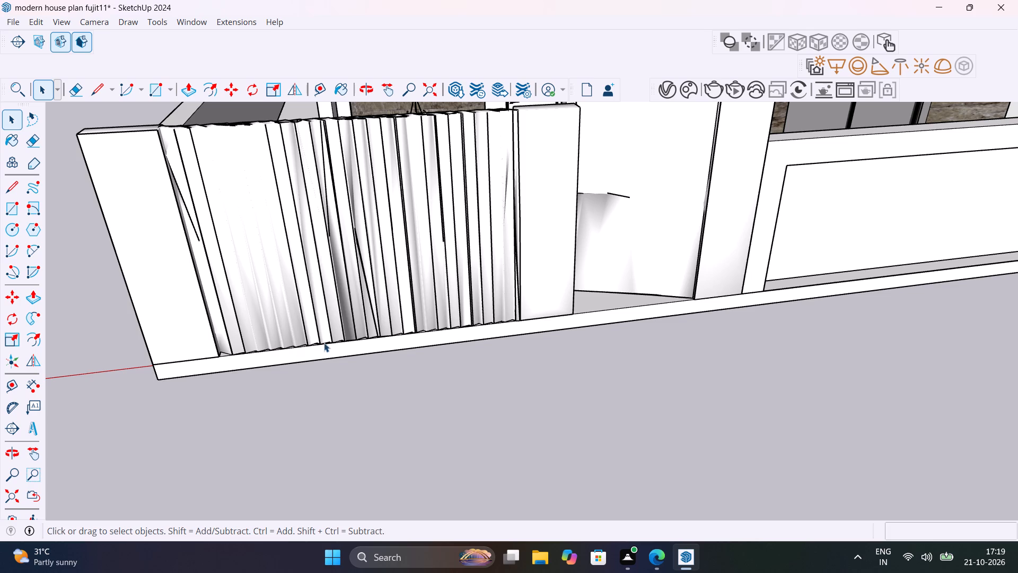
left_click_drag(346, 297, 350, 298)
left_click(400, 286)
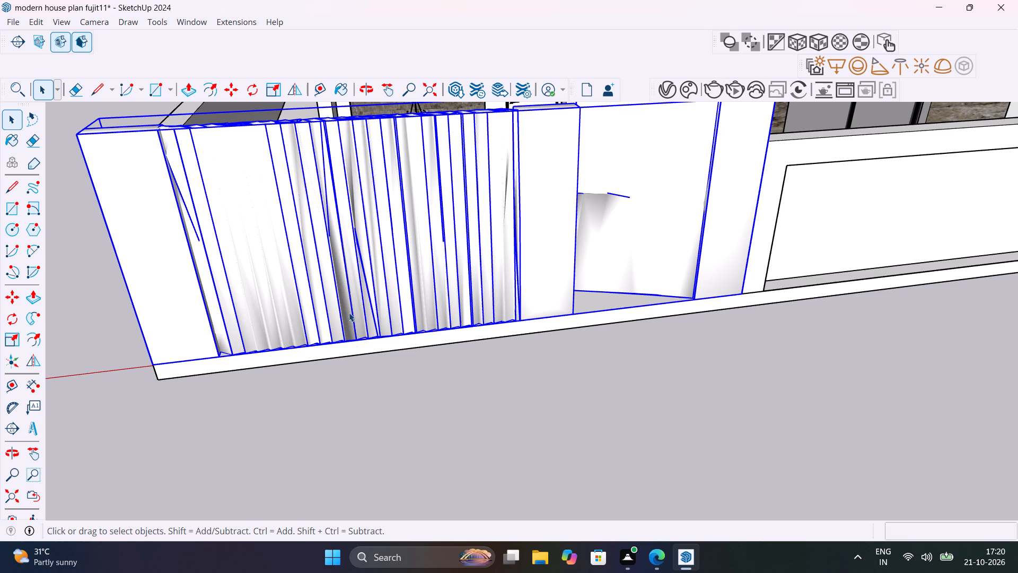
left_click(369, 436)
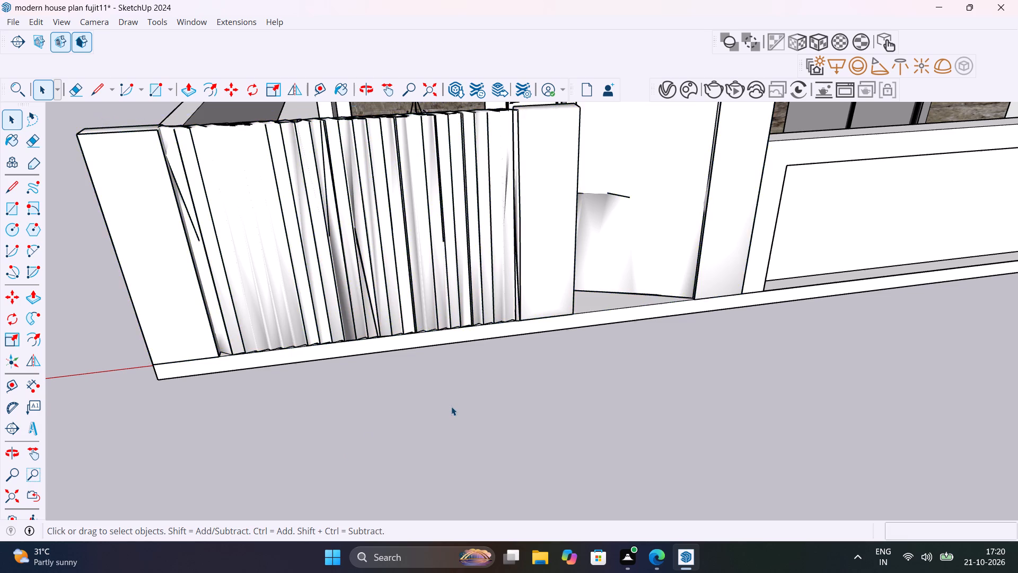
Draw a rectangle about 8' 9 11/16" by 11 1/8" on the ground along the base slab in front of the pleated gate.
scroll(451, 401, "down", 6)
middle_click_drag(508, 444, 598, 413)
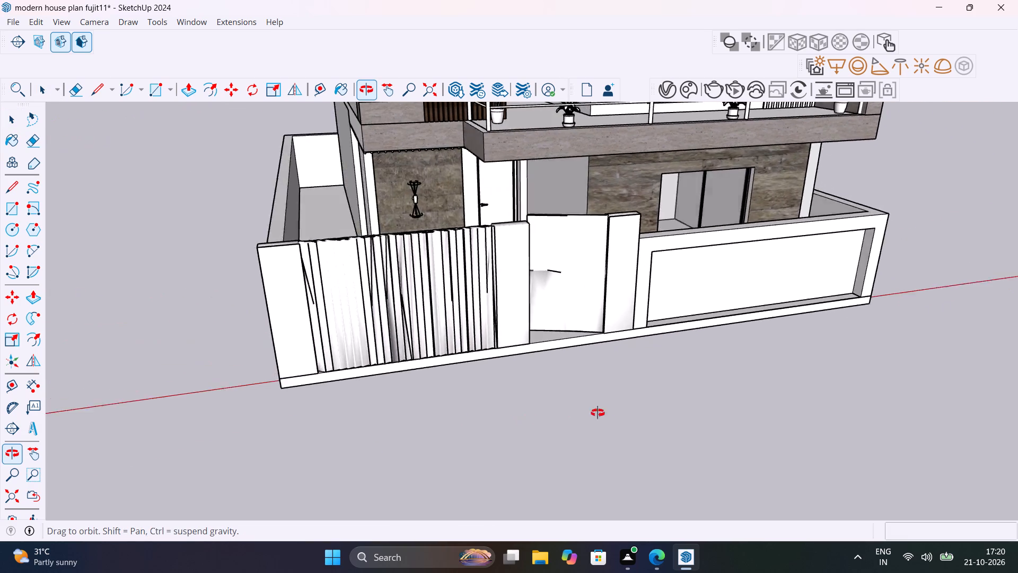
middle_click_drag(598, 413, 723, 388)
scroll(496, 404, "up", 5)
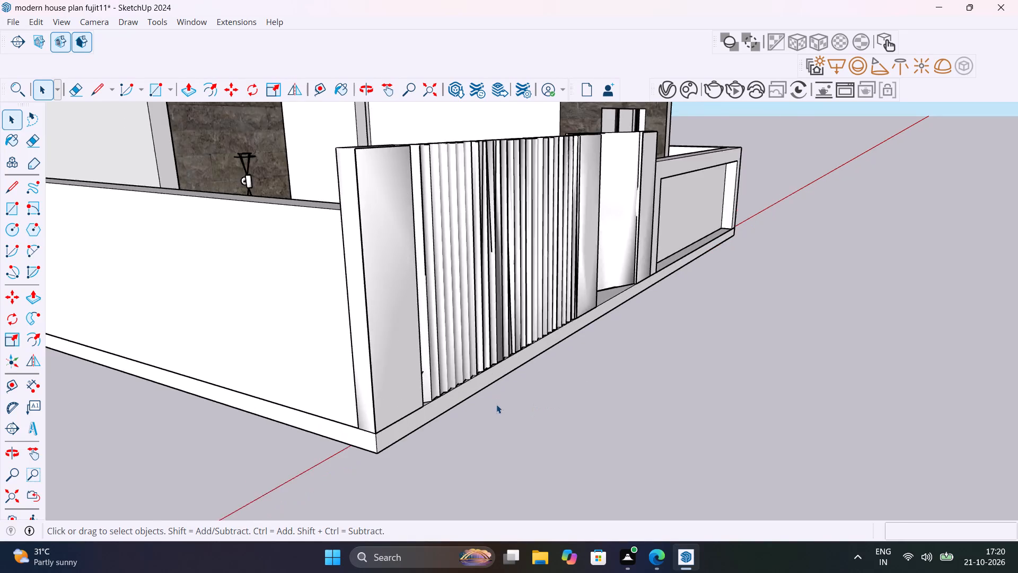
scroll(496, 404, "up", 4)
middle_click_drag(498, 408, 418, 516)
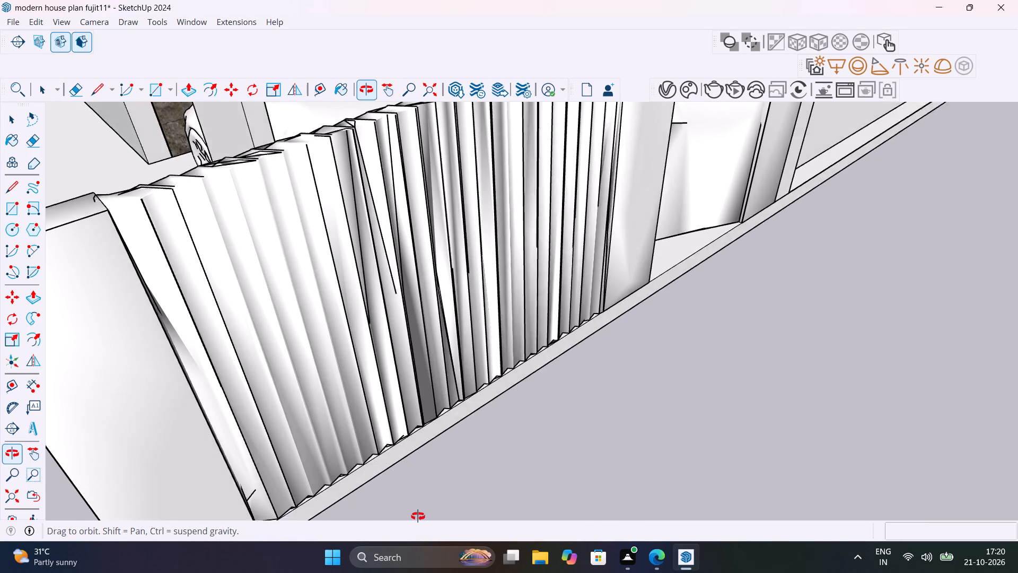
middle_click_drag(418, 516, 396, 439)
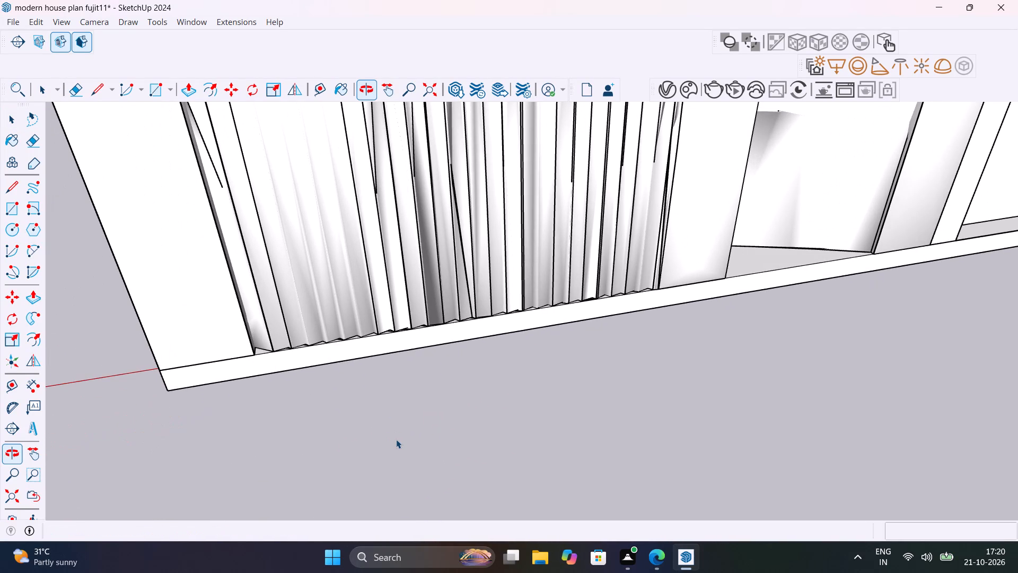
key("r")
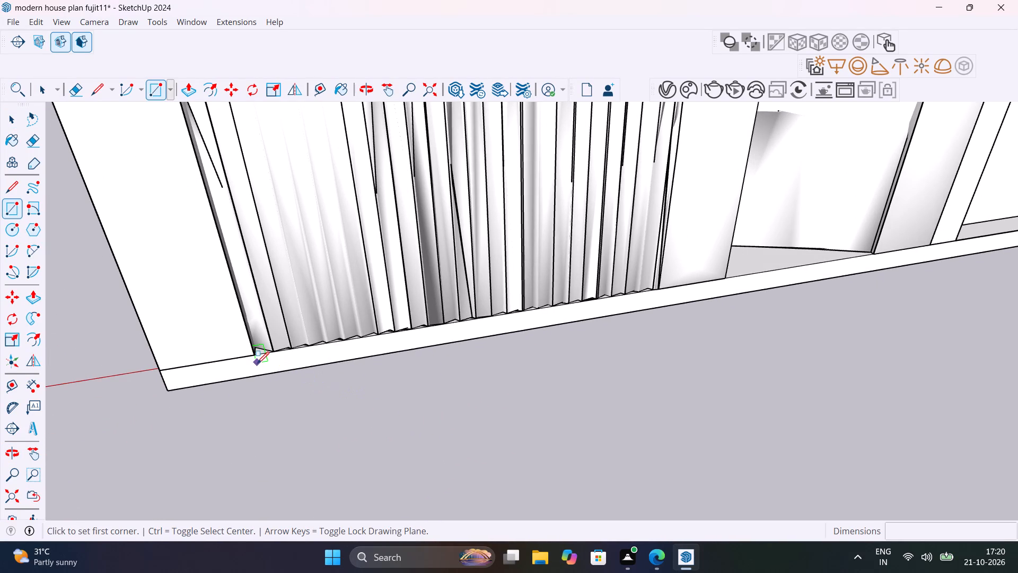
left_click(262, 377)
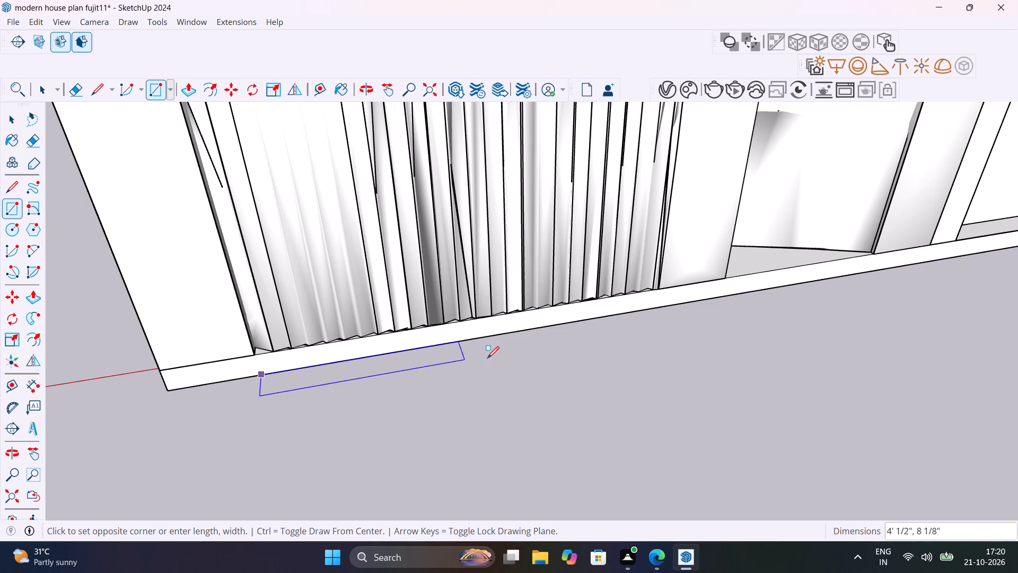
left_click(685, 328)
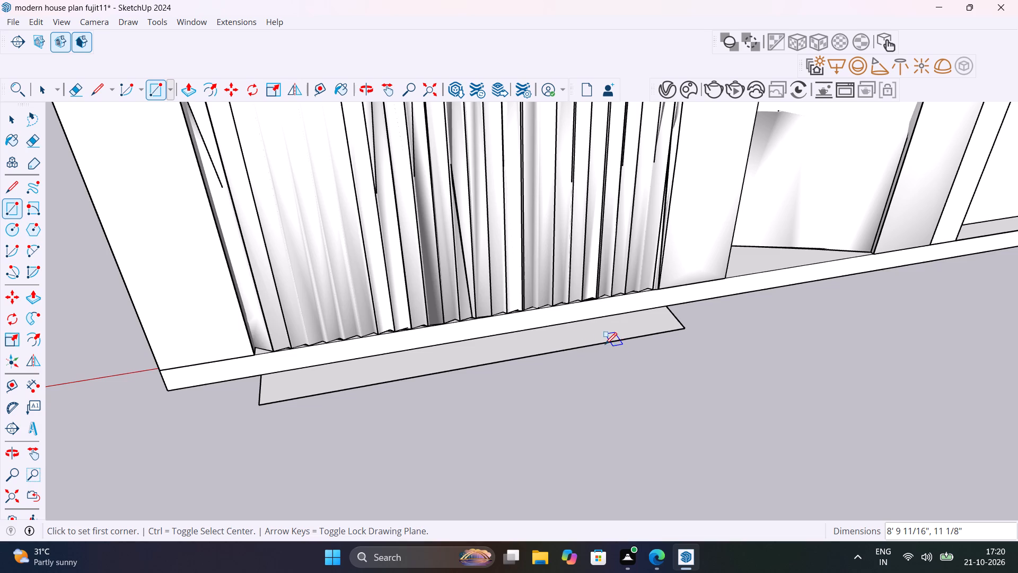
Push/Pull the new rectangle up 6" to the top of the base slab to form a step block.
middle_click_drag(507, 428, 508, 428)
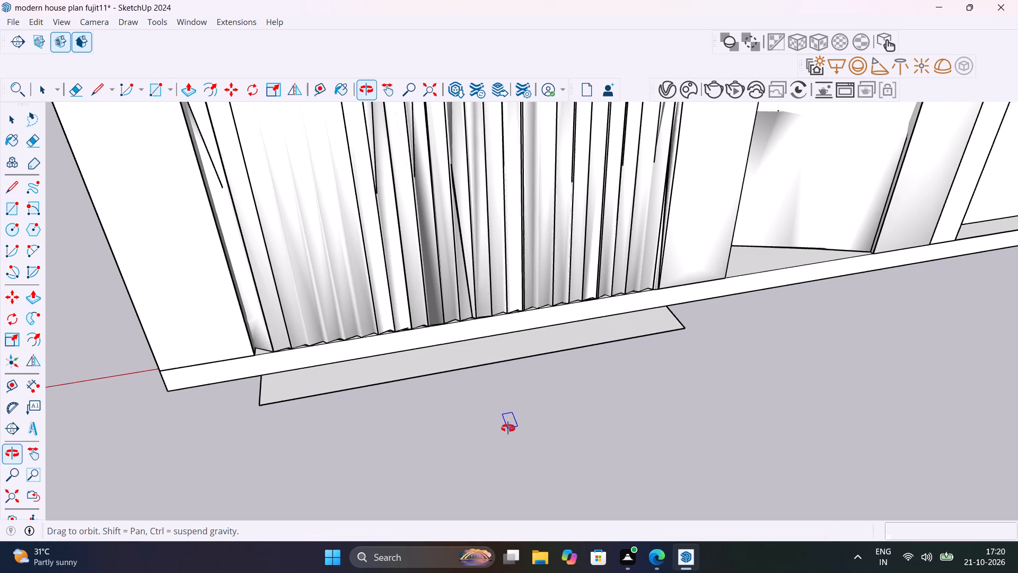
middle_click_drag(508, 428, 748, 394)
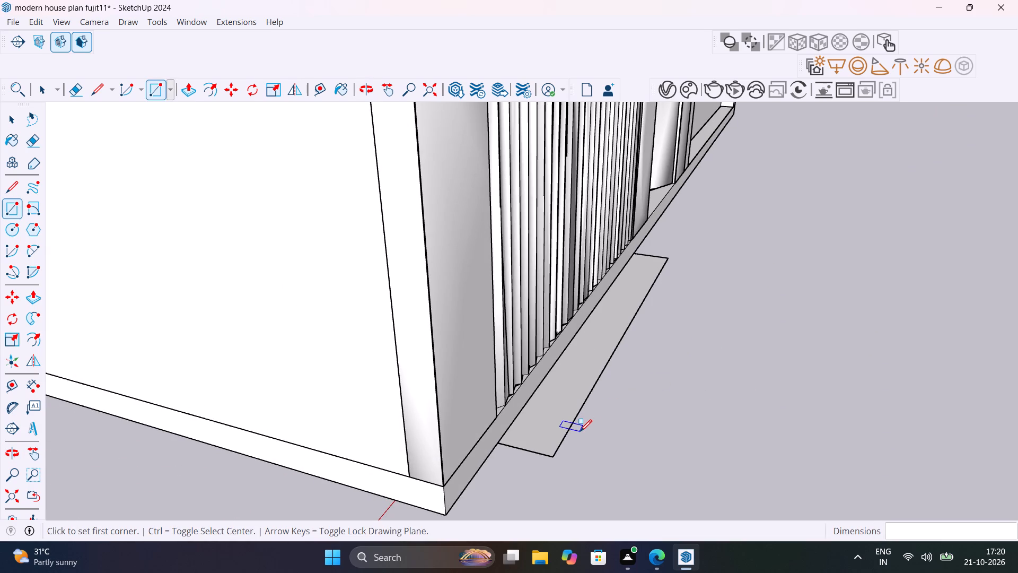
key("p")
left_click(548, 431)
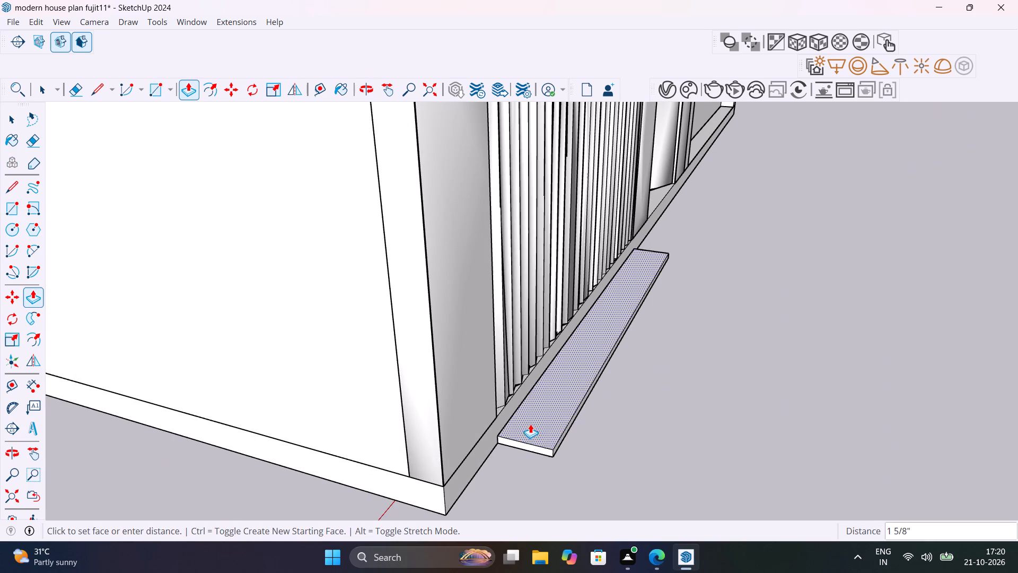
left_click(501, 420)
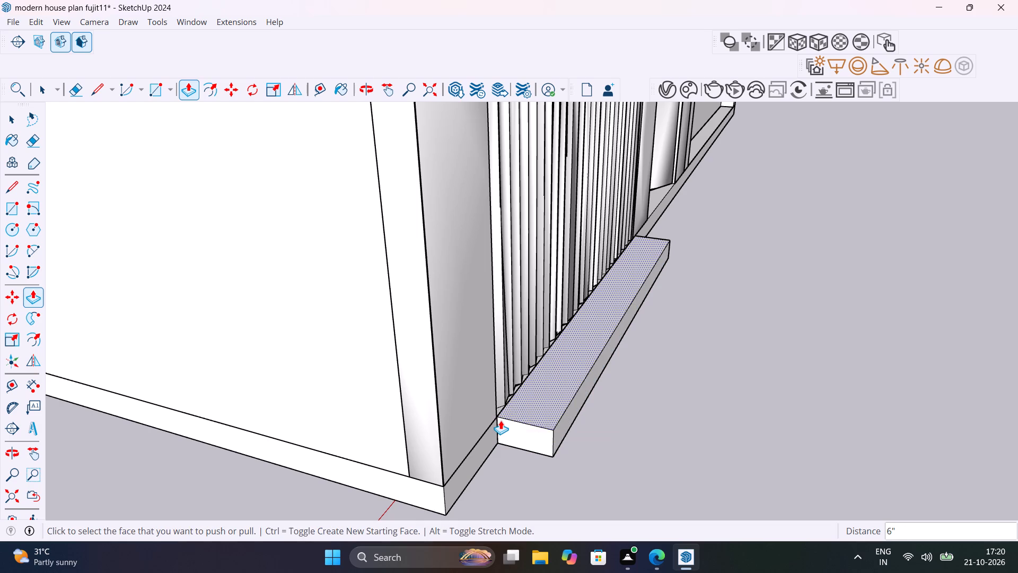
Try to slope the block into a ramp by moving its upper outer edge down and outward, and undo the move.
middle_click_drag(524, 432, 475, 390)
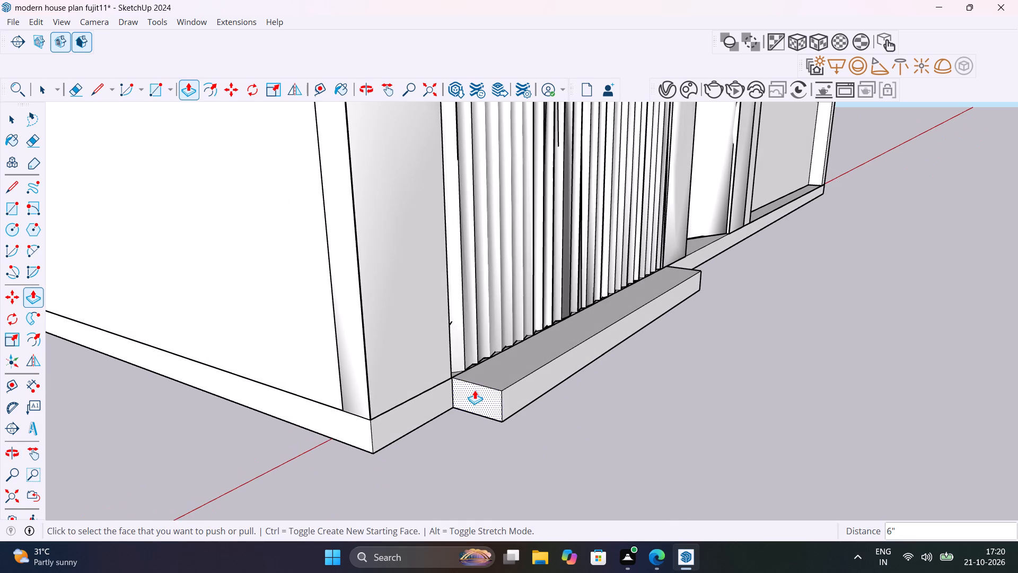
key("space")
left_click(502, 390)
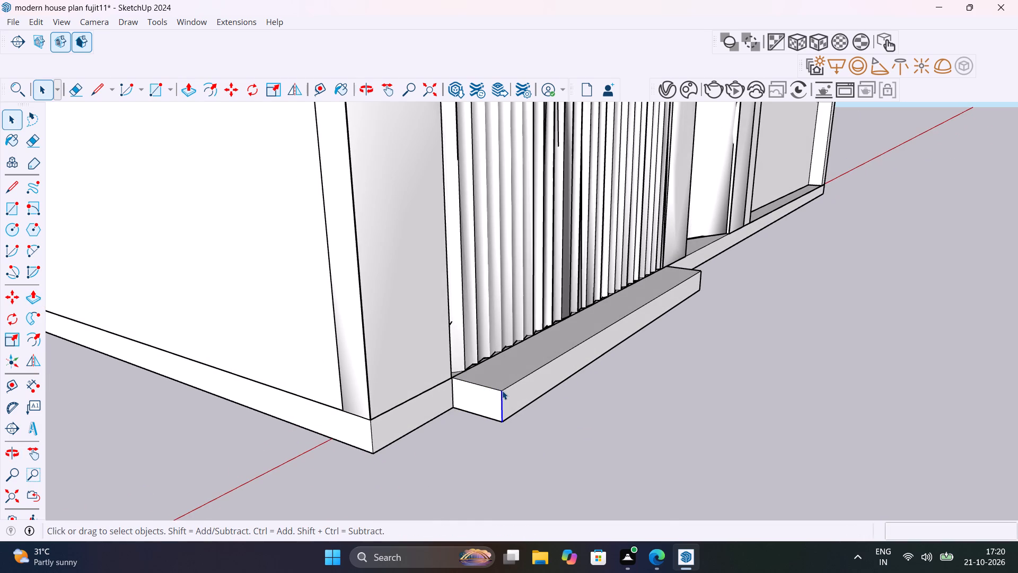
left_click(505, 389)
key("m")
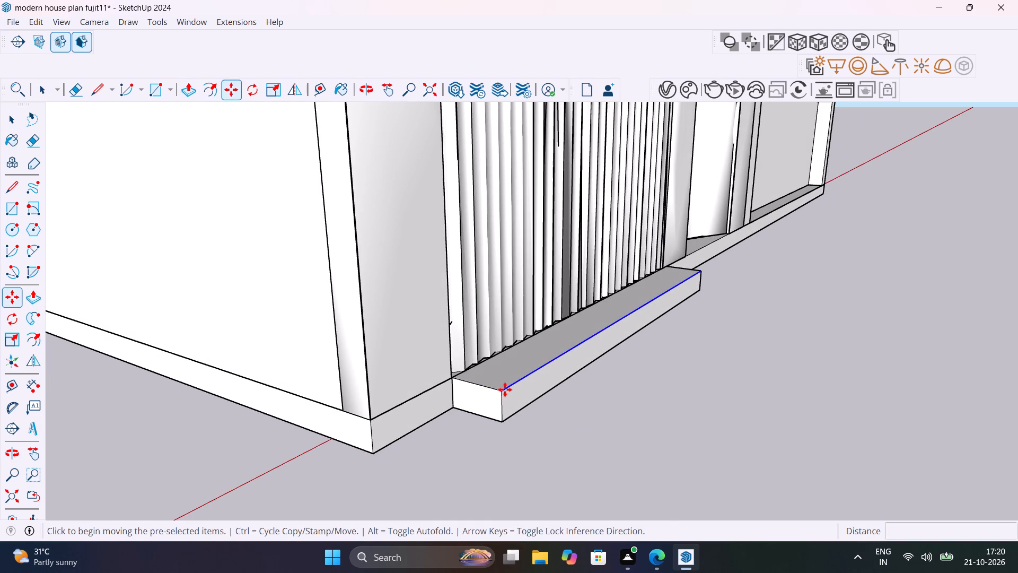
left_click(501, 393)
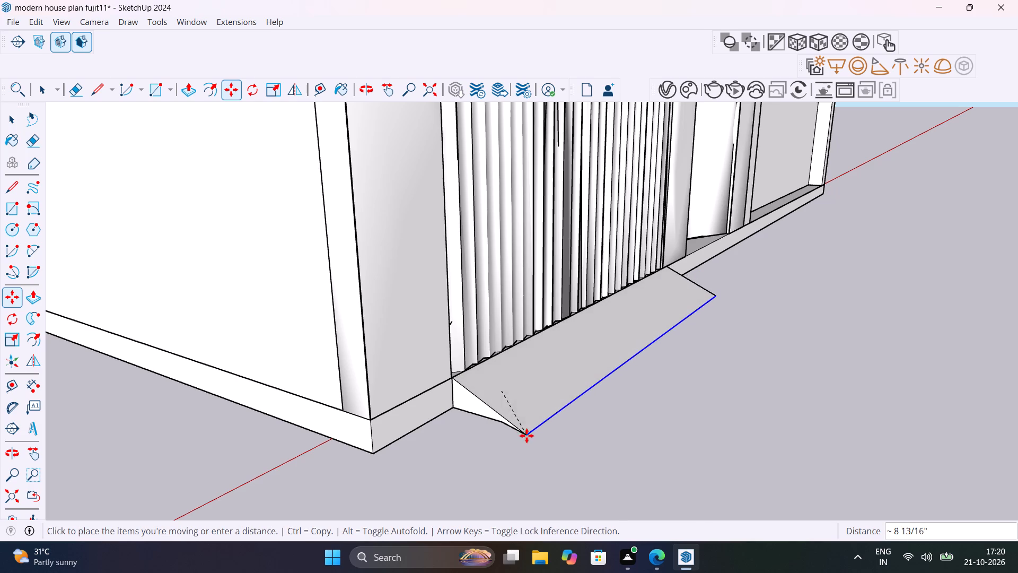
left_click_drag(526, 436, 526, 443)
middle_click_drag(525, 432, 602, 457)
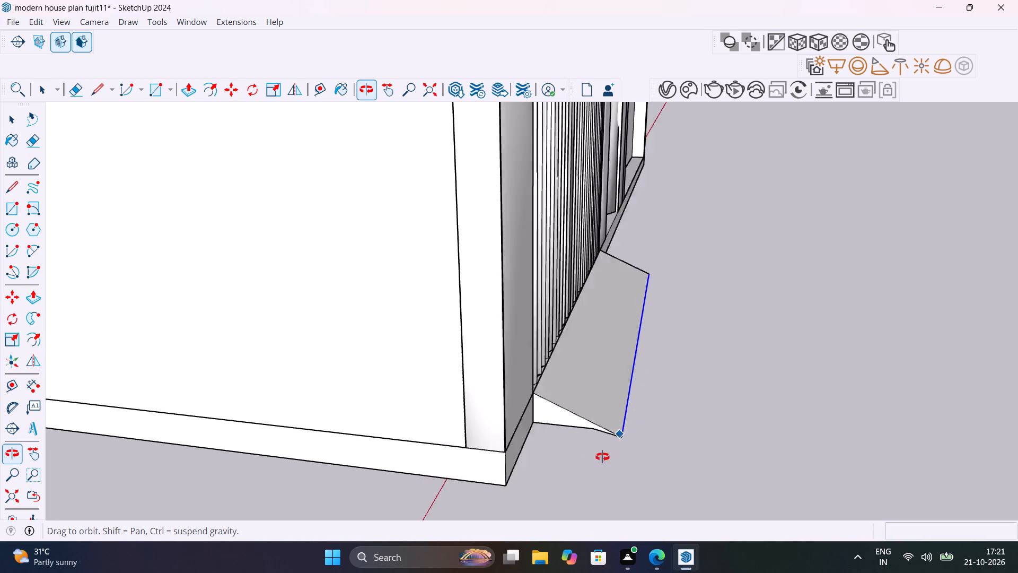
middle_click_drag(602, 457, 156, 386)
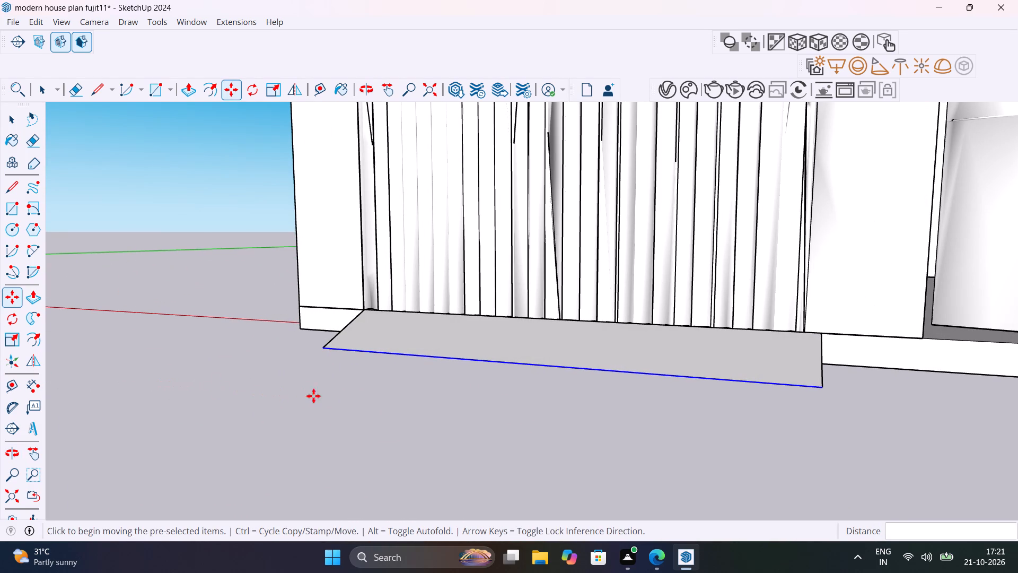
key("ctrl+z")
Move the block's upper outer edge about 1' 3 1/2" outward and down to ground level to form a sloped ramp, and deselect it.
middle_click_drag(383, 388, 440, 403)
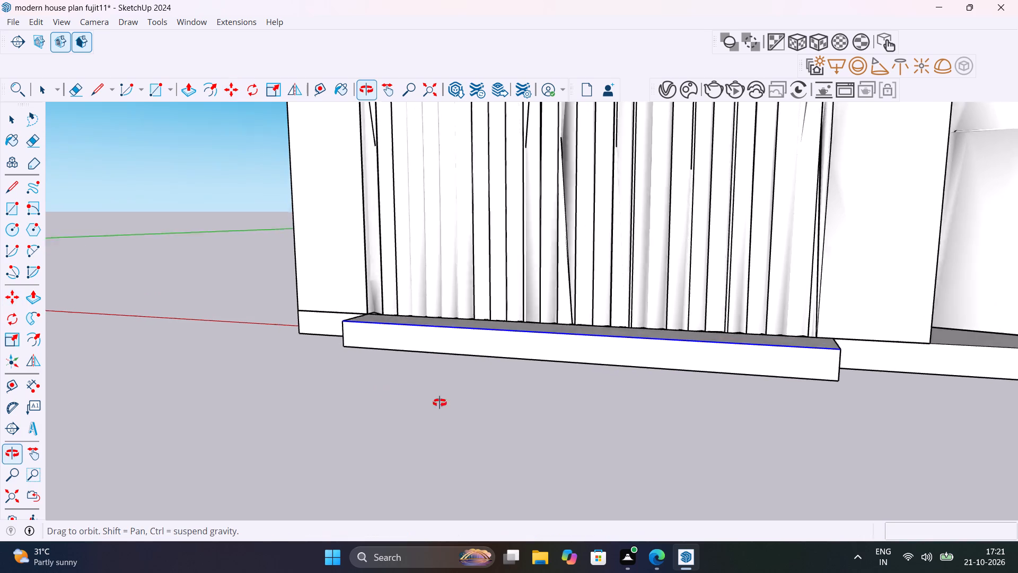
middle_click_drag(440, 403, 773, 438)
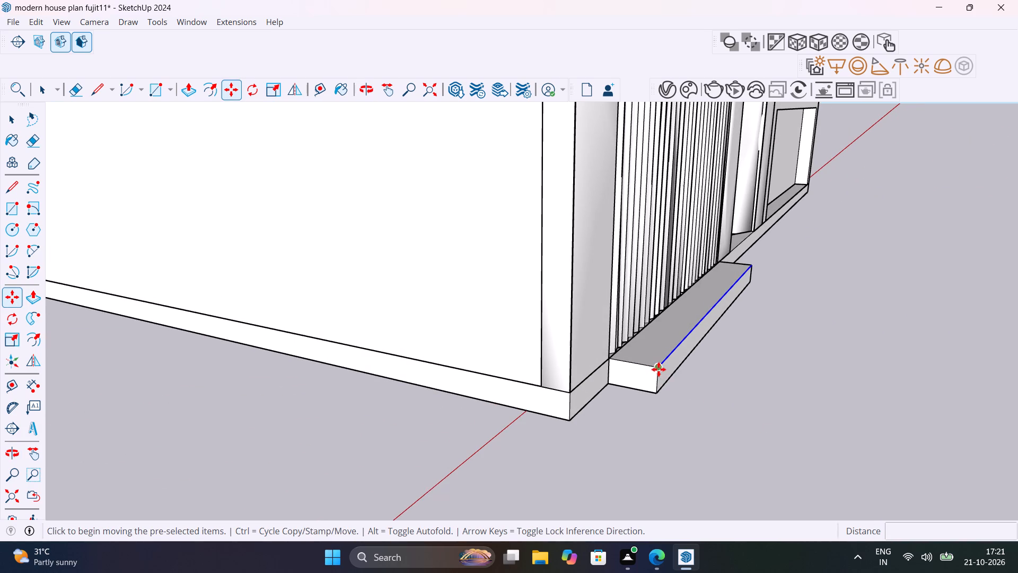
left_click(659, 368)
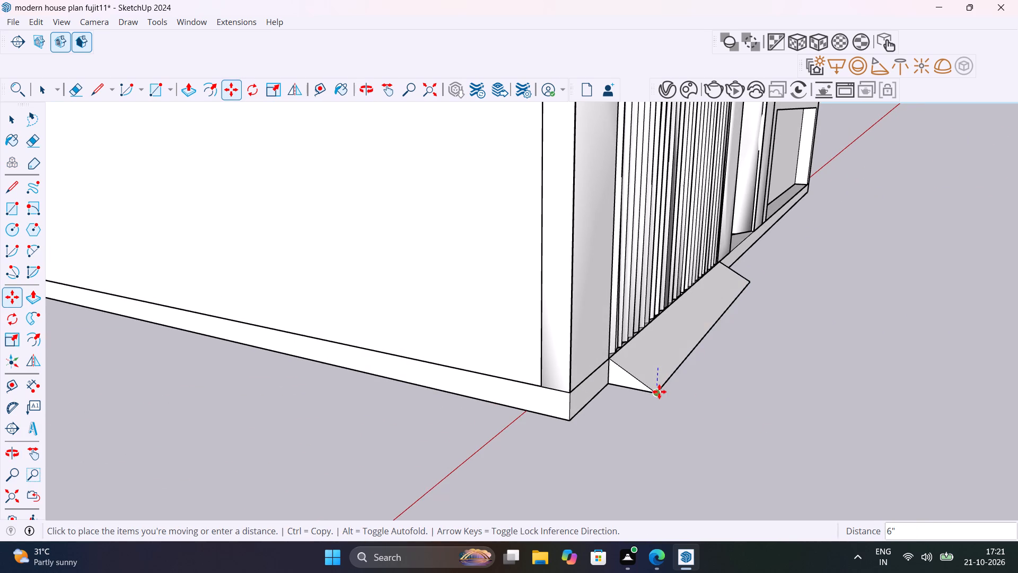
left_click(722, 416)
key("space")
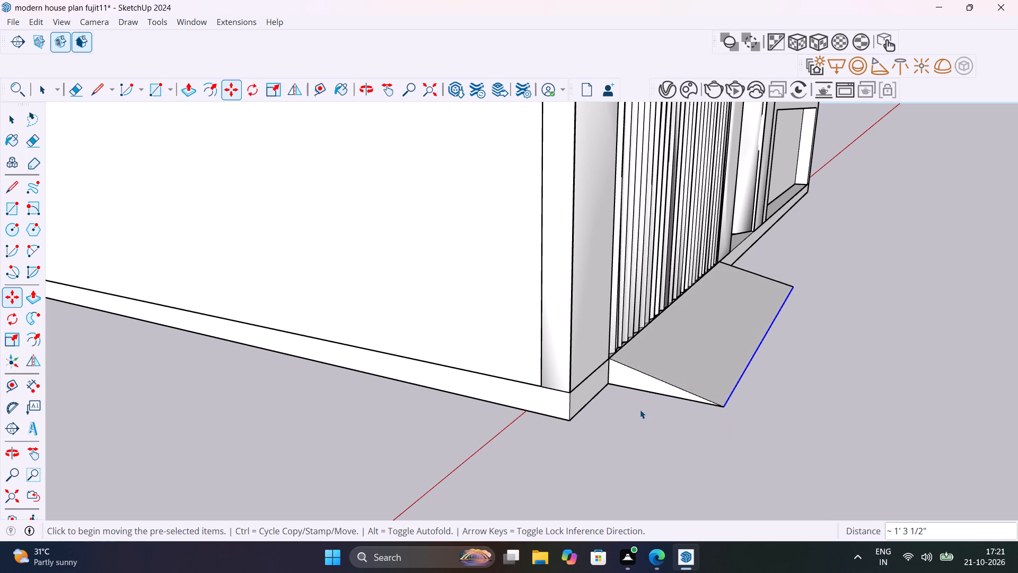
left_click(452, 448)
Delete the leftover edge crossing the underside of the ramp.
middle_click_drag(611, 459, 695, 327)
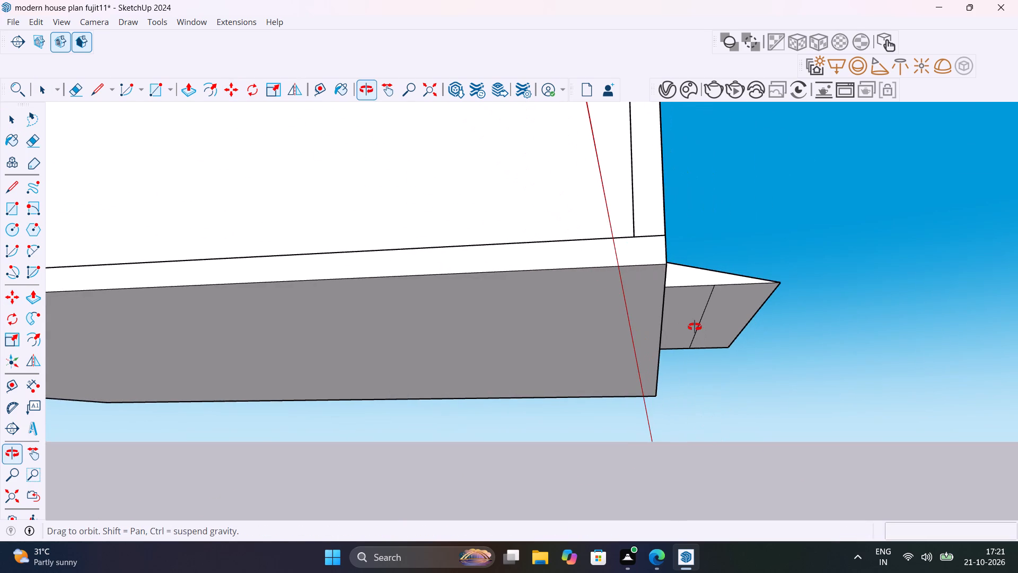
middle_click_drag(695, 327, 695, 327)
left_click(700, 320)
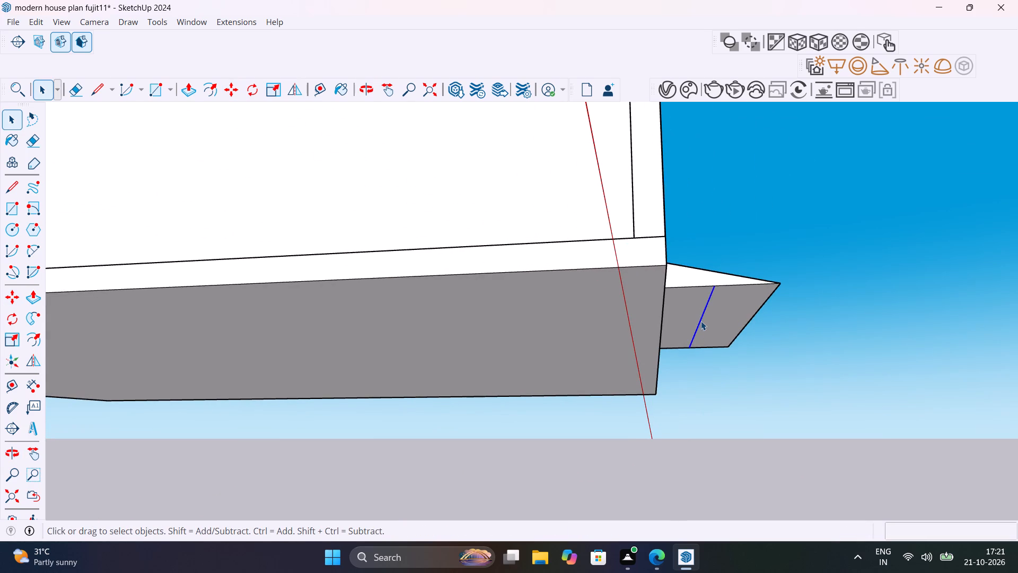
key("Delete")
Examine the ramp's slope, ends and fit against the pleated gate and base slab, both close up and with the house front.
scroll(701, 321, "down", 7)
middle_click_drag(718, 337, 629, 472)
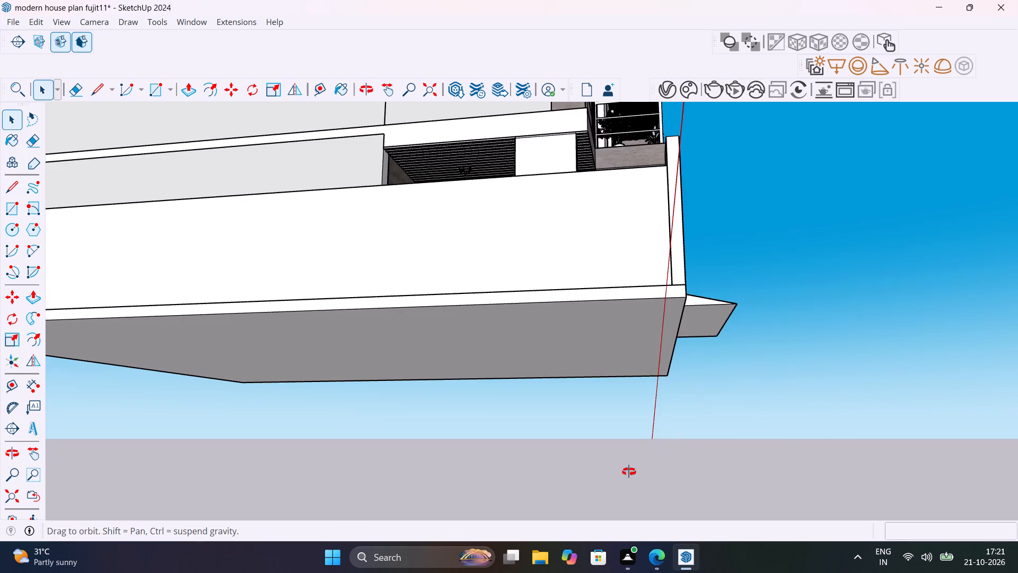
middle_click_drag(629, 472, 521, 505)
scroll(557, 440, "down", 6)
middle_click_drag(567, 450, 655, 354)
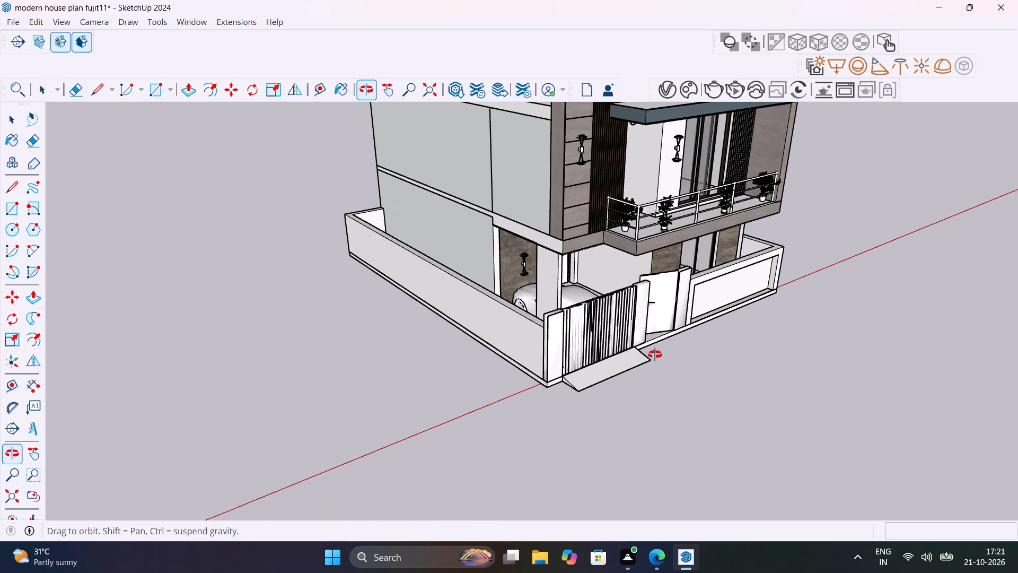
middle_click_drag(655, 354, 501, 379)
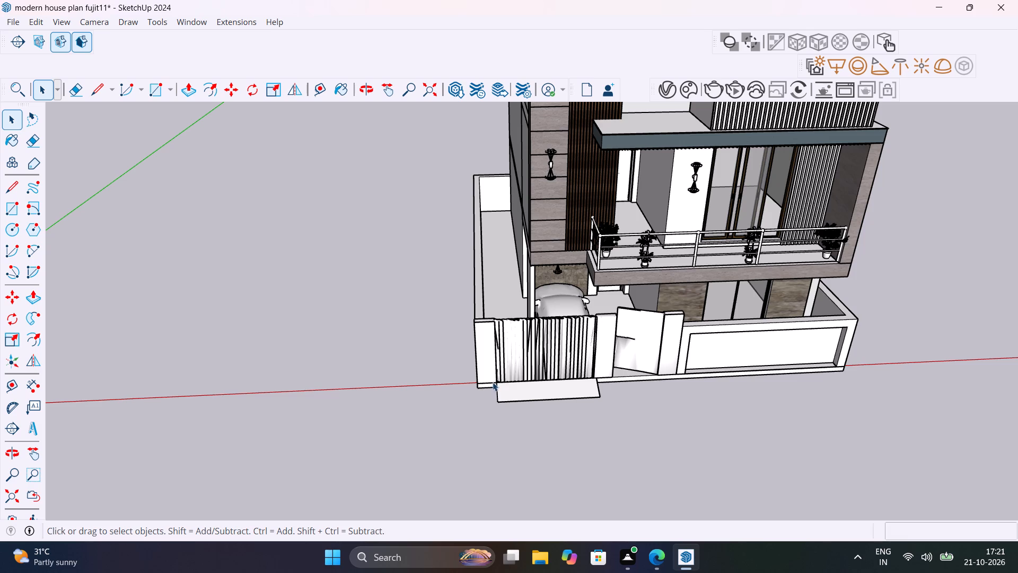
scroll(622, 405, "up", 12)
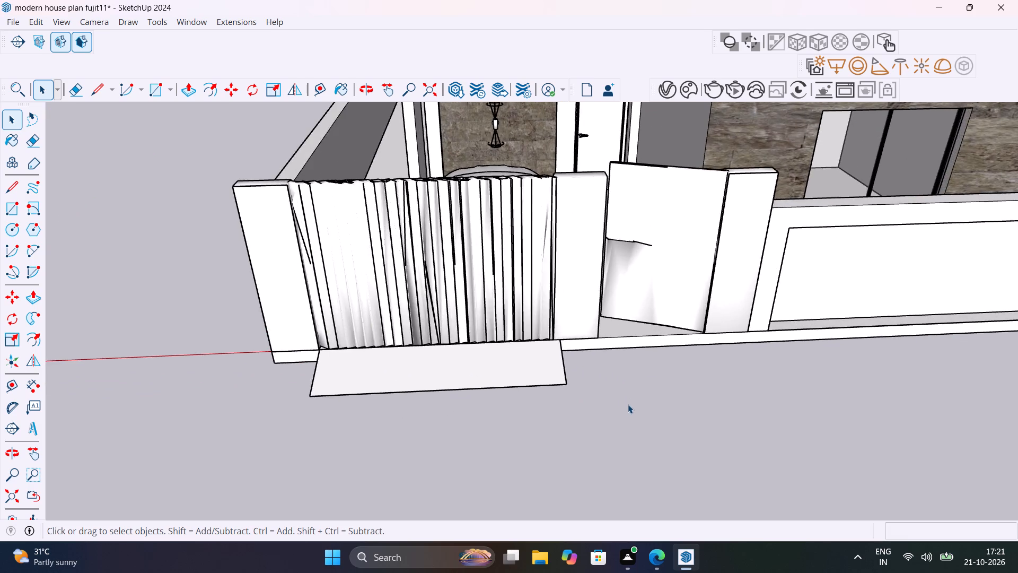
scroll(628, 404, "up", 7)
middle_click_drag(637, 402, 388, 364)
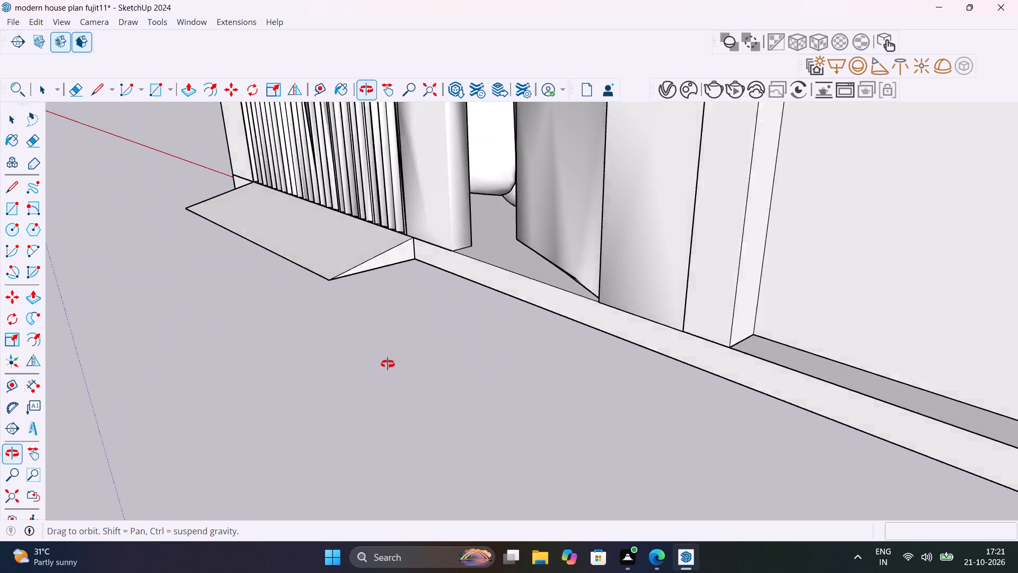
middle_click_drag(388, 364, 777, 367)
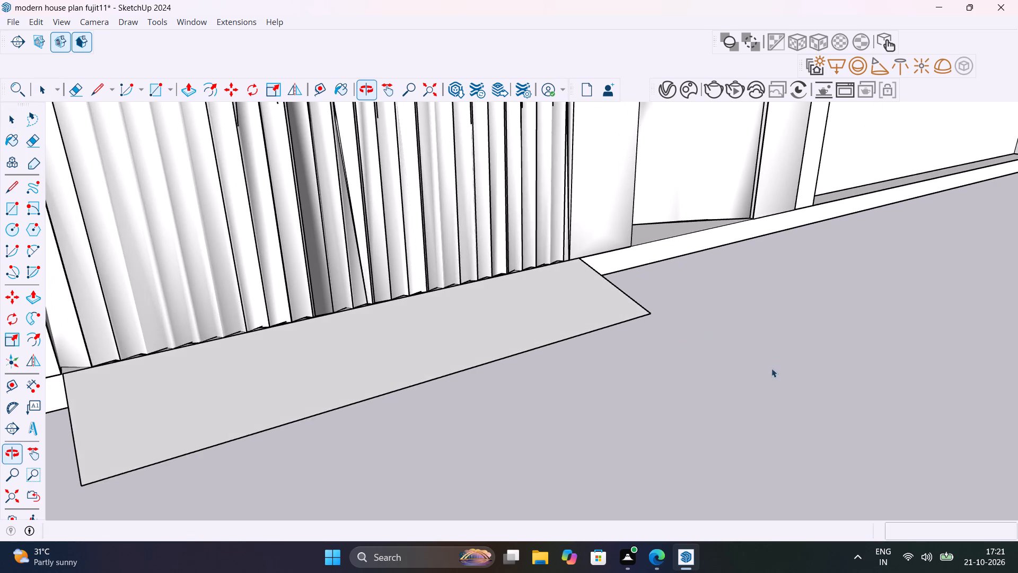
middle_click_drag(582, 378, 727, 294)
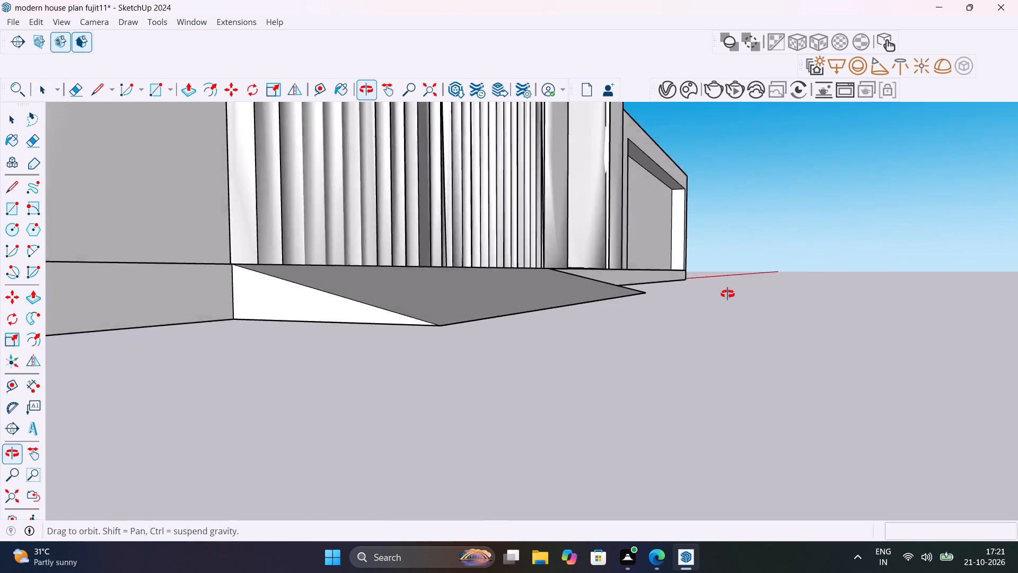
middle_click_drag(727, 294, 205, 379)
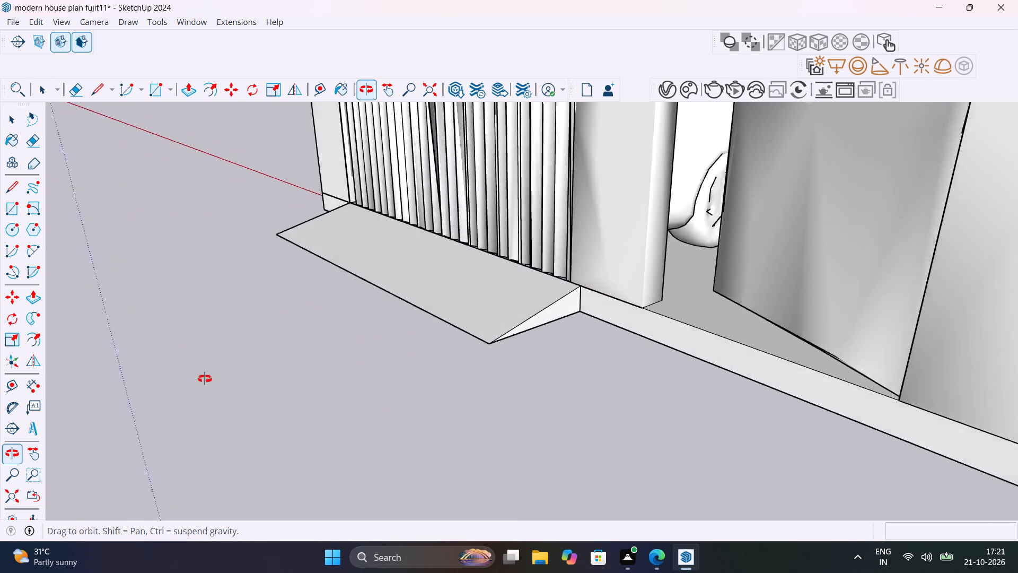
middle_click_drag(205, 379, 349, 379)
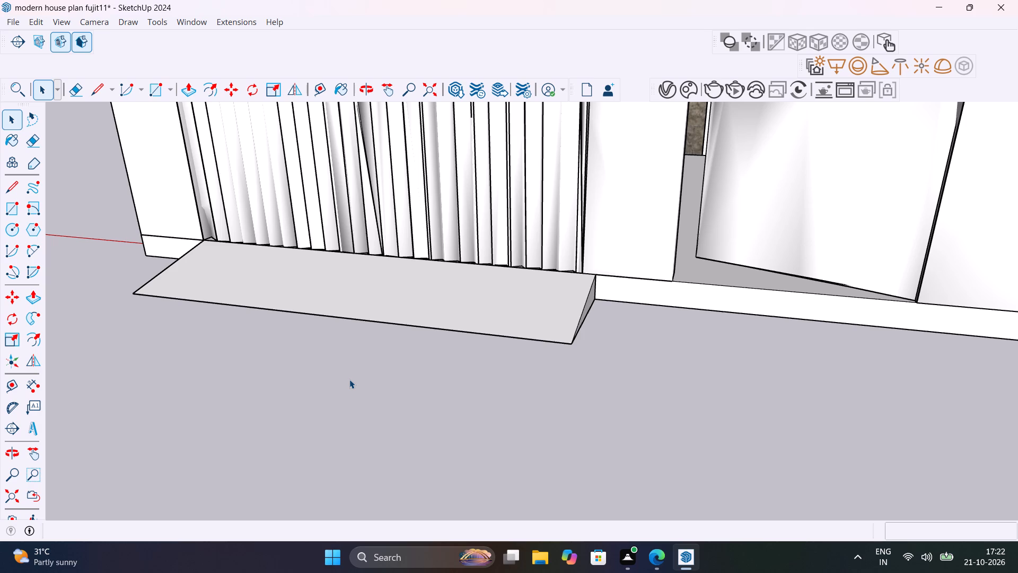
scroll(595, 303, "up", 6)
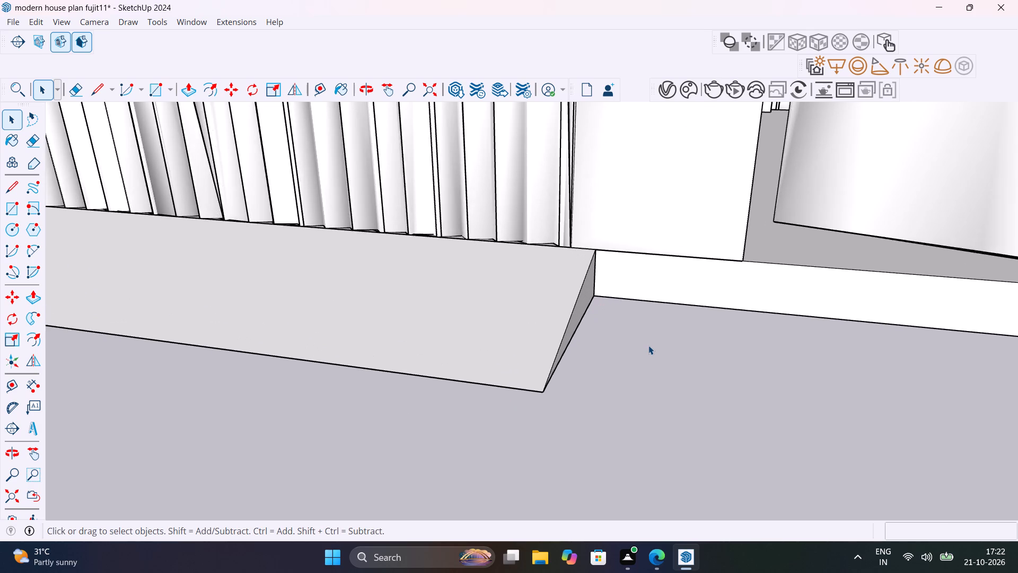
scroll(650, 345, "down", 17)
middle_click_drag(663, 375, 808, 401)
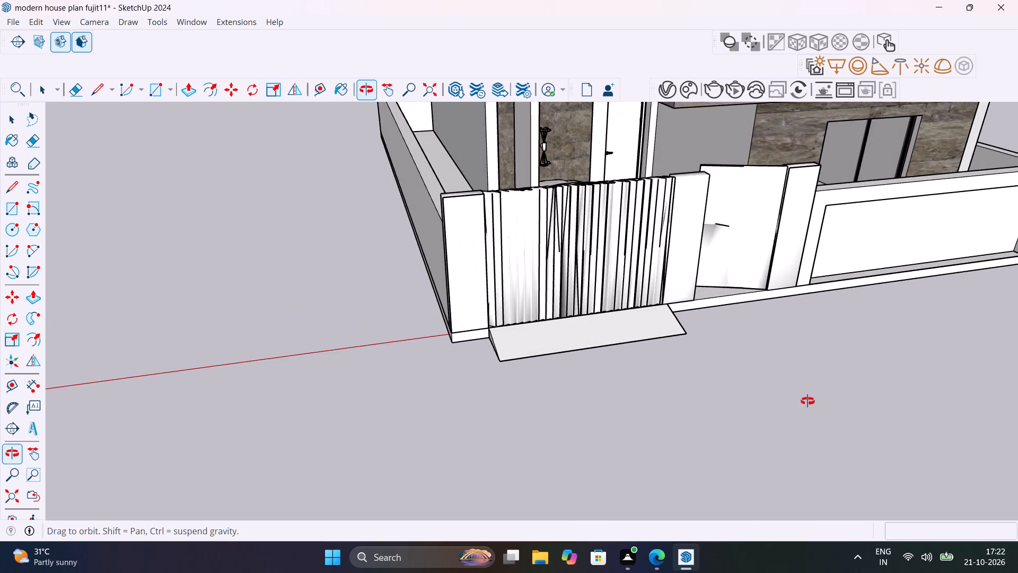
middle_click_drag(808, 401, 808, 402)
scroll(808, 402, "down", 1)
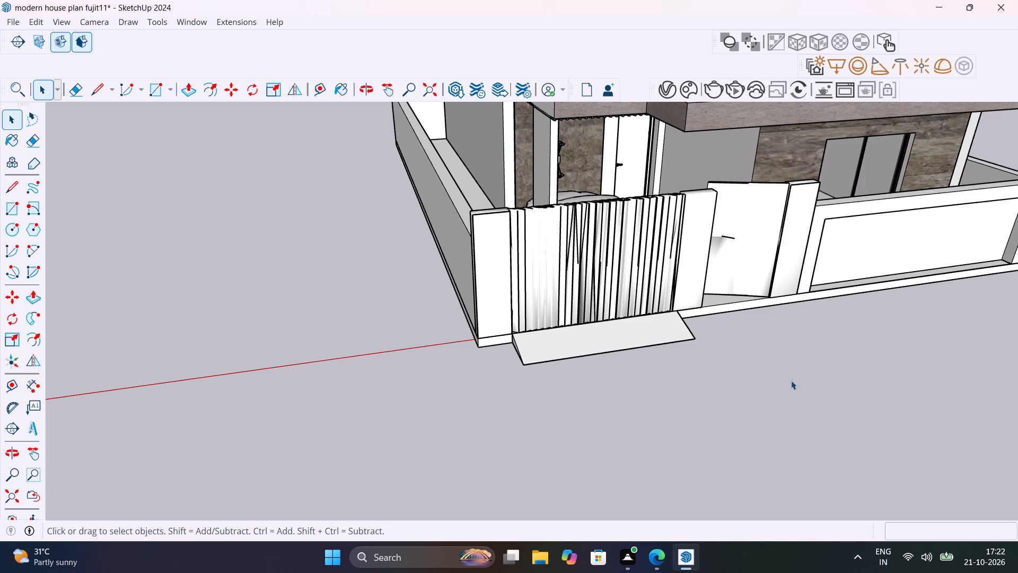
Examine the entry ramp against the pleated gate, side wall and parked car from the side, above and front.
middle_click_drag(689, 375, 689, 376)
middle_click_drag(689, 376, 888, 372)
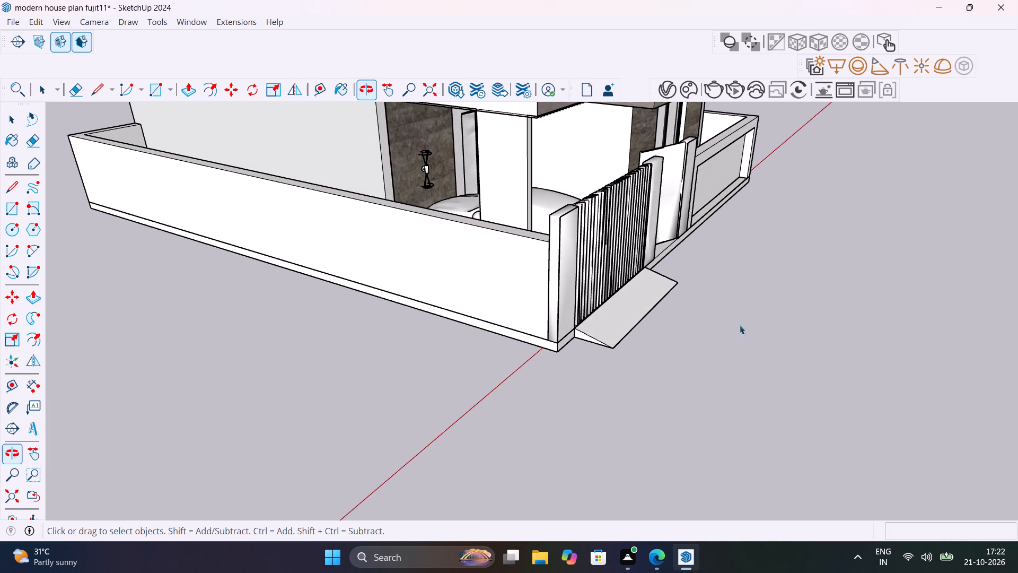
scroll(669, 325, "up", 9)
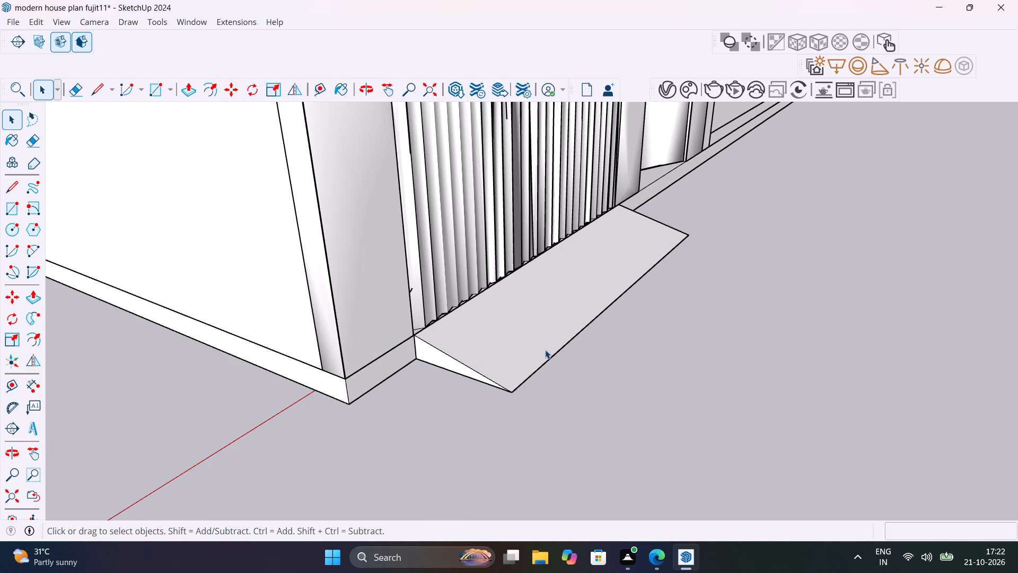
middle_click_drag(633, 361, 715, 367)
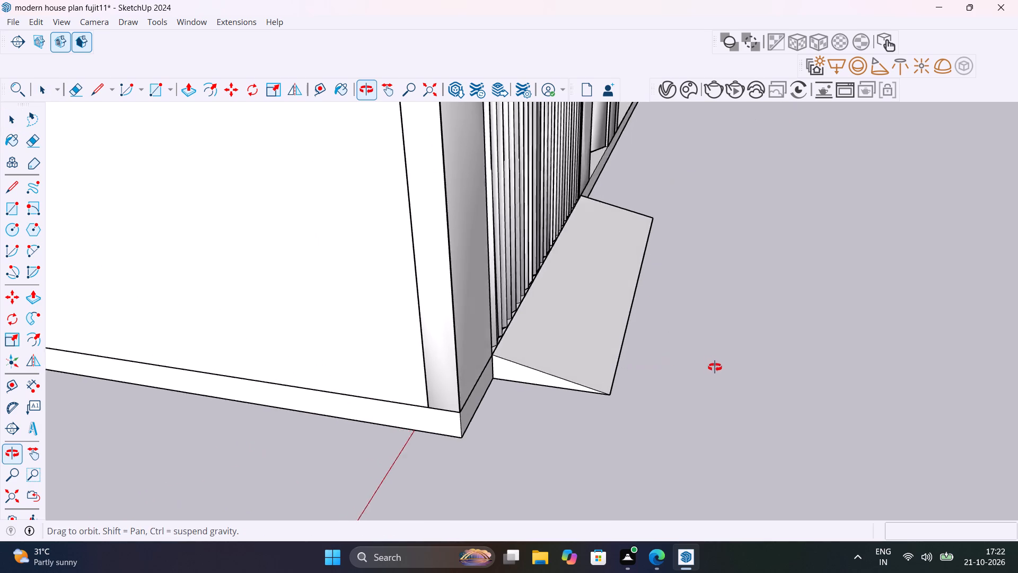
middle_click_drag(715, 367, 726, 483)
scroll(651, 308, "down", 5)
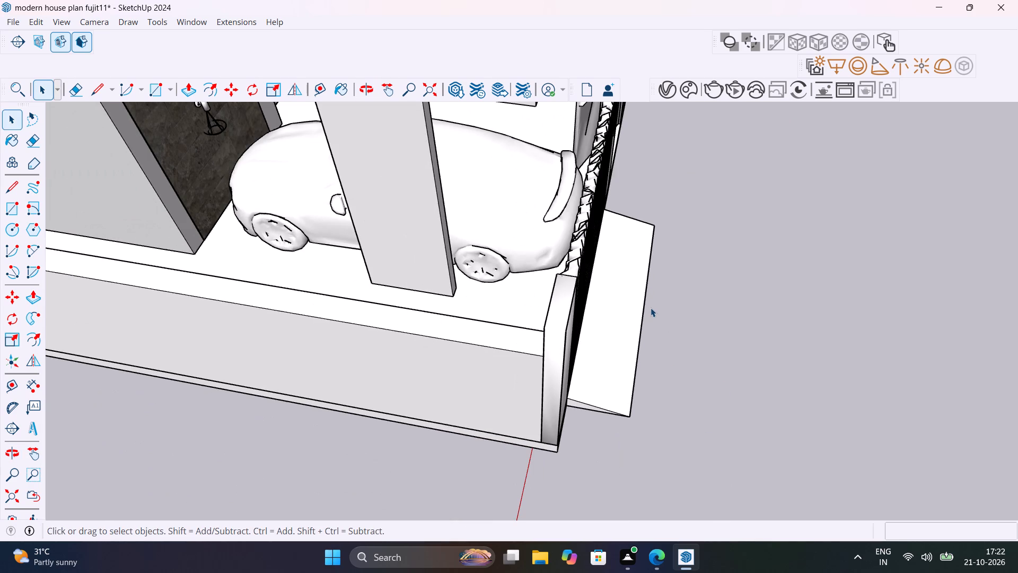
middle_click_drag(663, 366, 876, 439, "shift")
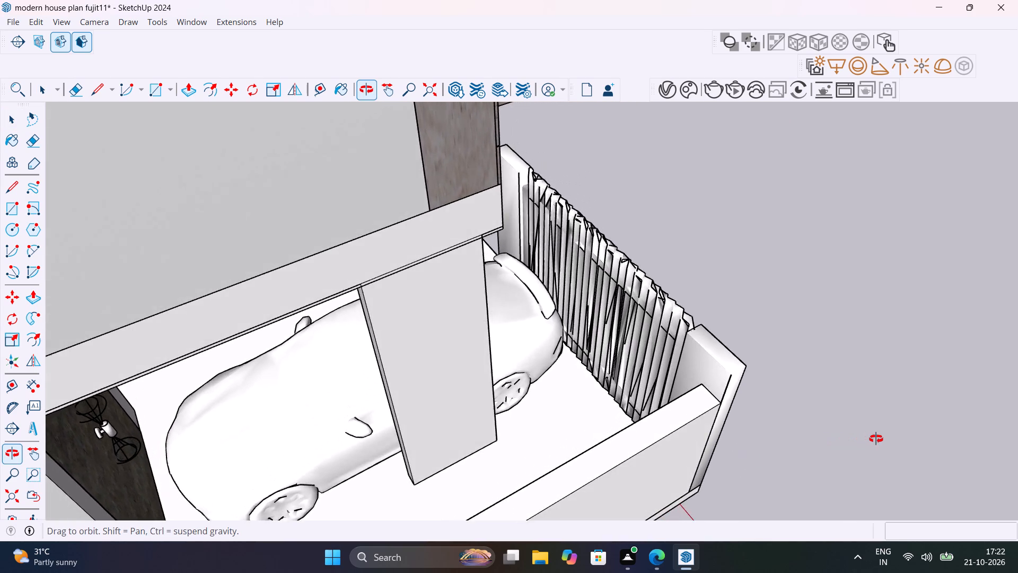
middle_click_drag(876, 439, 292, 367, "shift")
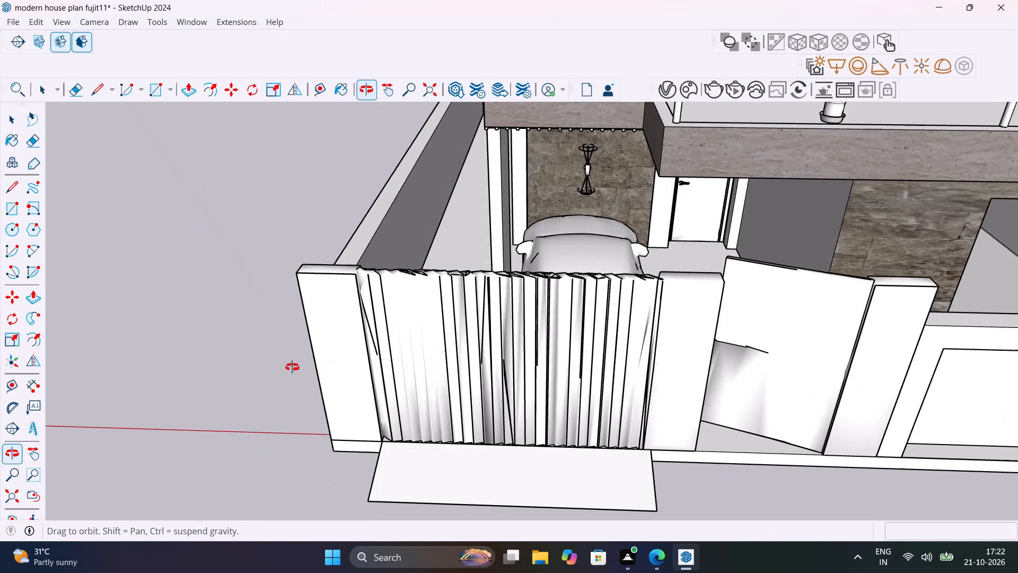
middle_click_drag(292, 367, 290, 353, "shift")
scroll(490, 368, "down", 3)
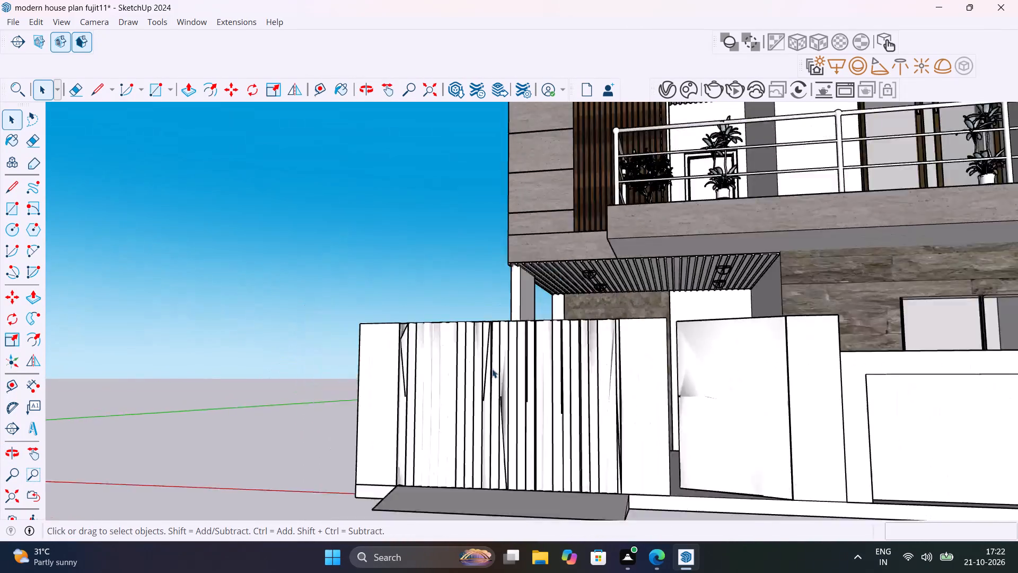
scroll(492, 369, "down", 16)
middle_click_drag(571, 385, 556, 499)
scroll(556, 499, "up", 1)
scroll(645, 455, "up", 3)
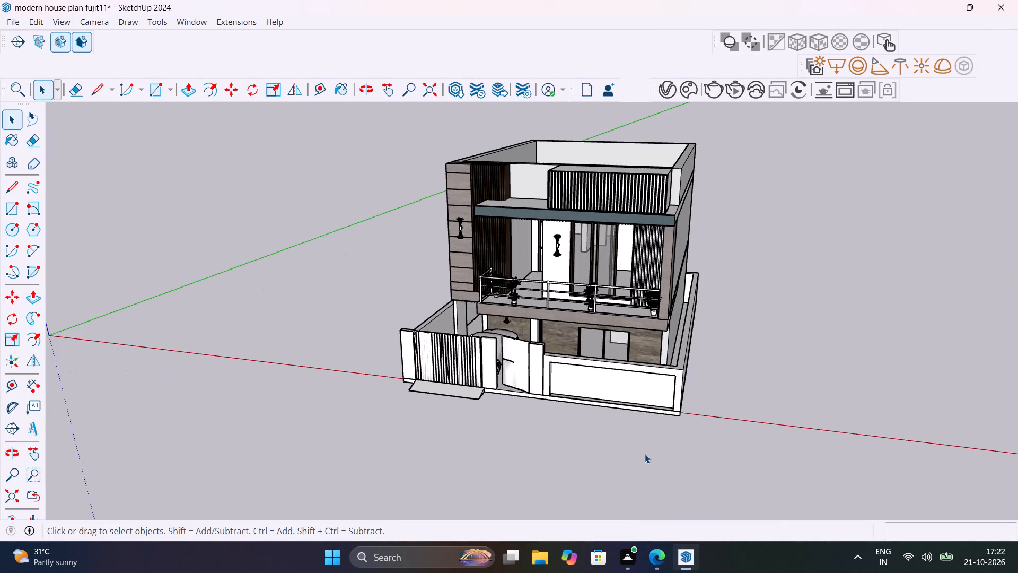
middle_click_drag(683, 456, 831, 466, "shift")
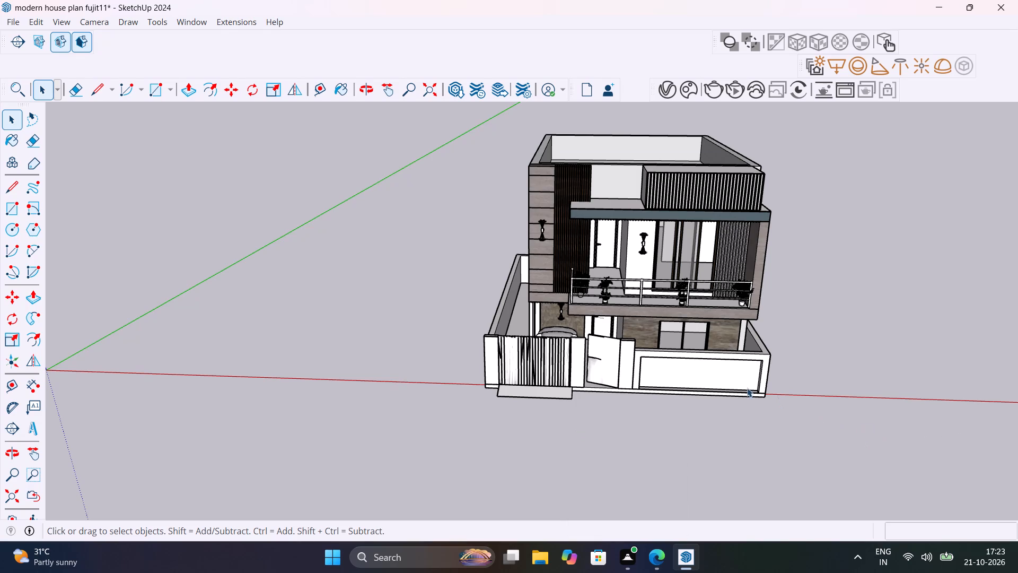
scroll(581, 357, "up", 9)
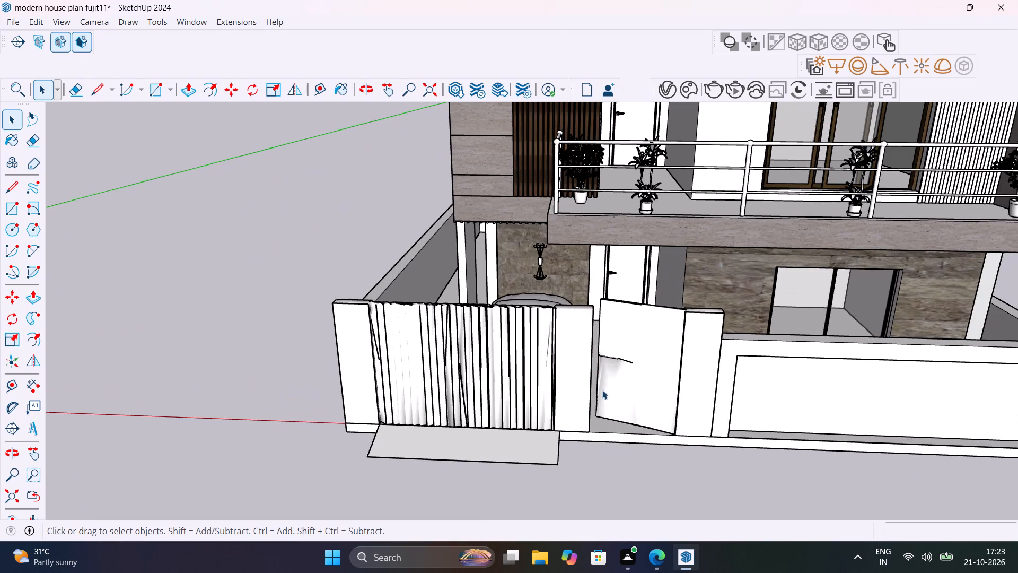
middle_click_drag(614, 397, 488, 442)
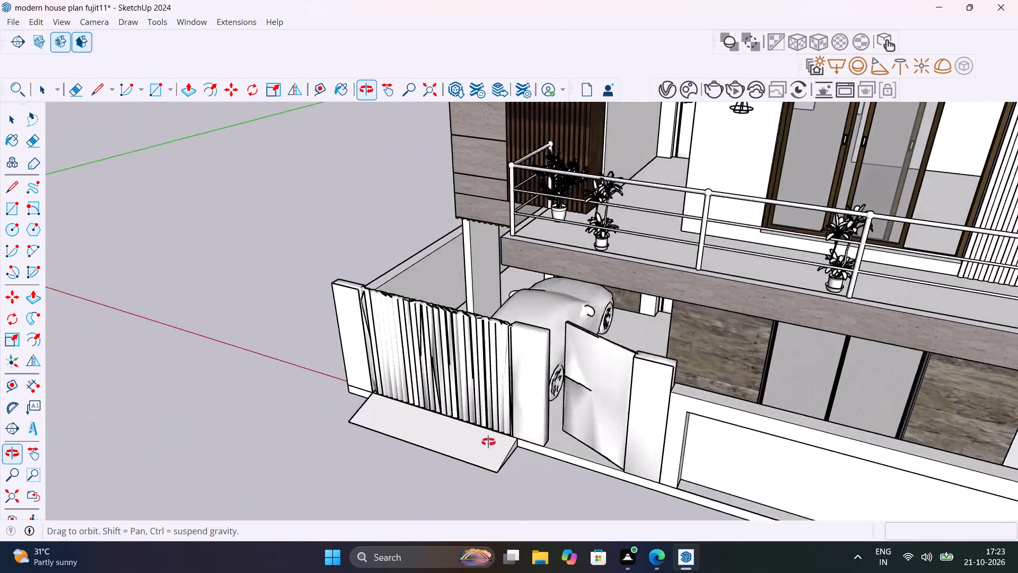
middle_click_drag(488, 442, 832, 464)
scroll(772, 472, "down", 2)
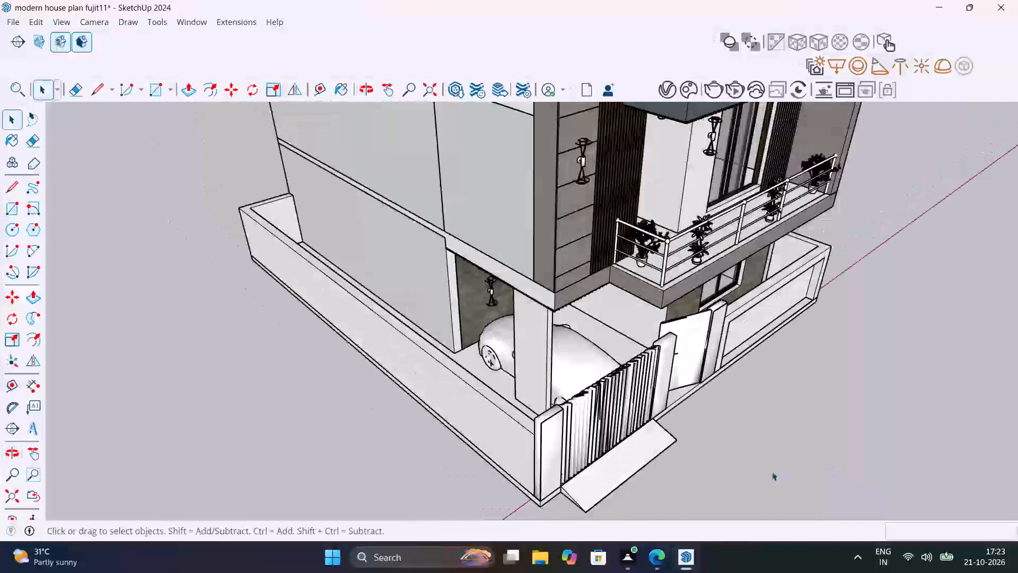
scroll(772, 472, "down", 6)
middle_click_drag(780, 471, 549, 411)
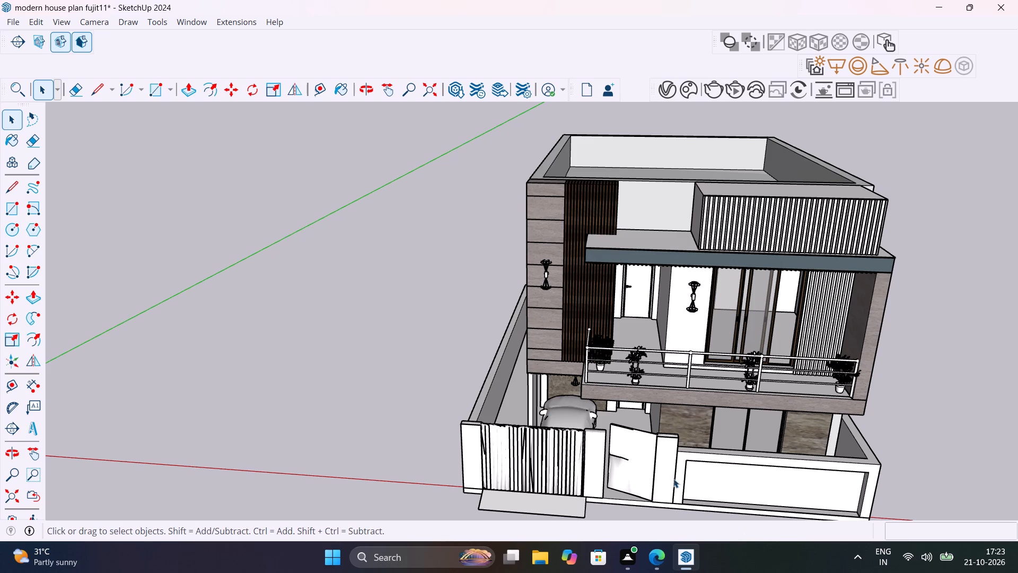
Examine the whole house front, including the roof parapet, fluted upper box, canopy, balcony and boundary wall with gates.
scroll(701, 490, "down", 4)
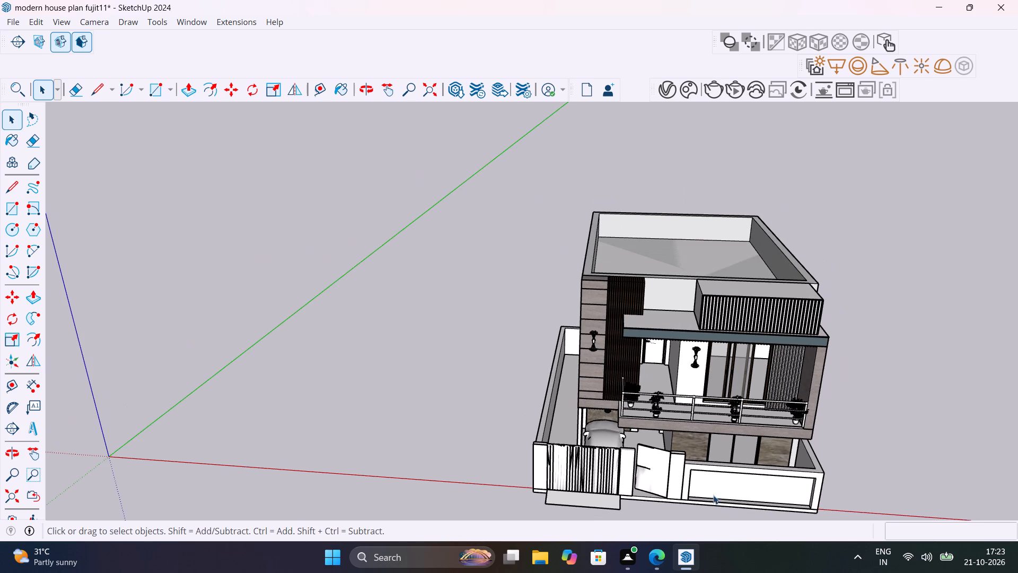
middle_click_drag(729, 494, 642, 423)
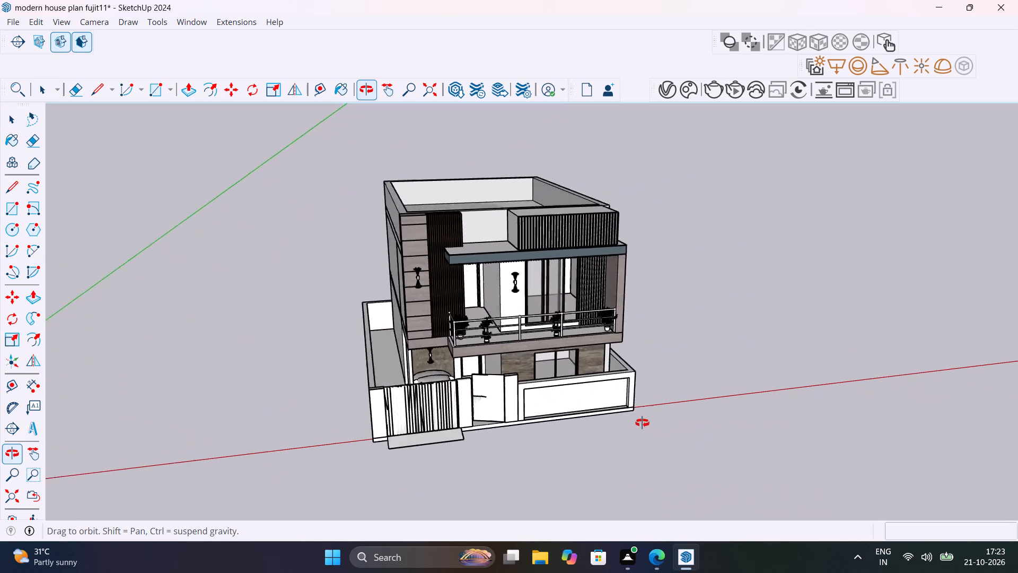
middle_click_drag(642, 423, 510, 403)
middle_click_drag(552, 402, 862, 471, "shift")
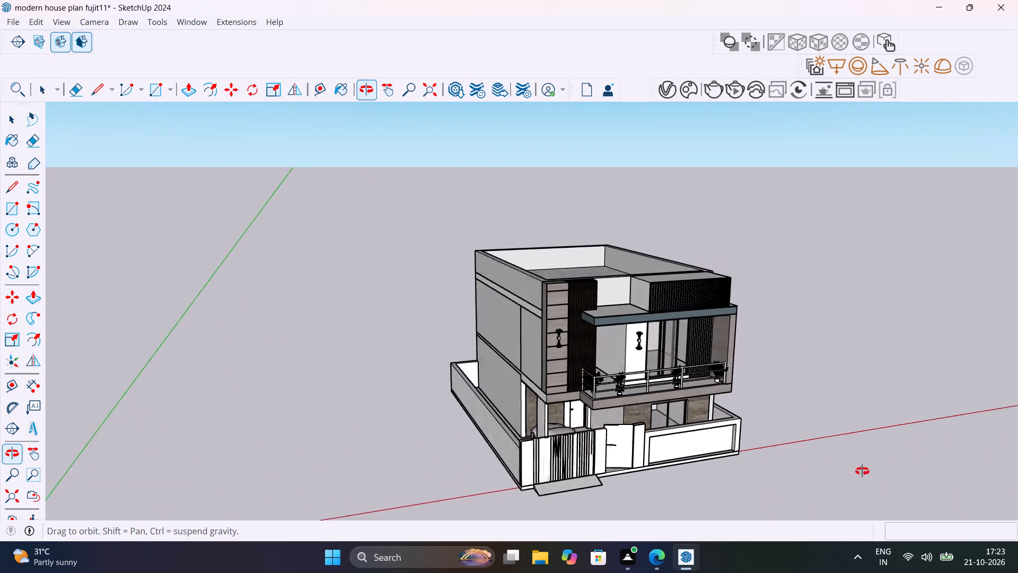
middle_click_drag(862, 471, 551, 541, "shift")
scroll(651, 396, "up", 14)
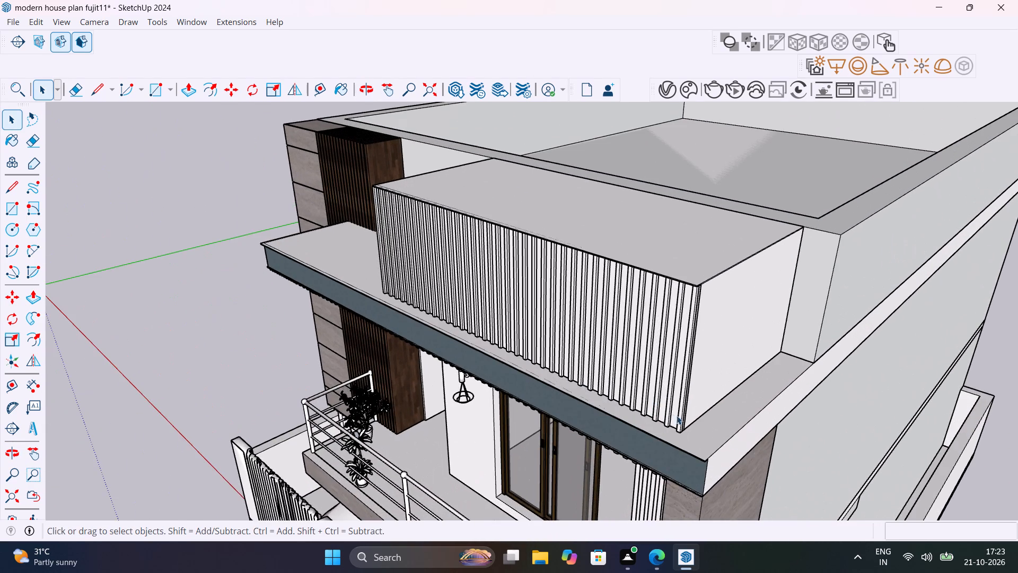
middle_click_drag(679, 415, 863, 445)
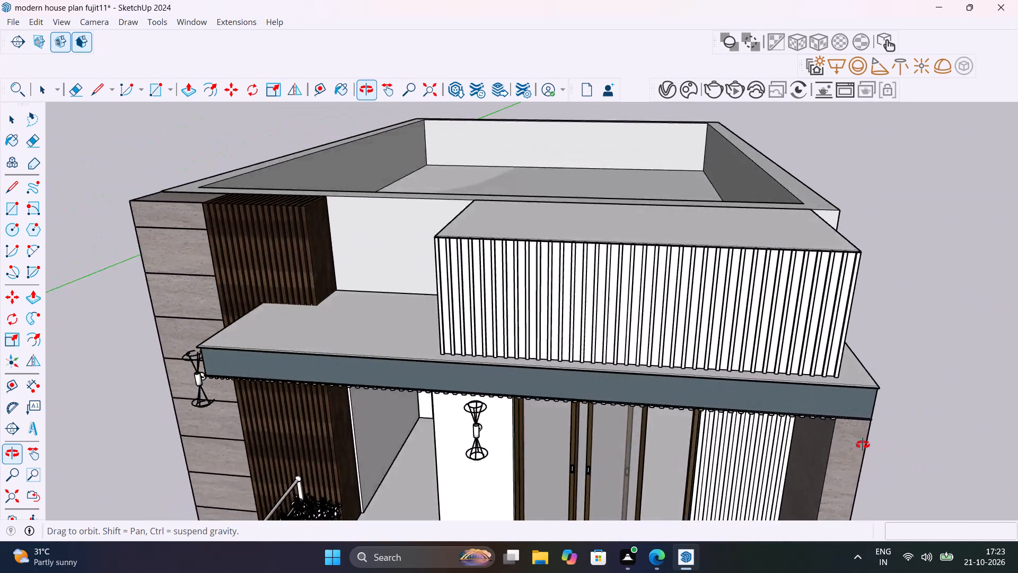
middle_click_drag(863, 445, 585, 429)
scroll(635, 443, "down", 14)
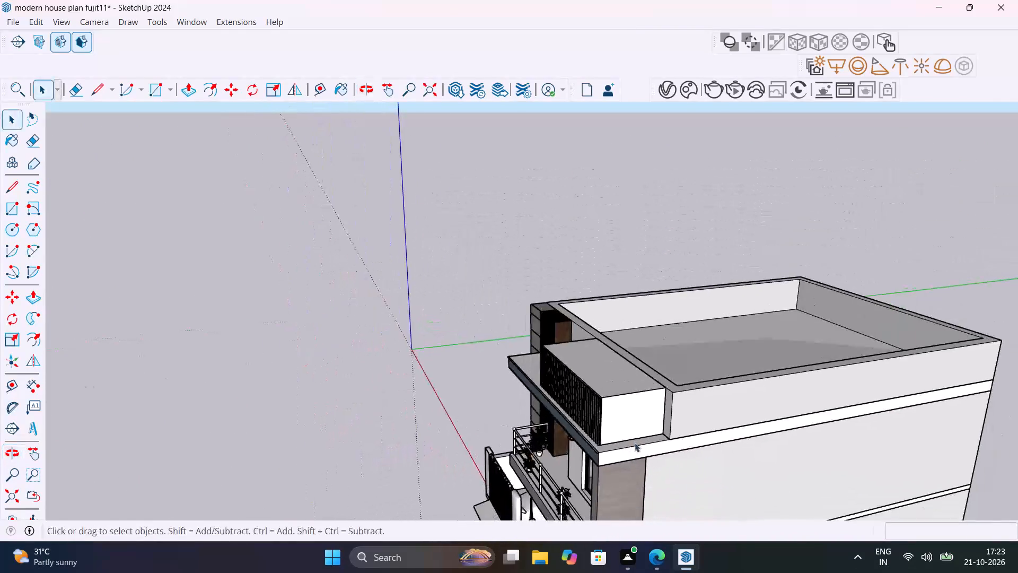
scroll(635, 443, "down", 7)
middle_click_drag(669, 446, 981, 289)
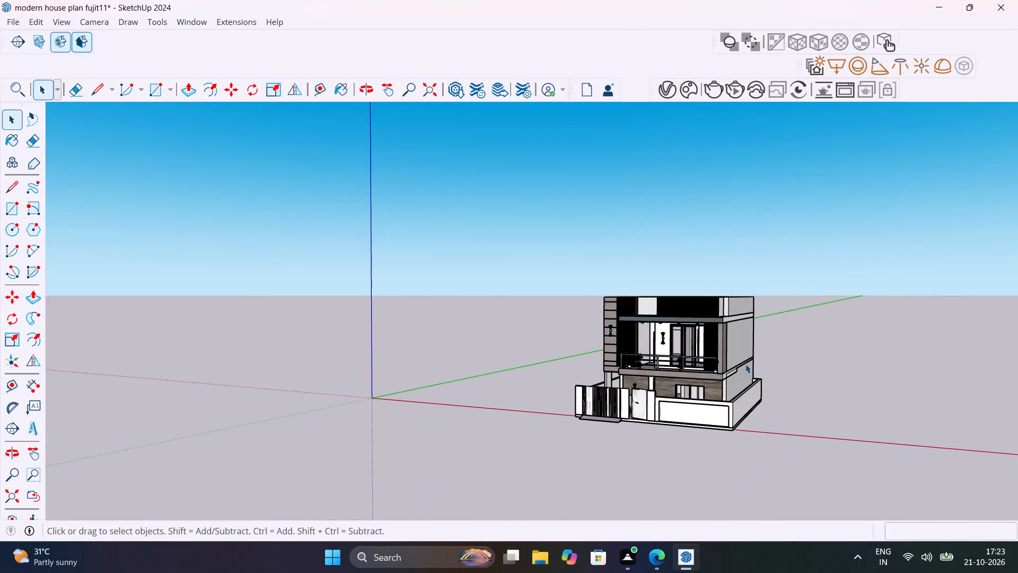
scroll(745, 363, "up", 8)
middle_click_drag(753, 380, 937, 438)
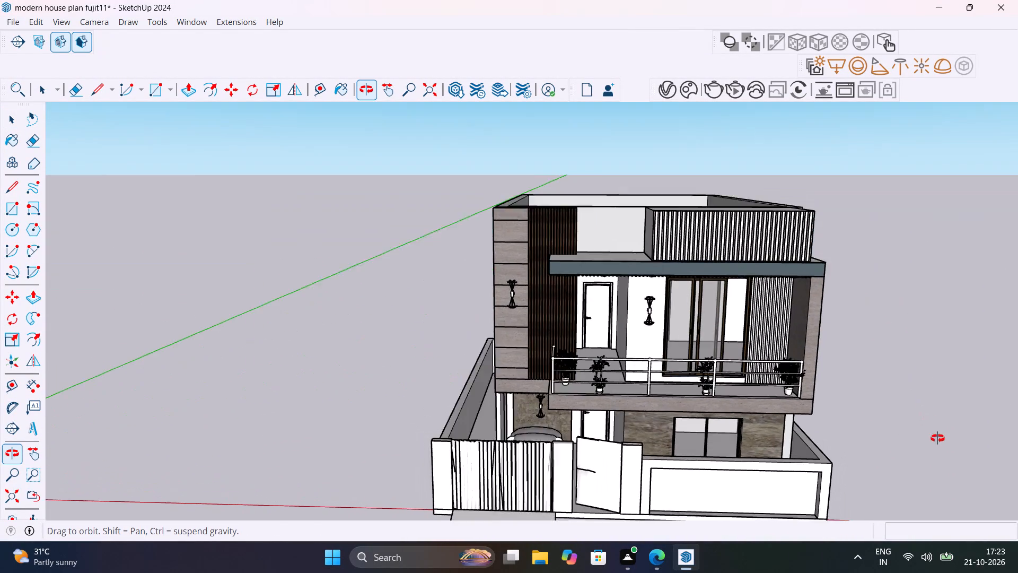
middle_click_drag(937, 438, 778, 361)
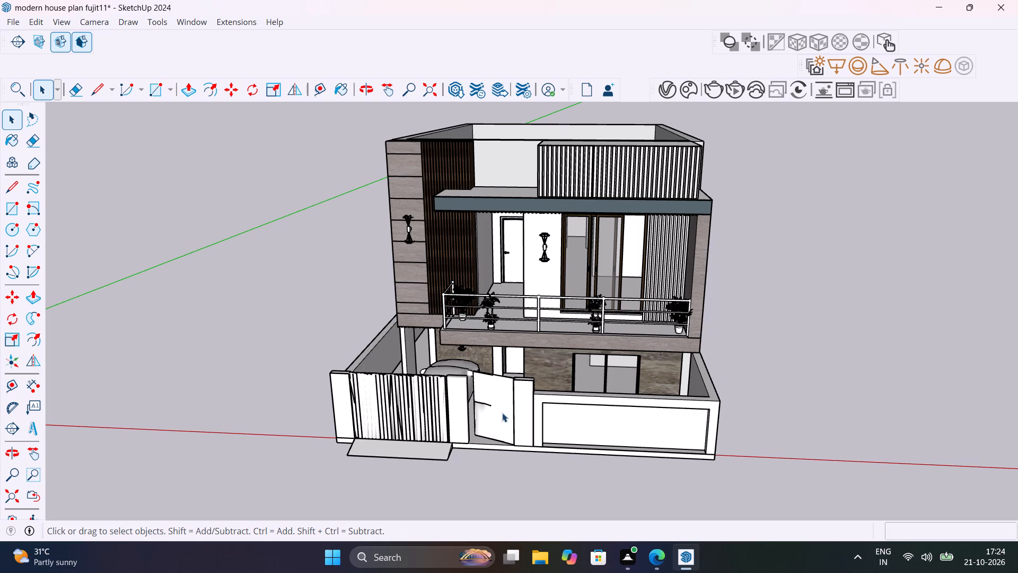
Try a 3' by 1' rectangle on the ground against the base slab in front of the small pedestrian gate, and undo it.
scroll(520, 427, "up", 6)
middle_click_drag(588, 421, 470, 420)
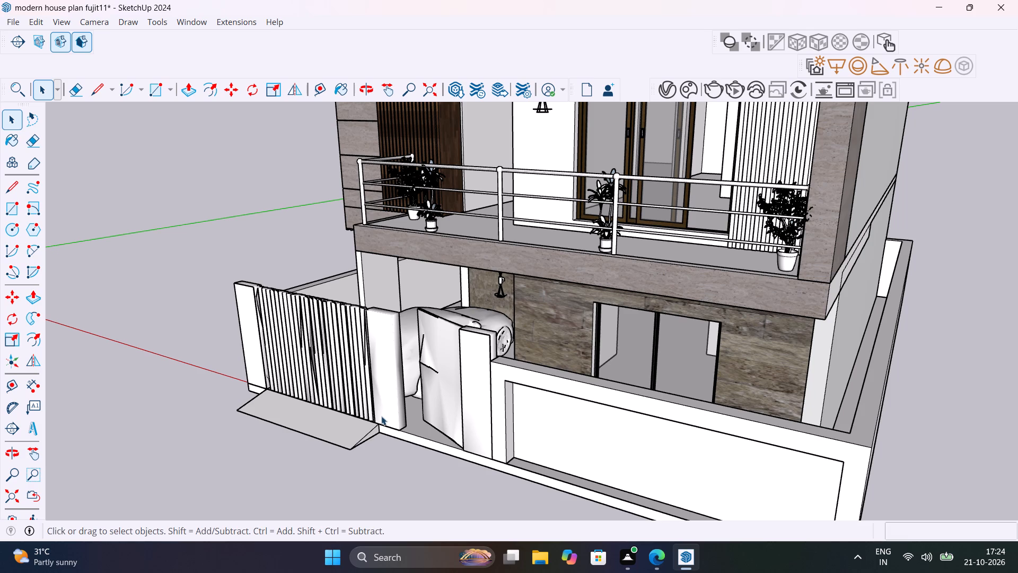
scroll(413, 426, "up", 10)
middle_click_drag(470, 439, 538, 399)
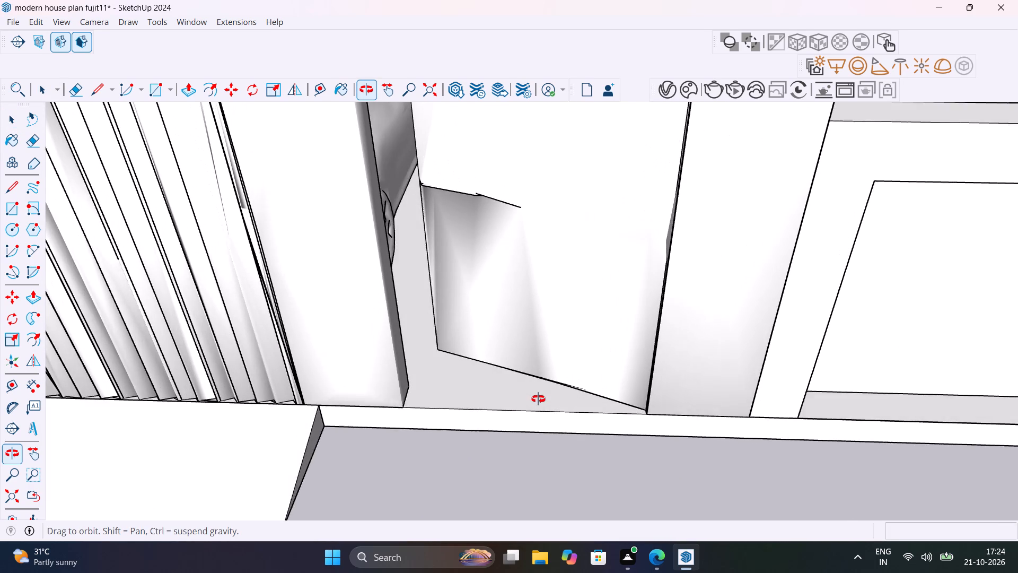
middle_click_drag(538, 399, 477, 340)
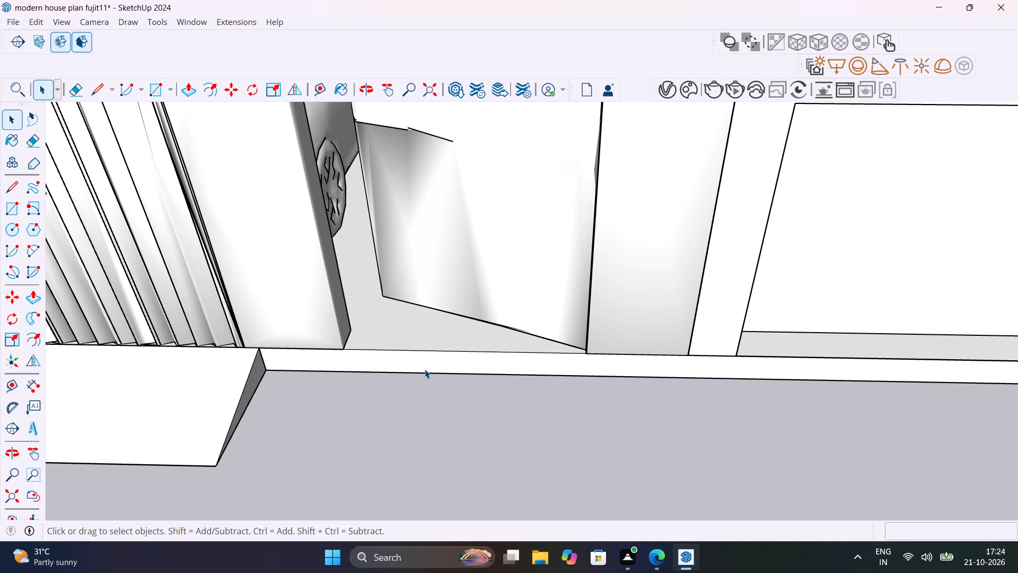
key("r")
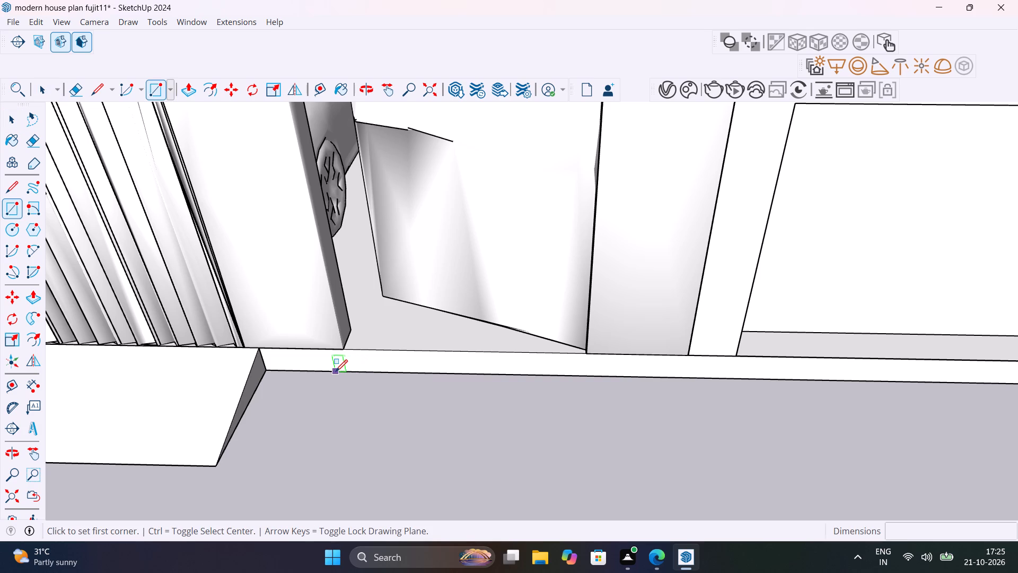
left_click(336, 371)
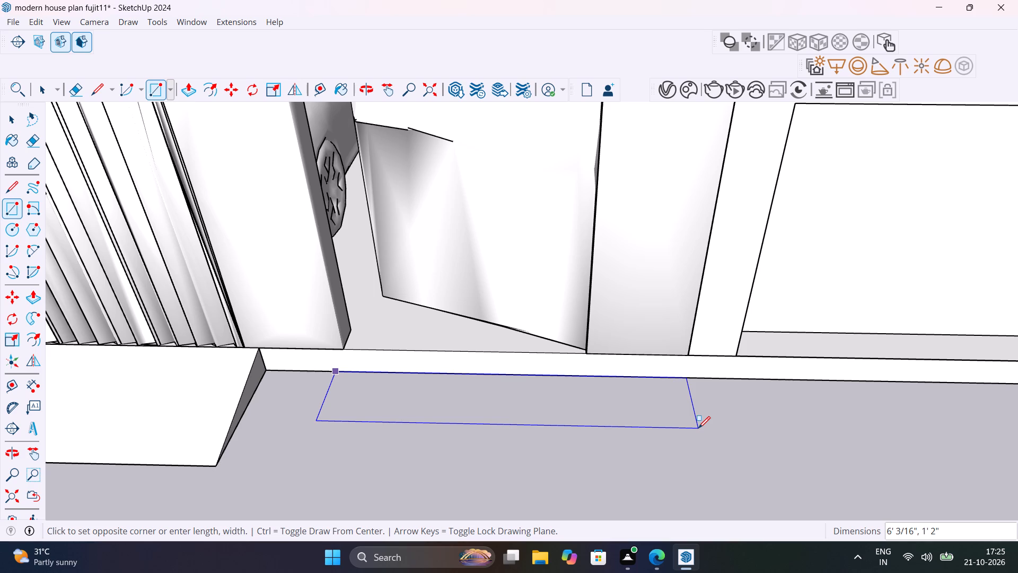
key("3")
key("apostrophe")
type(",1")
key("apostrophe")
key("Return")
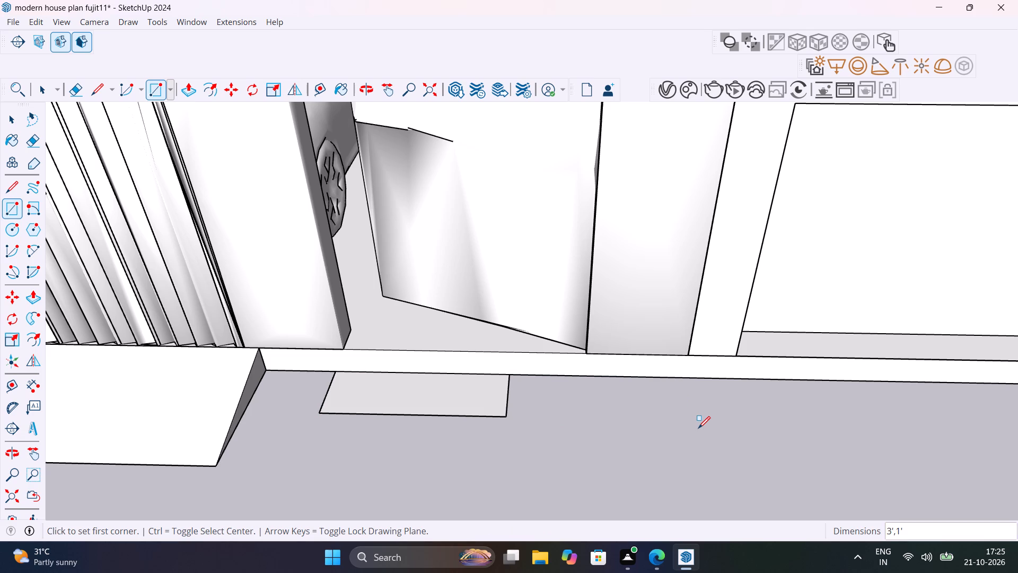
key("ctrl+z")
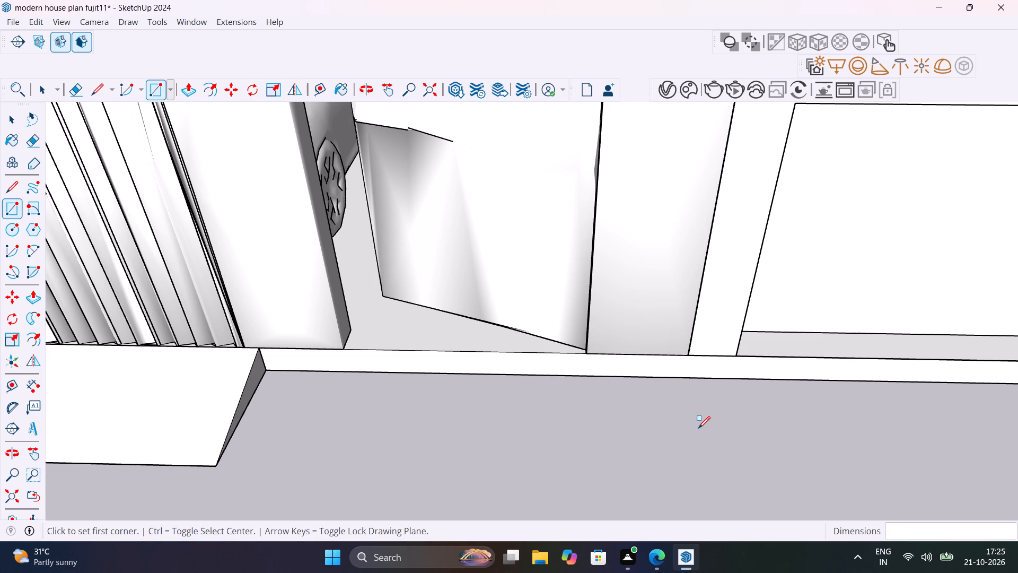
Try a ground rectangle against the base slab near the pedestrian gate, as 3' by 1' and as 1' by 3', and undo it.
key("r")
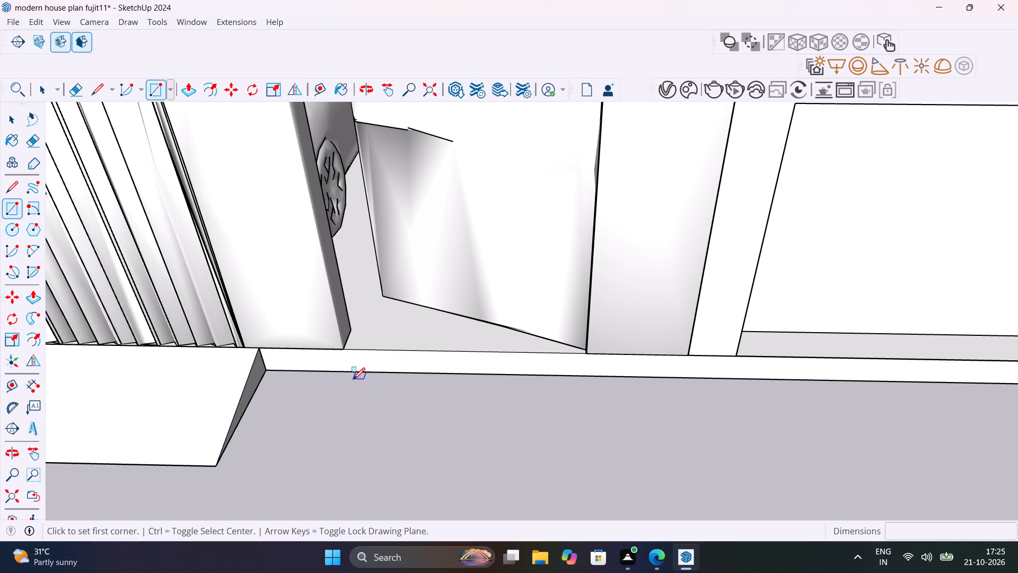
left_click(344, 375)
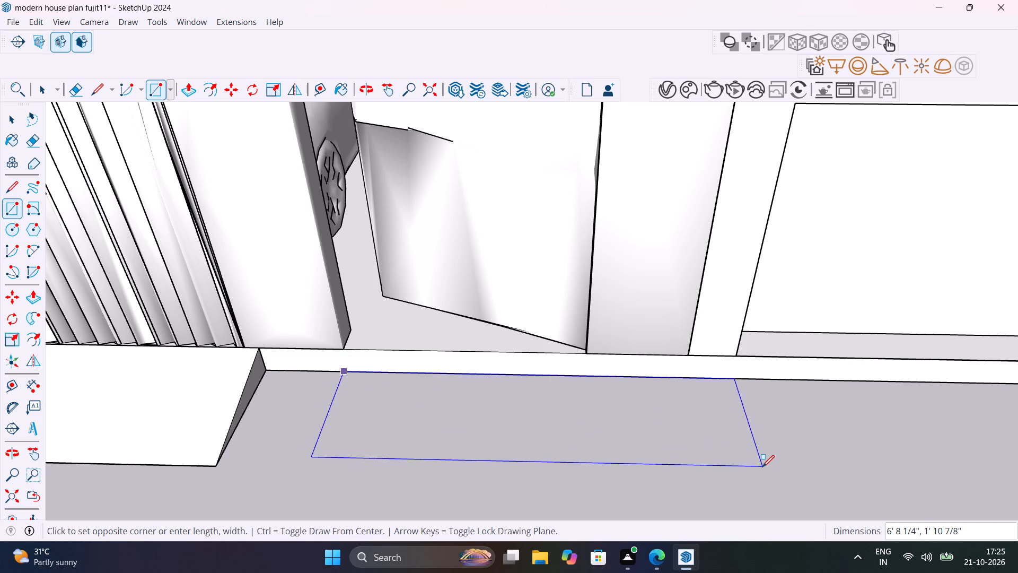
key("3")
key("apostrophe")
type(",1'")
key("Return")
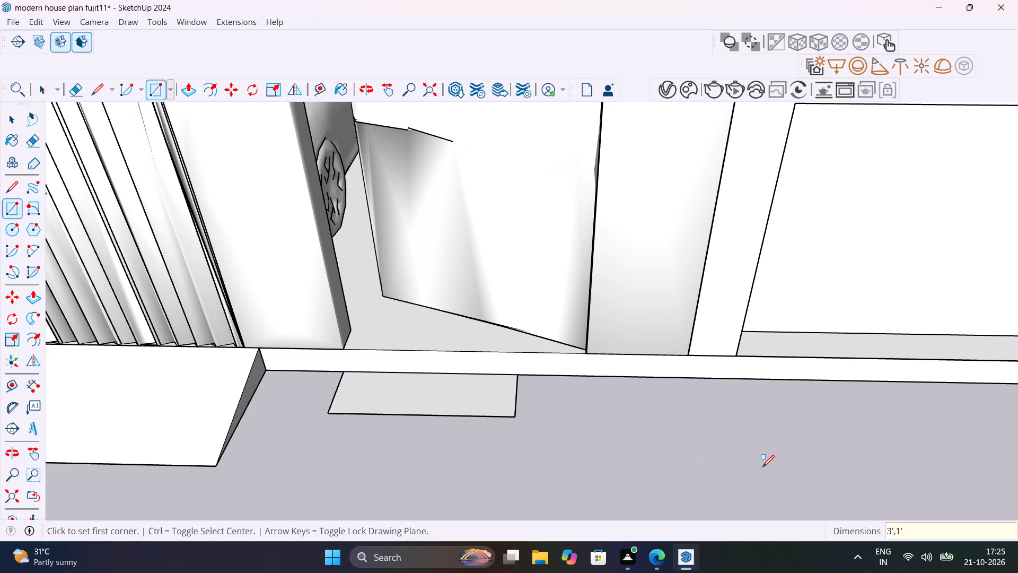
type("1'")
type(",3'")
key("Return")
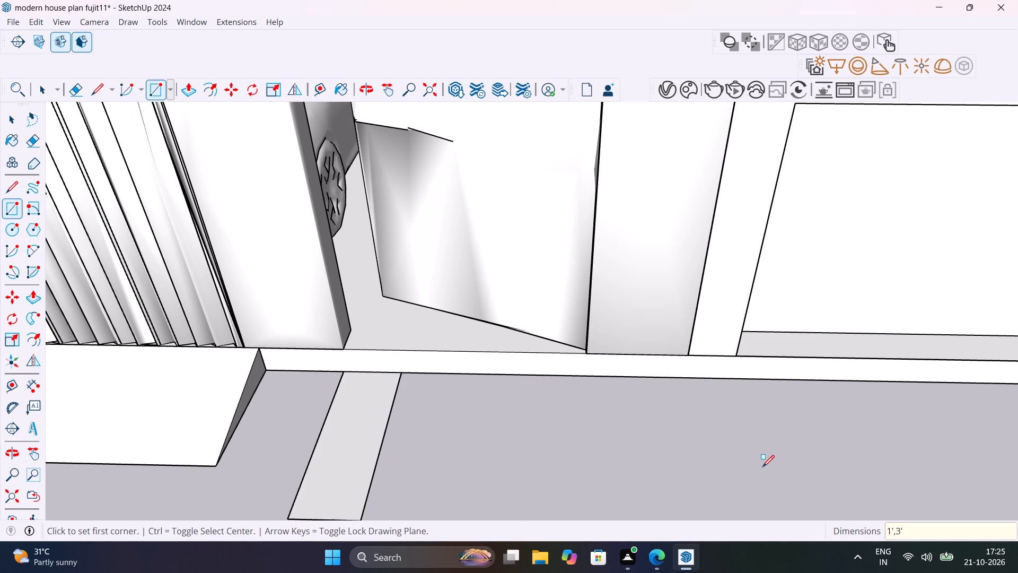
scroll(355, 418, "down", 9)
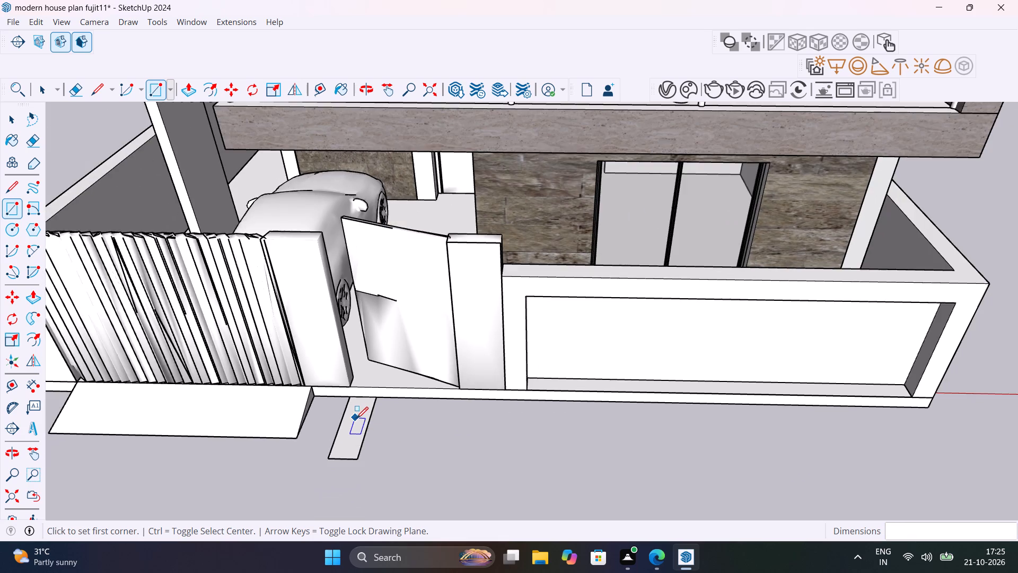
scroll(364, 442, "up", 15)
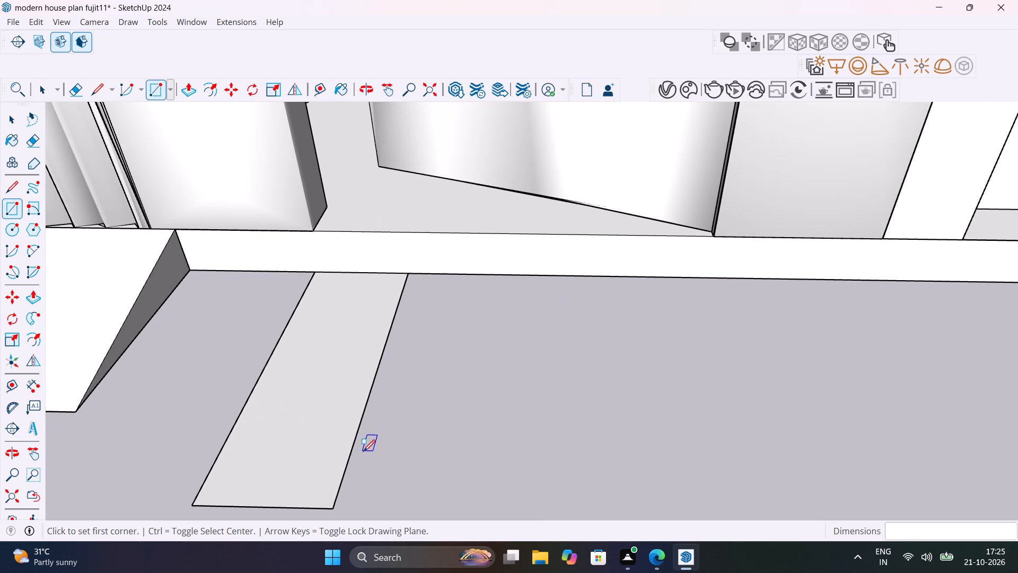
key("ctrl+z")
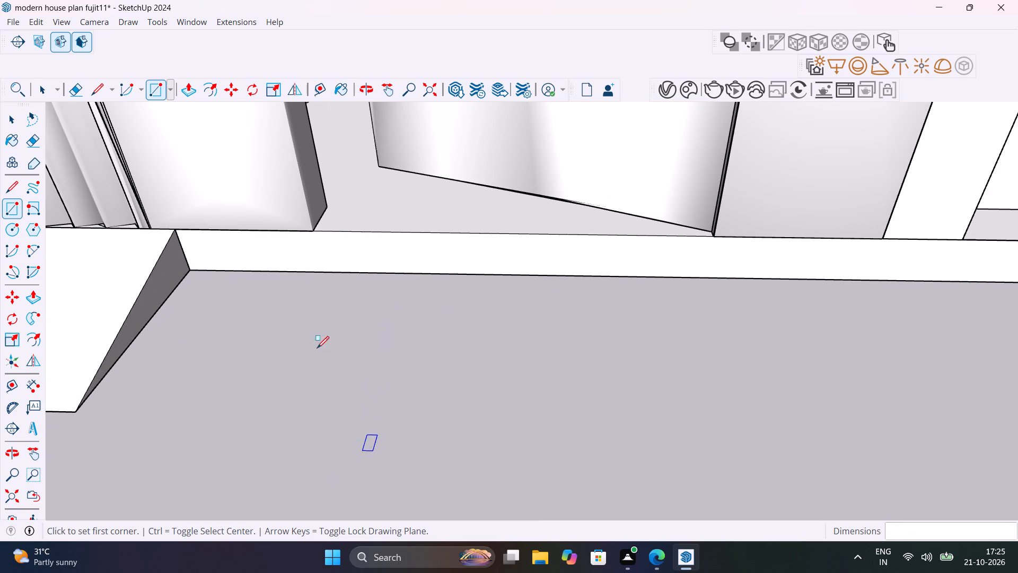
Draw a 3' by 1' rectangle on the ground just off the base slab, in front of the pedestrian gate.
left_click(301, 277)
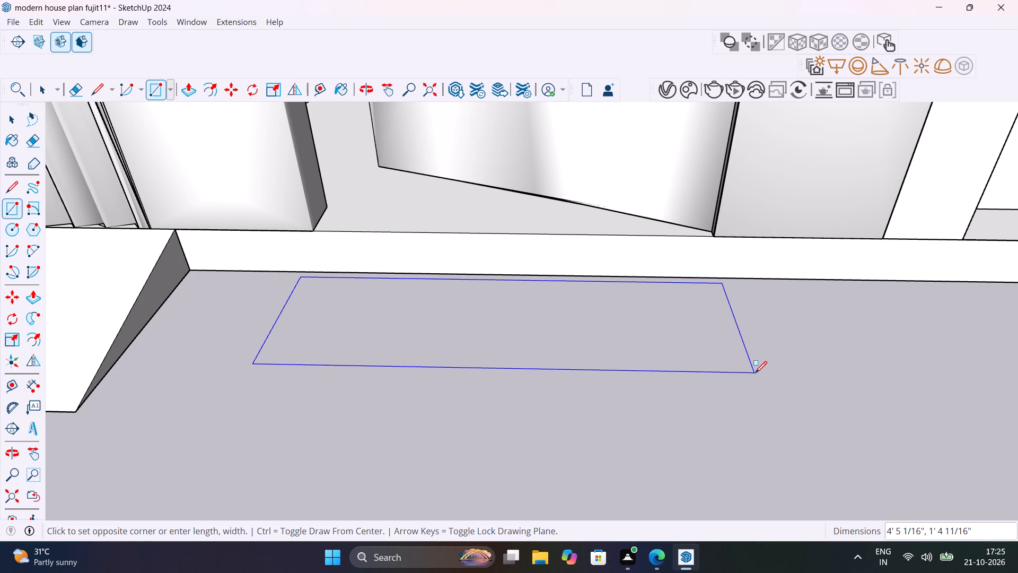
type("3'")
type(",1'")
key("Return")
key("space")
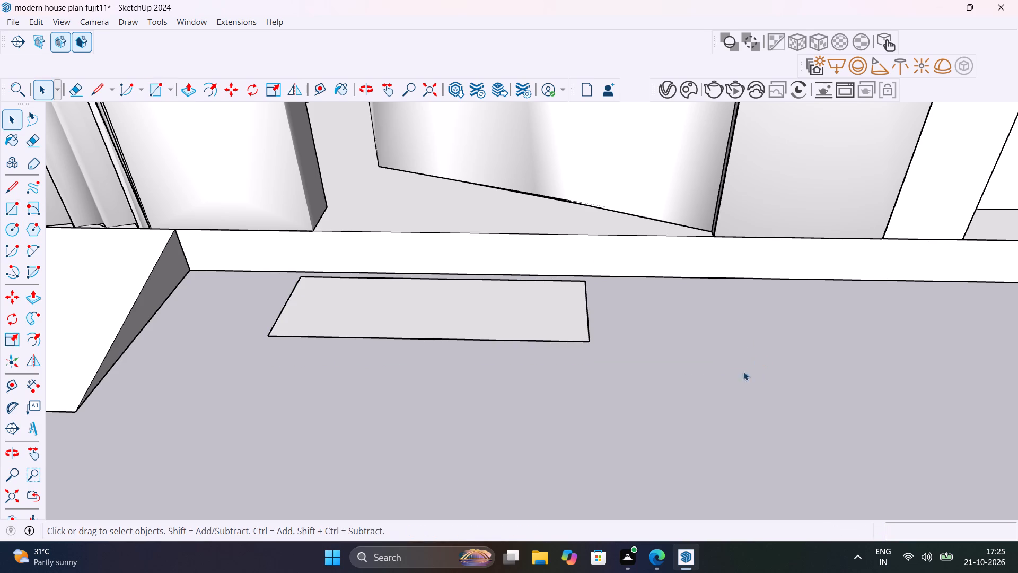
Push/Pull the rectangle in front of the pedestrian gate up 8" to form a step block.
middle_click_drag(490, 342, 703, 295)
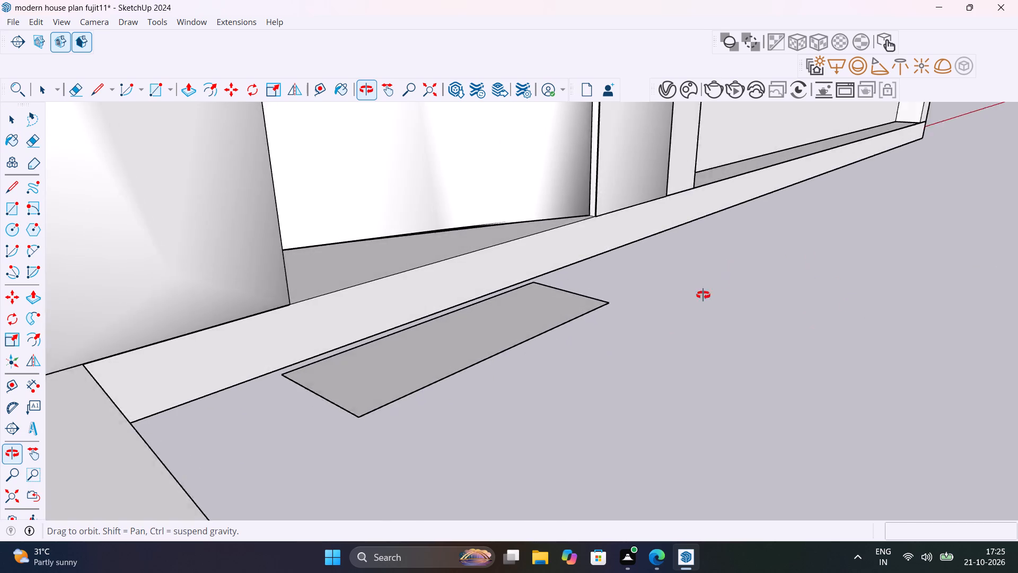
middle_click_drag(703, 295, 691, 305)
left_click(490, 335)
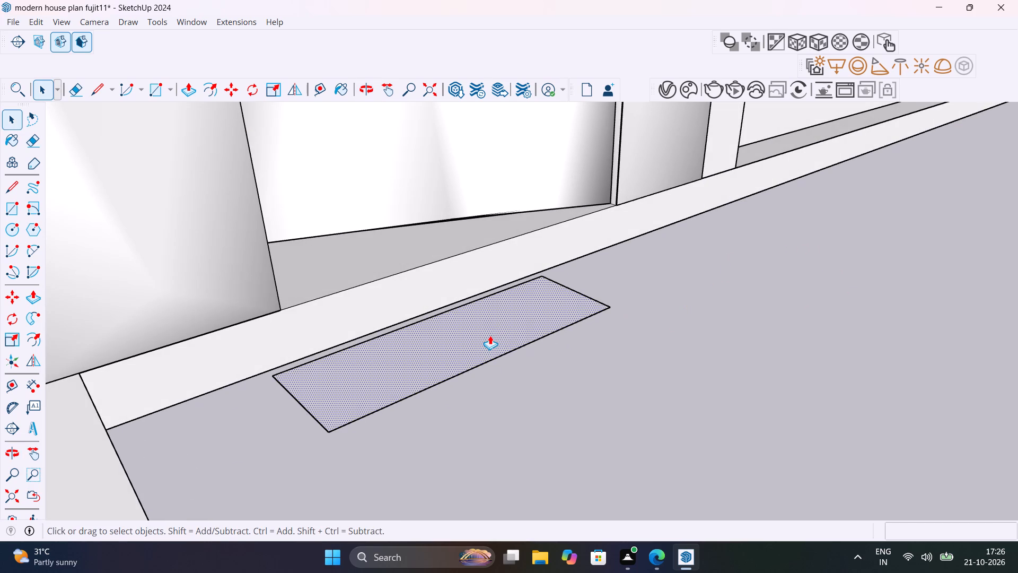
key("p")
left_click(490, 335)
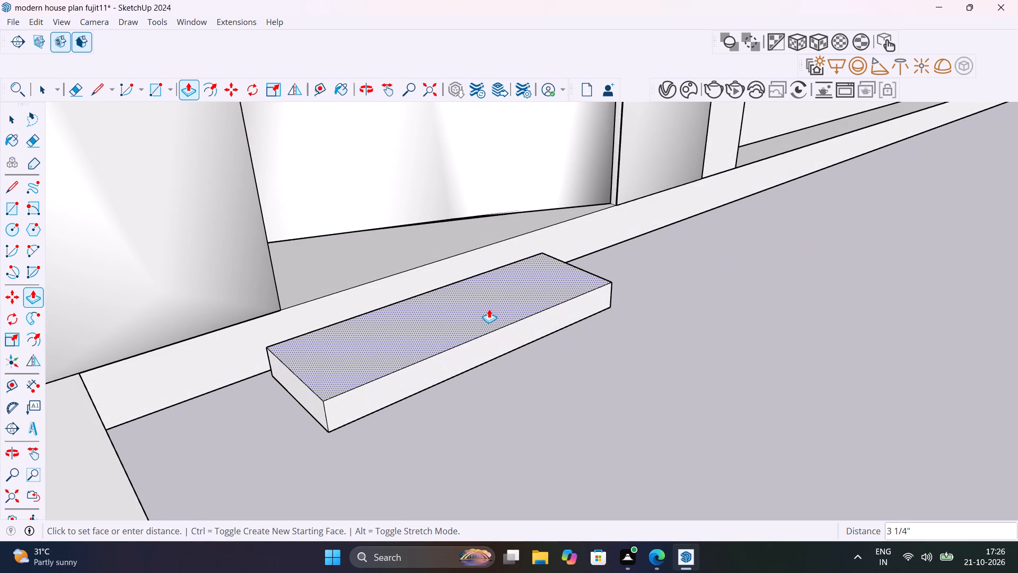
type("8\"")
key("Return")
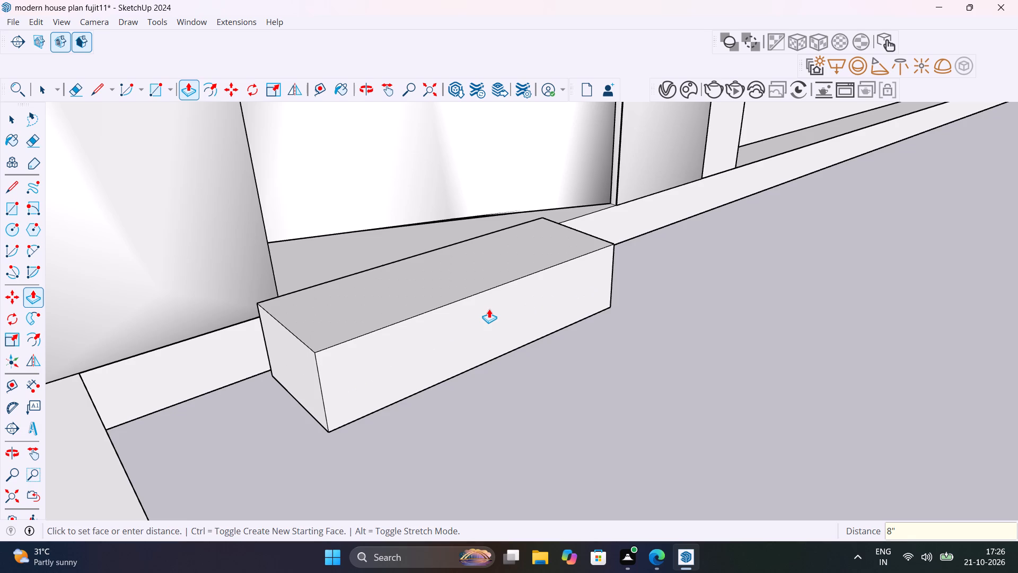
key("space")
Move the whole step block about 1' 6" so its top back corner meets the slab edge at the pedestrian gate's hinge-side pillar.
scroll(479, 343, "down", 6)
middle_click_drag(534, 351, 373, 358)
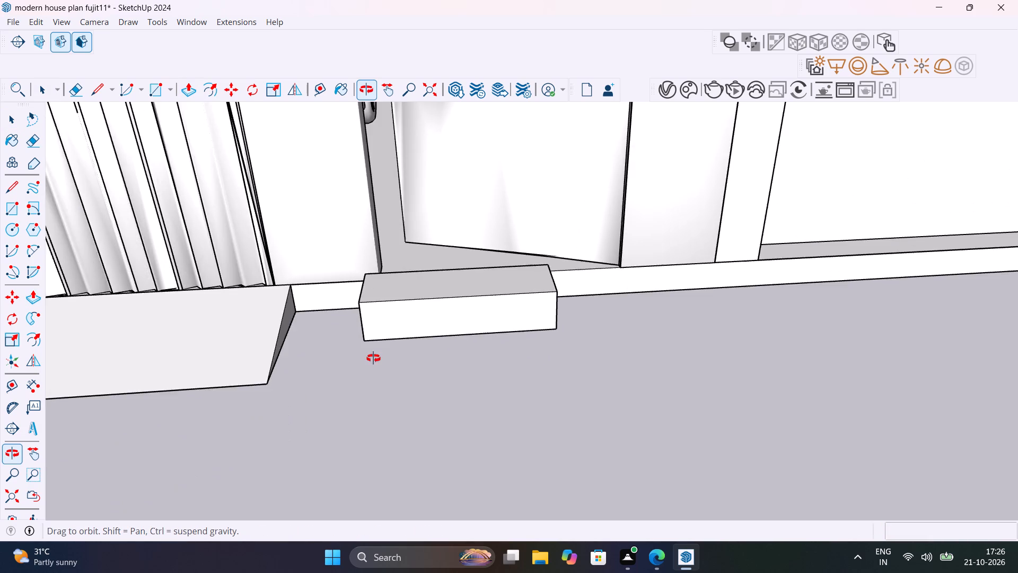
middle_click_drag(373, 358, 172, 408)
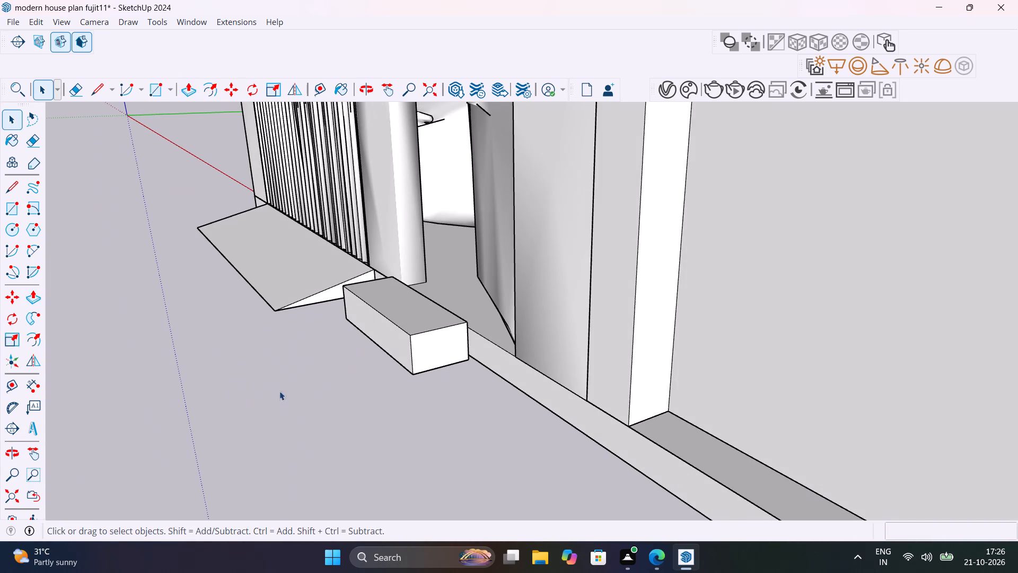
scroll(410, 364, "up", 9)
left_click(442, 359)
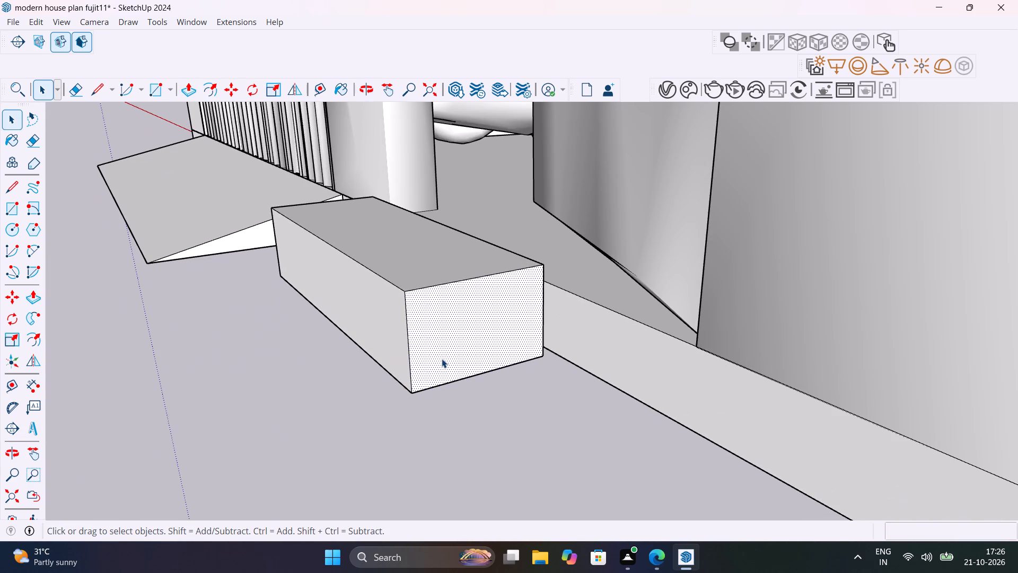
triple_click(442, 358)
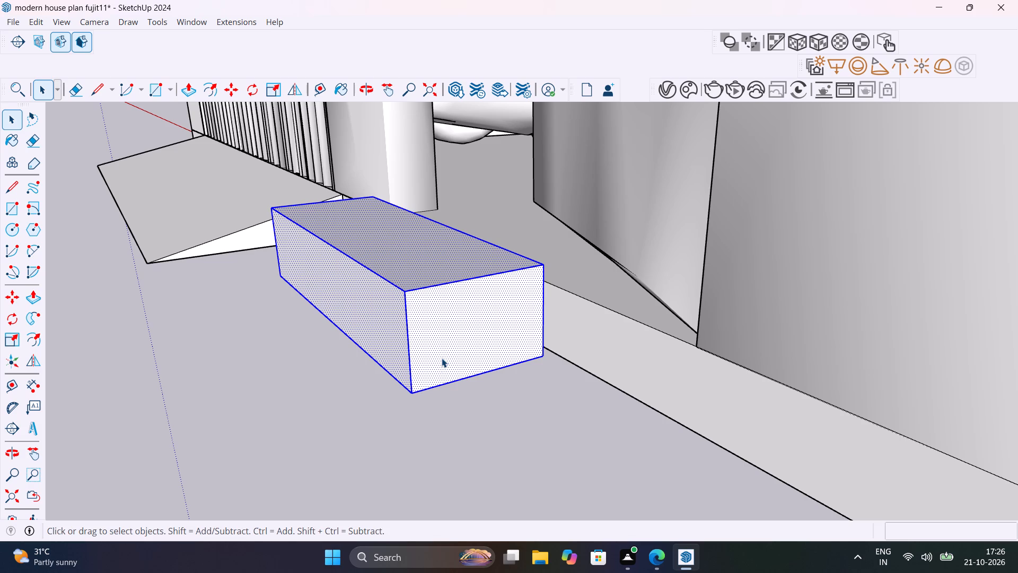
key("m")
left_click(544, 263)
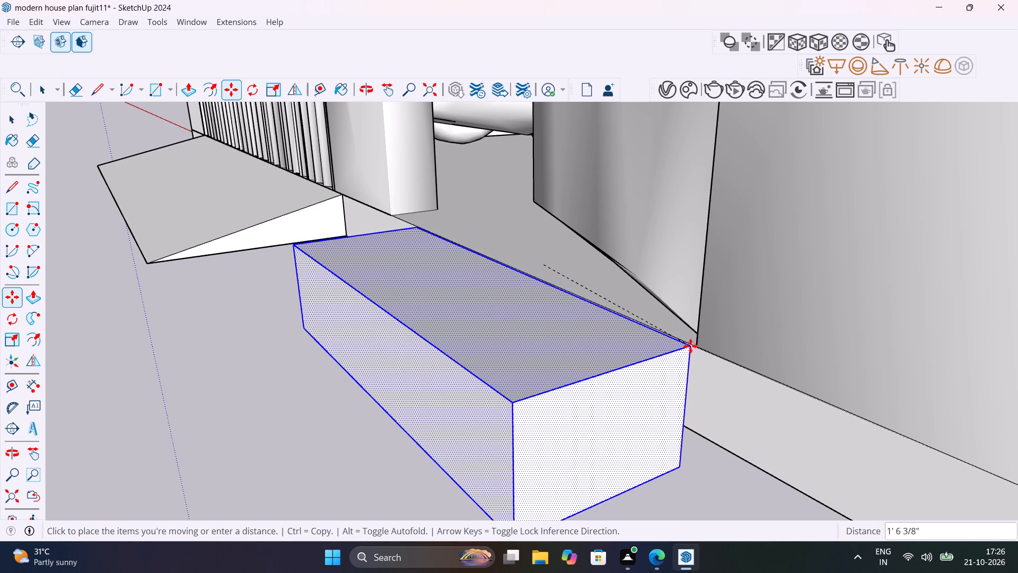
left_click(692, 346)
Push/Pull the step block's end face nearest the vehicle ramp about 1' 4" outward to reach the gate pillar's corner.
middle_click_drag(394, 334, 635, 395)
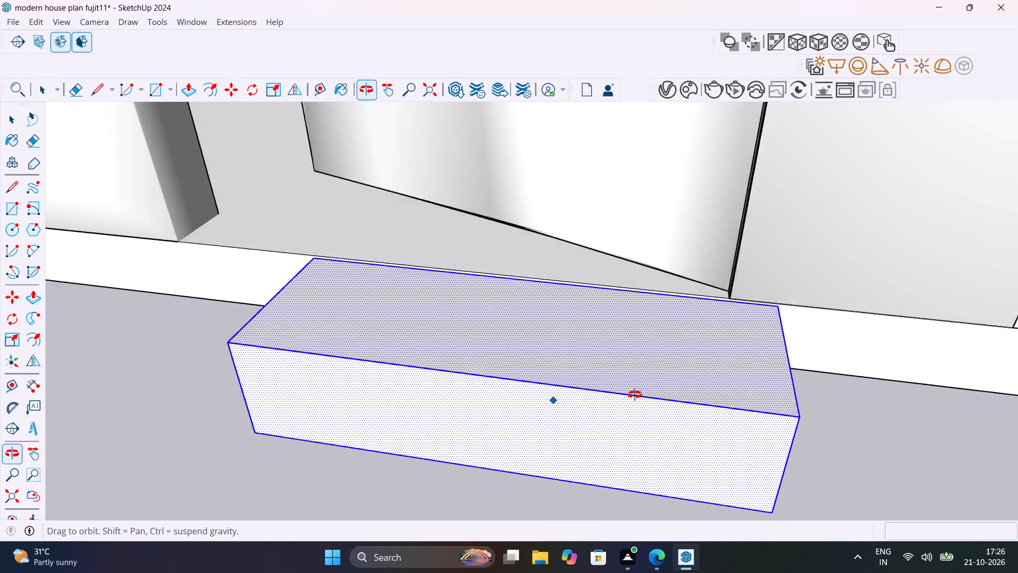
middle_click_drag(635, 395, 647, 396)
scroll(396, 340, "down", 12)
middle_click_drag(386, 376, 753, 377)
scroll(659, 350, "up", 10)
key("p")
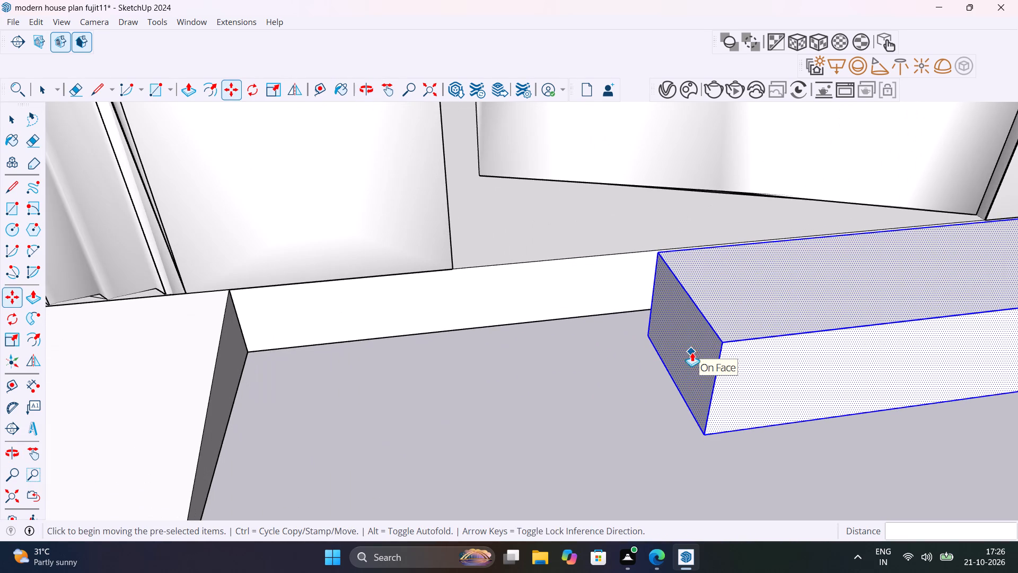
left_click(692, 350)
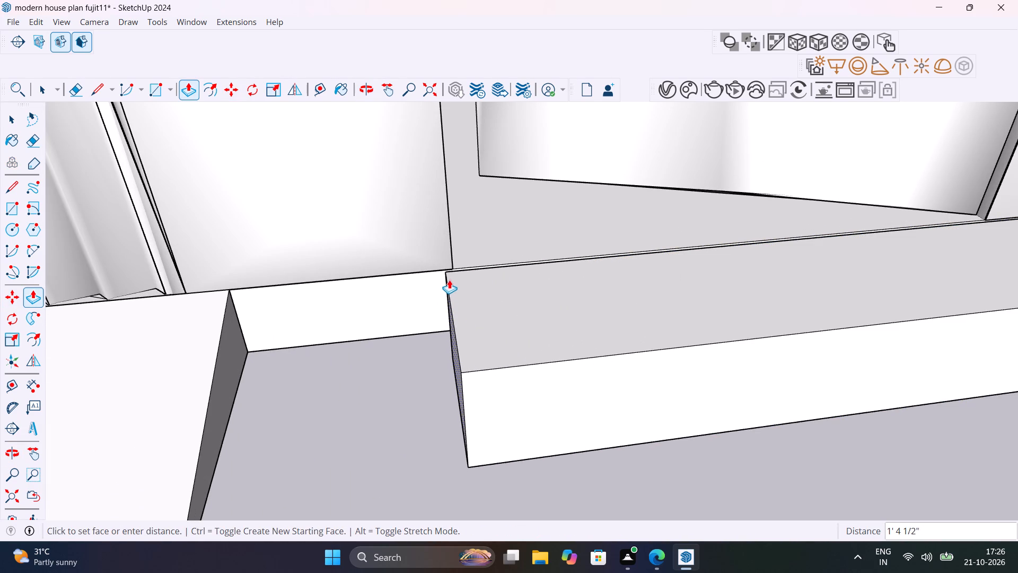
left_click(448, 267)
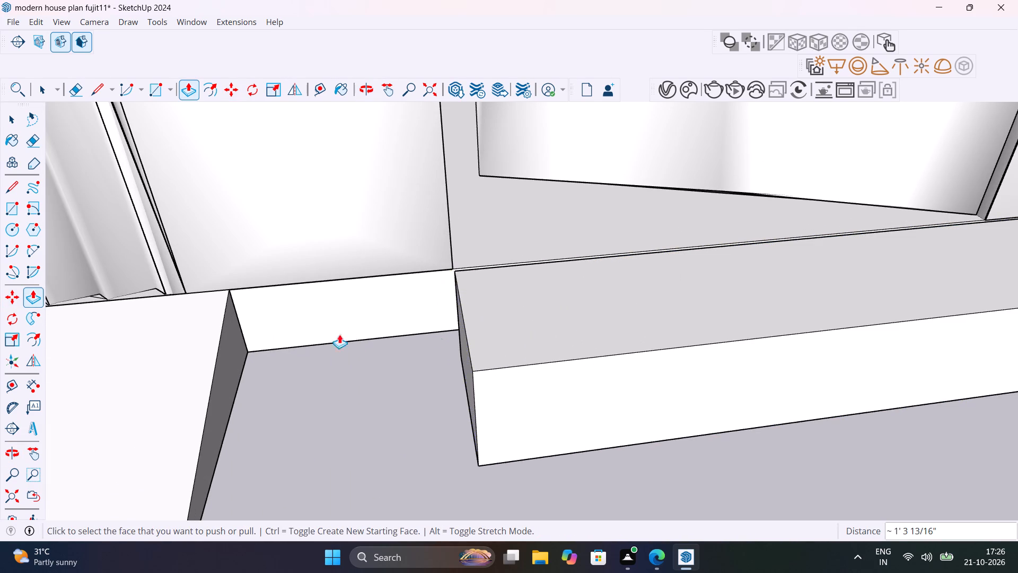
Move the whole step block about 4 1/2" from its top back corner onto the base slab's top edge beside the vehicle gate pillar.
scroll(437, 332, "down", 11)
middle_click_drag(497, 401, 643, 402)
scroll(580, 350, "up", 6)
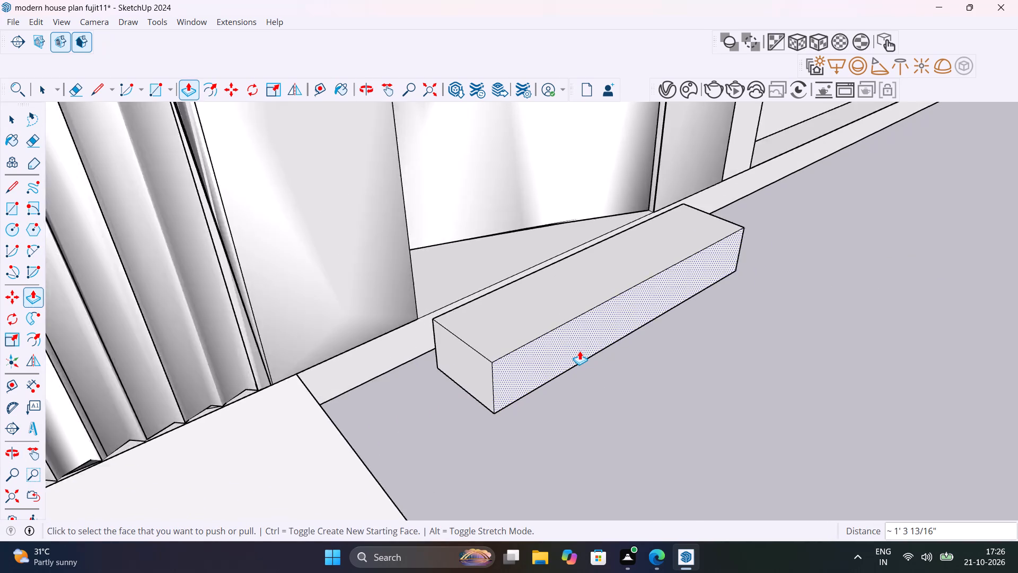
scroll(580, 351, "up", 4)
key("space")
left_click(484, 354)
triple_click(484, 355)
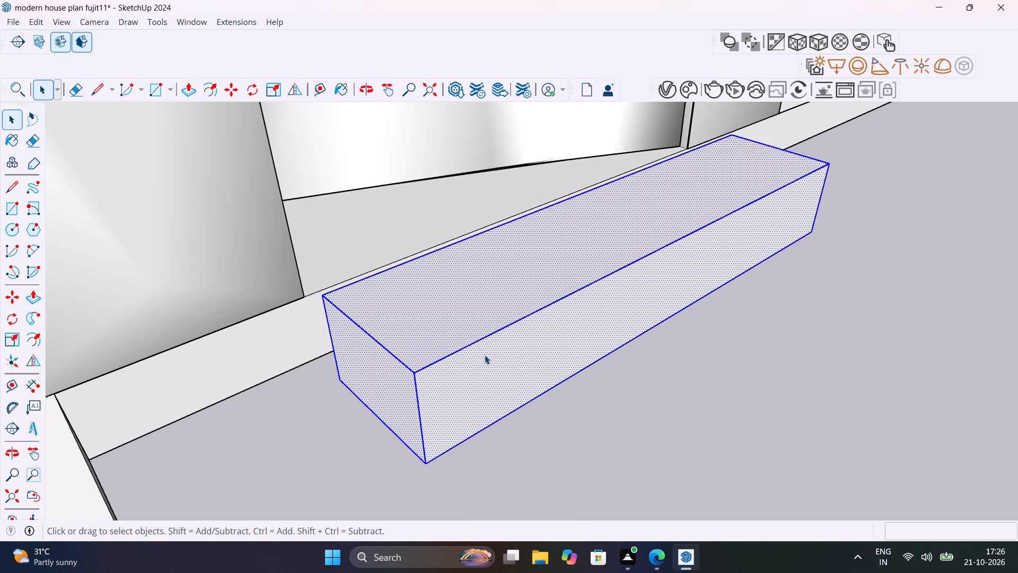
key("m")
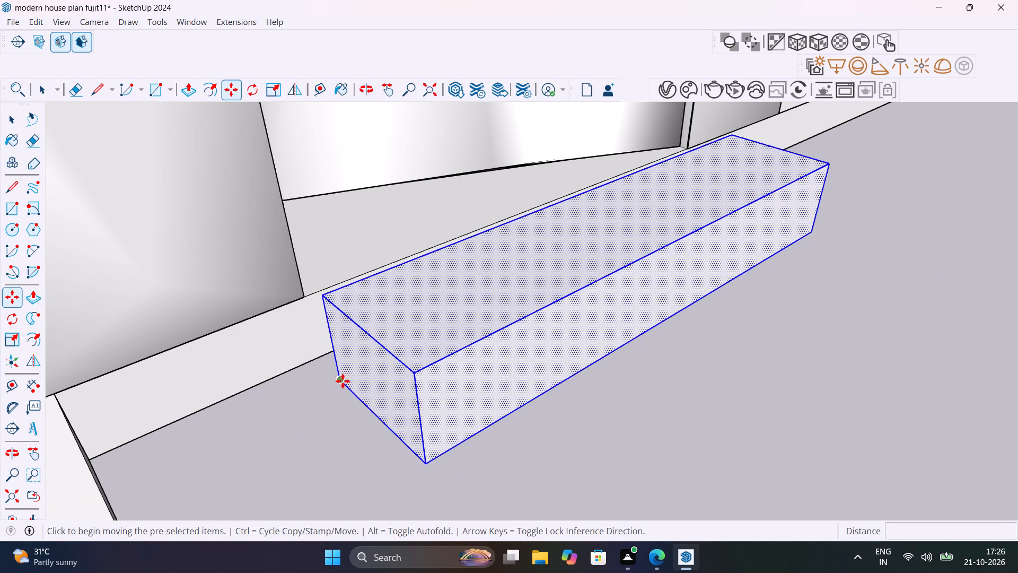
left_click(343, 381)
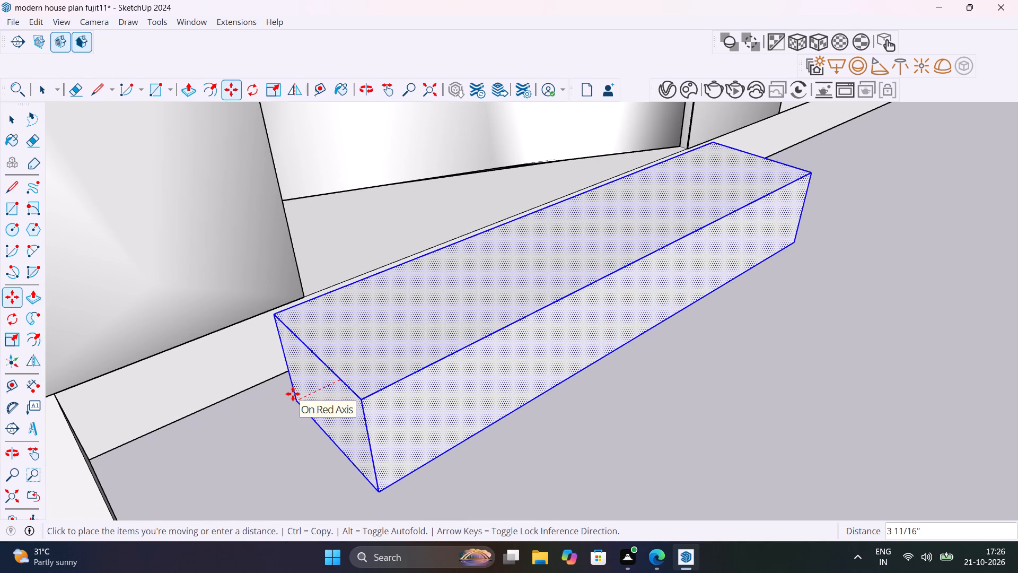
middle_click_drag(291, 402, 577, 338)
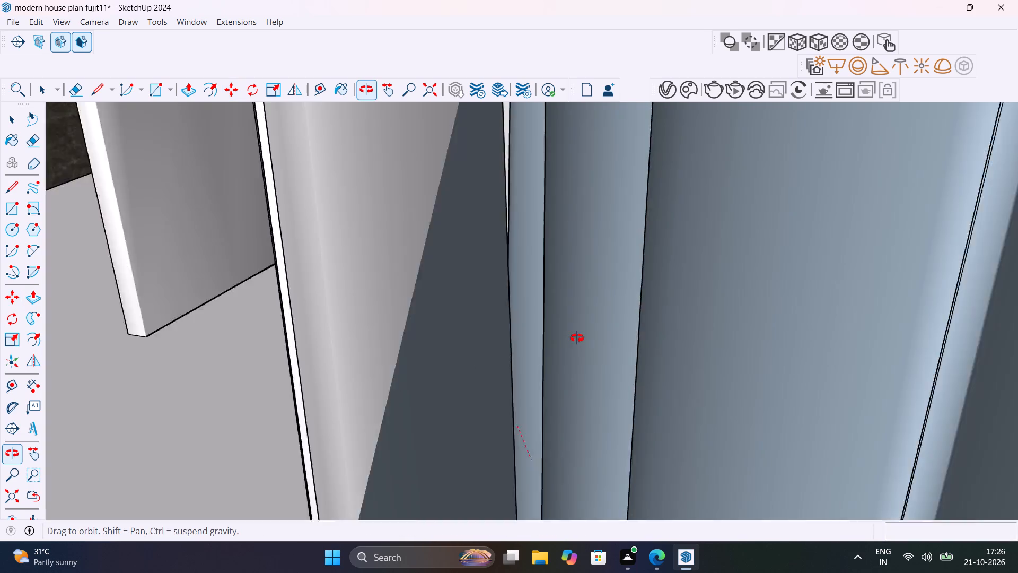
middle_click_drag(577, 338, 525, 351)
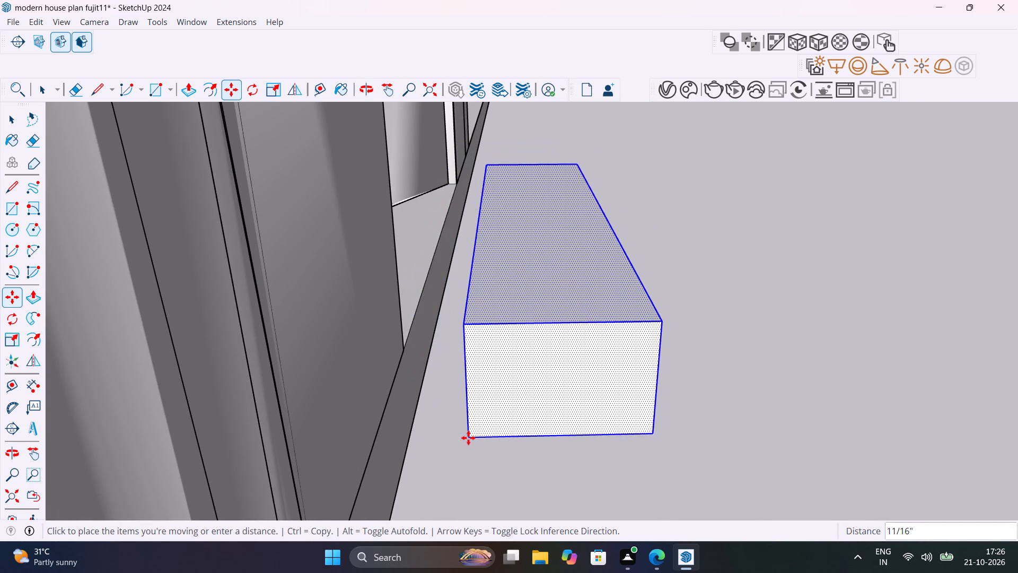
left_click(466, 437)
left_click(463, 326)
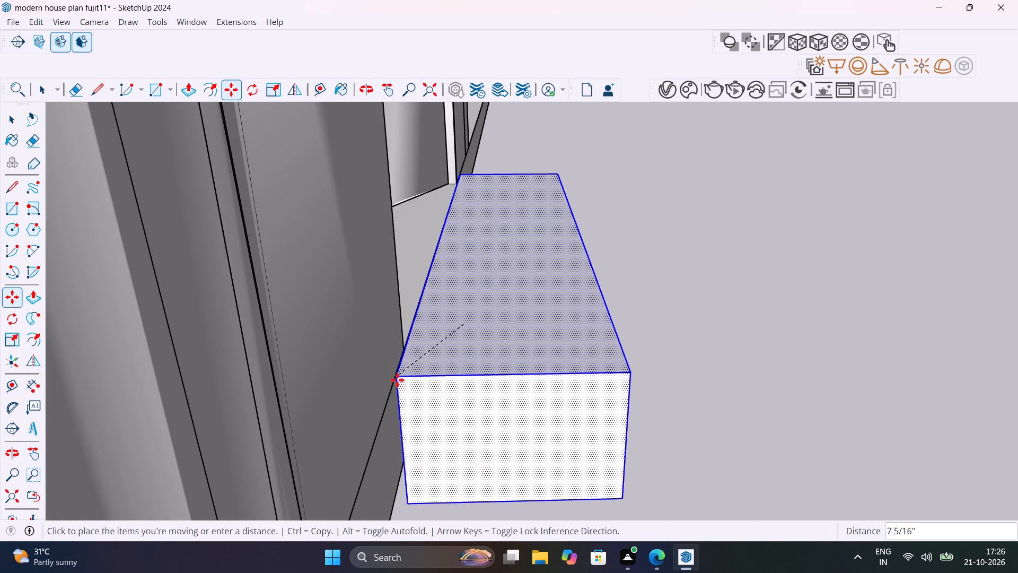
middle_click_drag(398, 380, 410, 293)
scroll(410, 293, "up", 1)
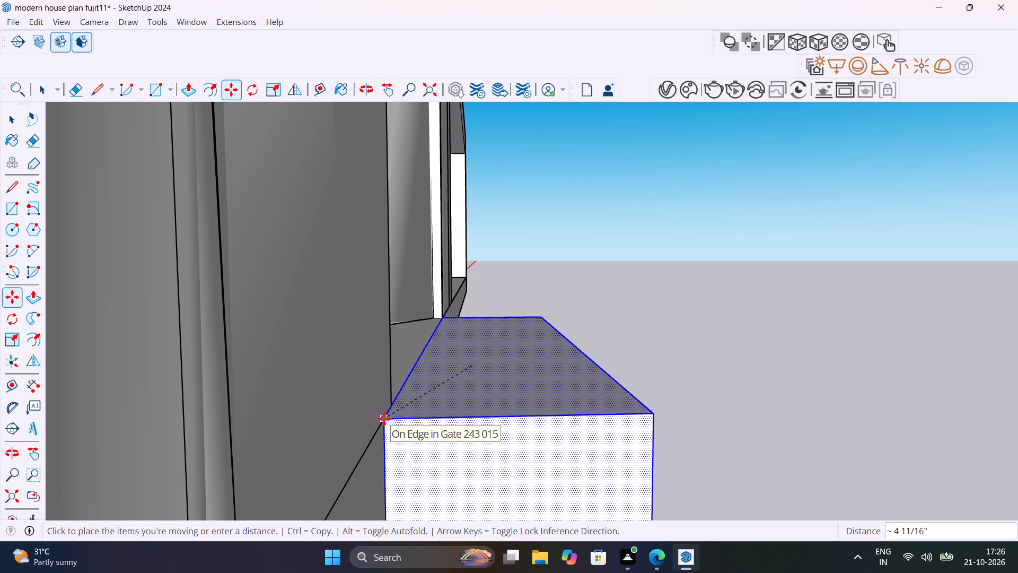
left_click(387, 415)
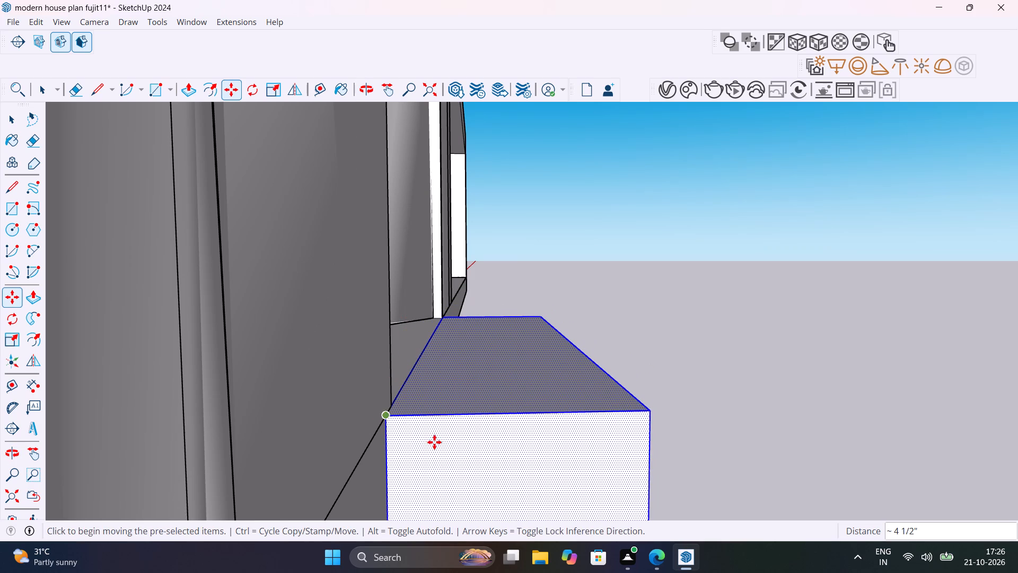
key("space")
left_click(680, 374)
Examine how the entry step block sits against the slab edge and gate pillars beside the vehicle ramp.
scroll(688, 352, "down", 5)
middle_click_drag(685, 352, 454, 436)
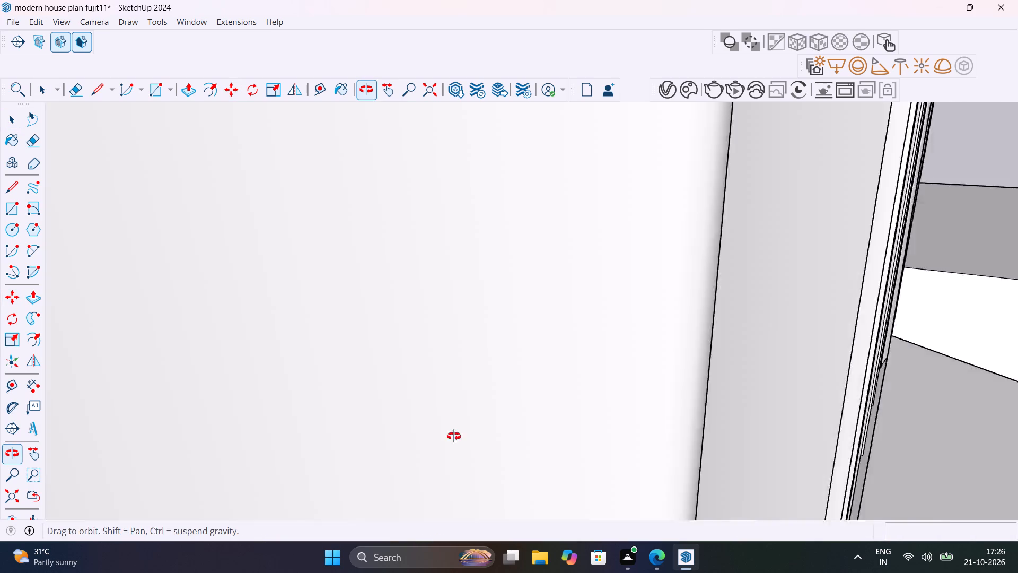
middle_click_drag(454, 436, 450, 437)
left_click(17, 496)
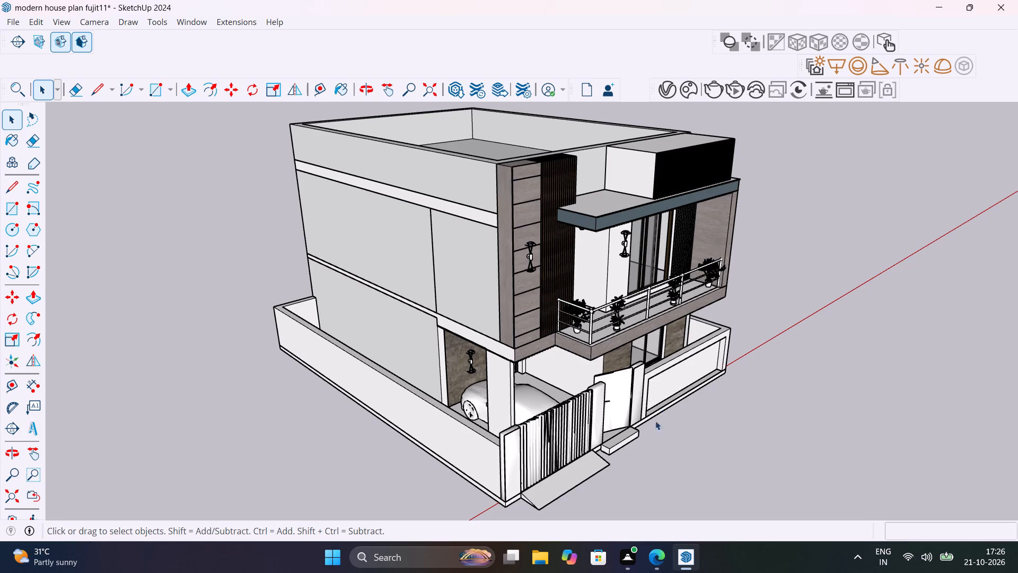
scroll(650, 438, "up", 16)
middle_click_drag(569, 488, 528, 381, "shift")
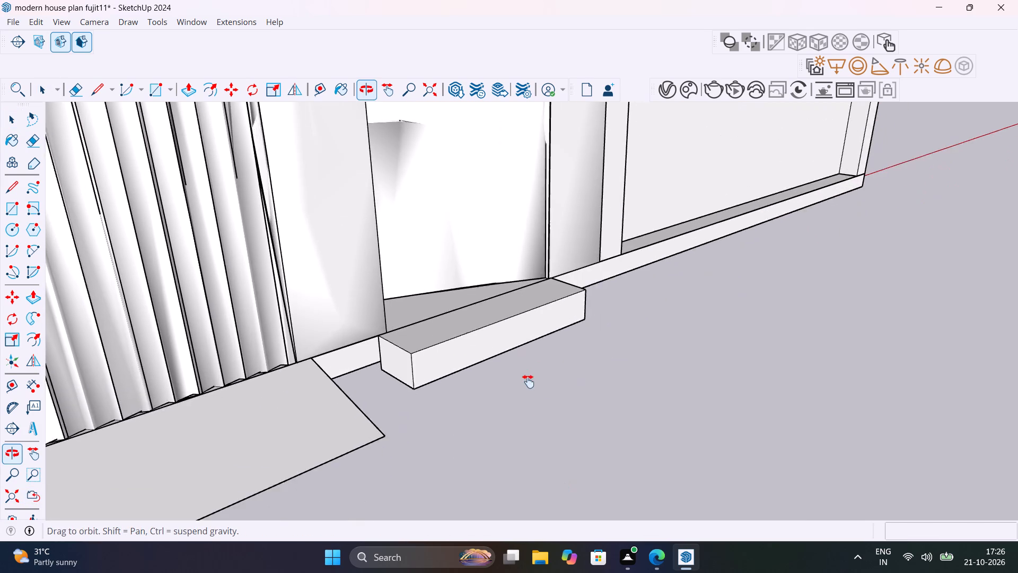
middle_click_drag(528, 381, 445, 397, "shift")
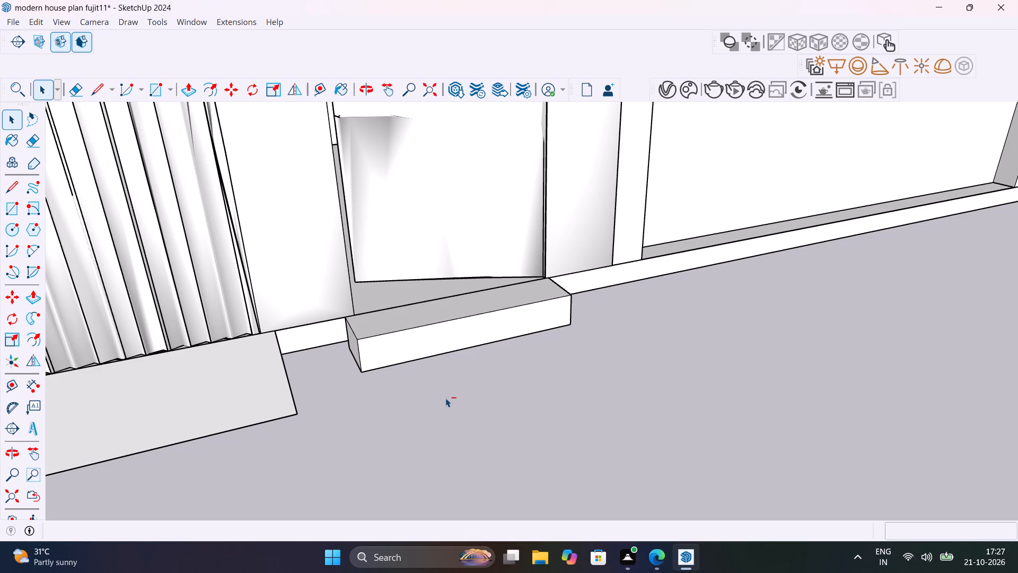
Save the modern house plan model.
key("ctrl+s")
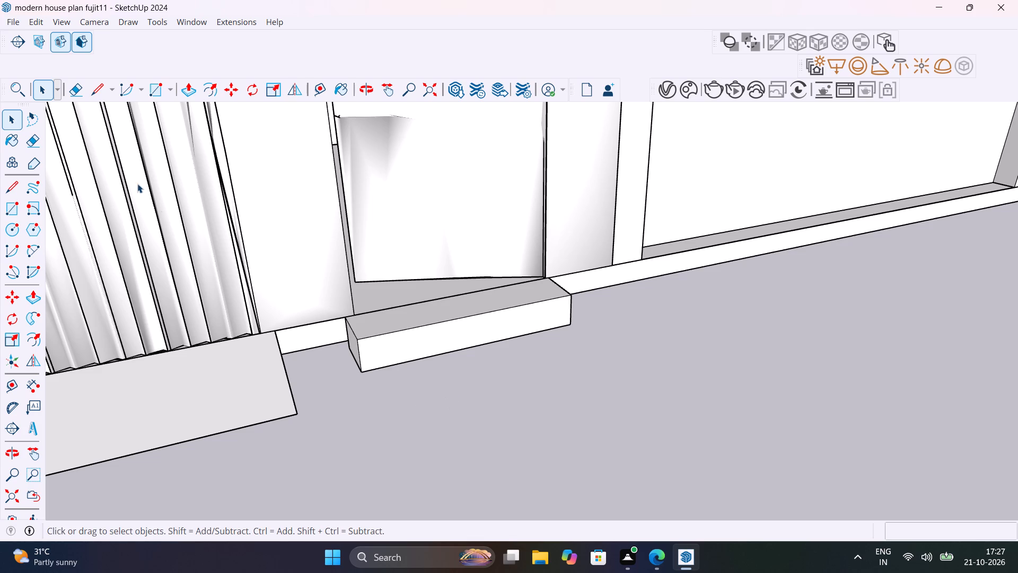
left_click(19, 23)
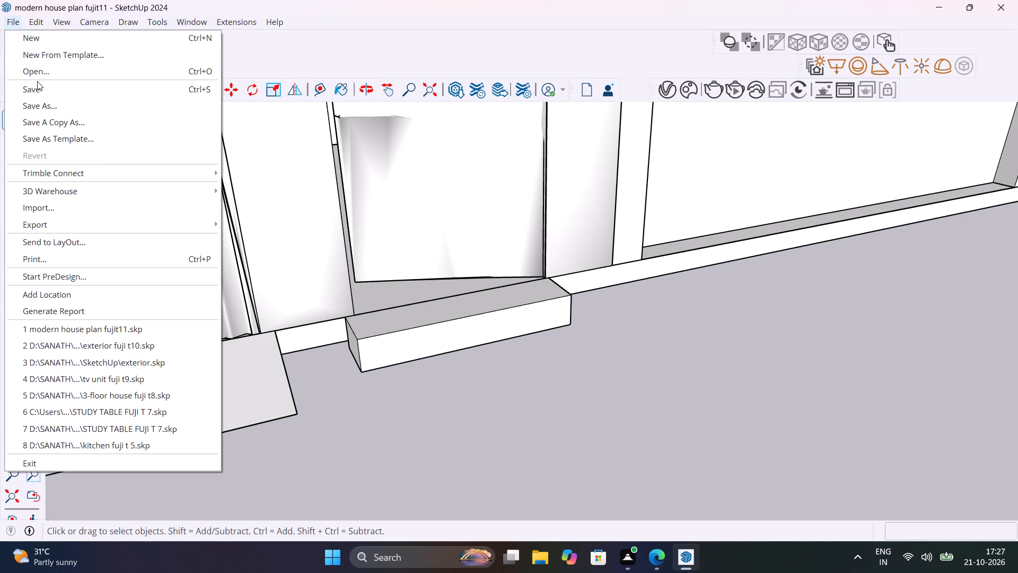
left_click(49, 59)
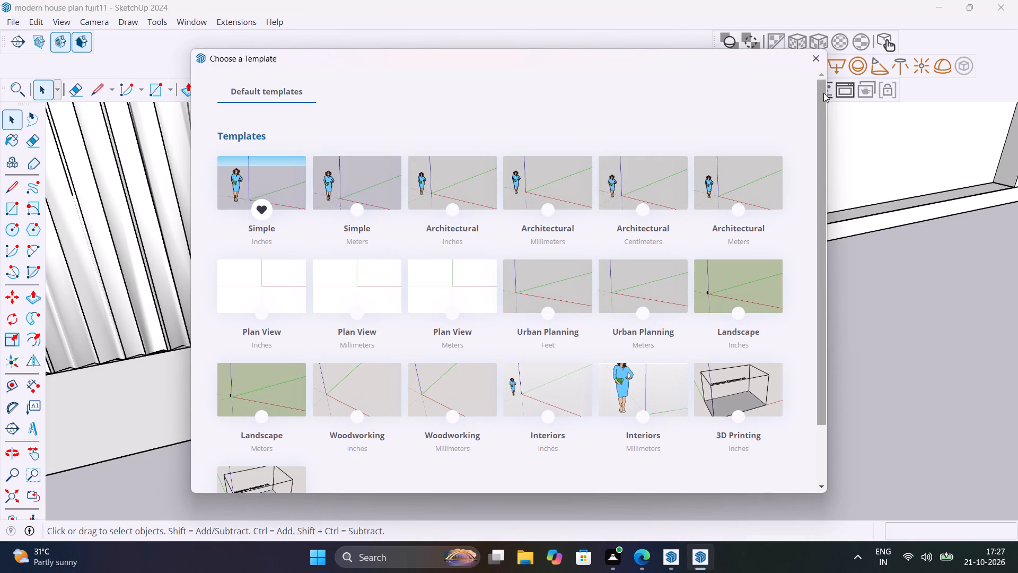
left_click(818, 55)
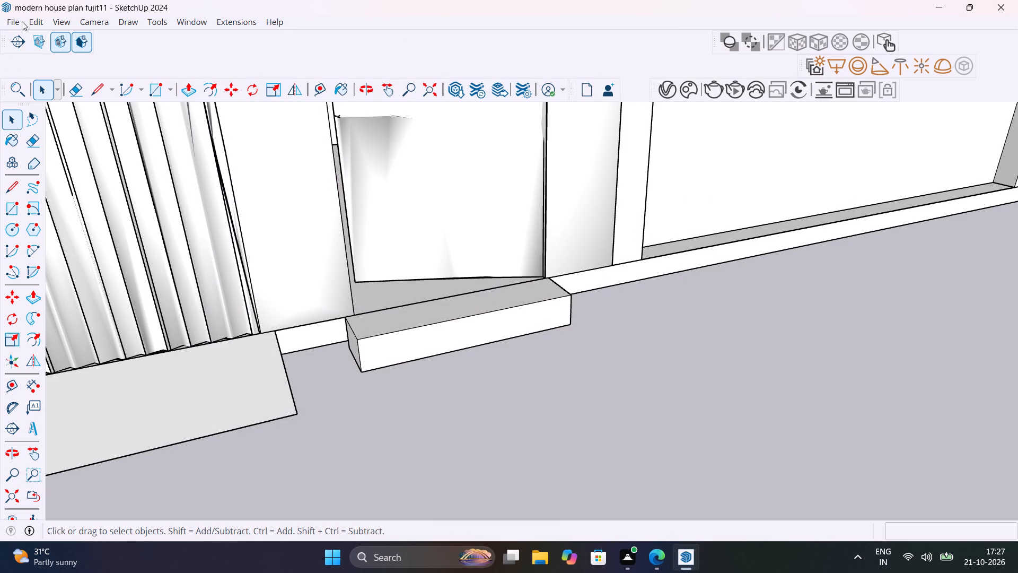
Open the recent model exterior fuji t10.
left_click(11, 20)
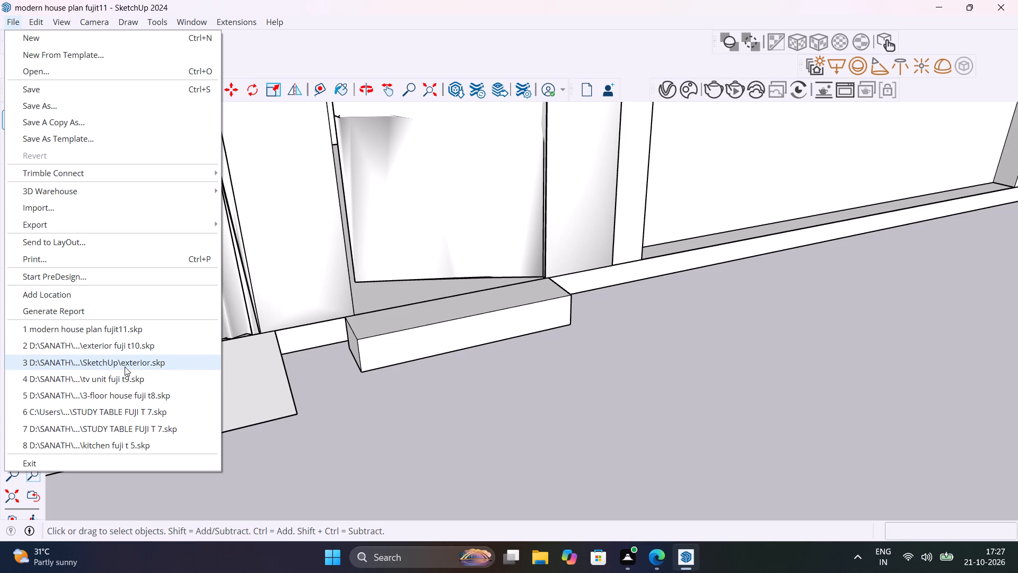
left_click(119, 342)
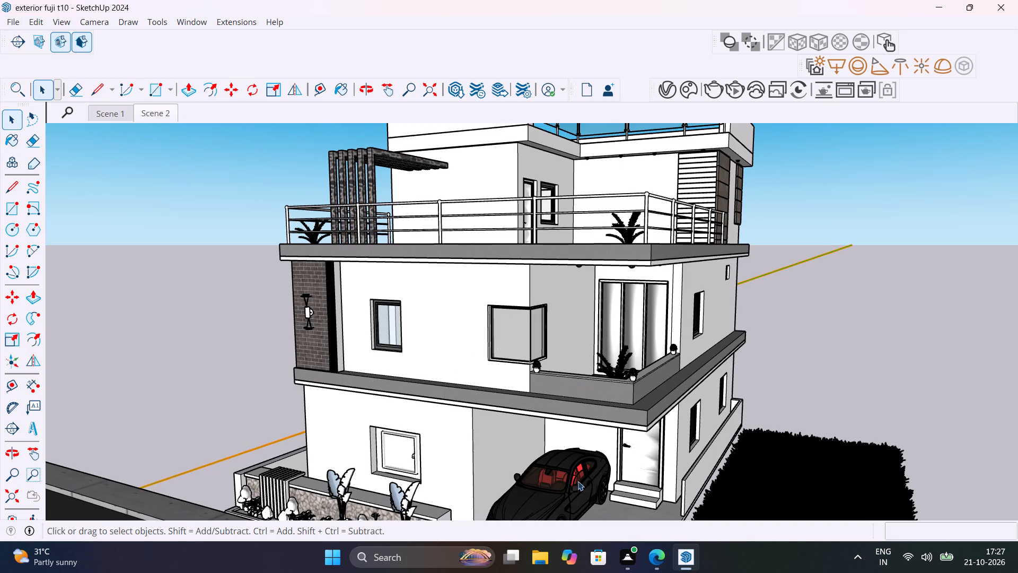
Copy the whole two-tread entrance stair in front of the house door beside the parked car.
middle_click_drag(572, 480, 342, 357)
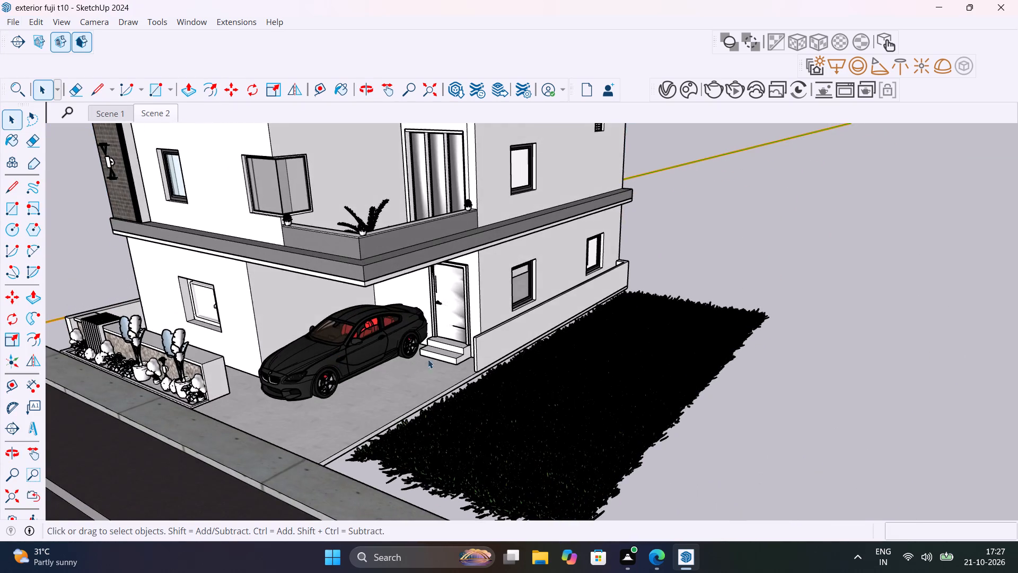
scroll(470, 352, "up", 10)
left_click(463, 364)
triple_click(450, 360)
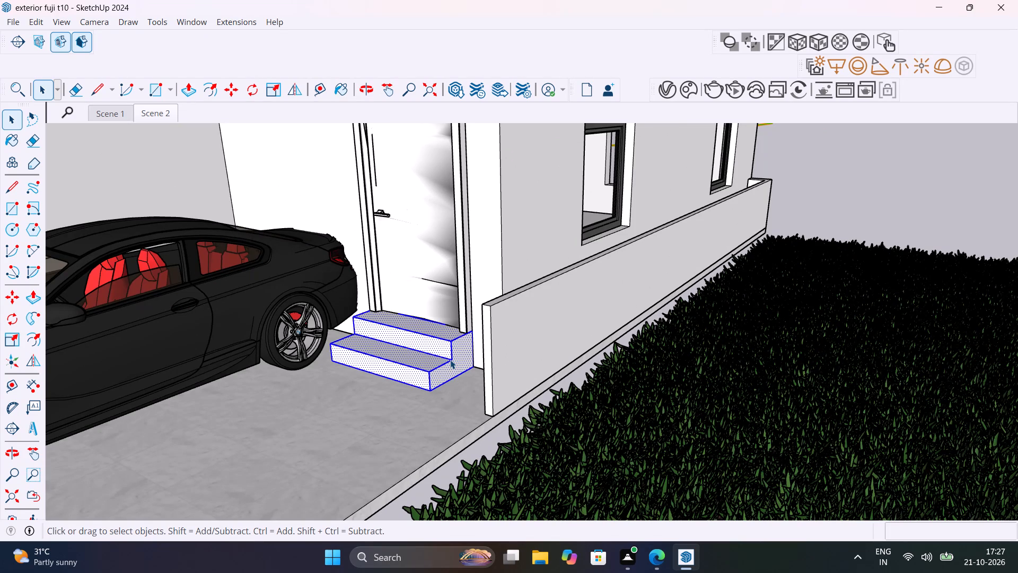
key("ctrl+c")
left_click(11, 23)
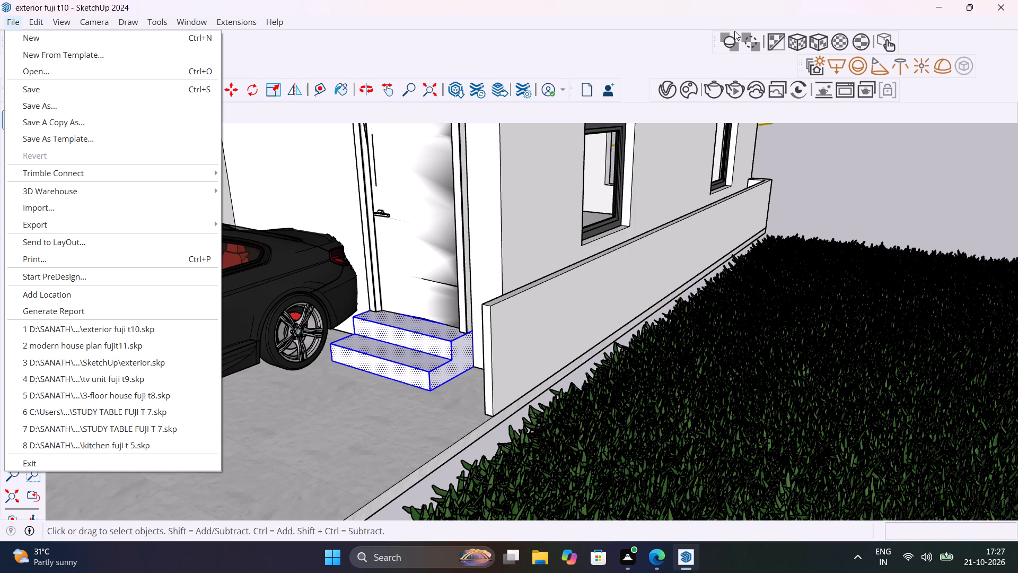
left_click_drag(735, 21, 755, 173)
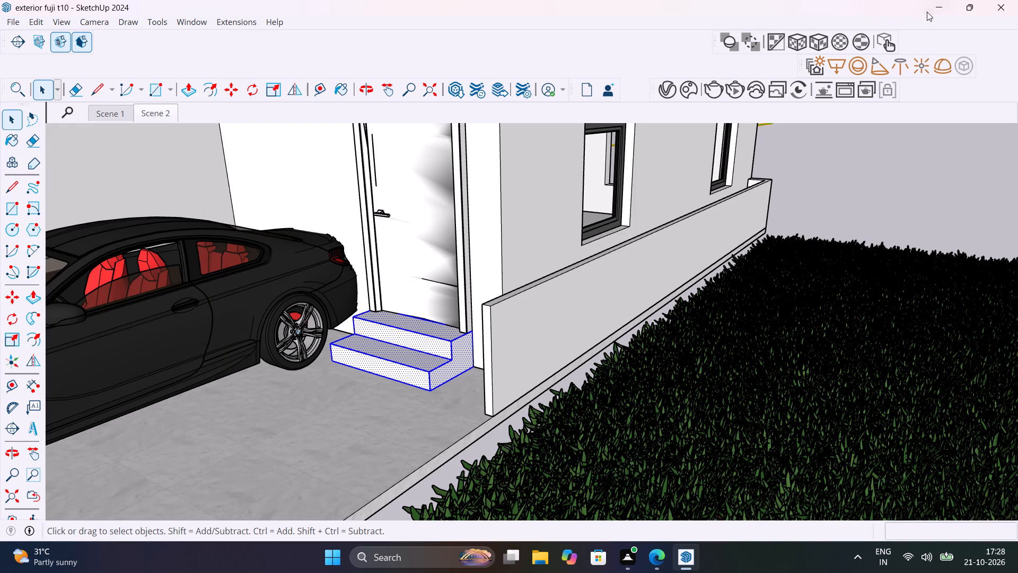